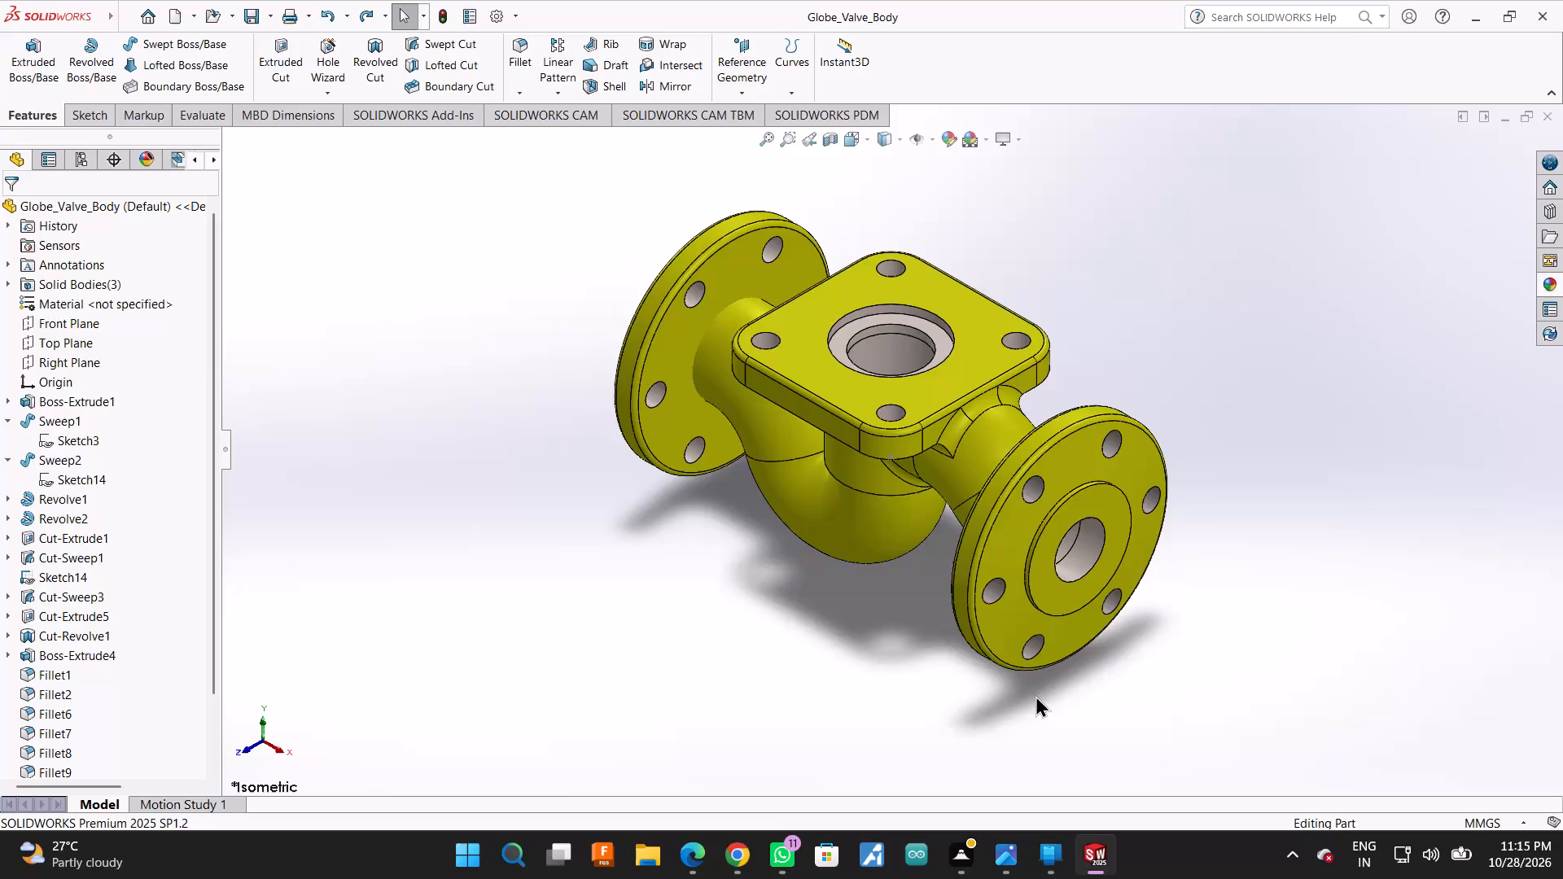
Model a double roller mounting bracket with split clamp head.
Create a new part document.
key(ctrl+n)
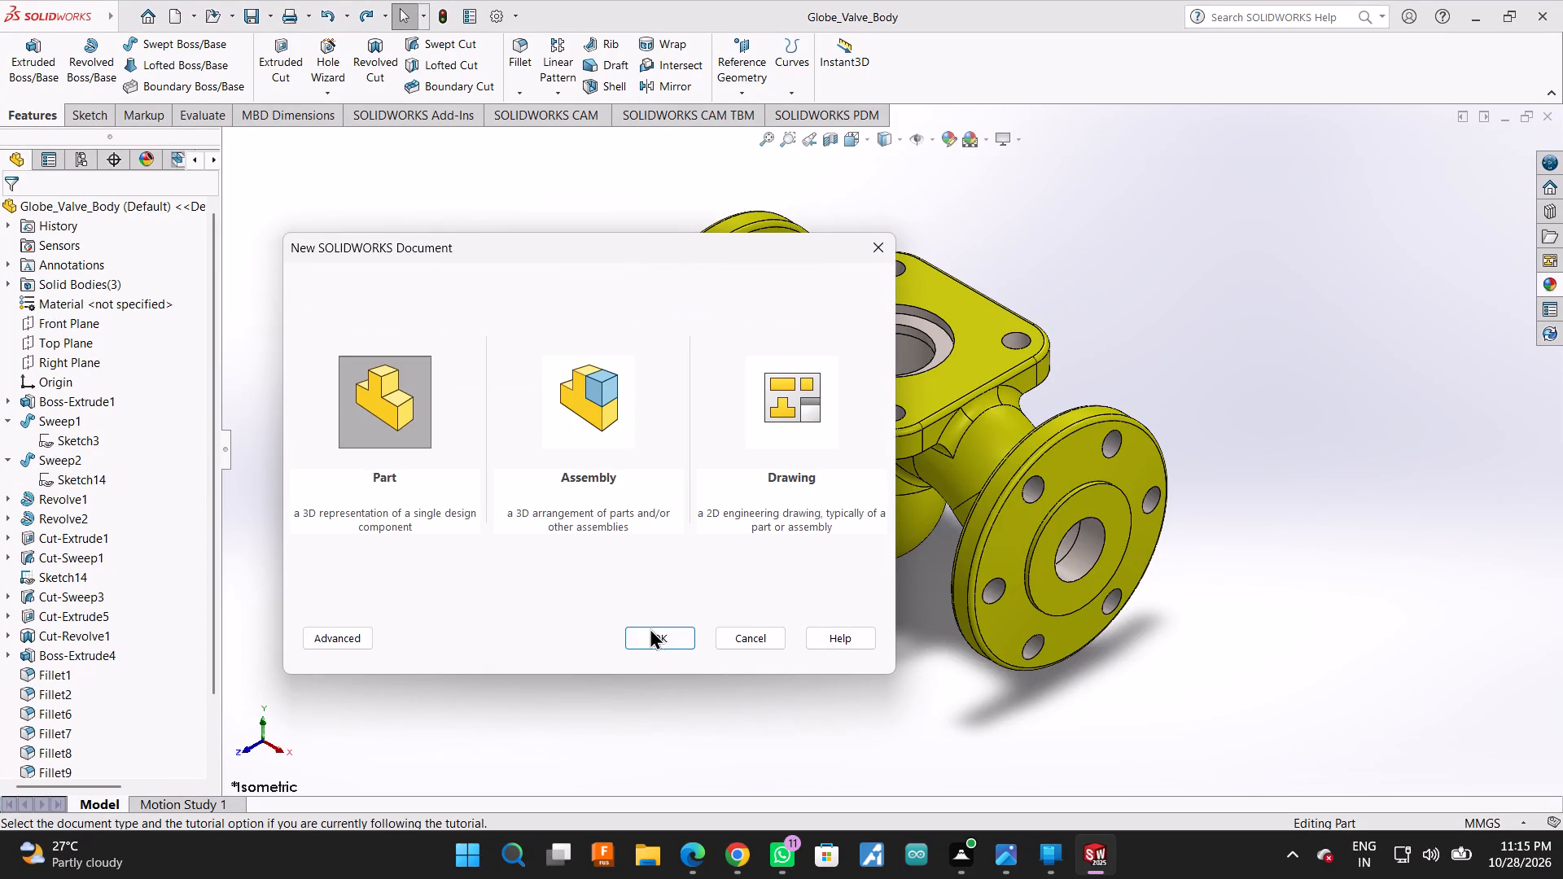
click(650, 636)
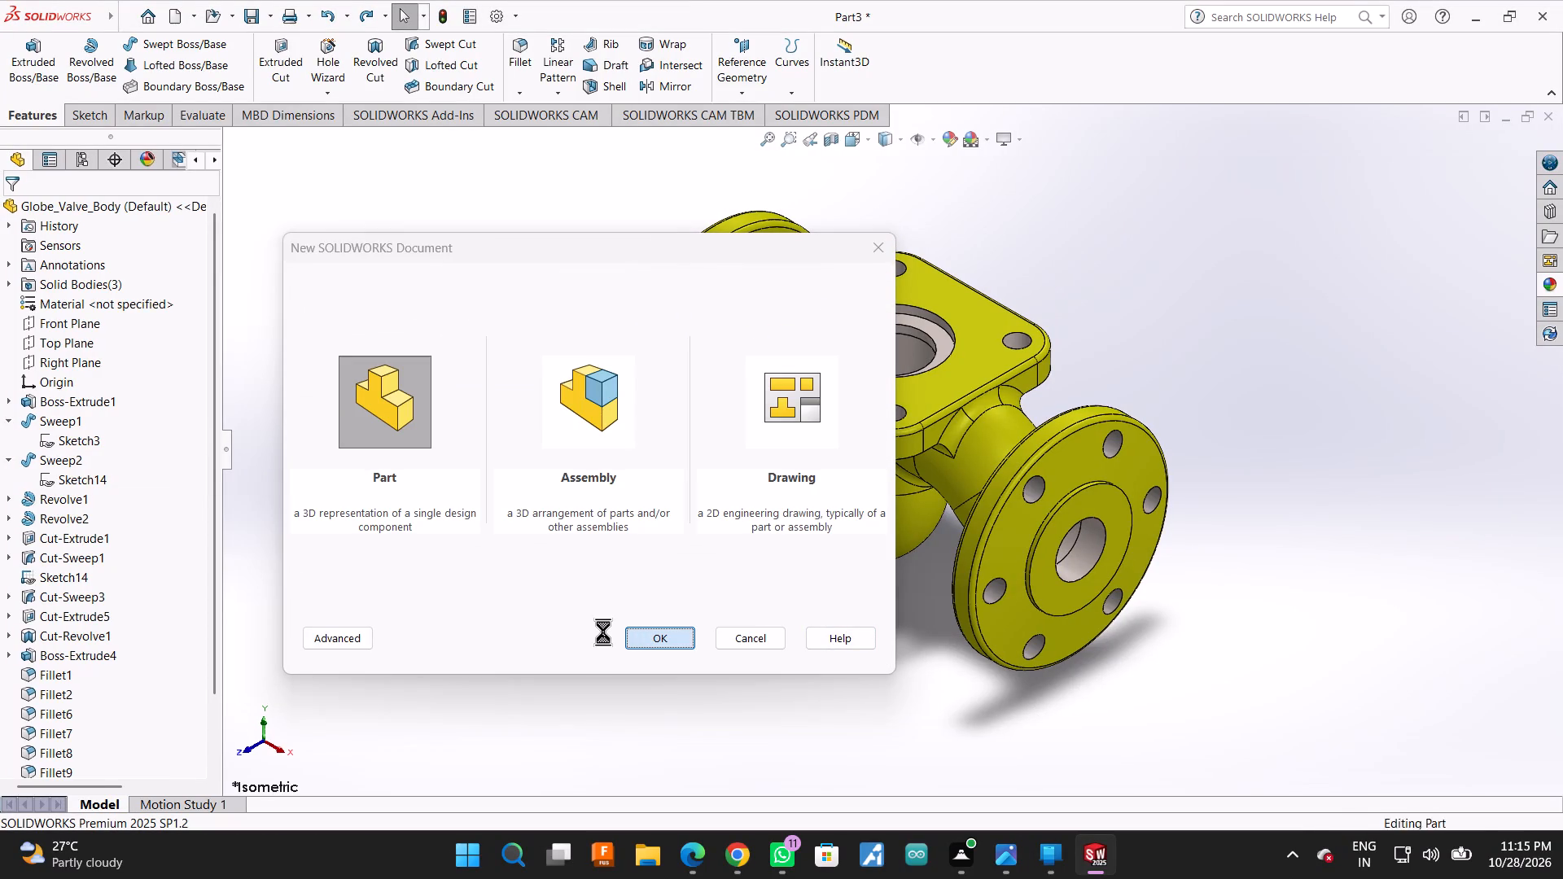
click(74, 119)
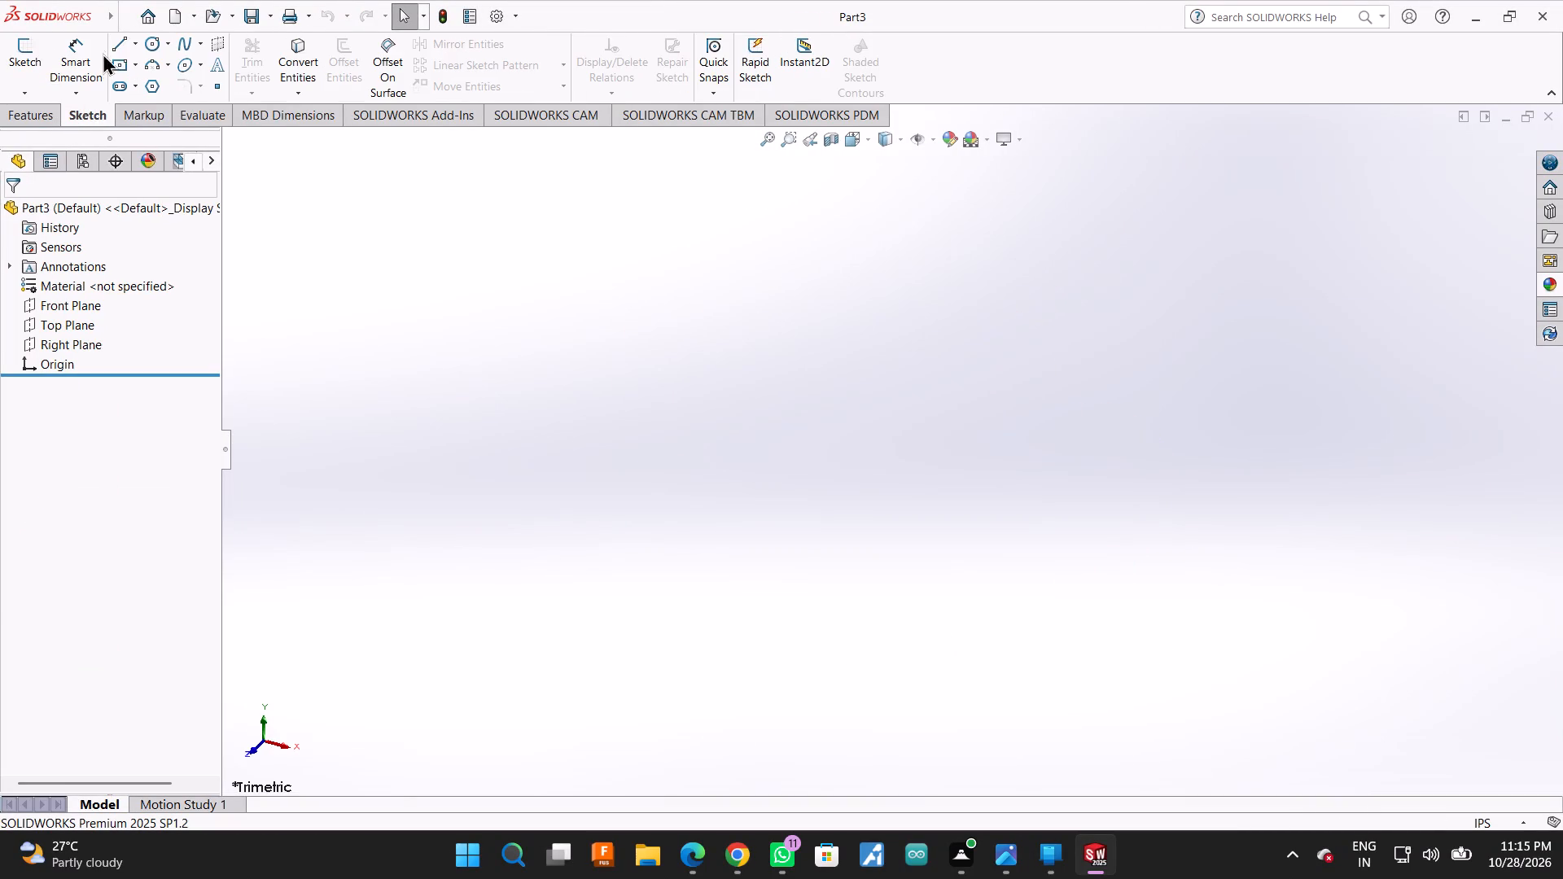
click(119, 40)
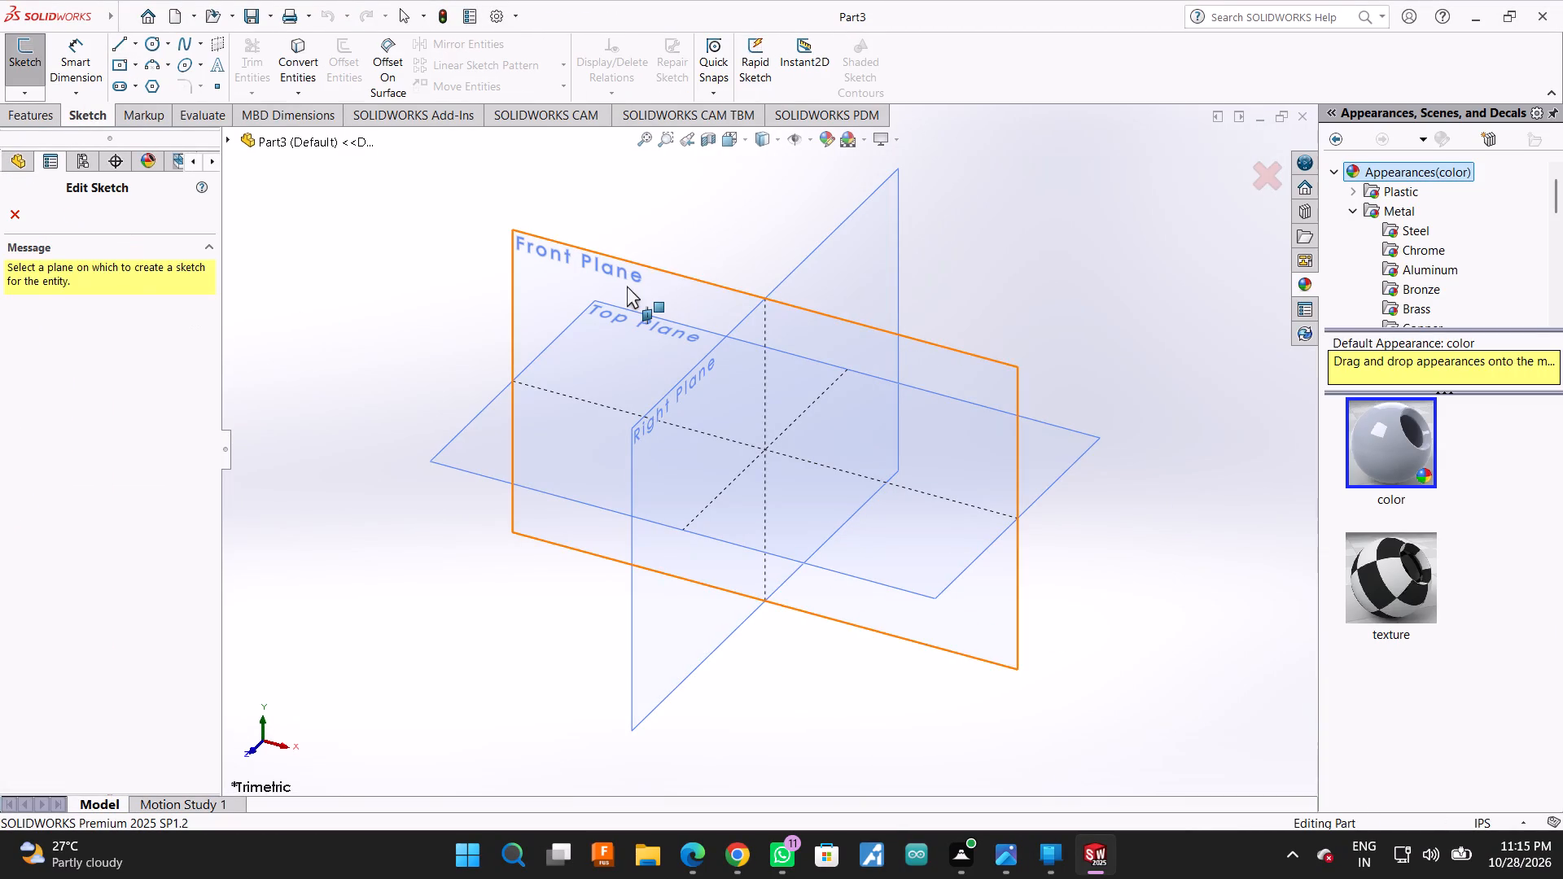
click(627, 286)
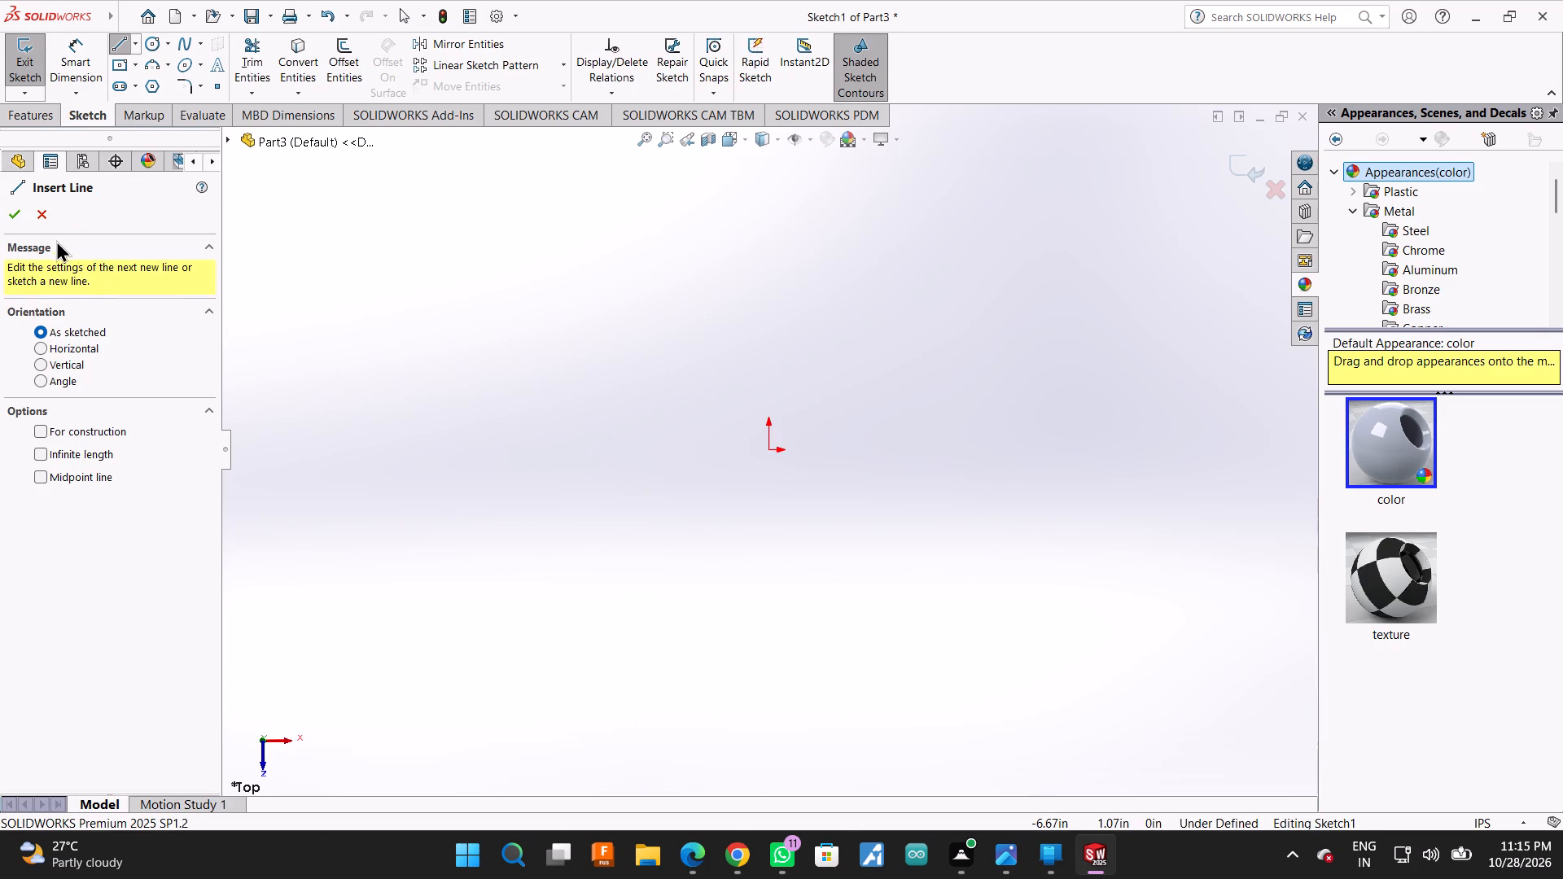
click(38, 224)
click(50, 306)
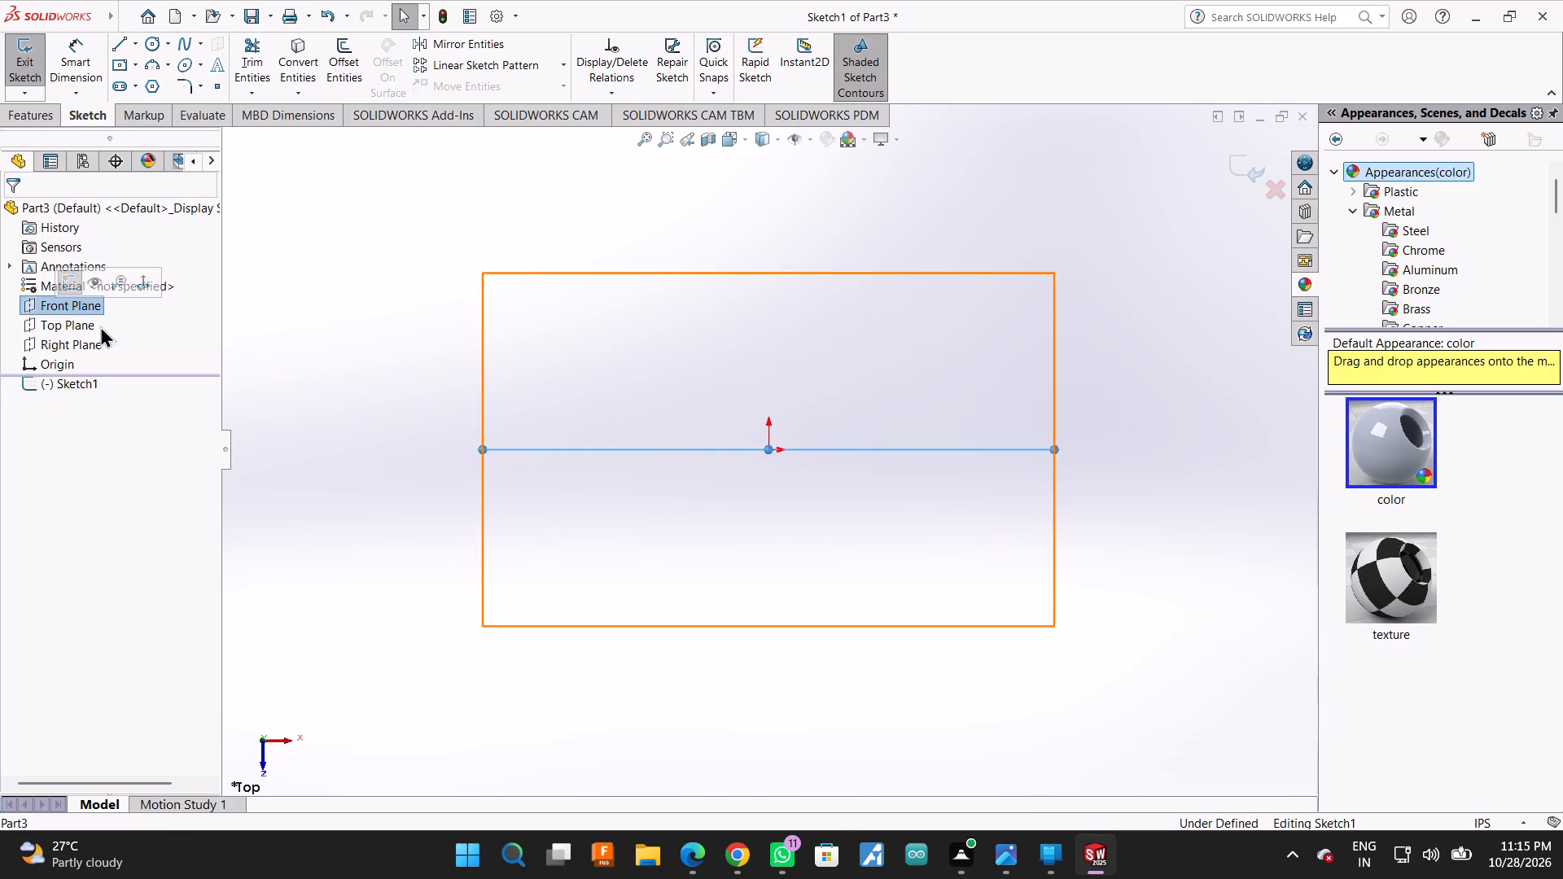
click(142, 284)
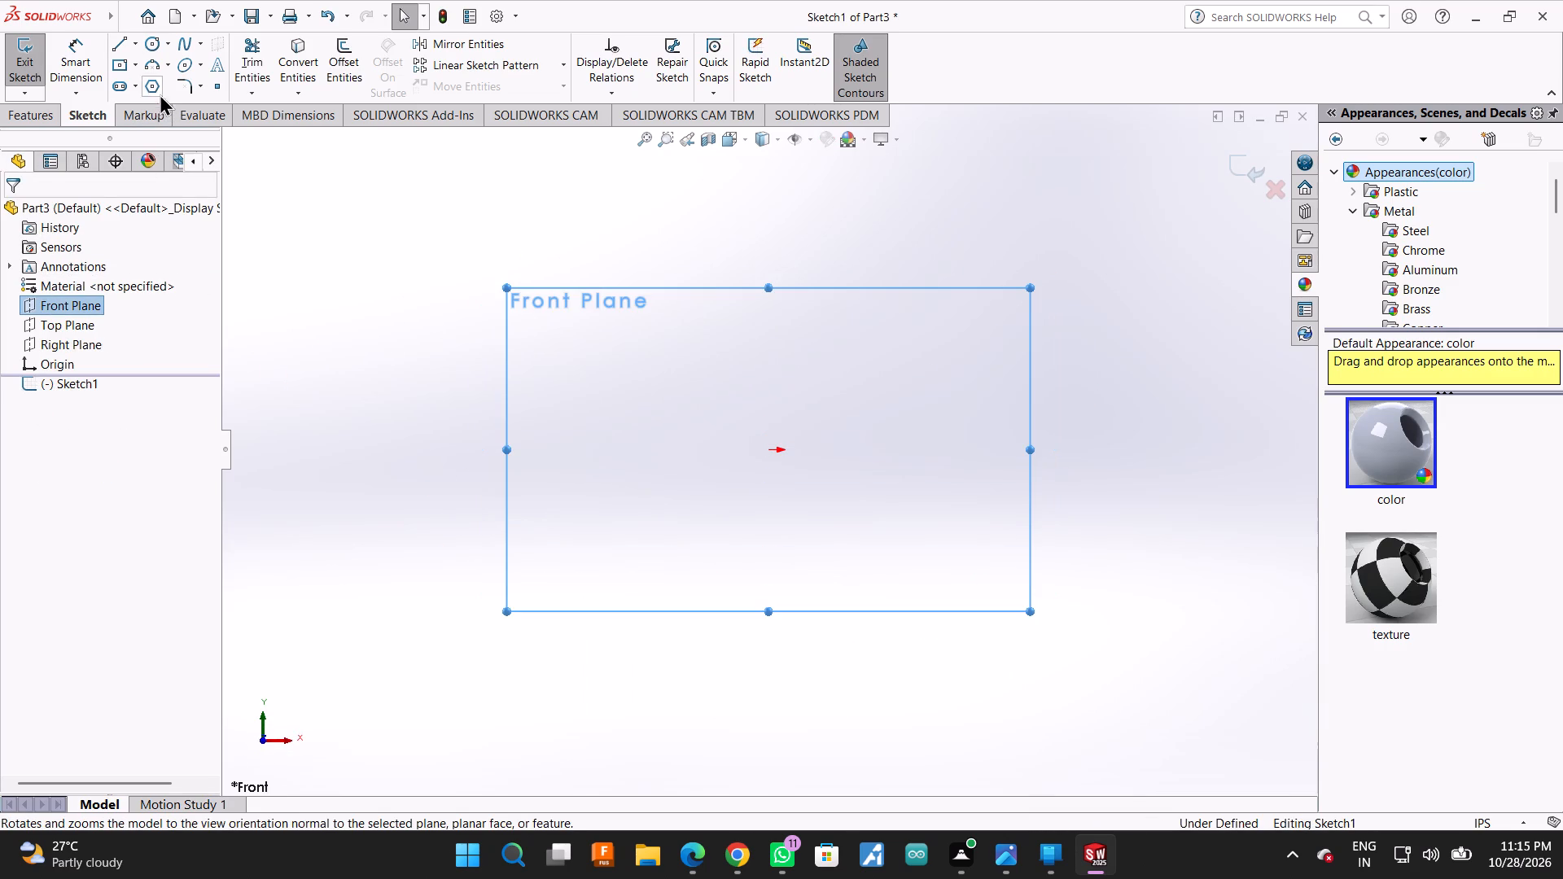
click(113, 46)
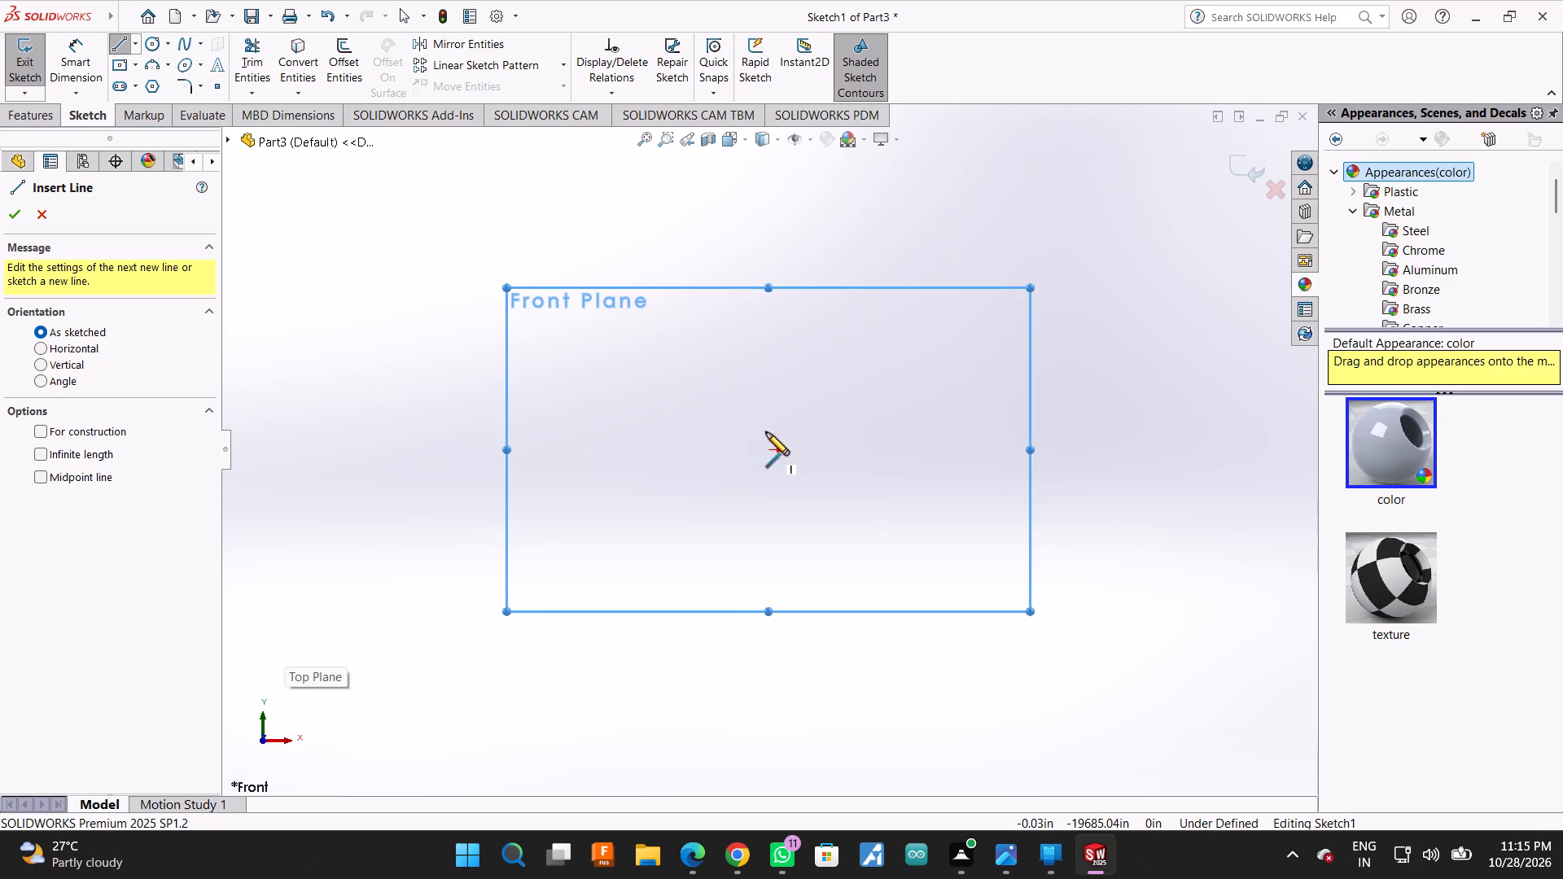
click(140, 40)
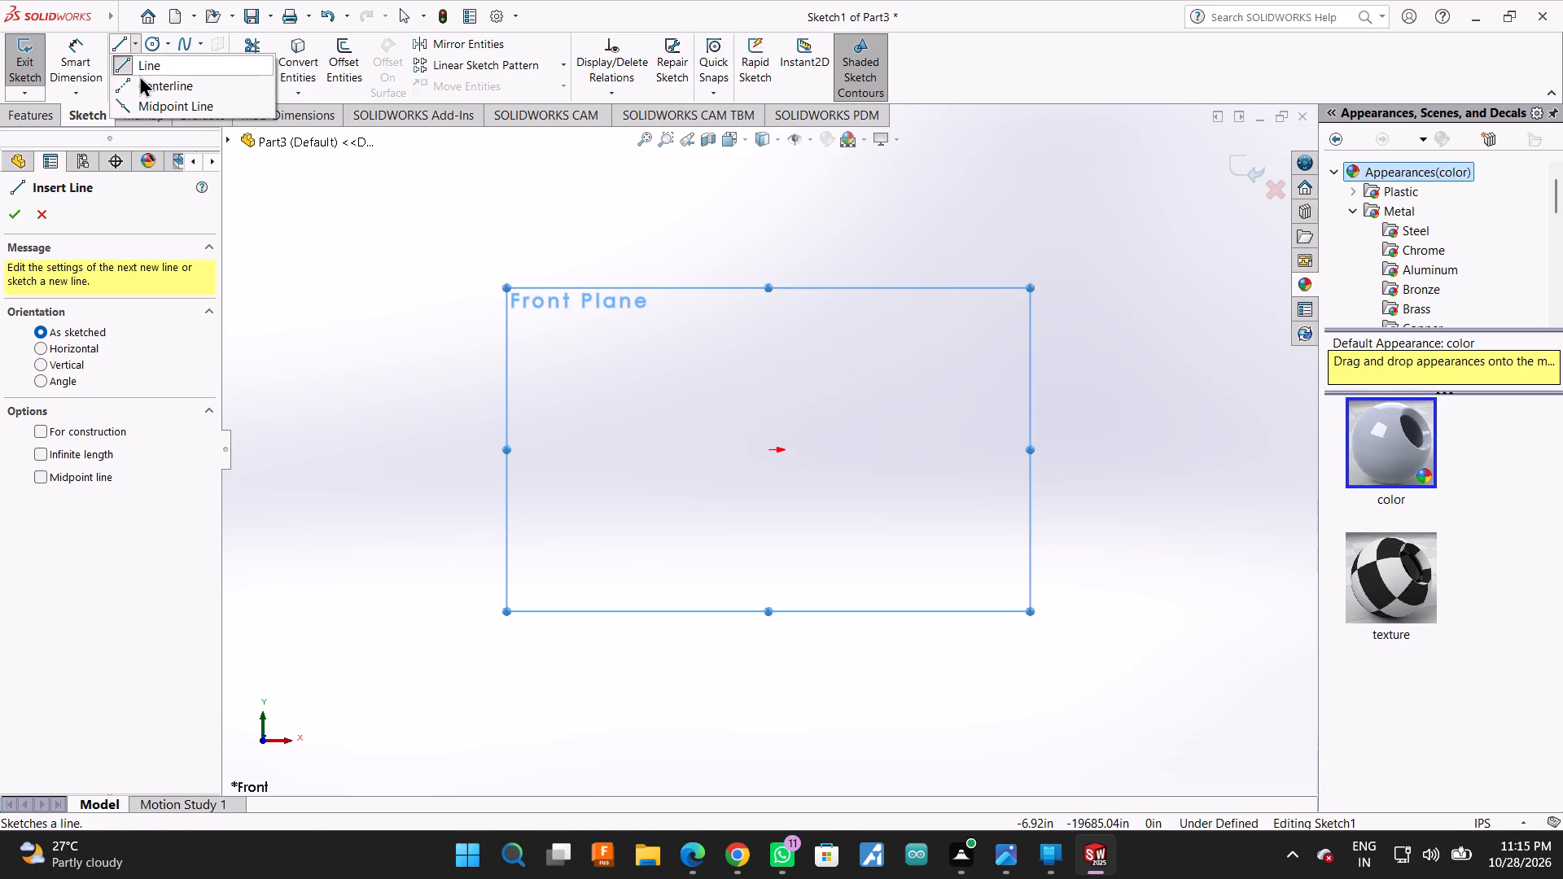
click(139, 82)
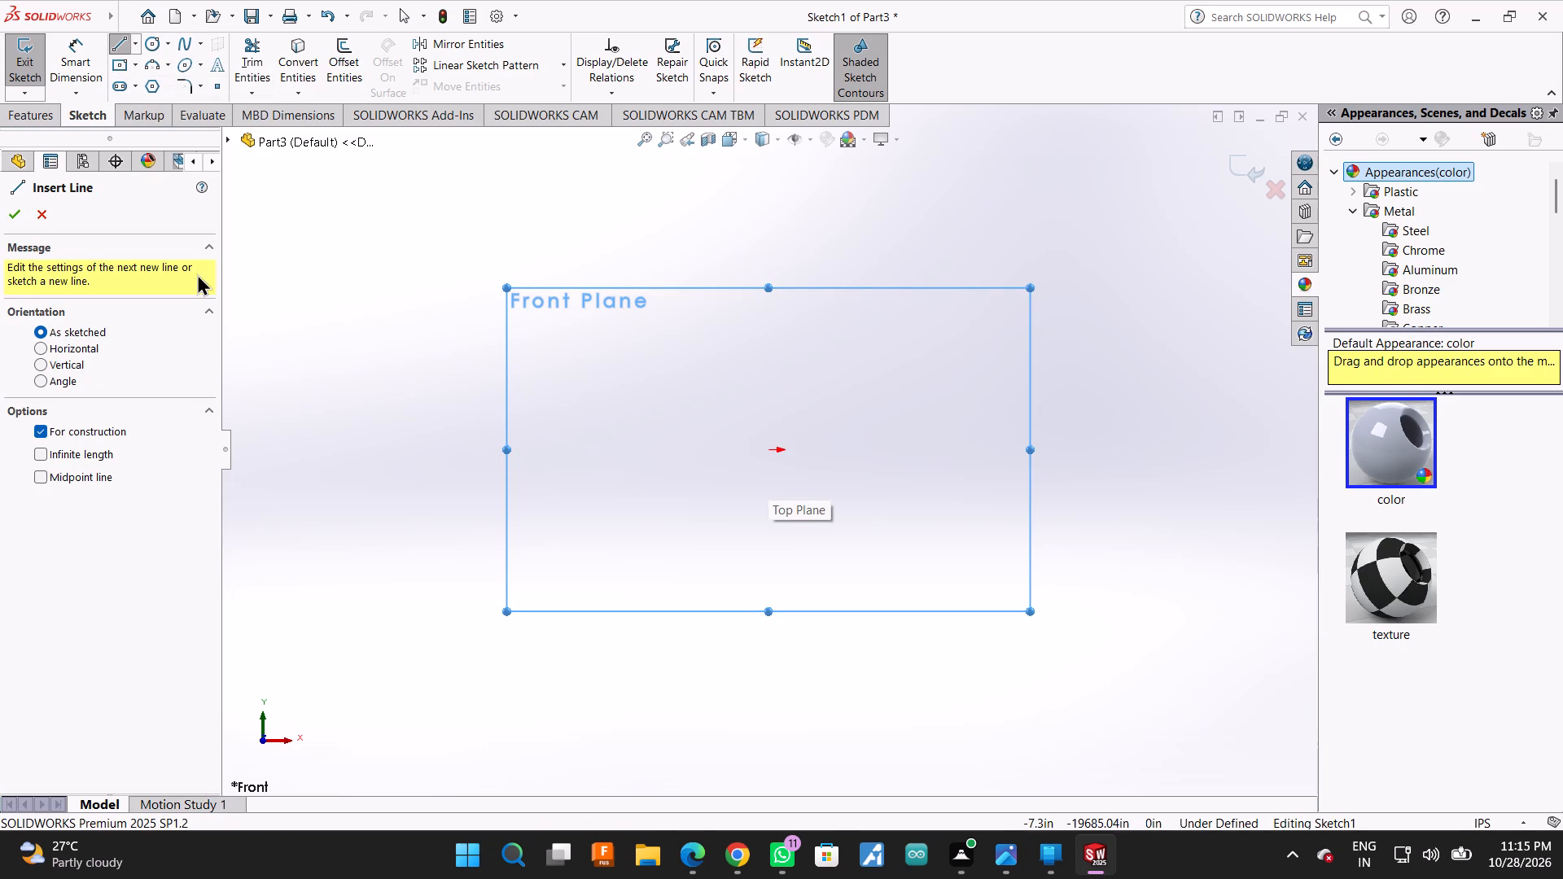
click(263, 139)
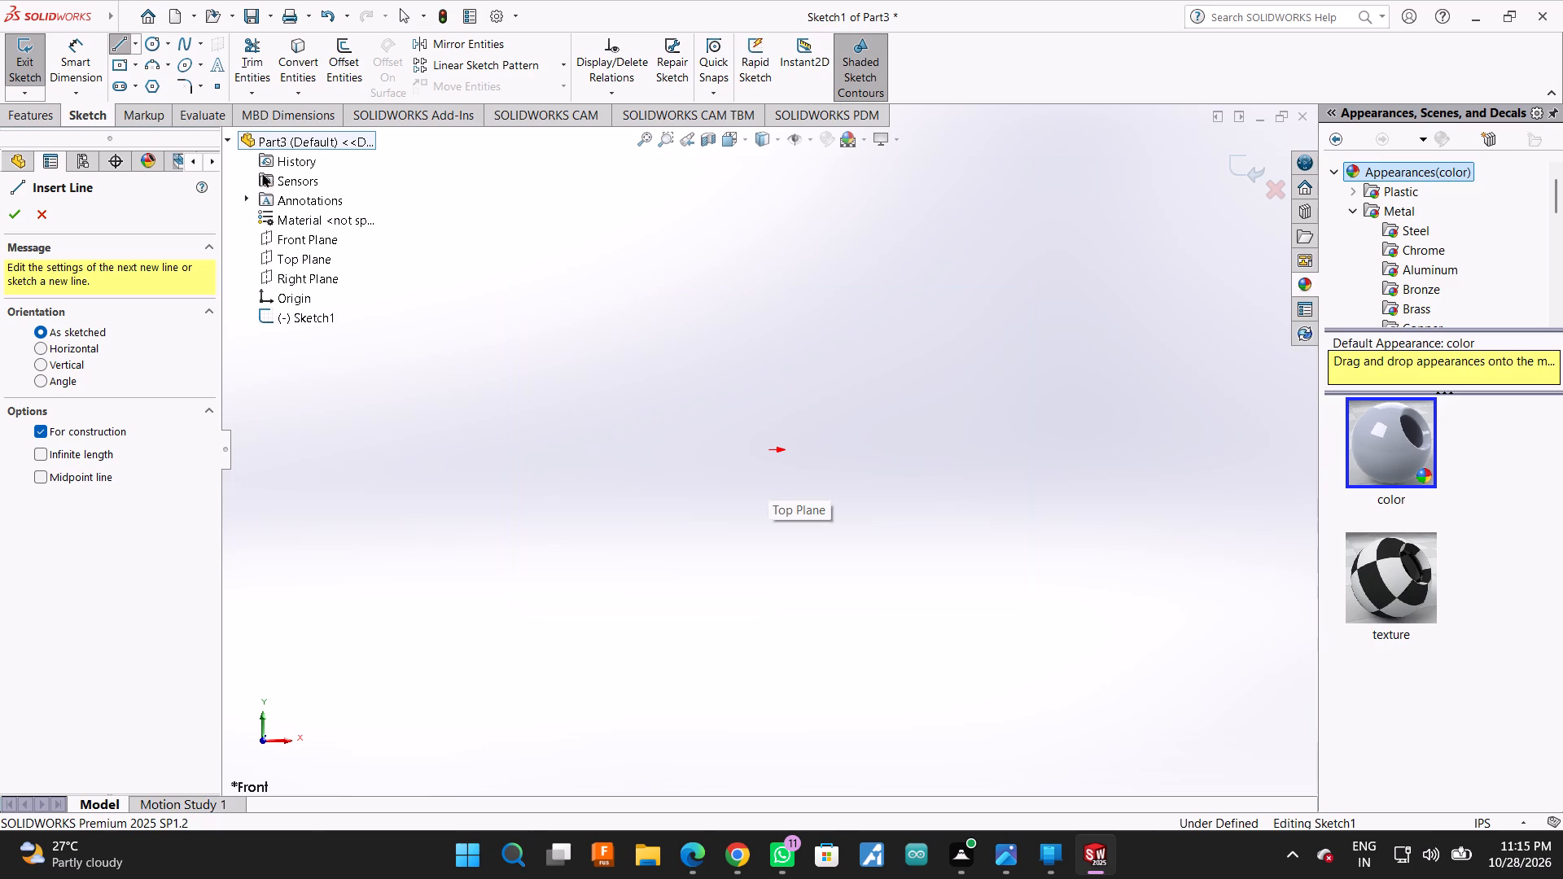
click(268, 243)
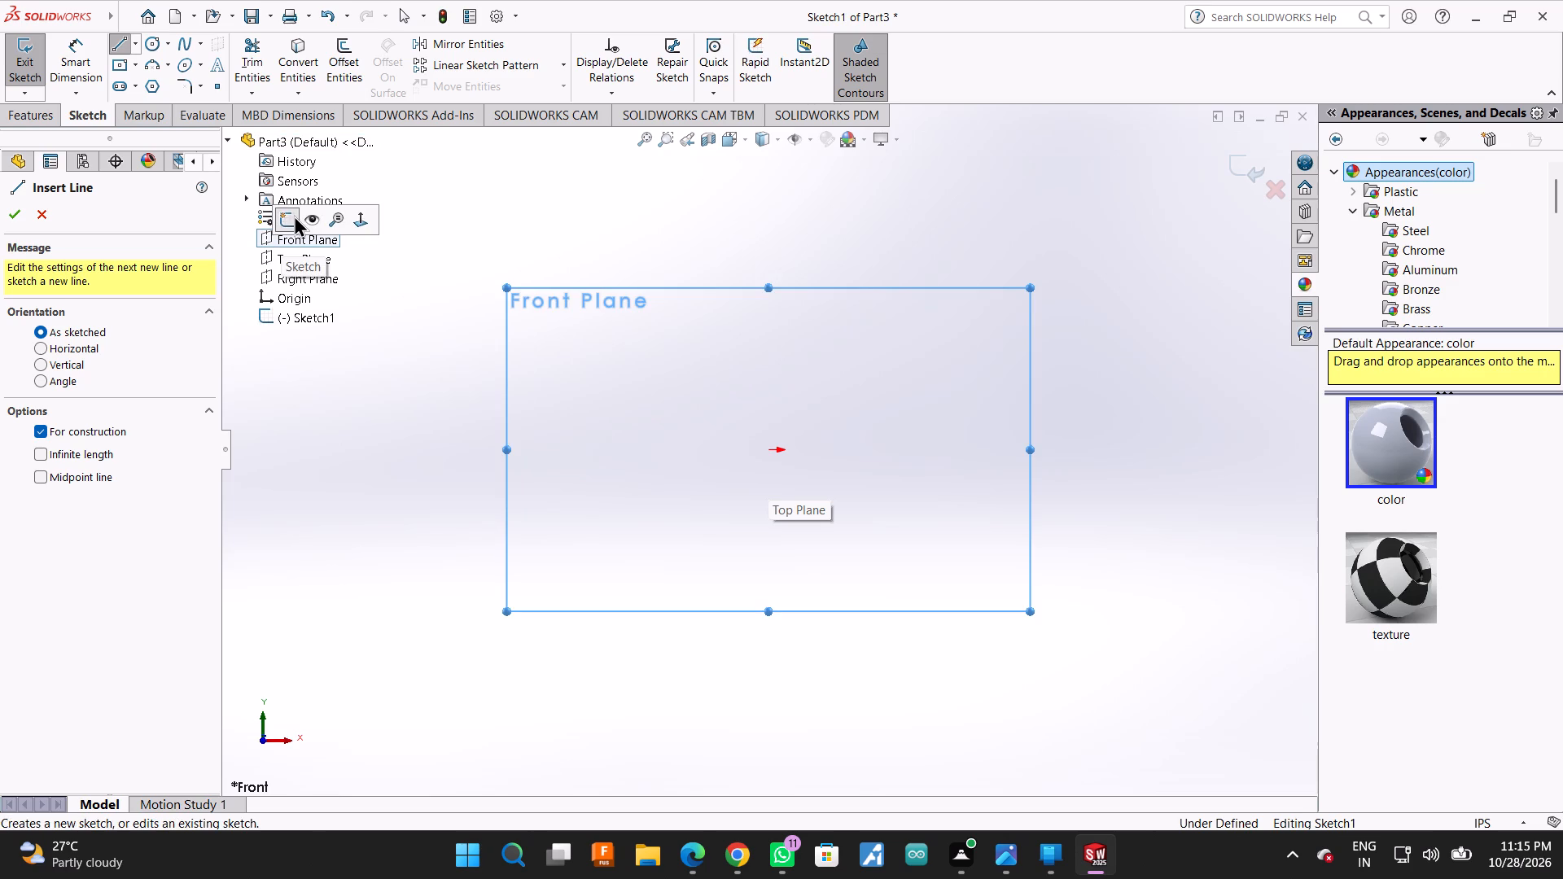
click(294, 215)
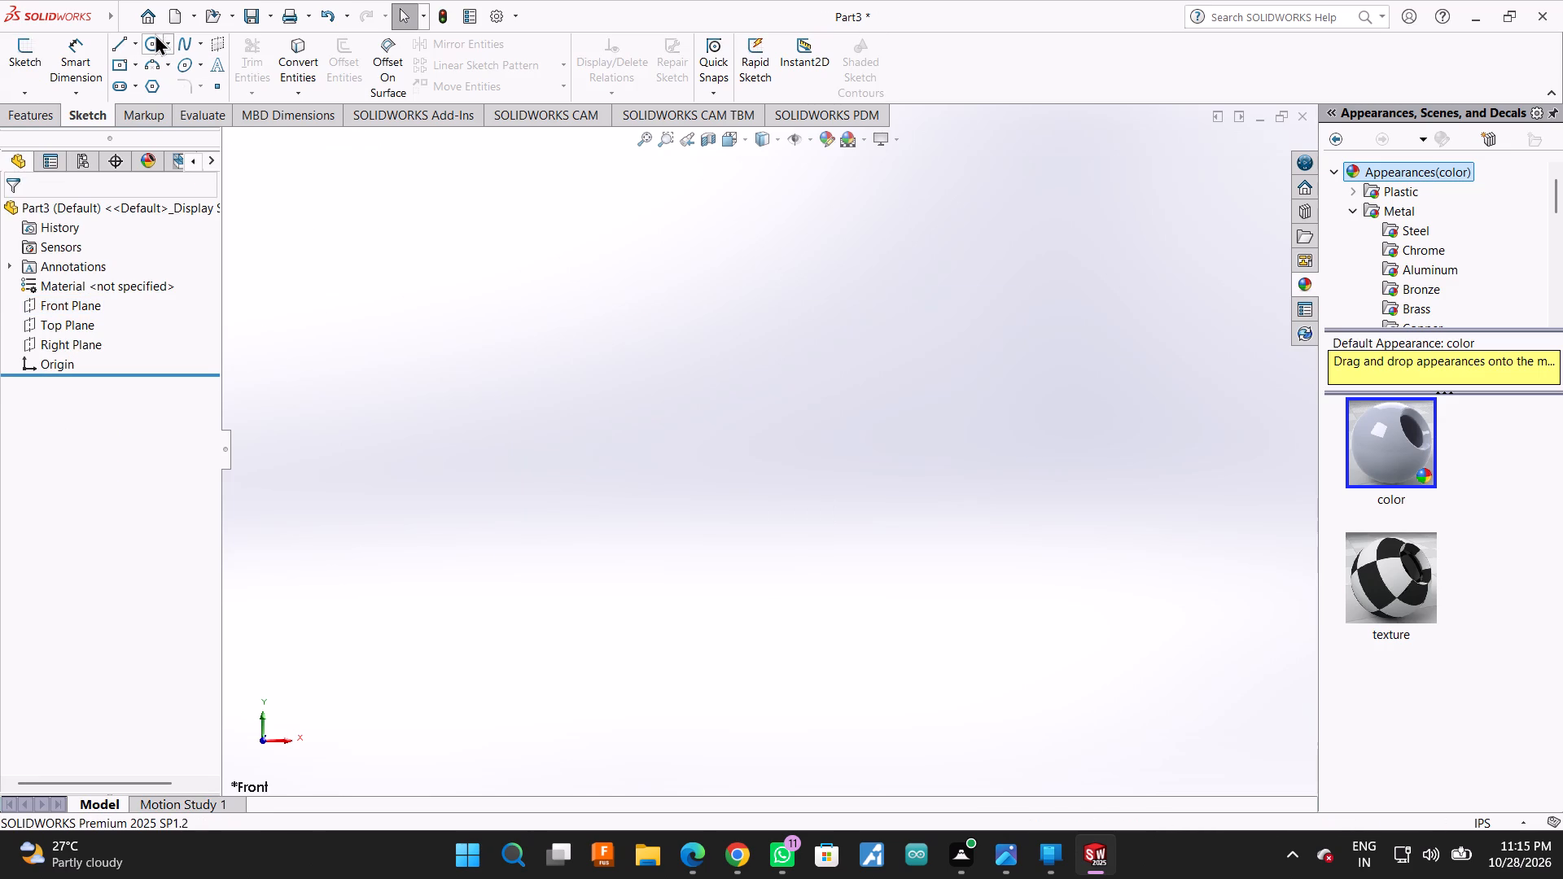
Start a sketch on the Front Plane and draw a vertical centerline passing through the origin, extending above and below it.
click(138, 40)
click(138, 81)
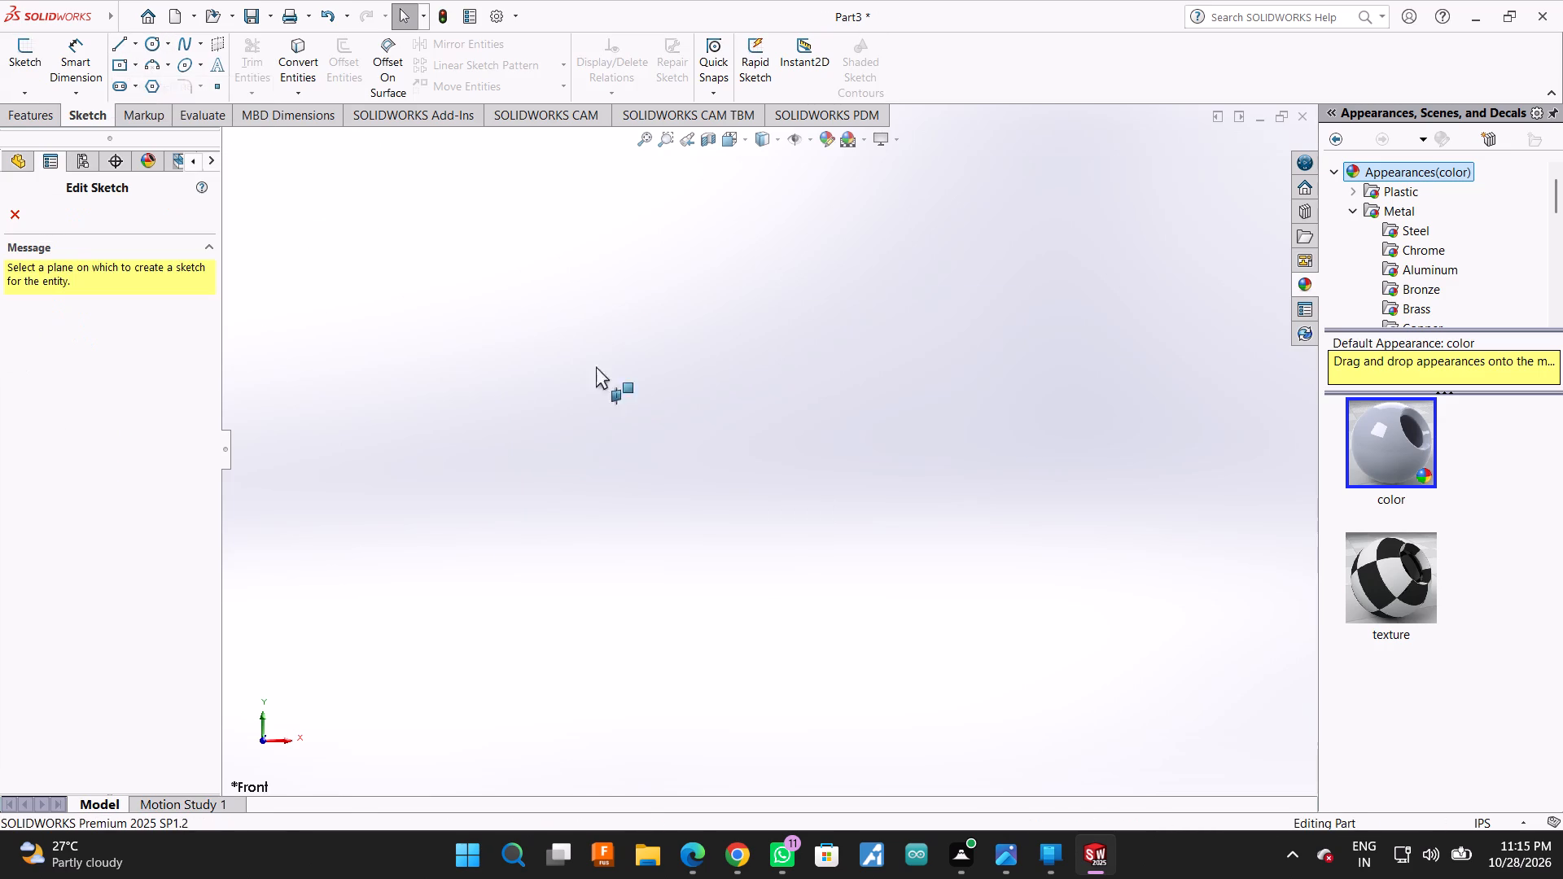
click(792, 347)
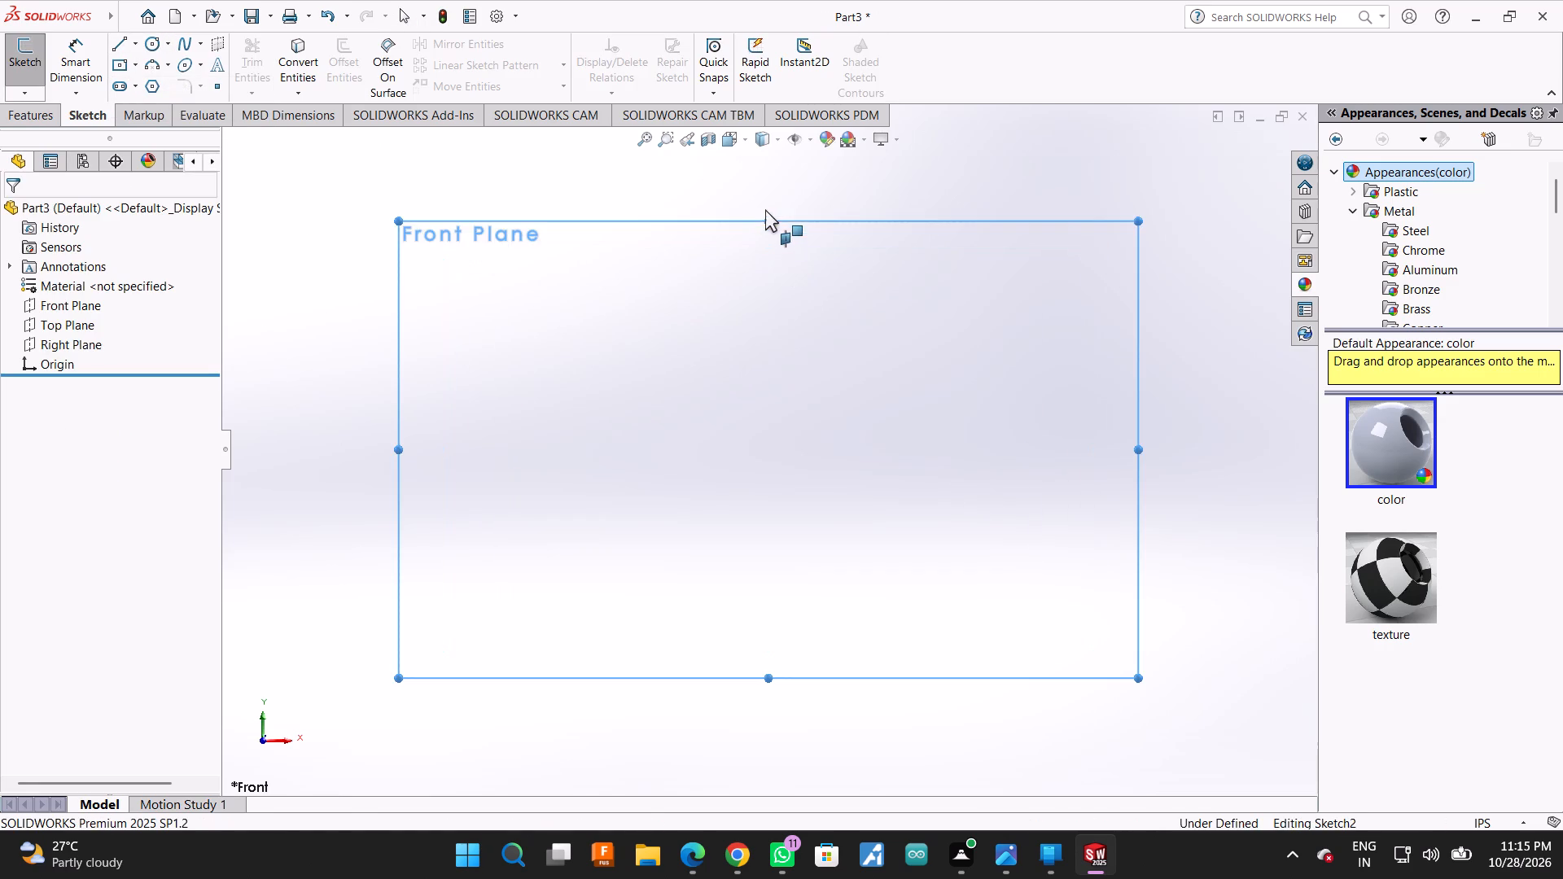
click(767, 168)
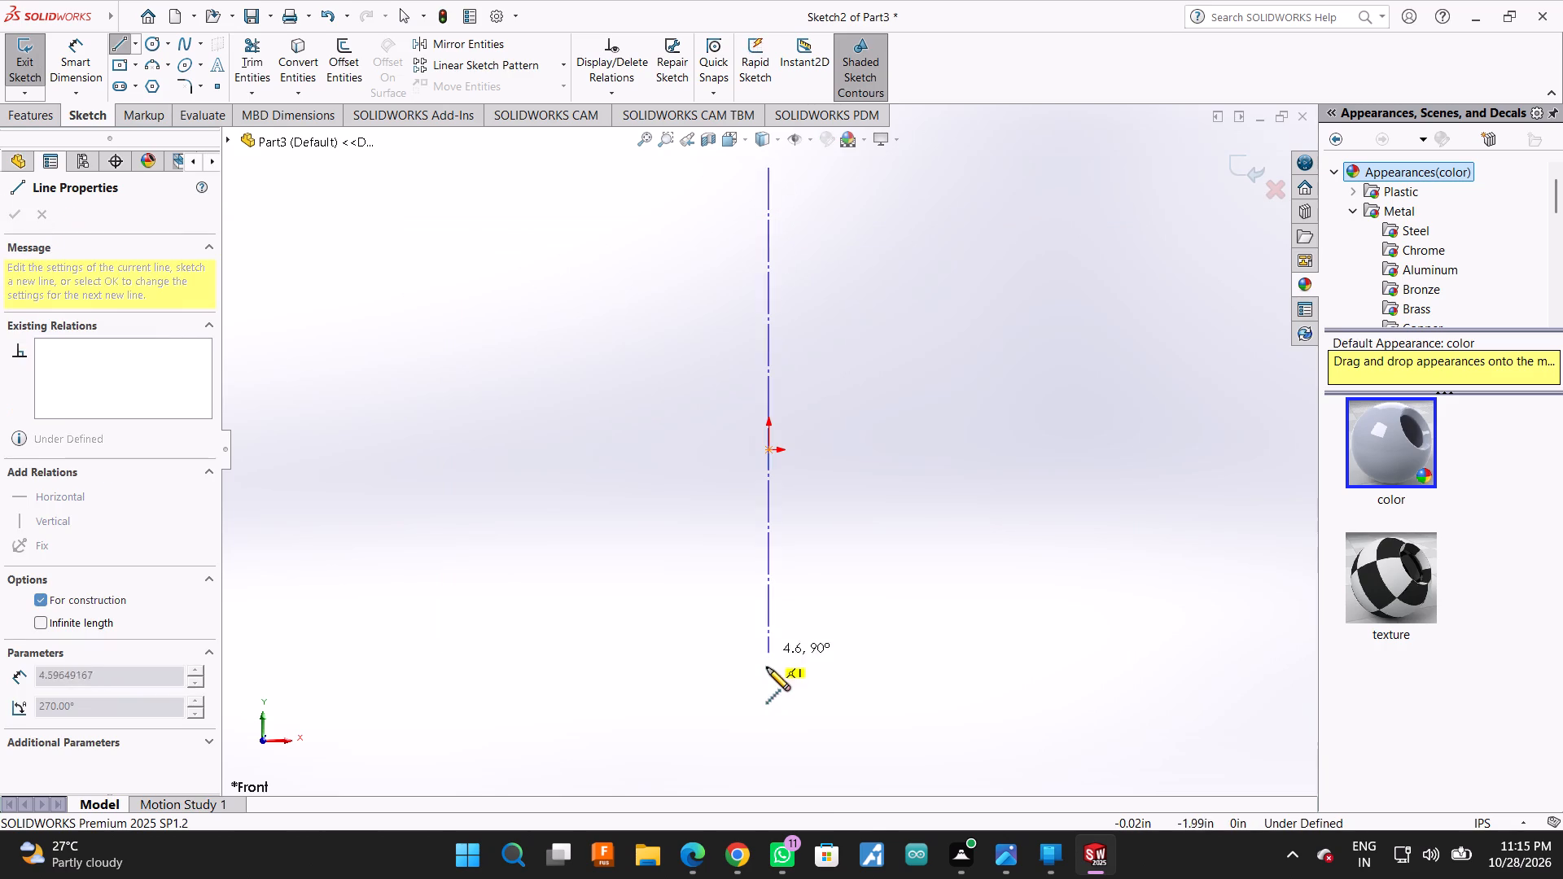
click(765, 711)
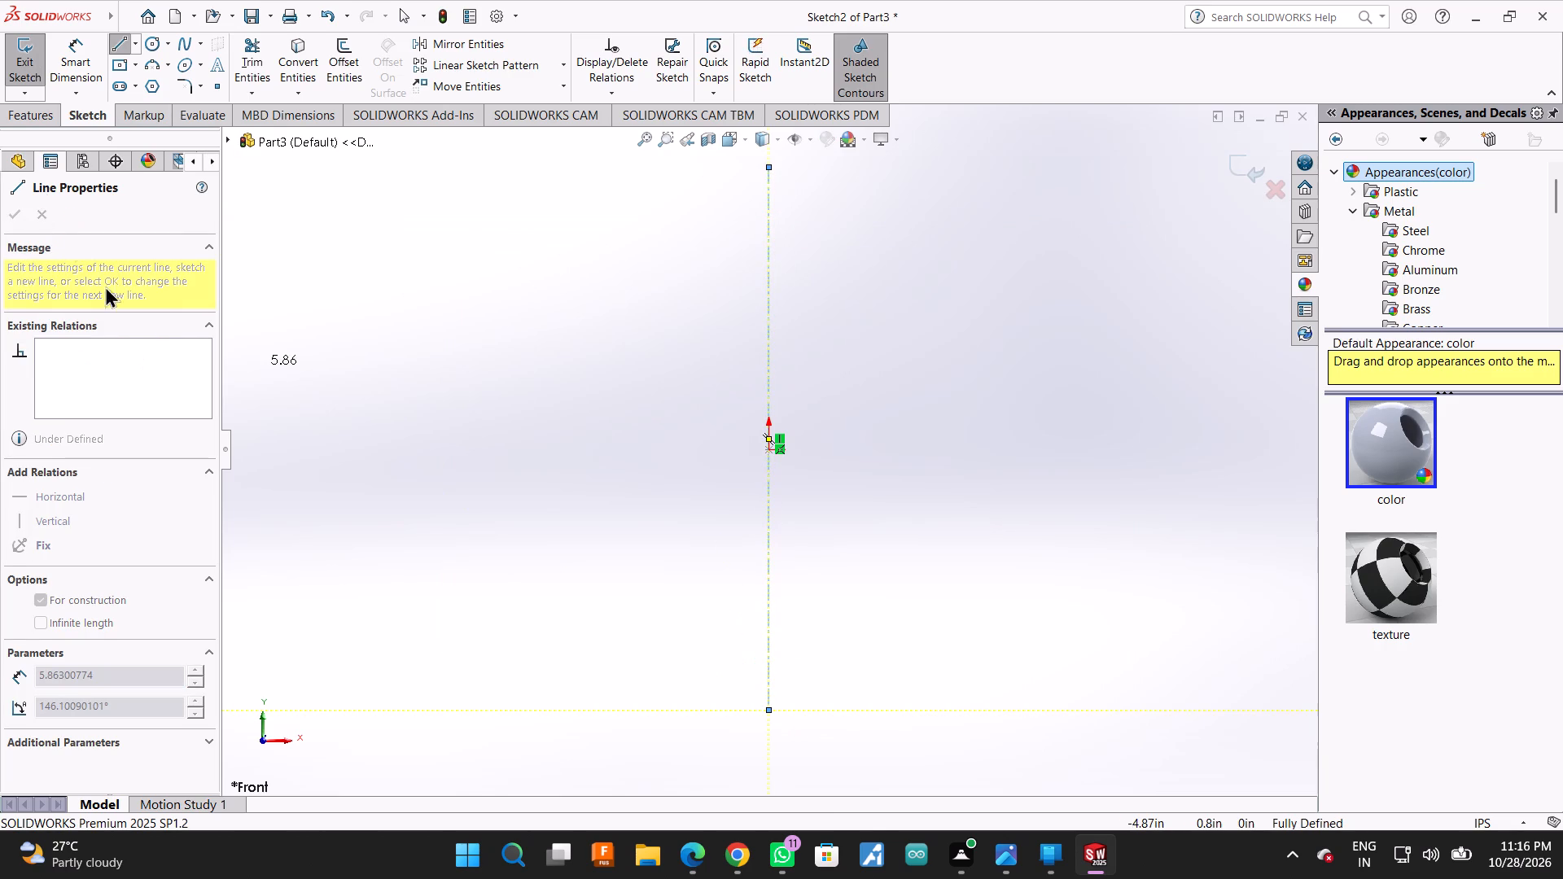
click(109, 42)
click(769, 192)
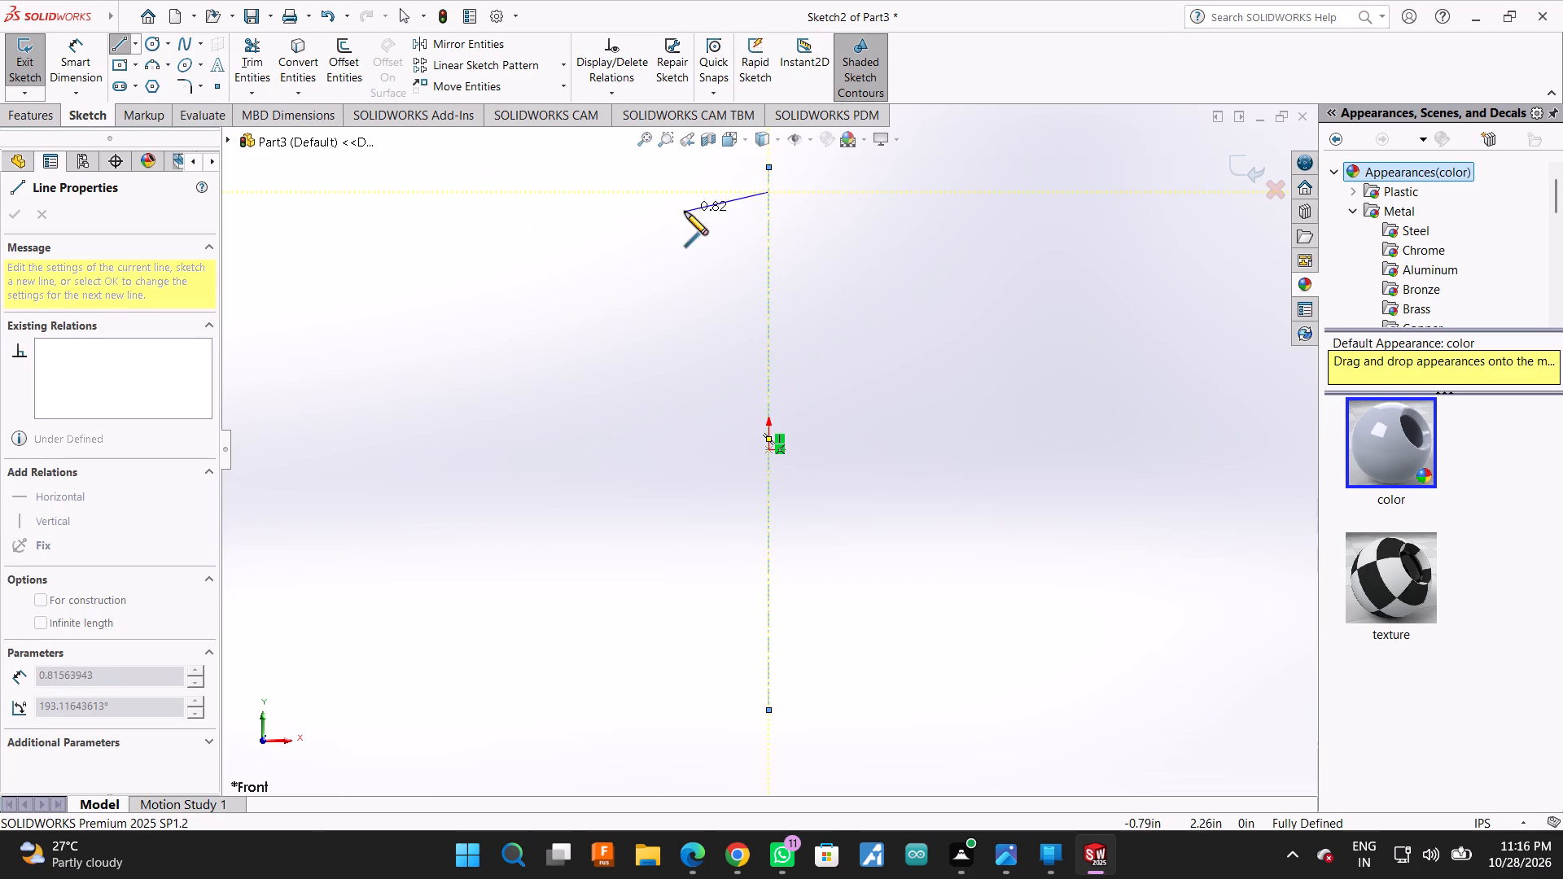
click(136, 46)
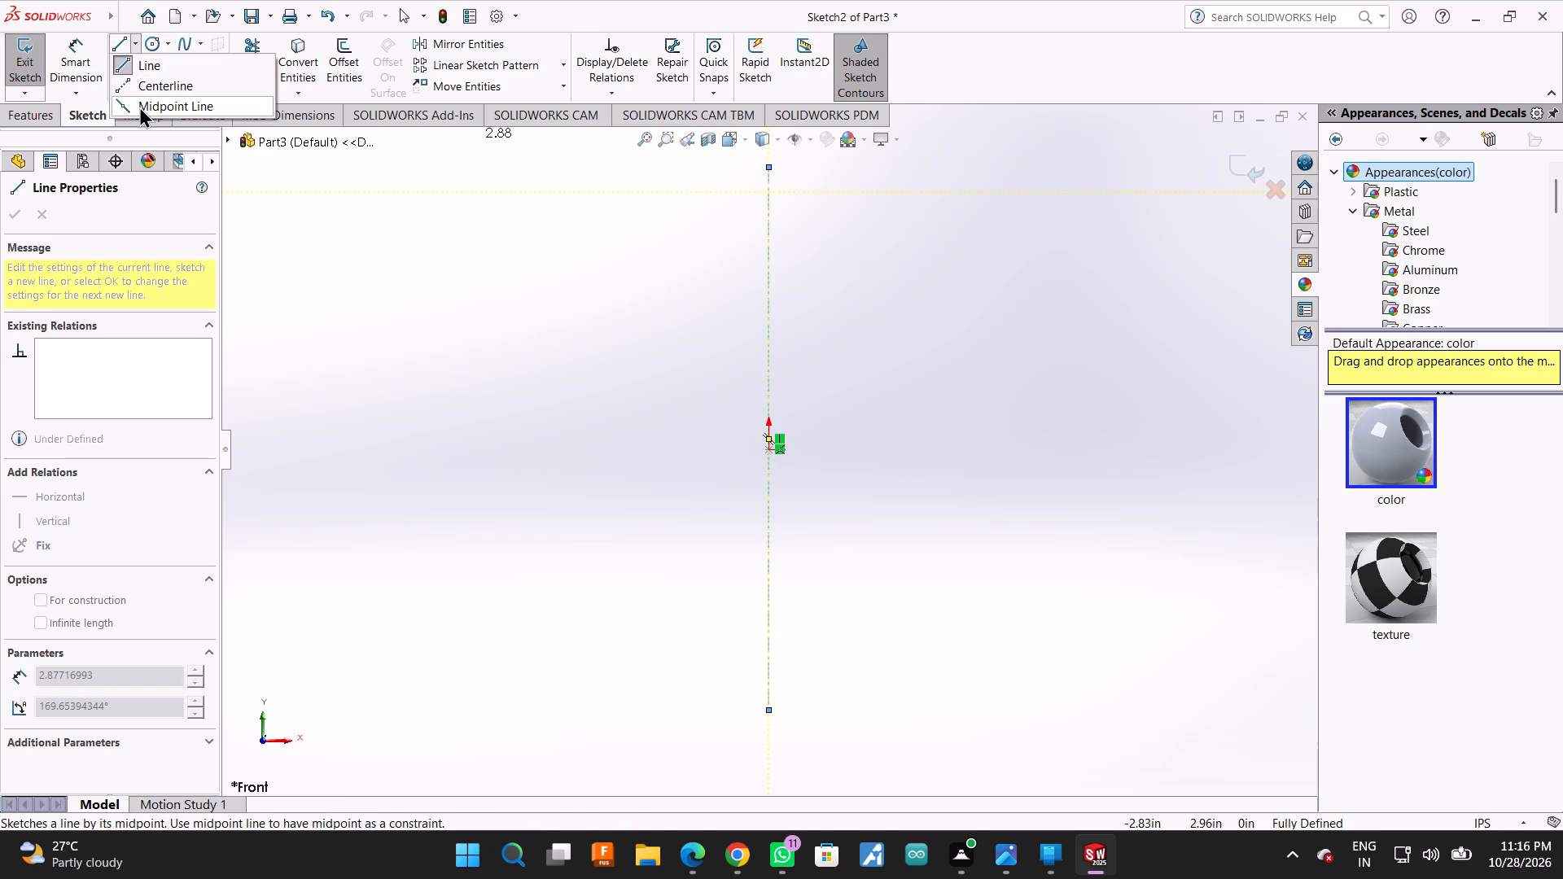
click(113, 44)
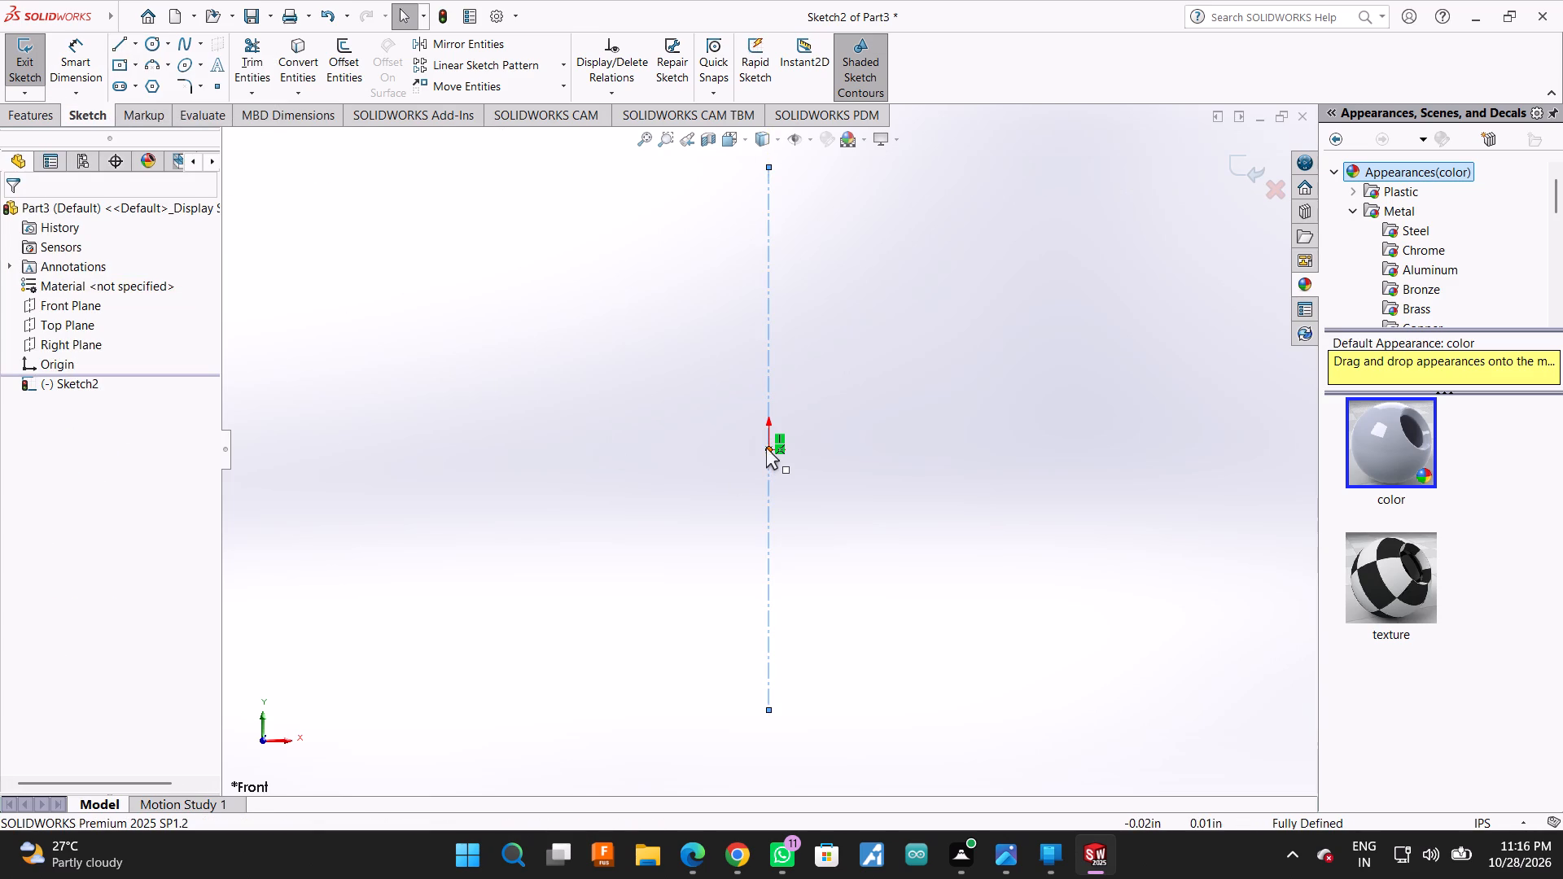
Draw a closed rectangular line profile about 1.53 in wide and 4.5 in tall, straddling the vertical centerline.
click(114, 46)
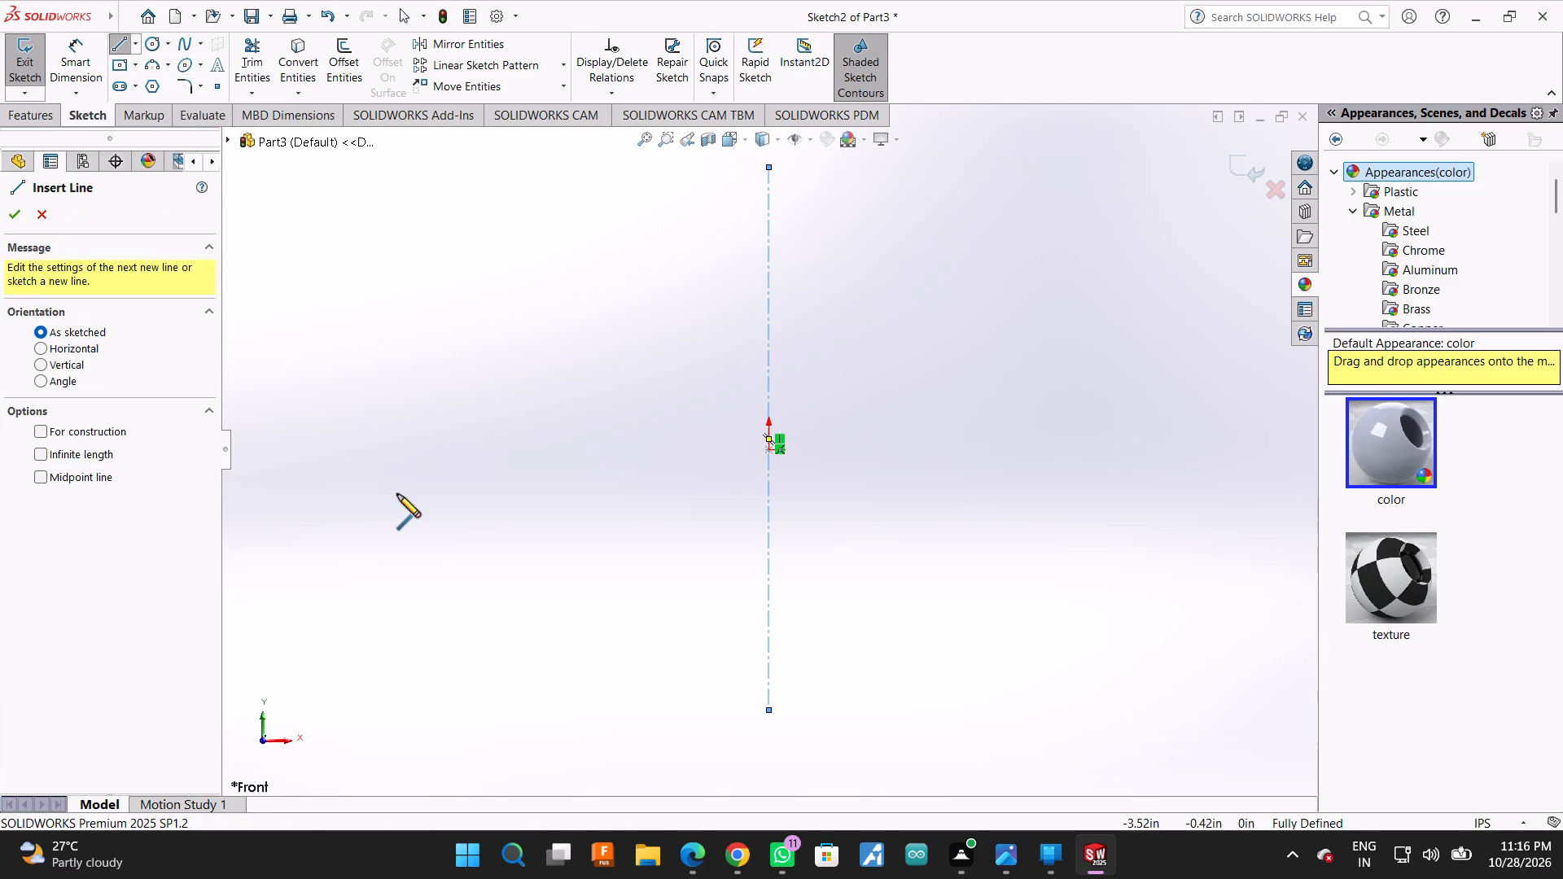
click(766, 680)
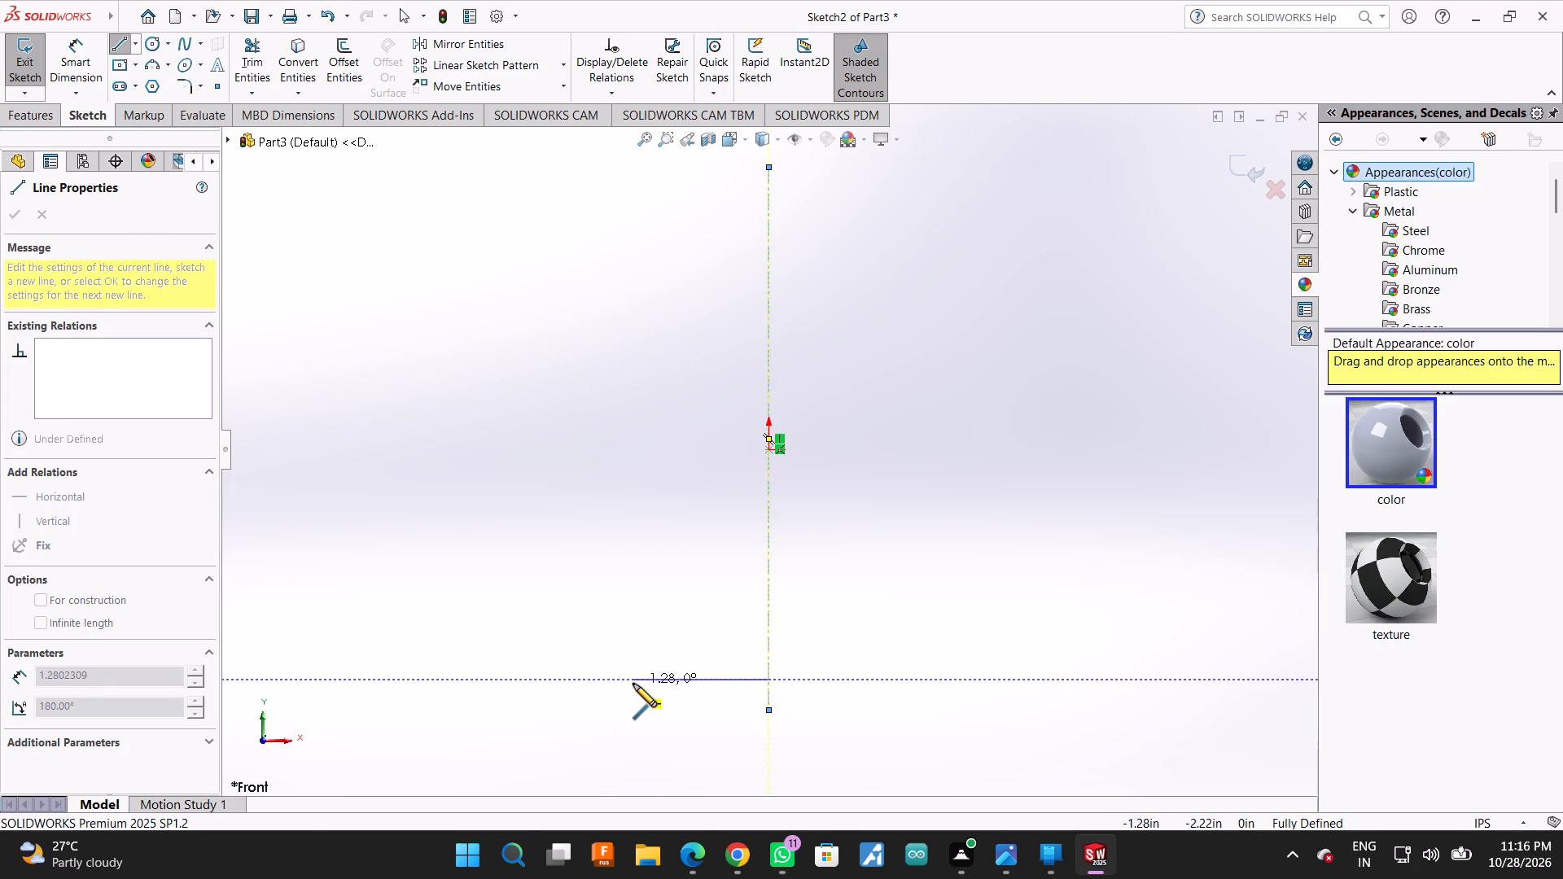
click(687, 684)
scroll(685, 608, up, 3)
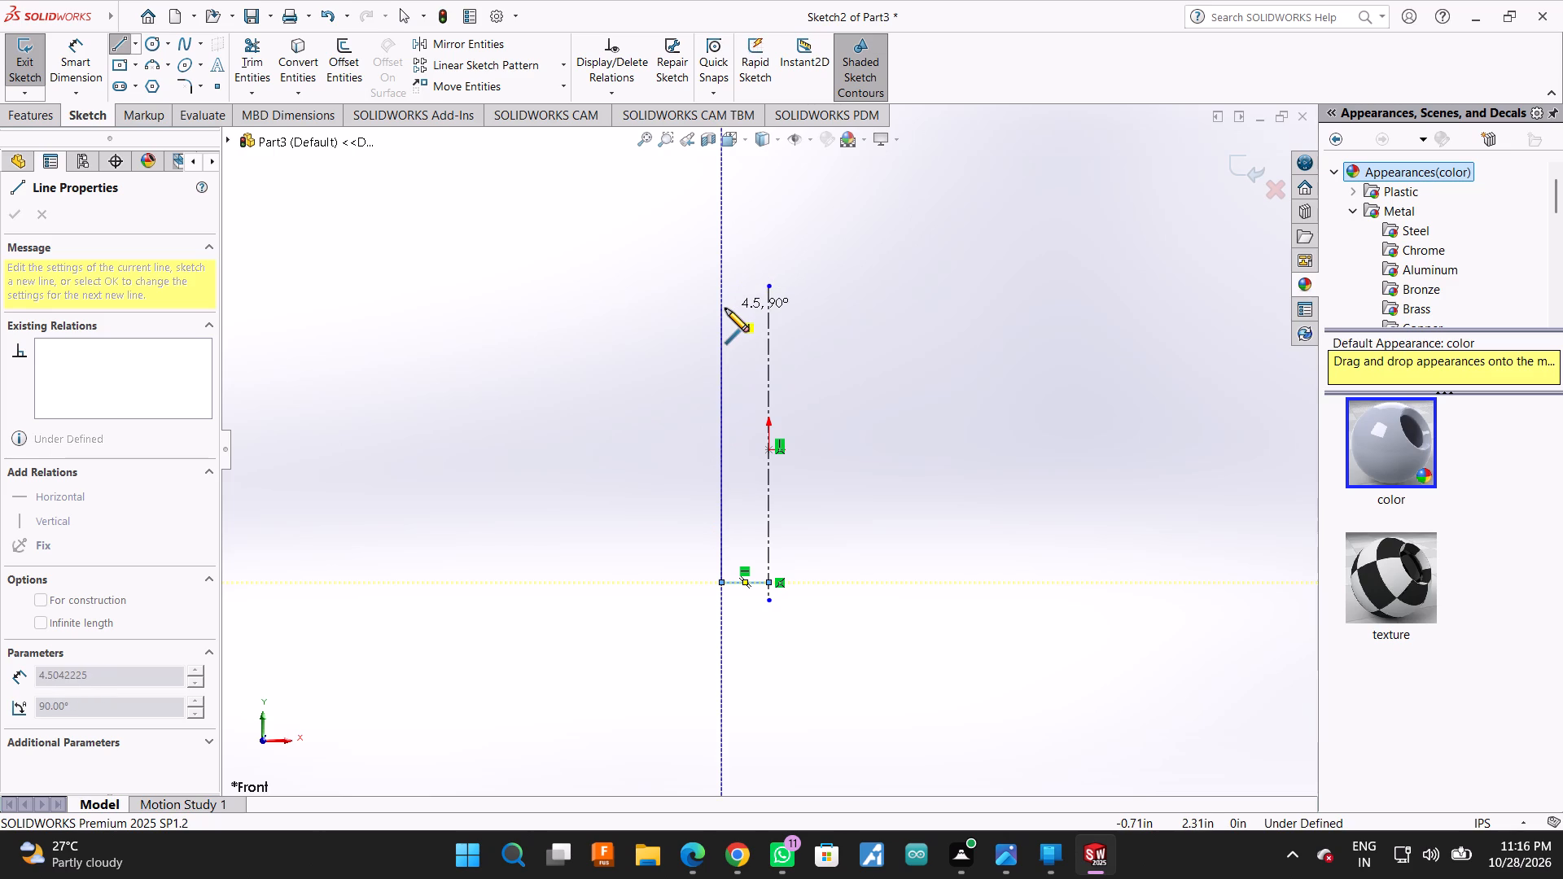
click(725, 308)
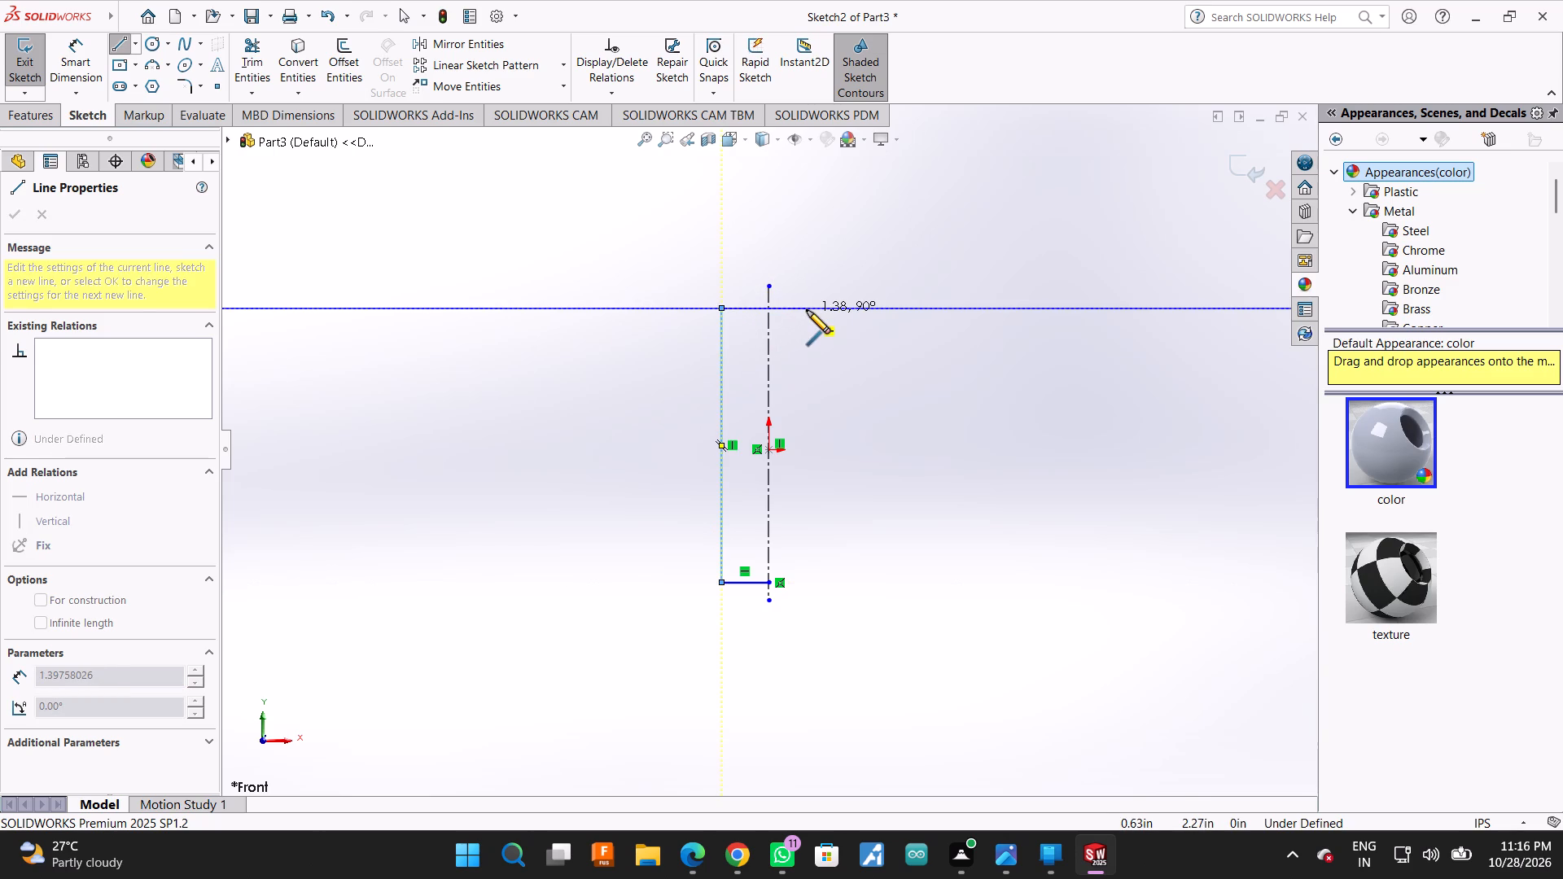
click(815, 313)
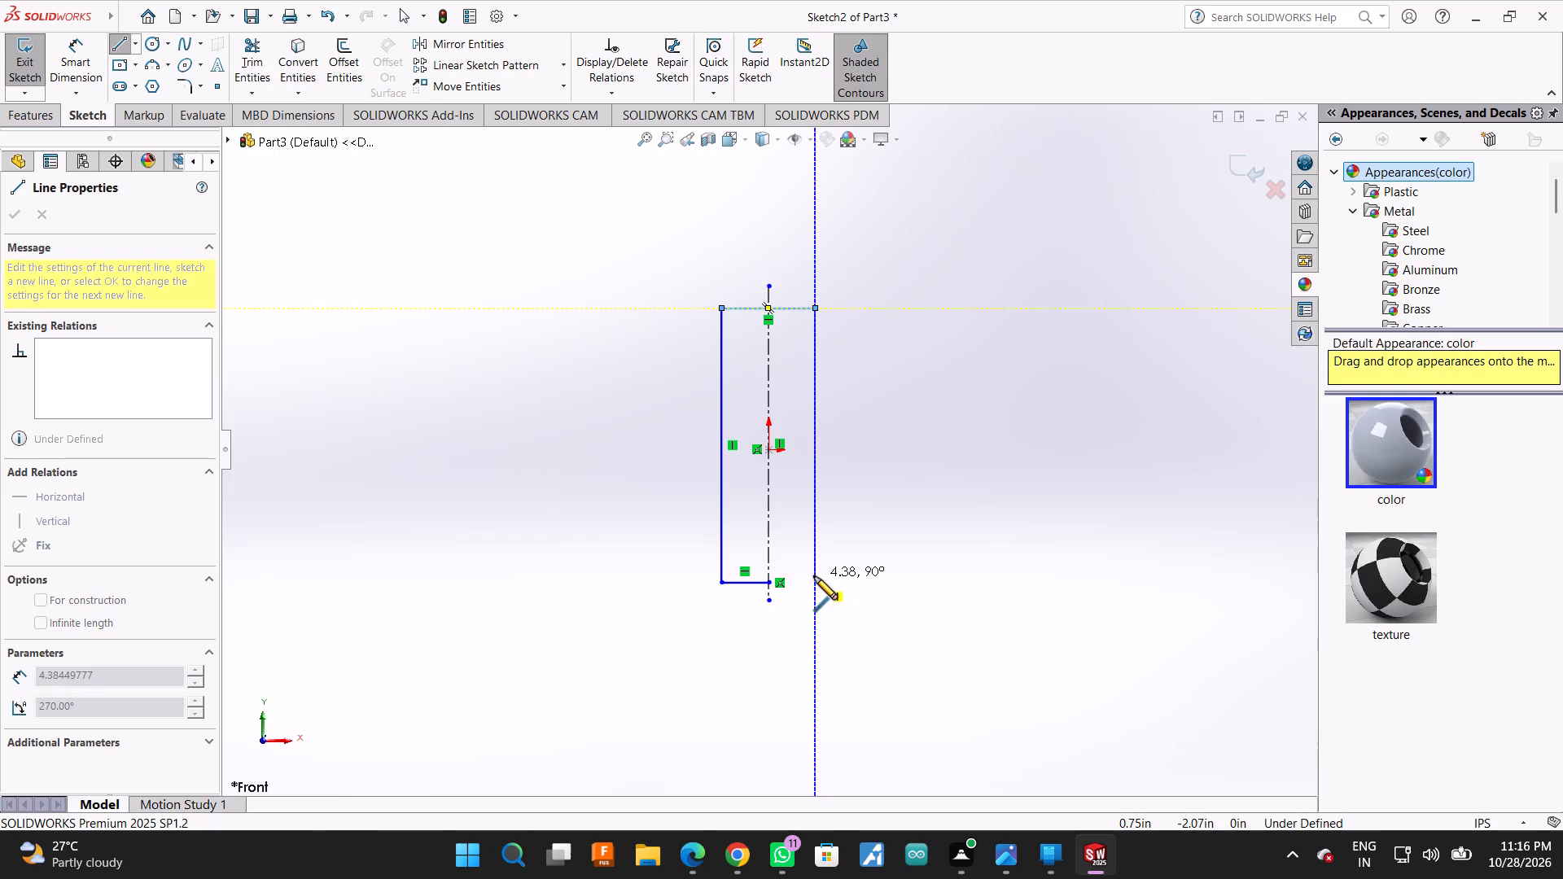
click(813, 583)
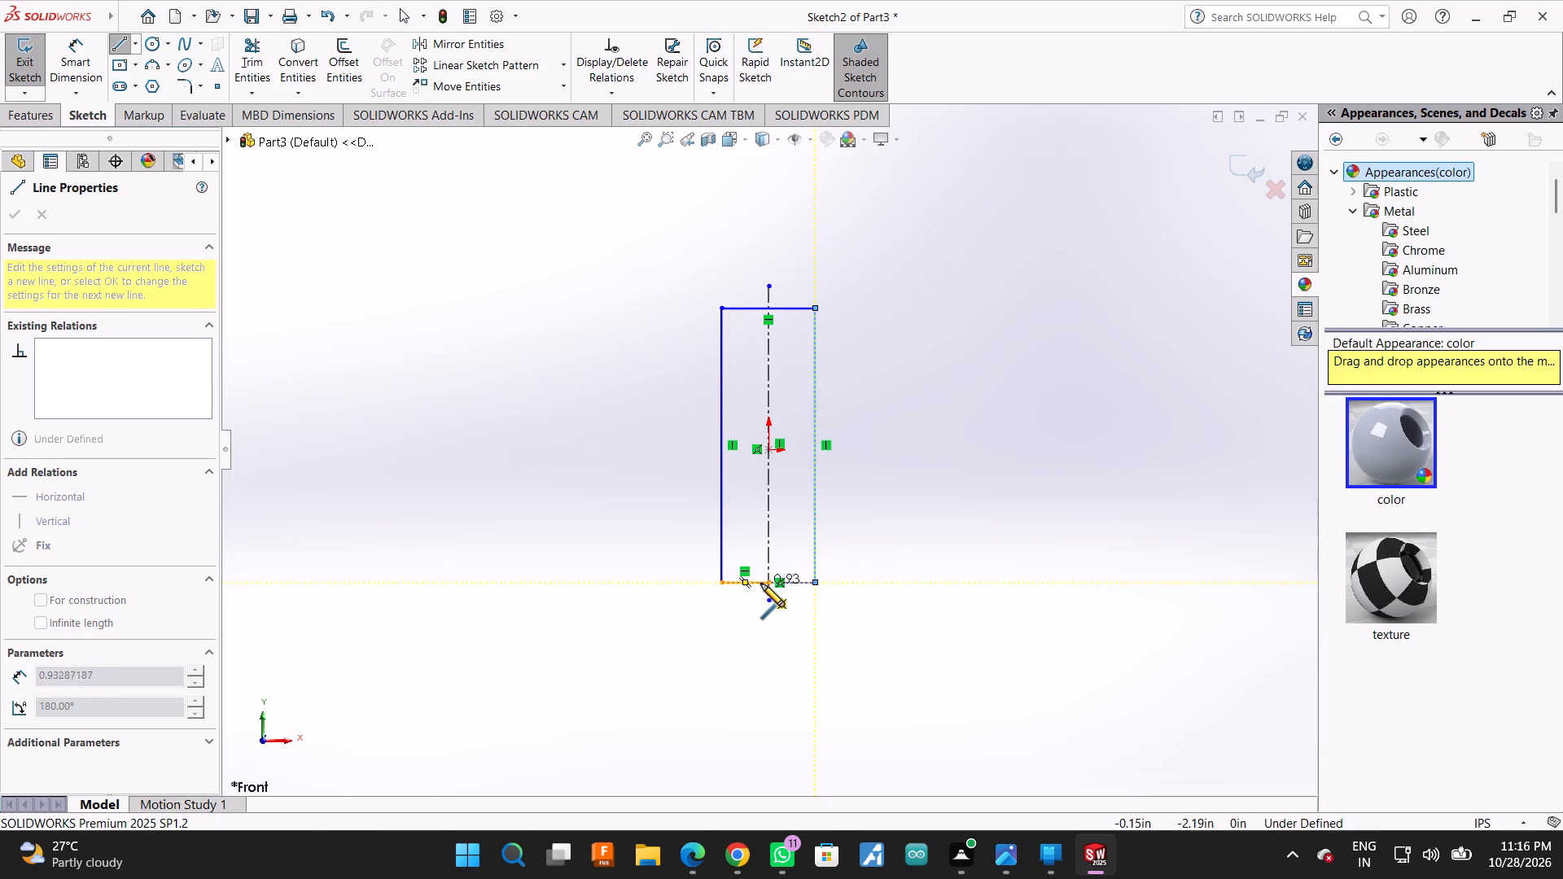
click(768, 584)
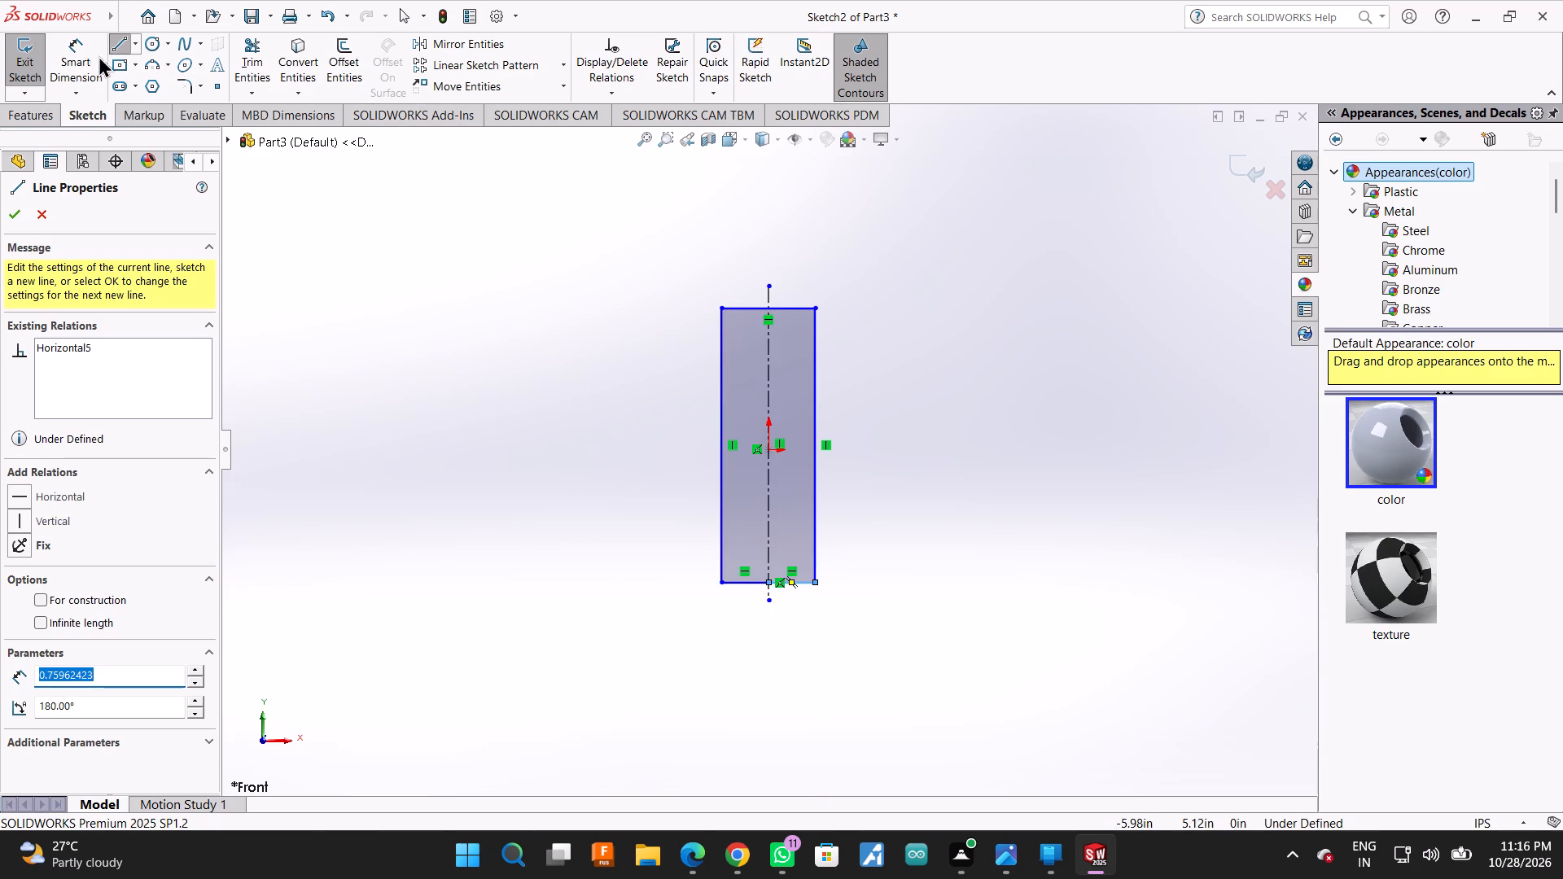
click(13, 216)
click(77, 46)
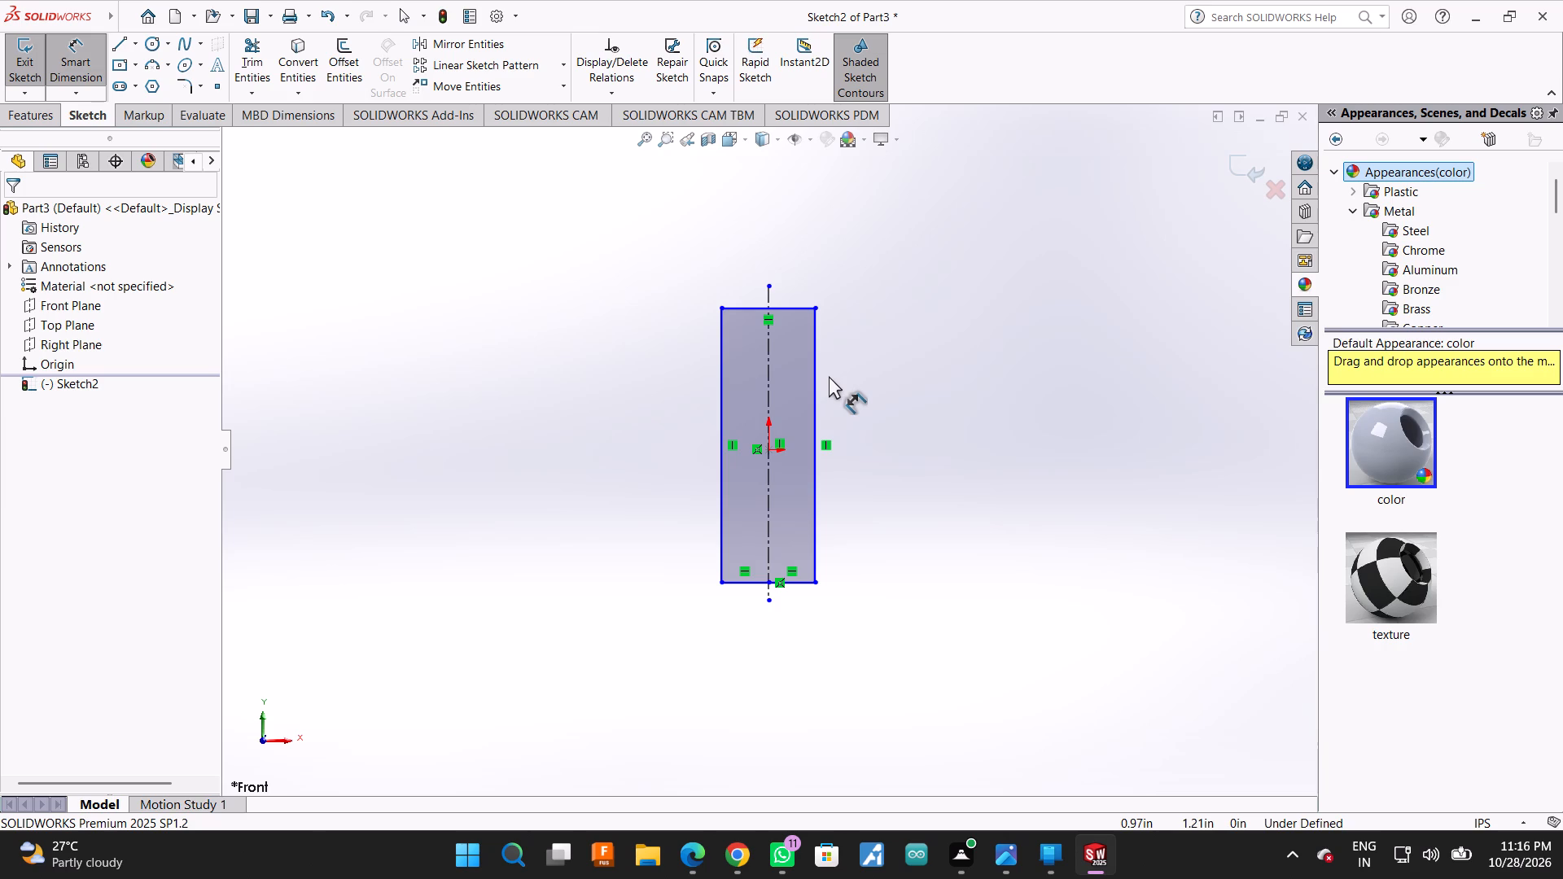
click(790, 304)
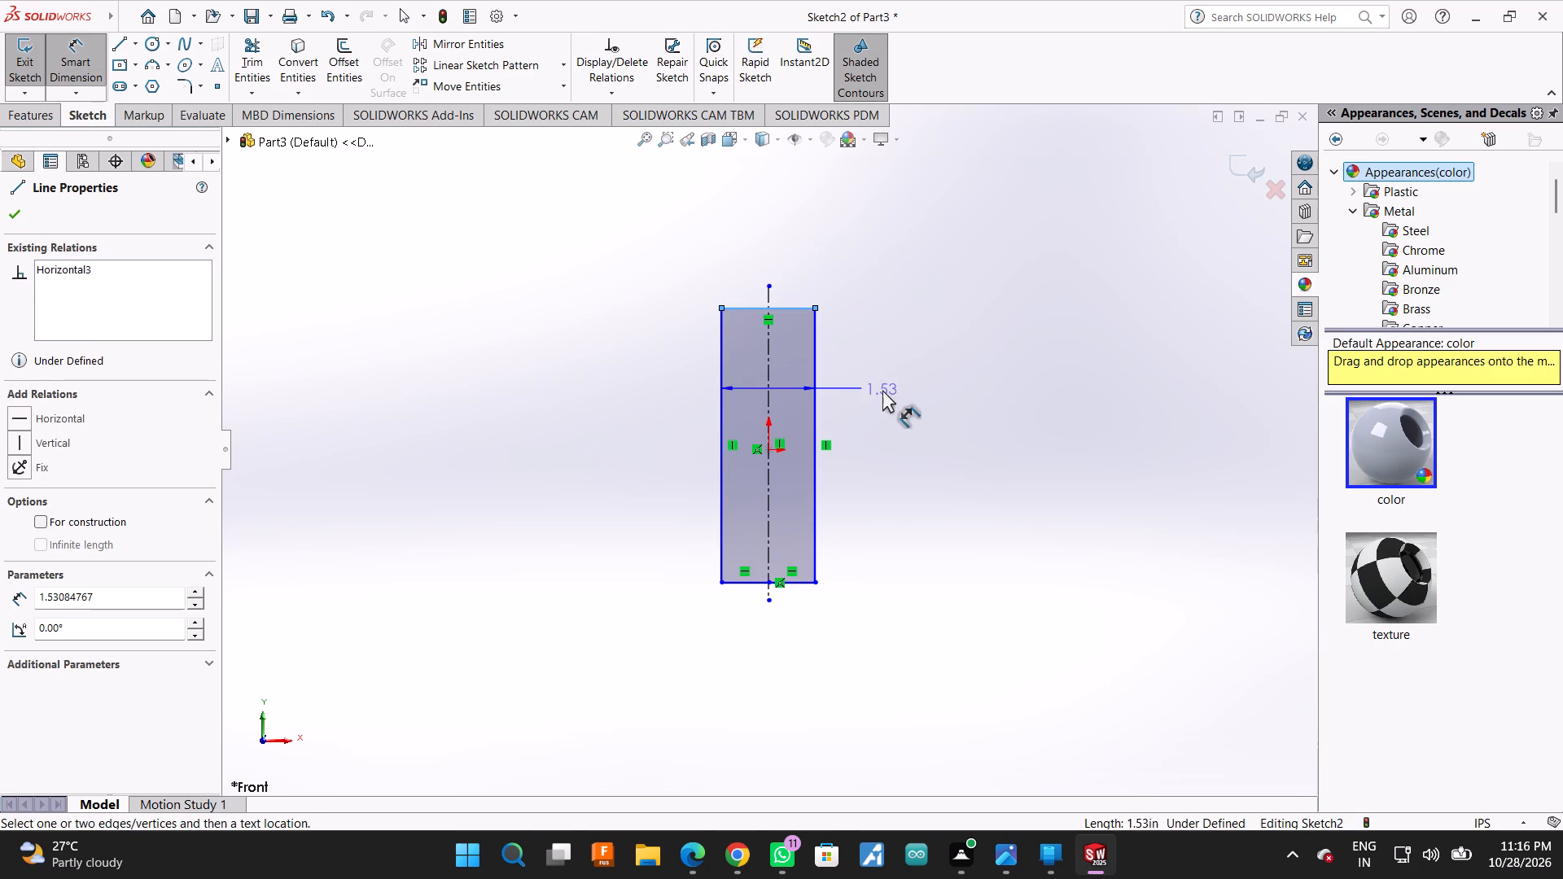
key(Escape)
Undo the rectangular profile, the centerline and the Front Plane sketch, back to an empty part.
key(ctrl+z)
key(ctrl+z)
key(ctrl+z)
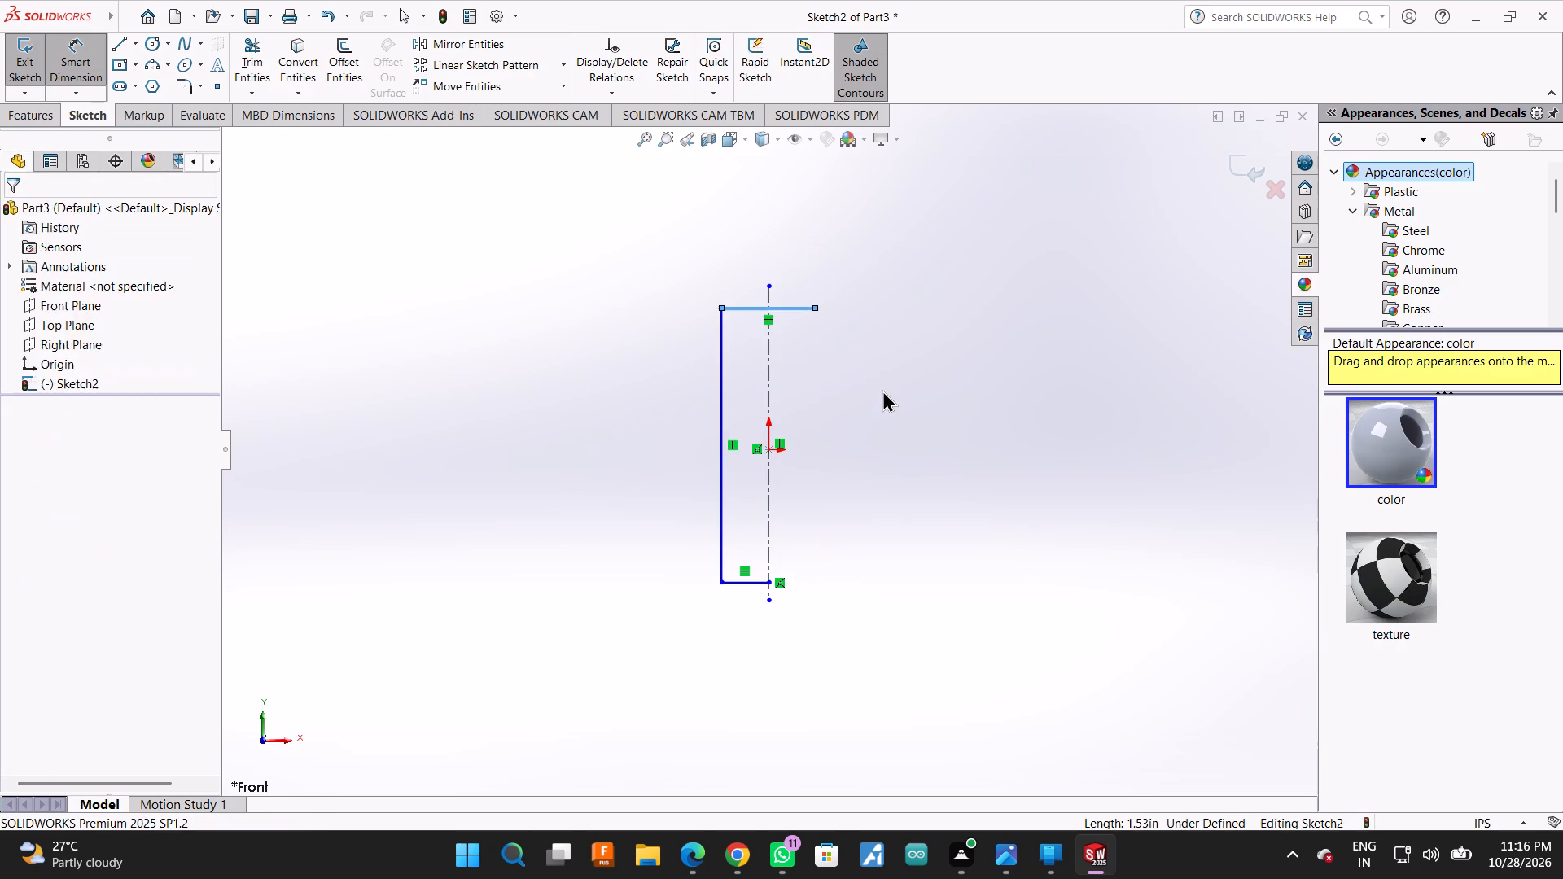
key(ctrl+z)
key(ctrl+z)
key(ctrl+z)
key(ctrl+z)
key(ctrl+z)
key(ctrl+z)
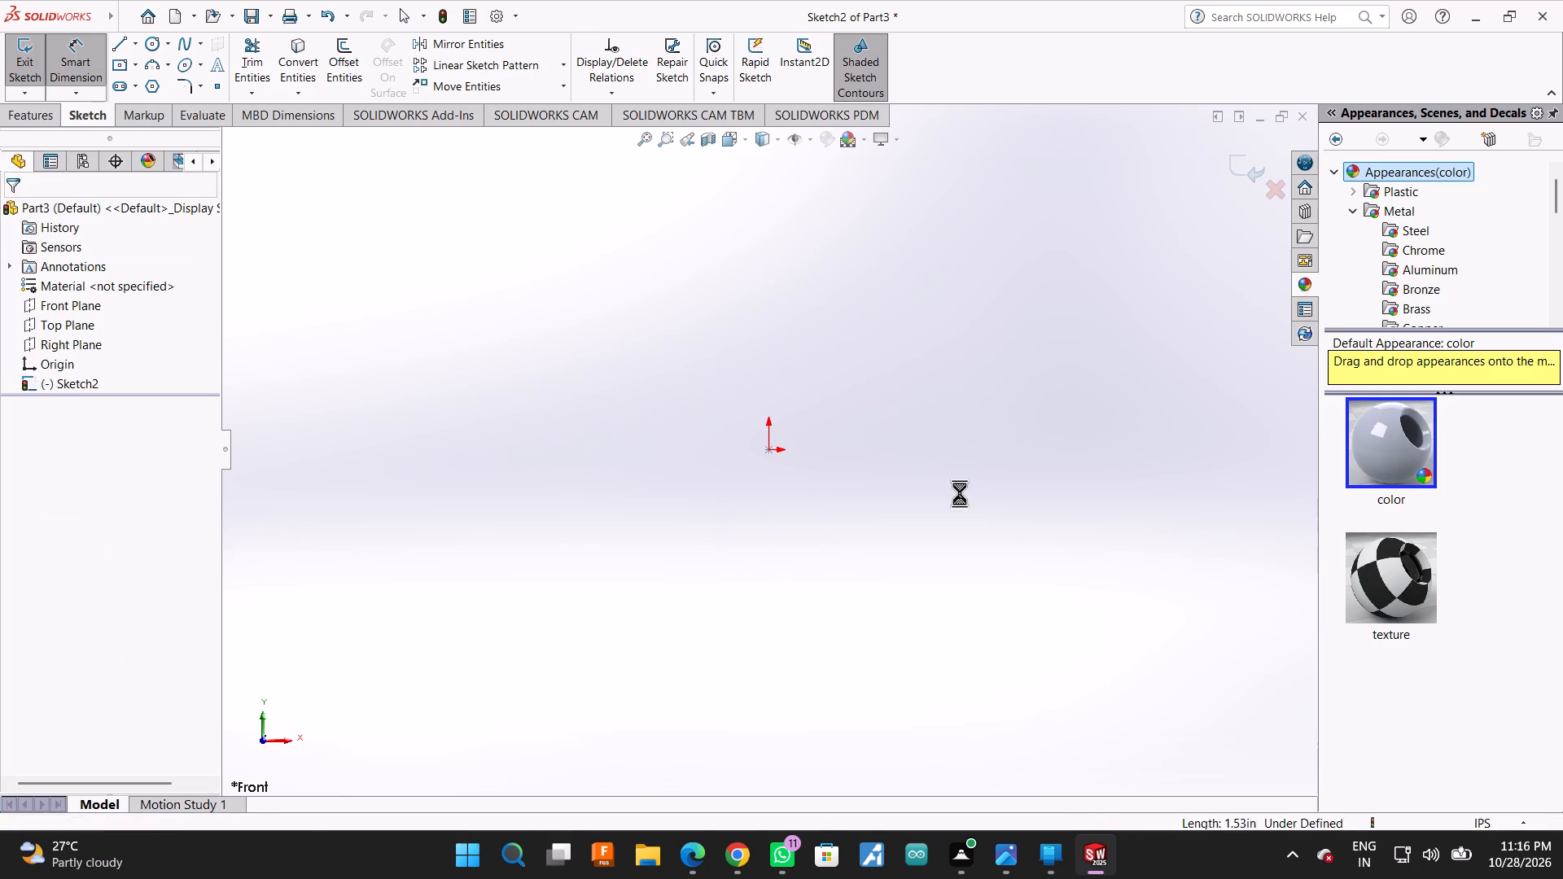
Collapse the Appearances, Scenes, and Decals pane to widen the graphics area.
drag(1317, 602, 1333, 610)
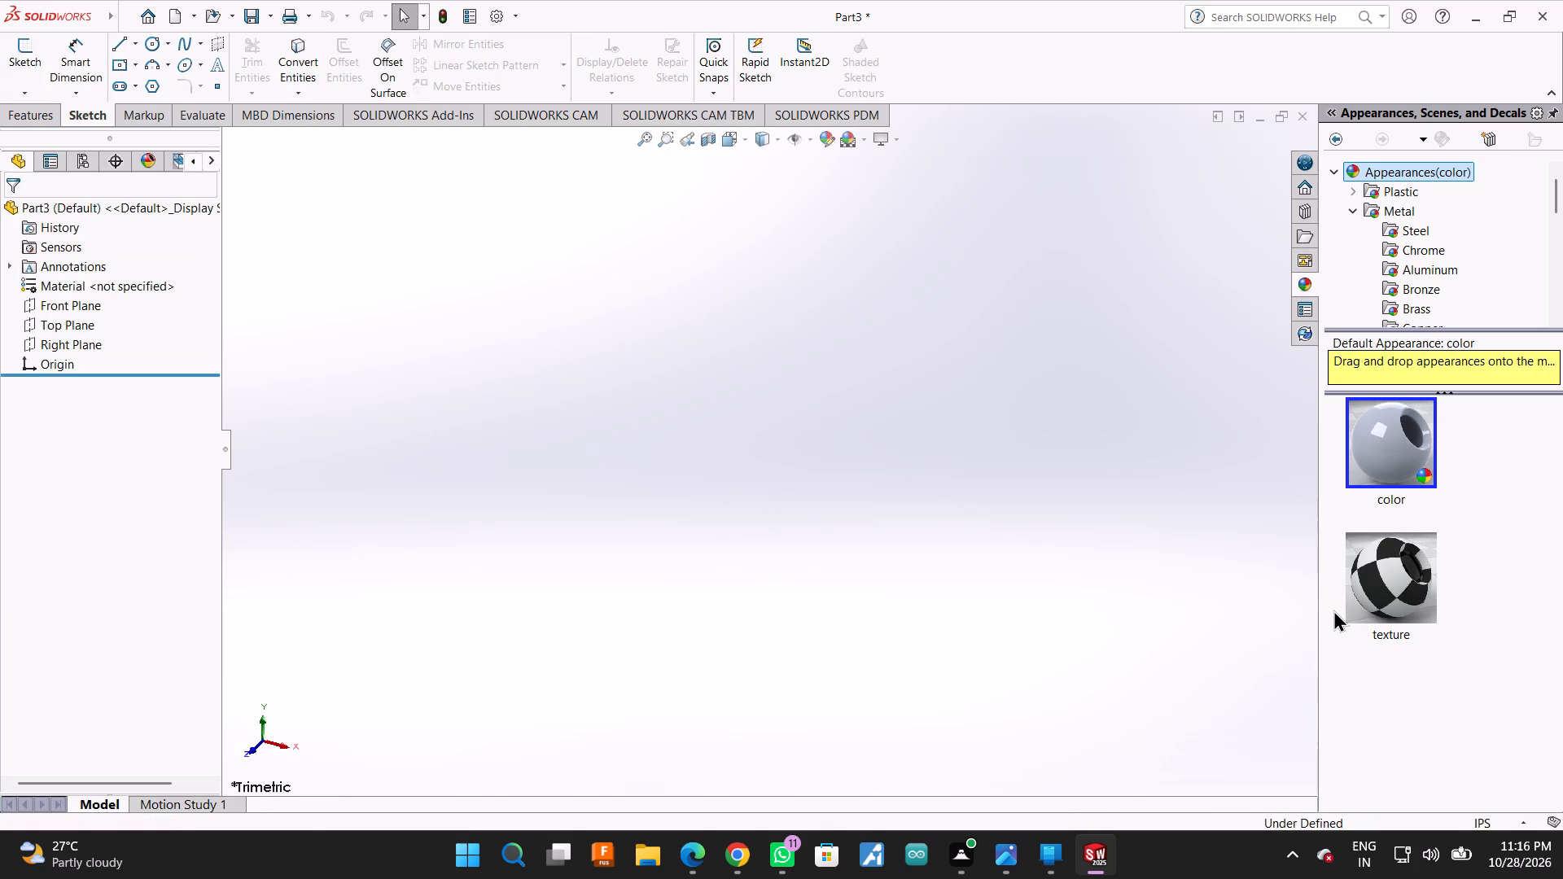
drag(1333, 610, 1421, 614)
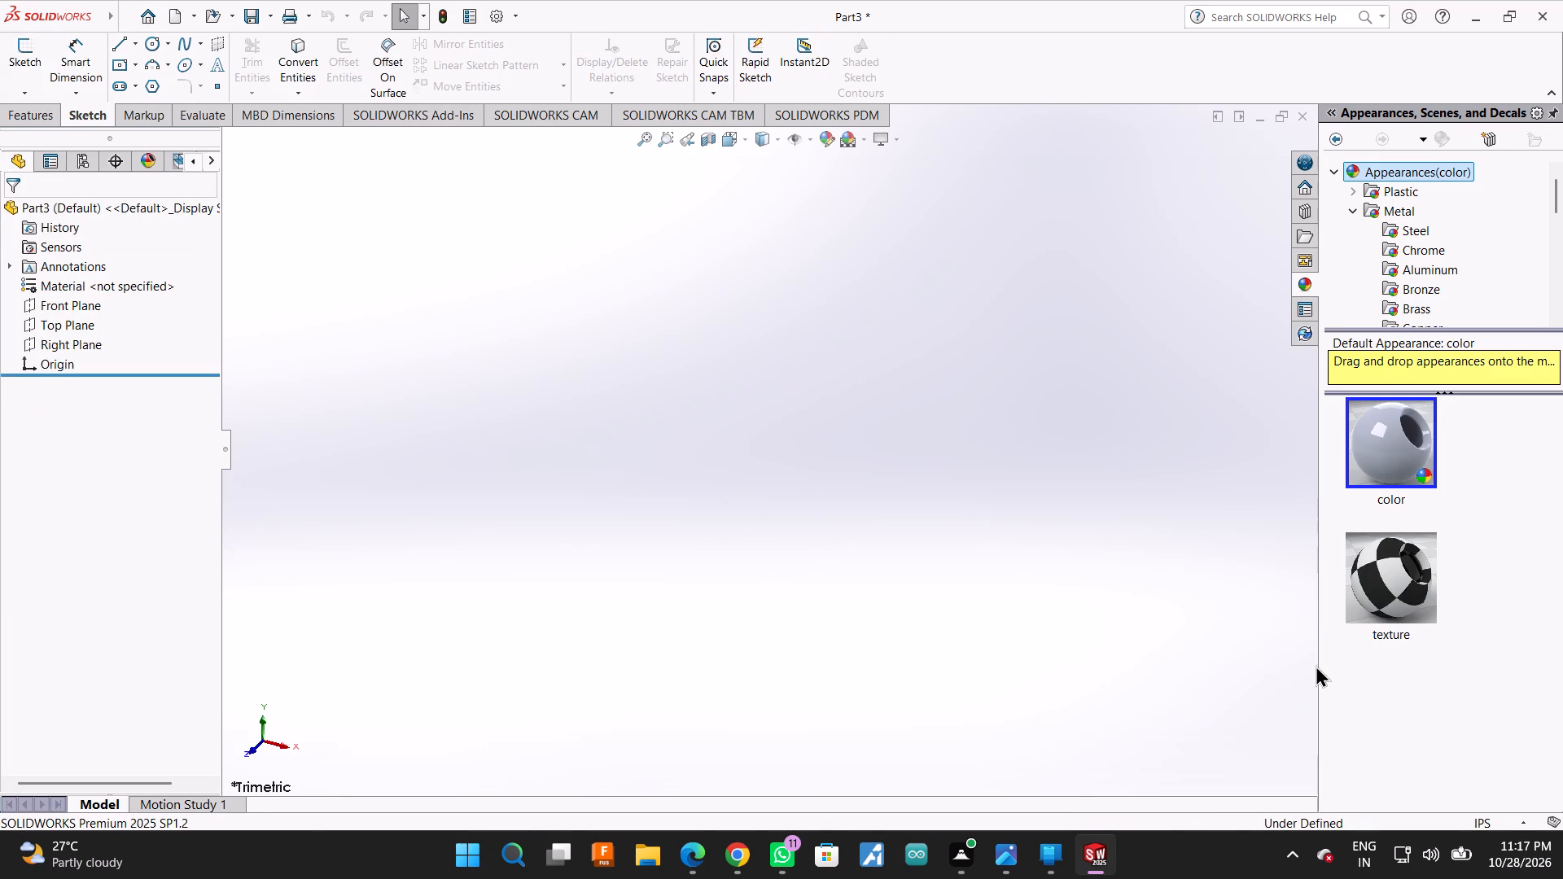
drag(1319, 665, 1562, 614)
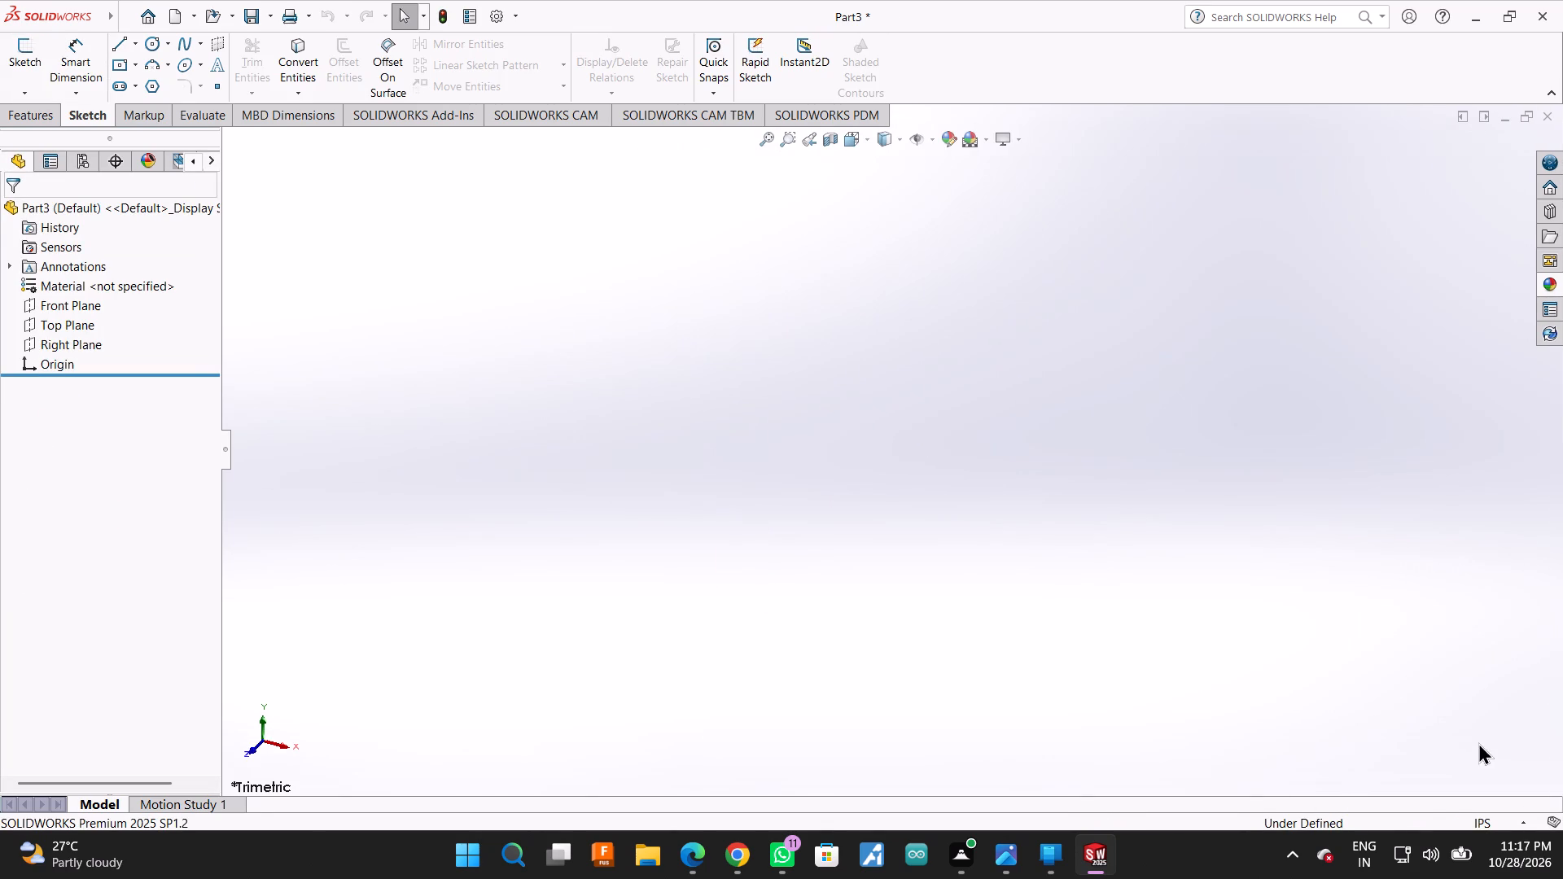
Change the document's unit system to MMGS (millimetre, gram, second).
click(1476, 827)
click(1478, 752)
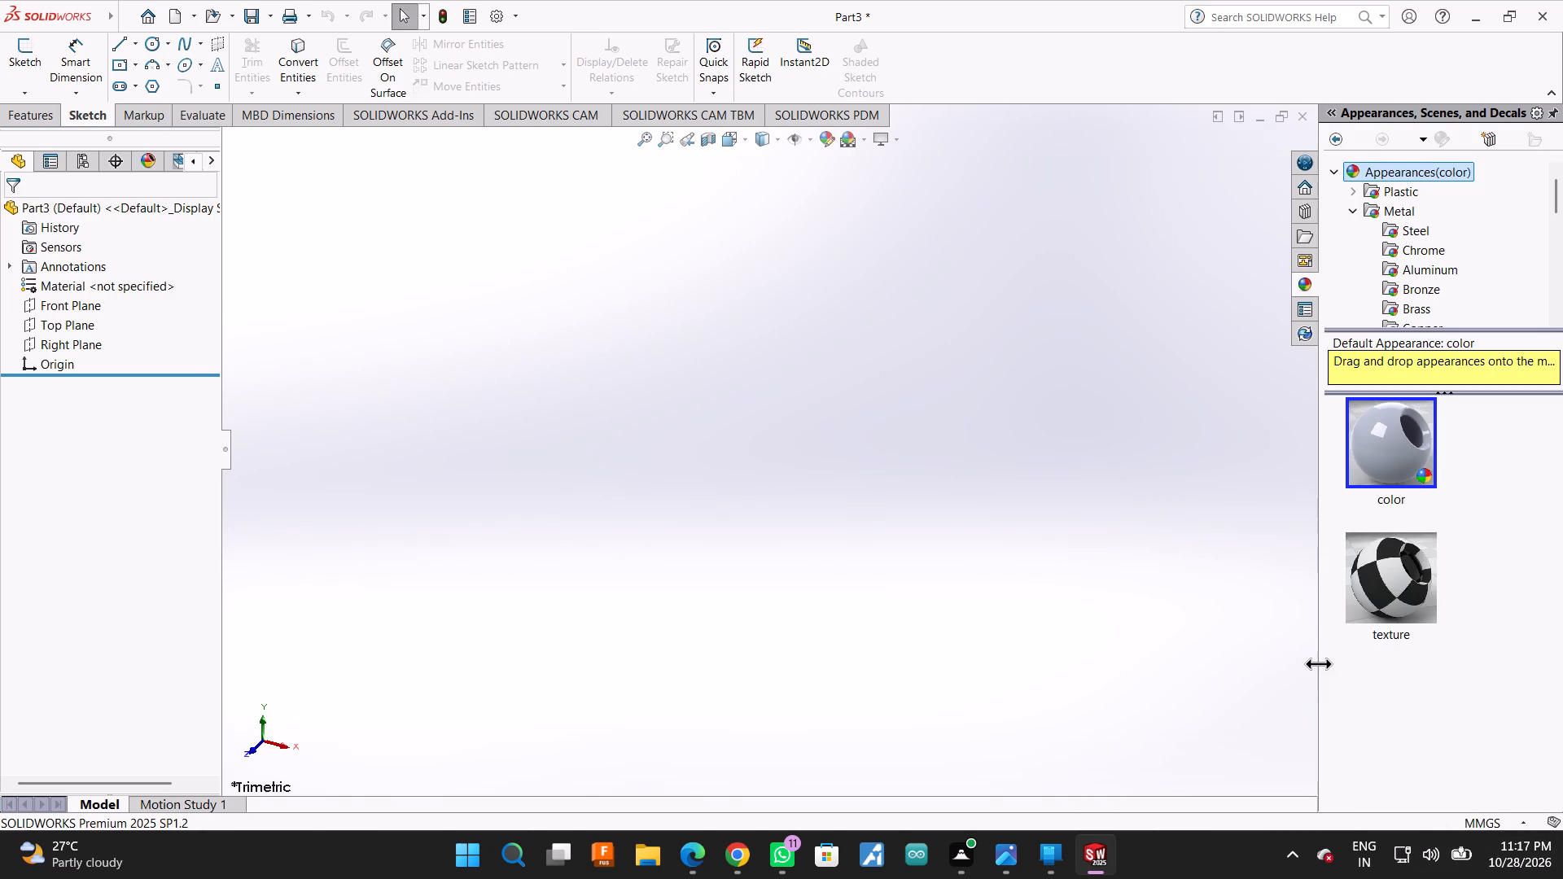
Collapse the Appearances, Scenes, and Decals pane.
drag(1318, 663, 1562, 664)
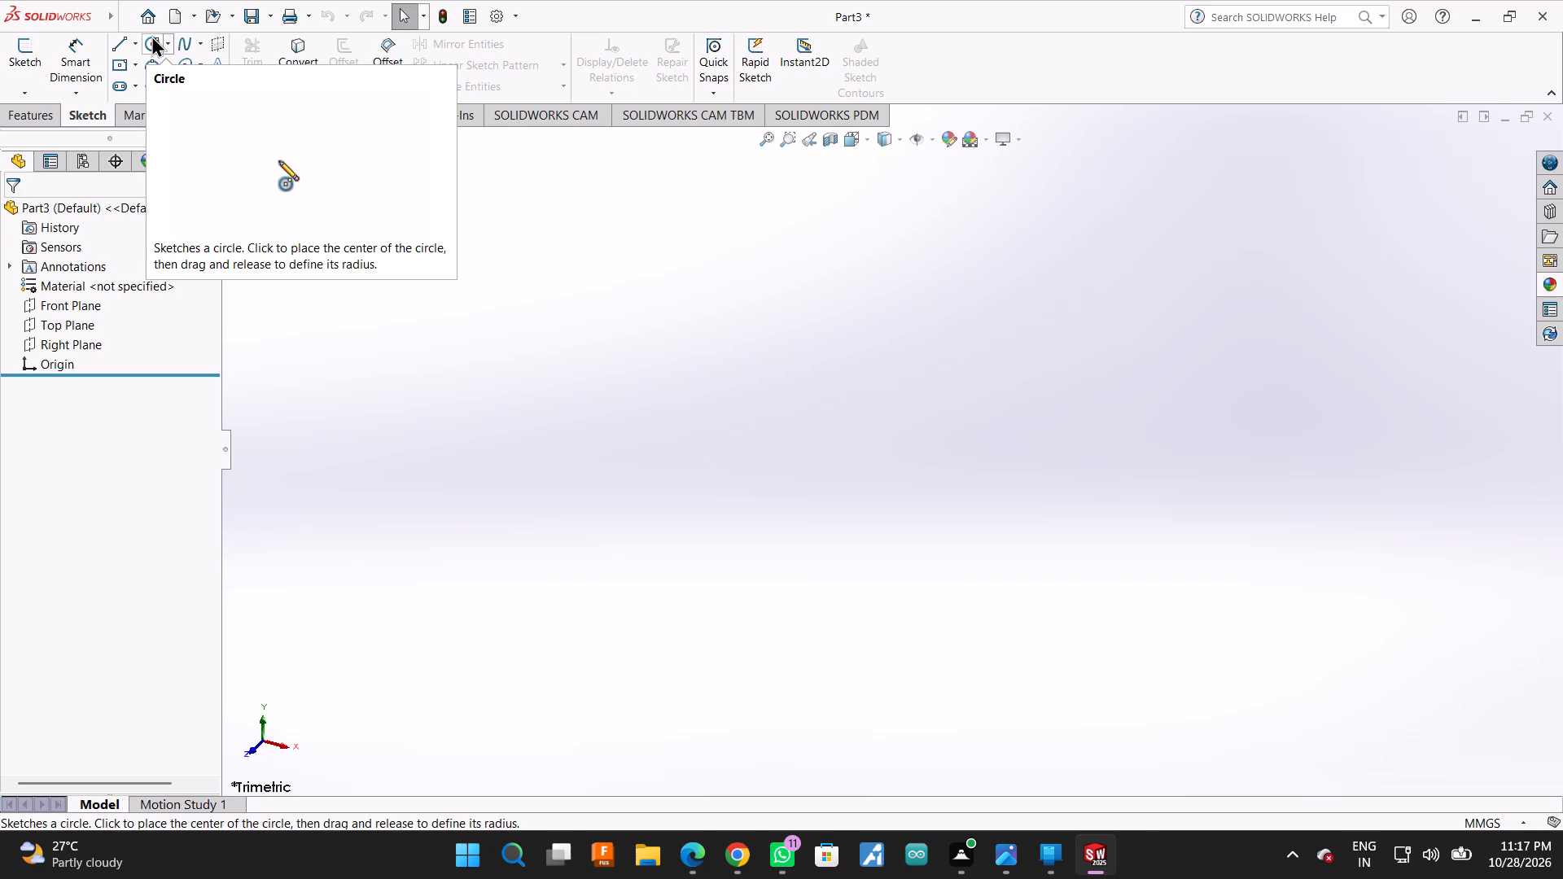
Start a sketch on the Front Plane and draw a vertical centerline about 146 mm long through the origin, extending above and below it.
click(90, 106)
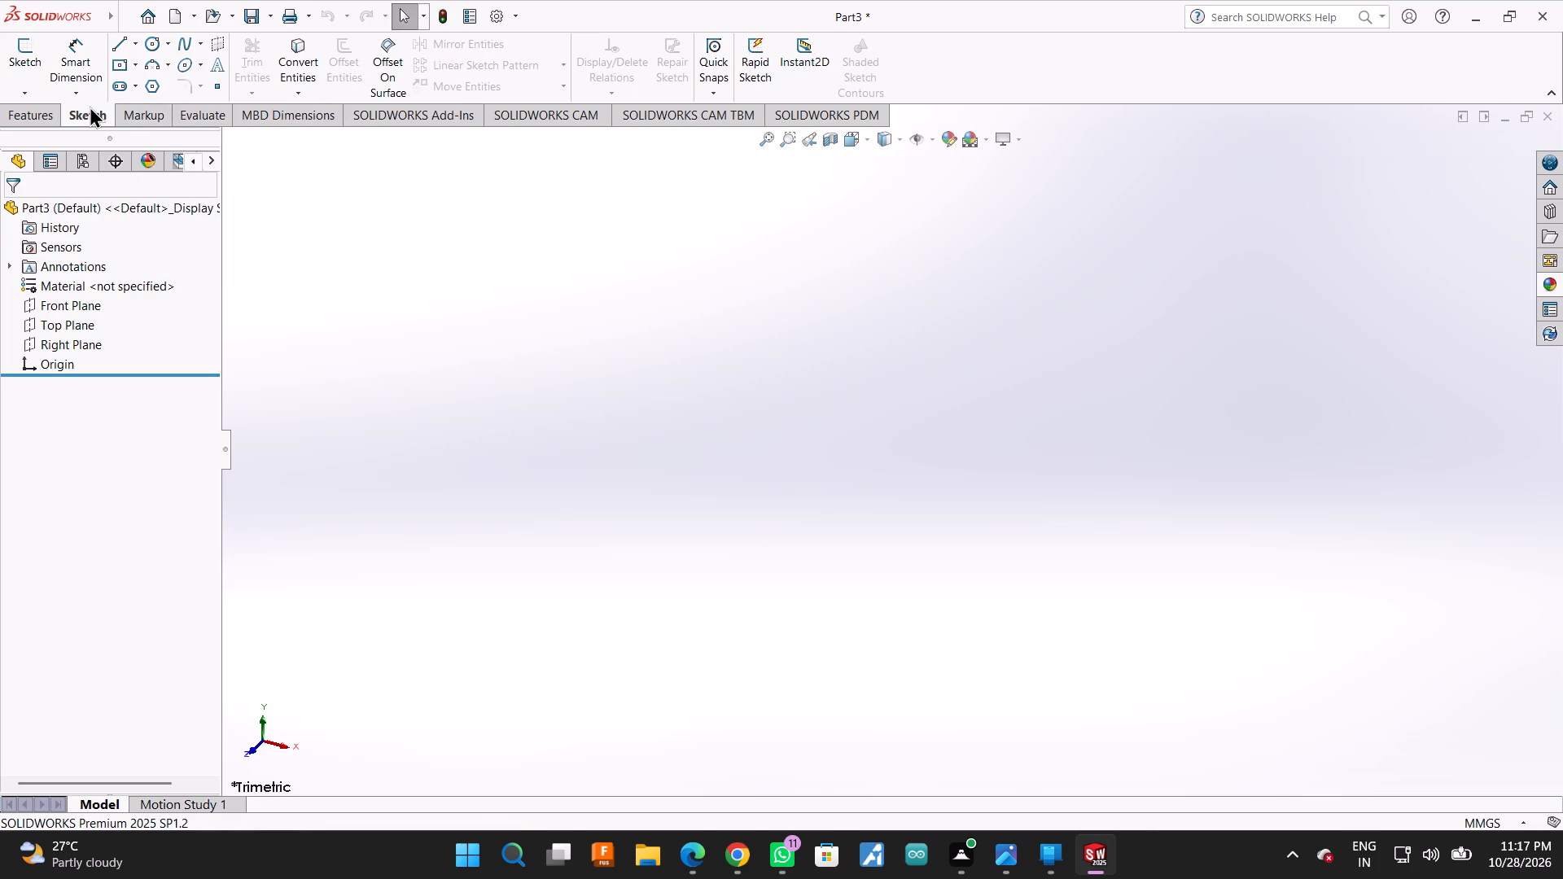
click(103, 113)
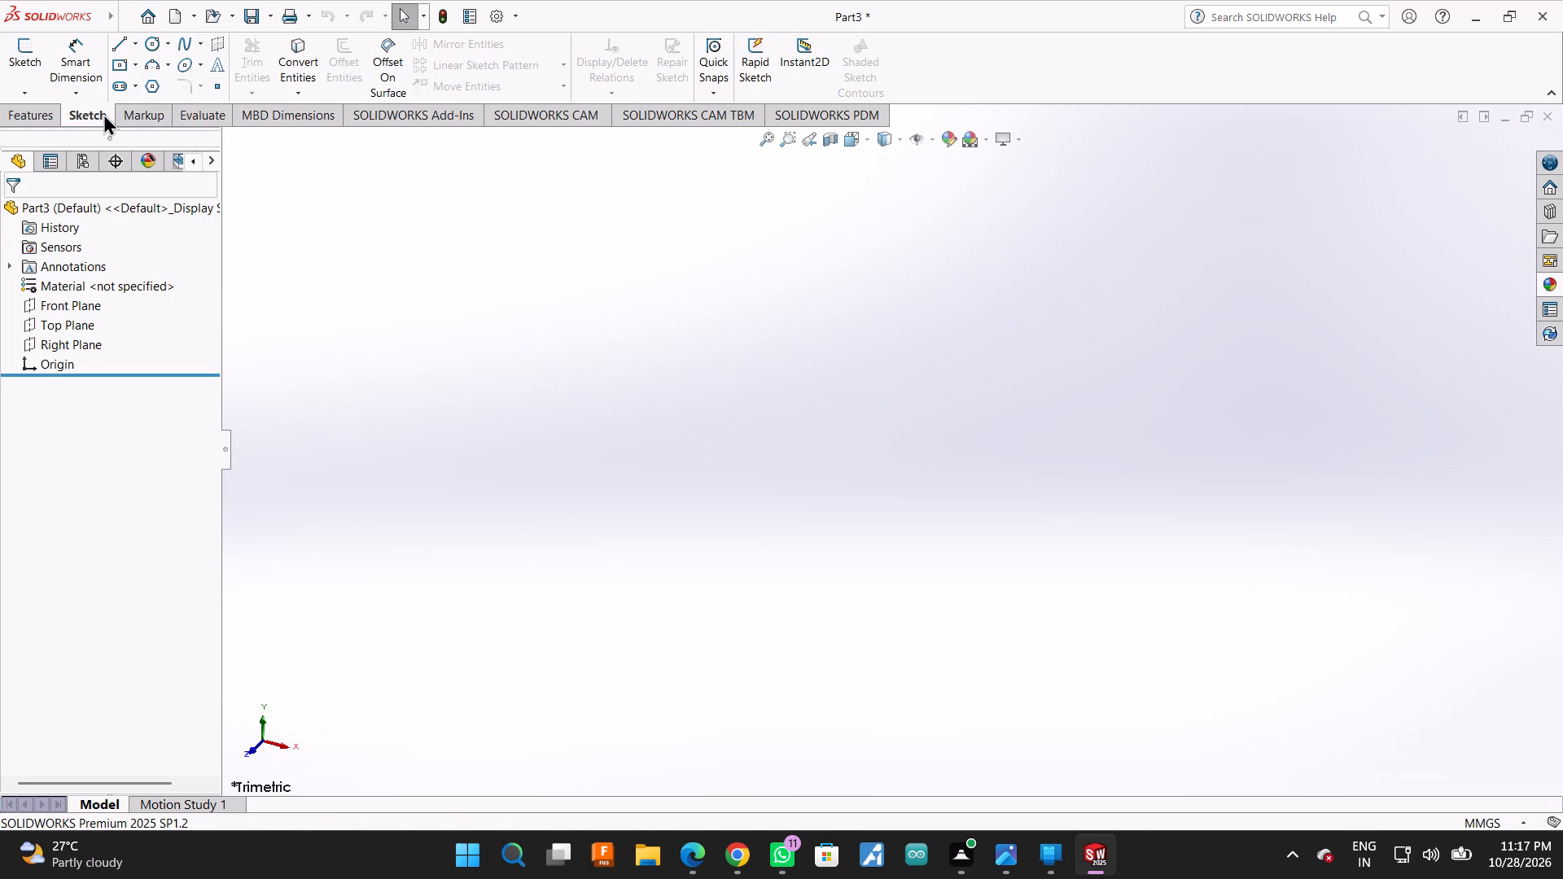
click(103, 113)
click(116, 51)
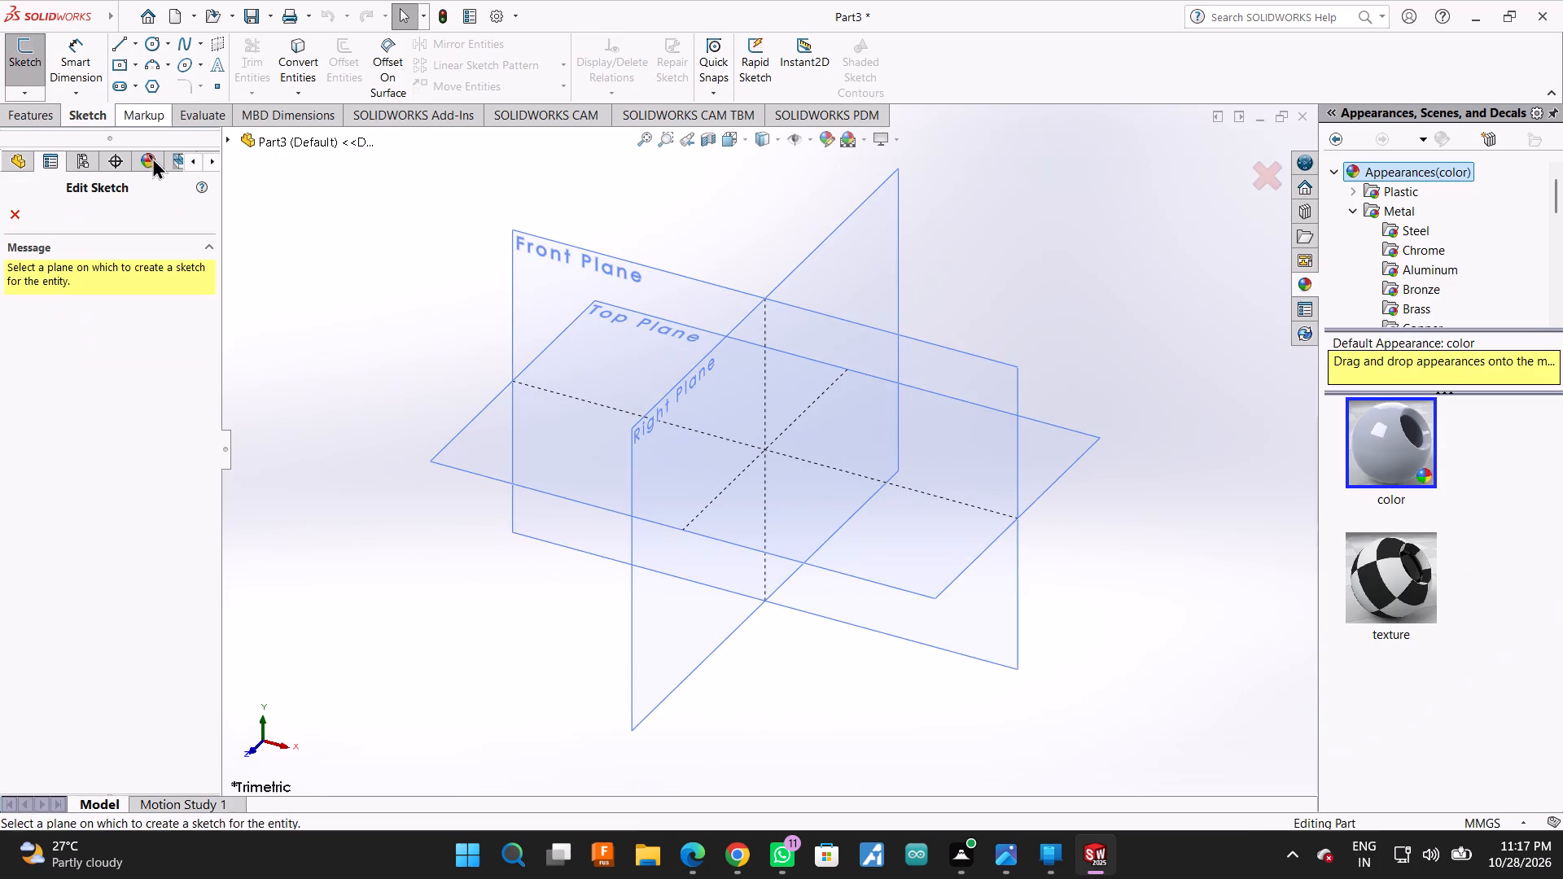
click(545, 335)
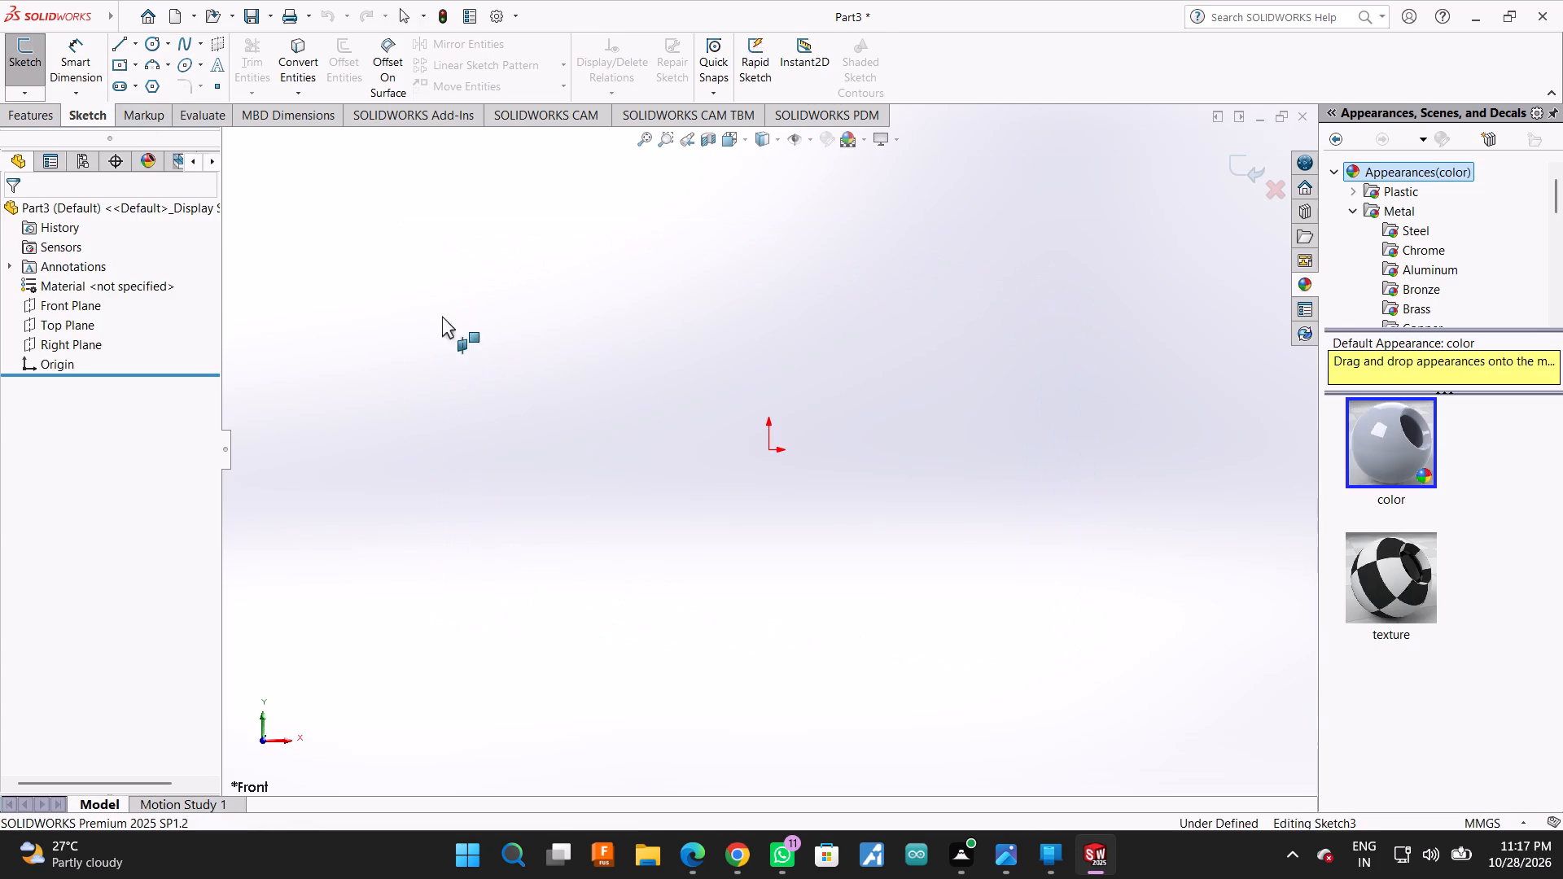
click(134, 44)
click(136, 87)
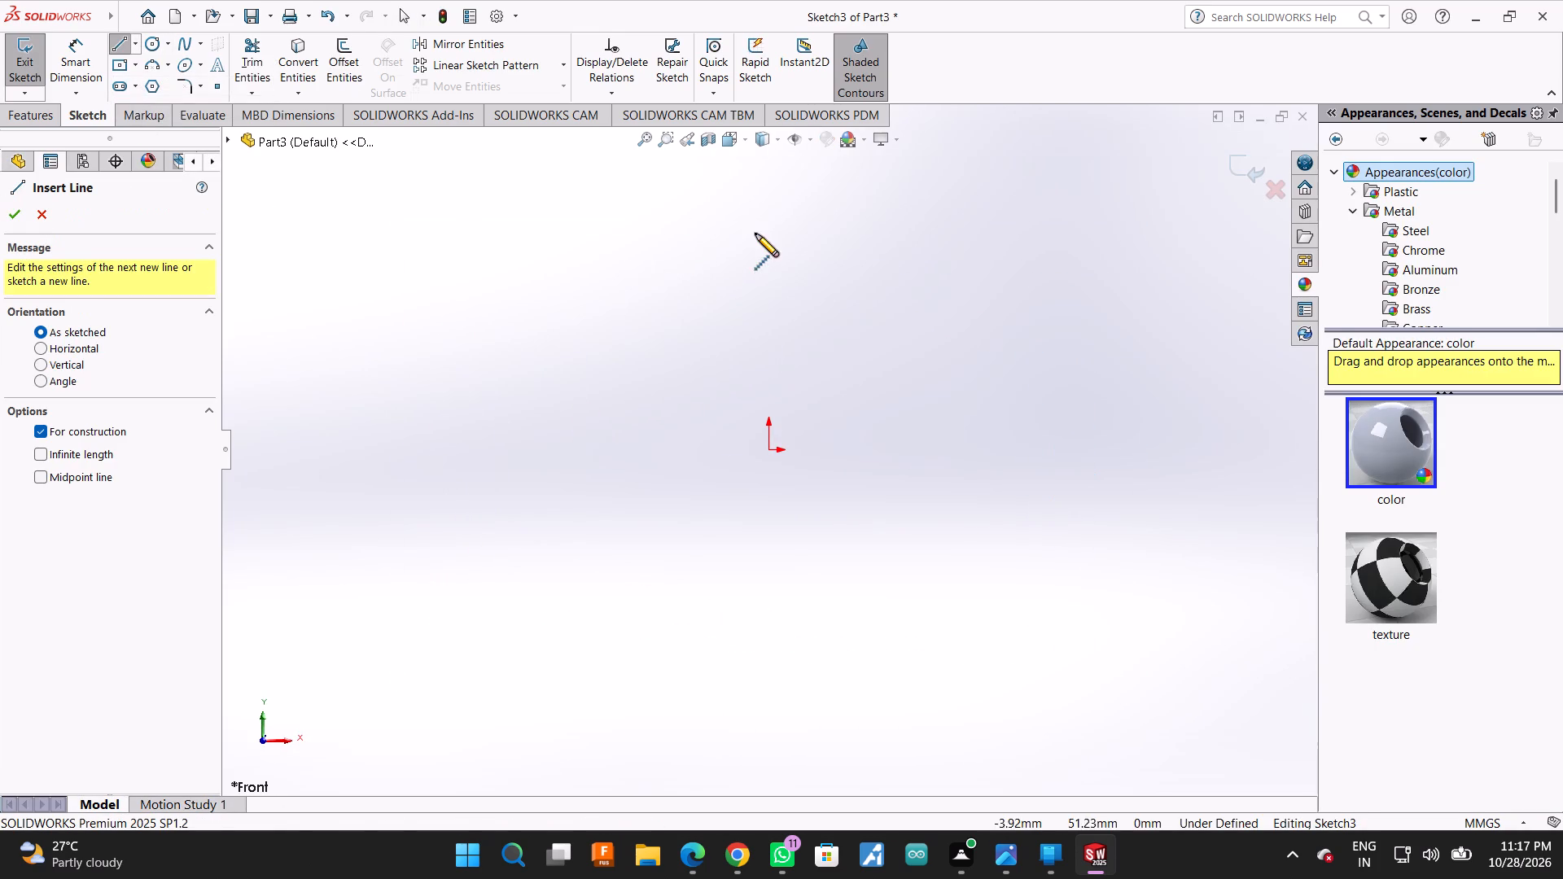
click(770, 154)
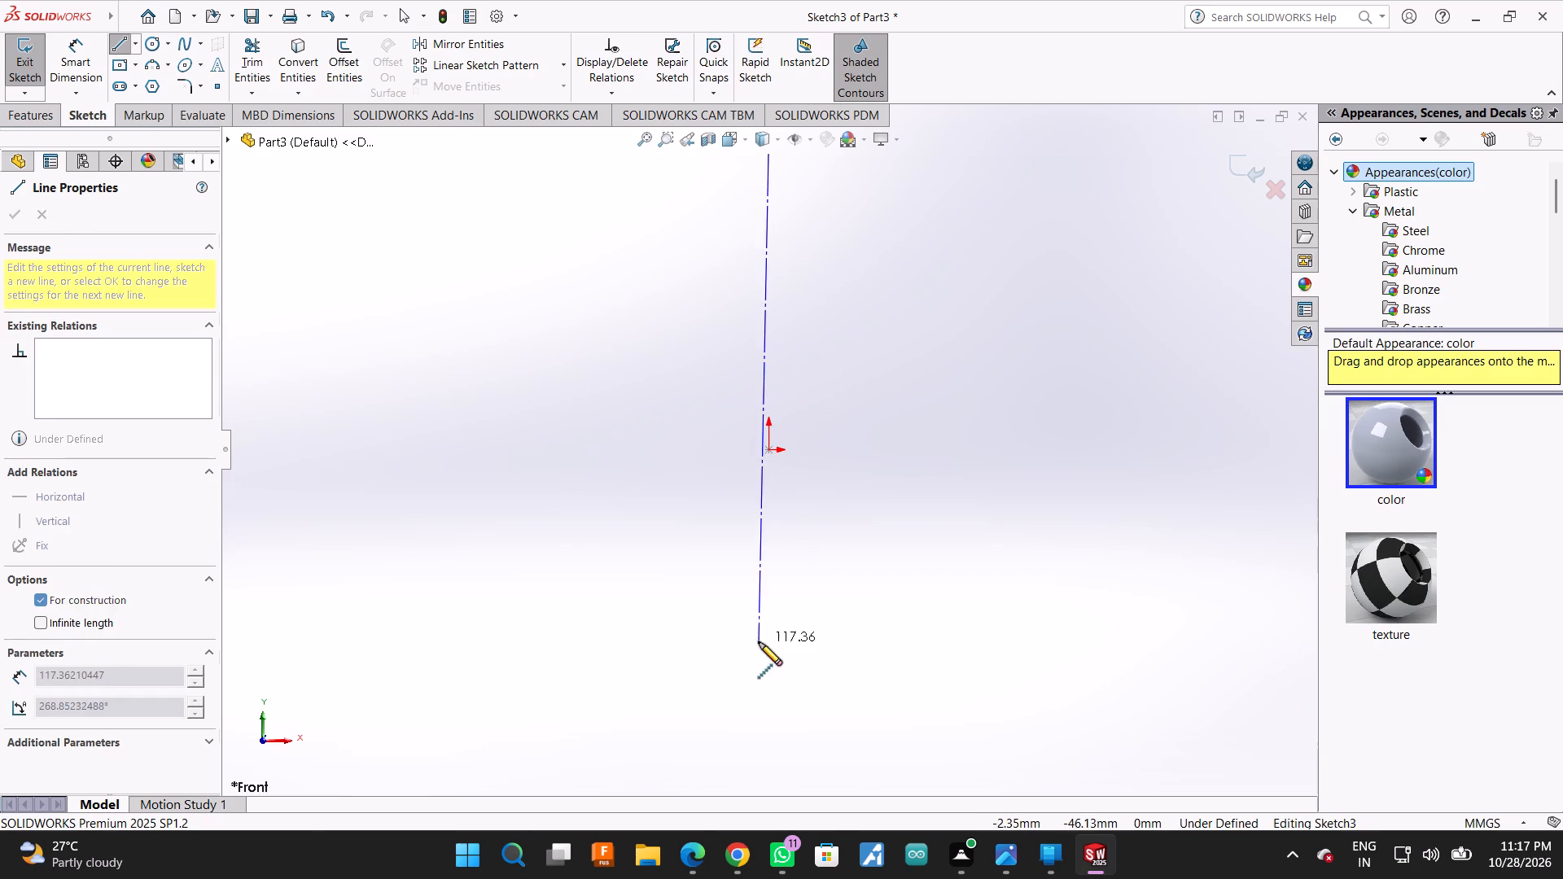
click(769, 764)
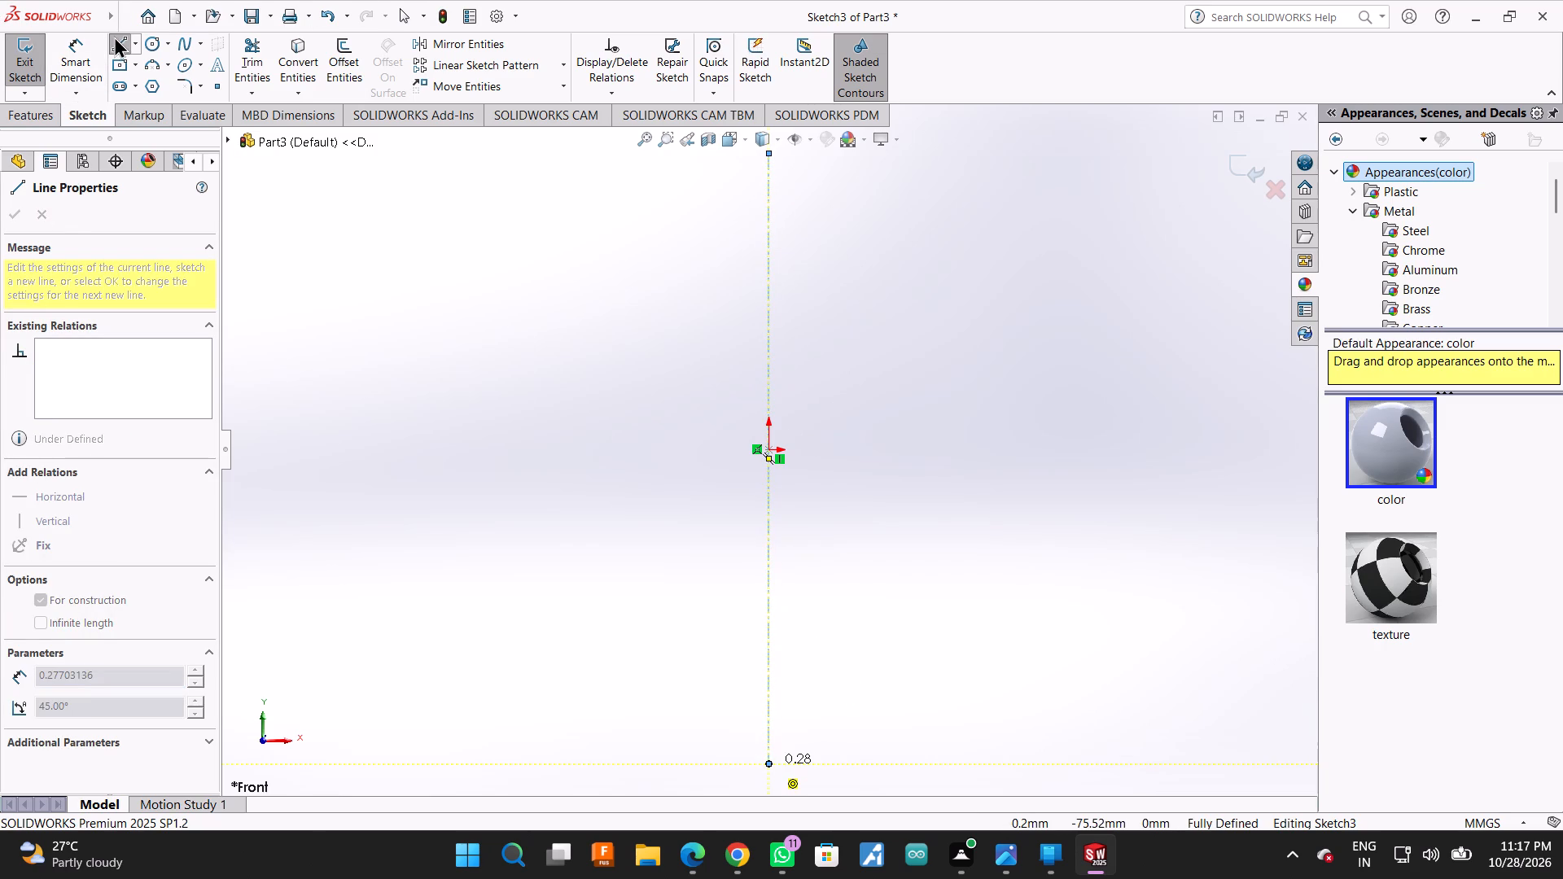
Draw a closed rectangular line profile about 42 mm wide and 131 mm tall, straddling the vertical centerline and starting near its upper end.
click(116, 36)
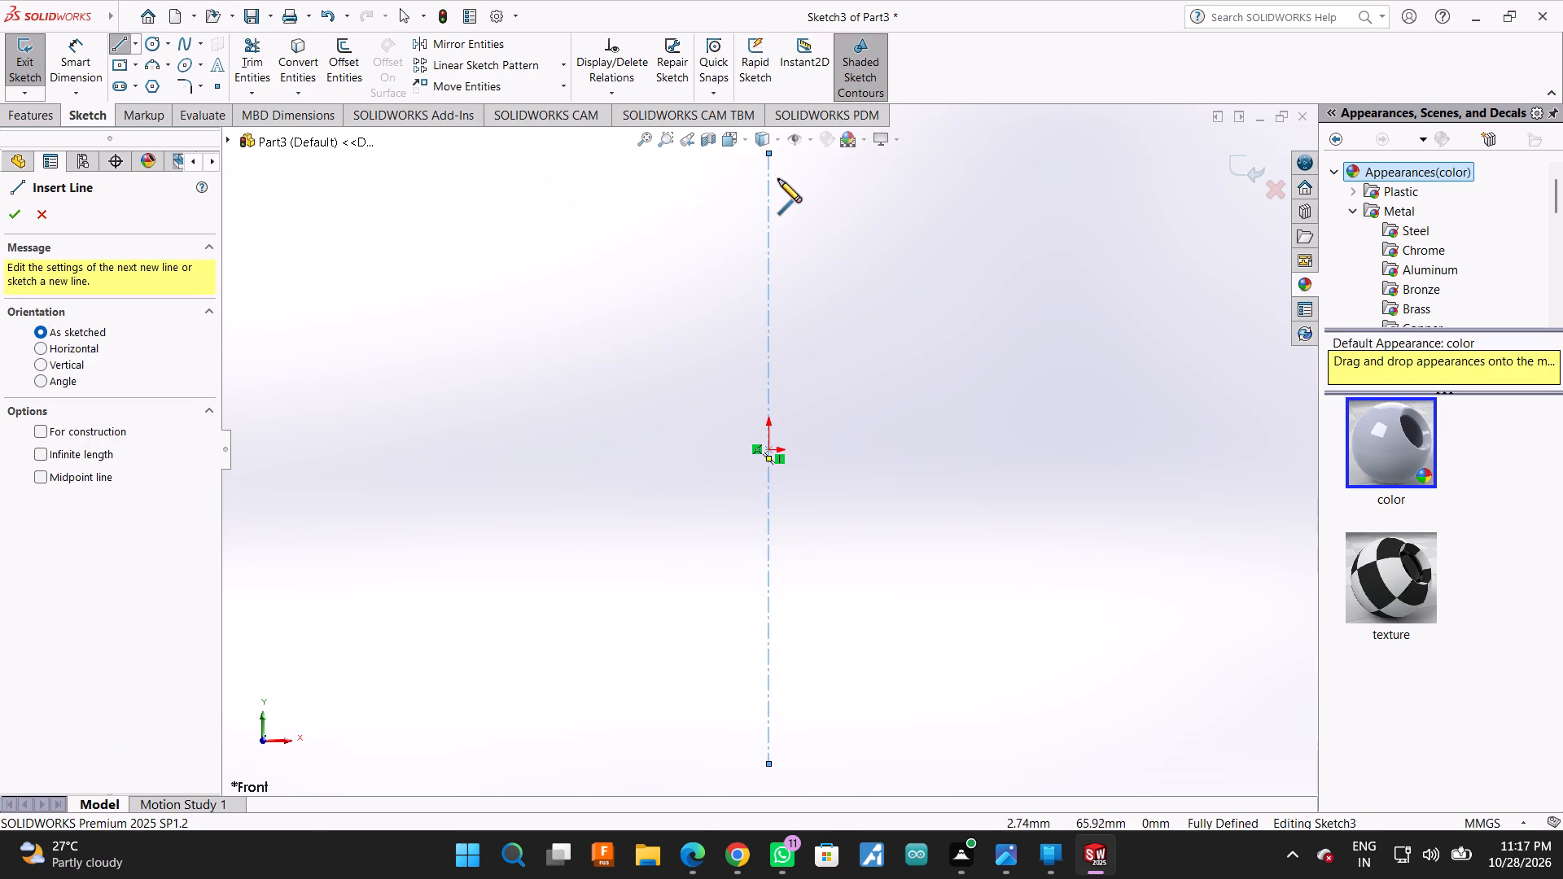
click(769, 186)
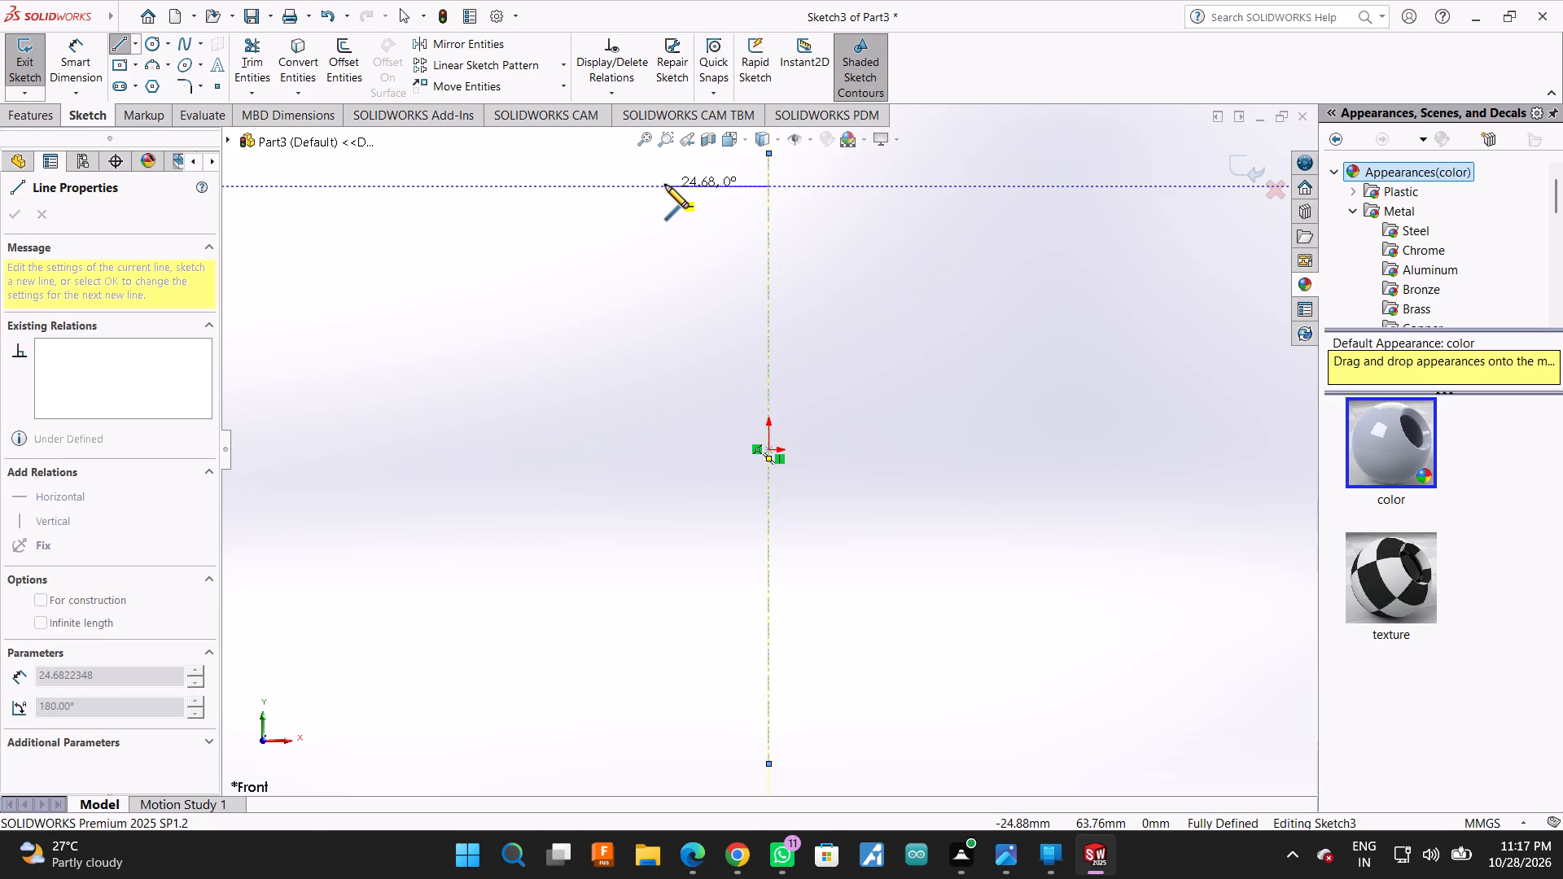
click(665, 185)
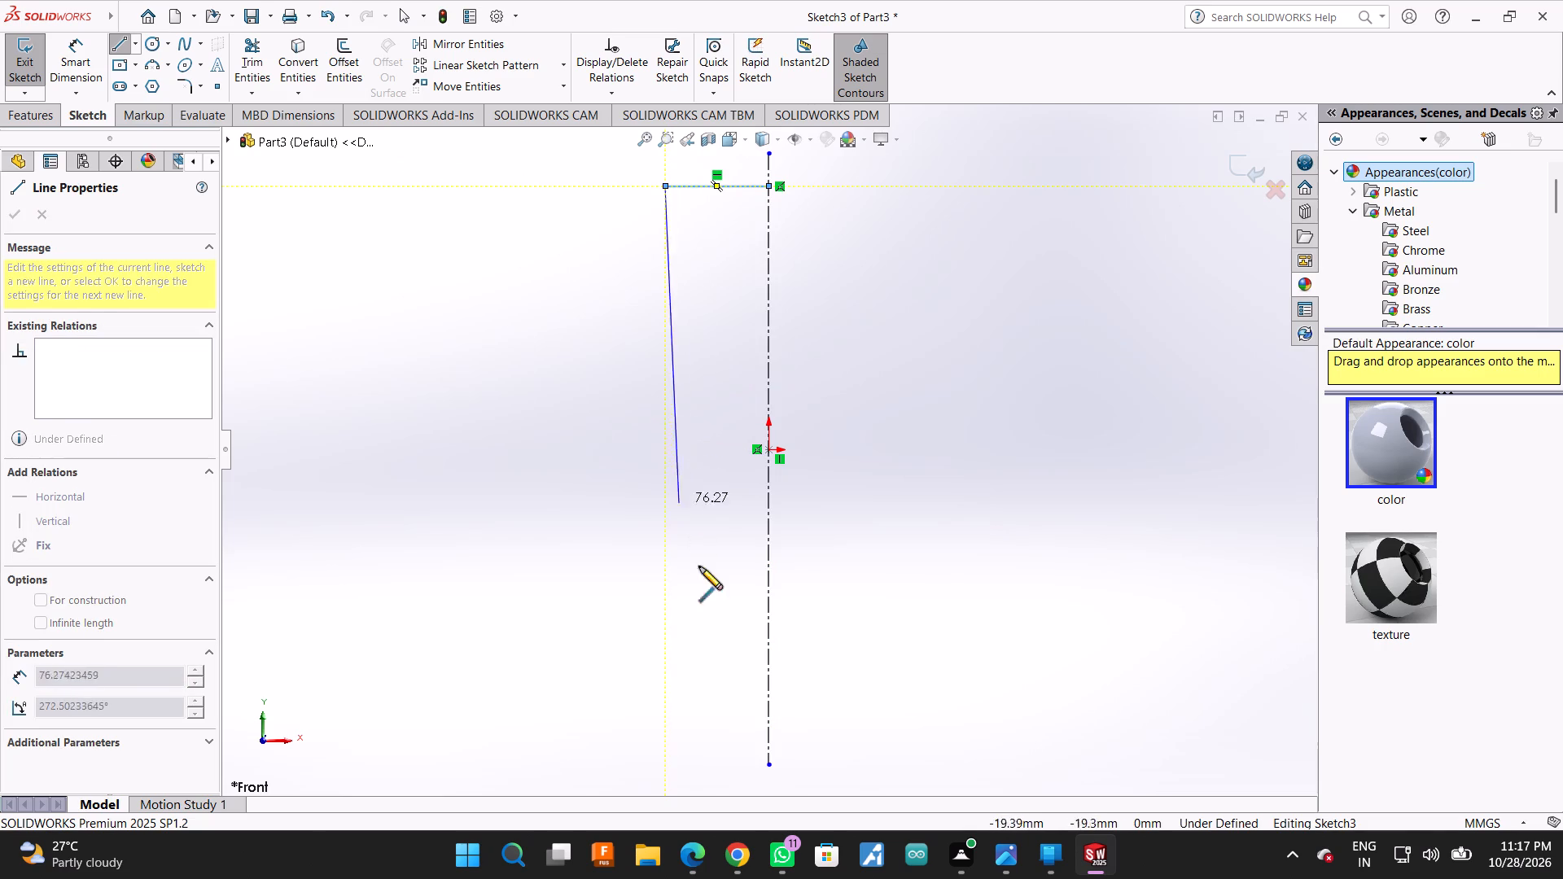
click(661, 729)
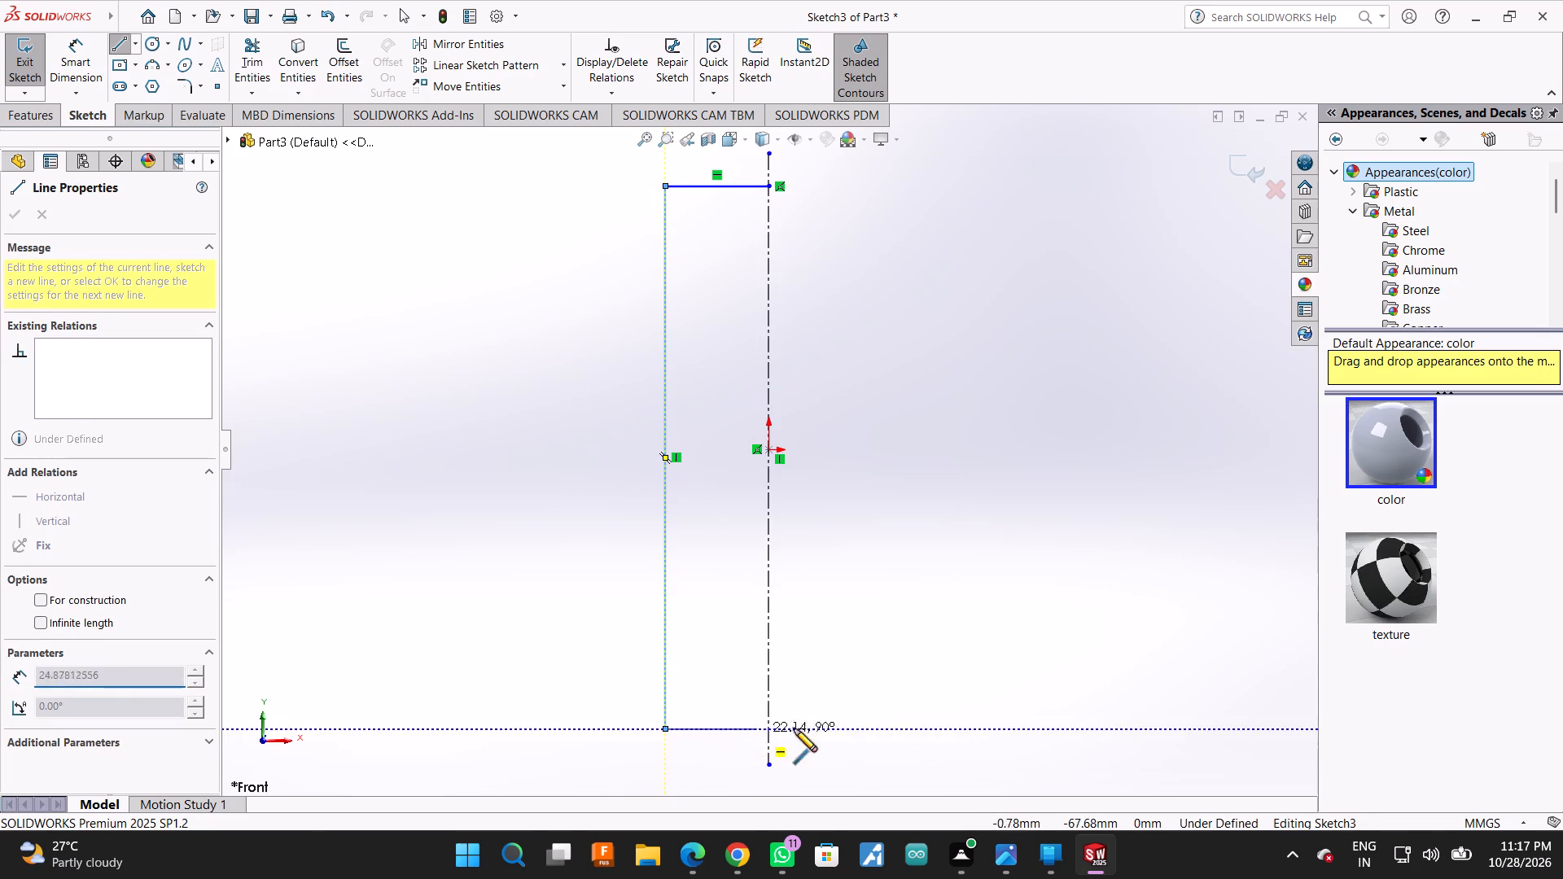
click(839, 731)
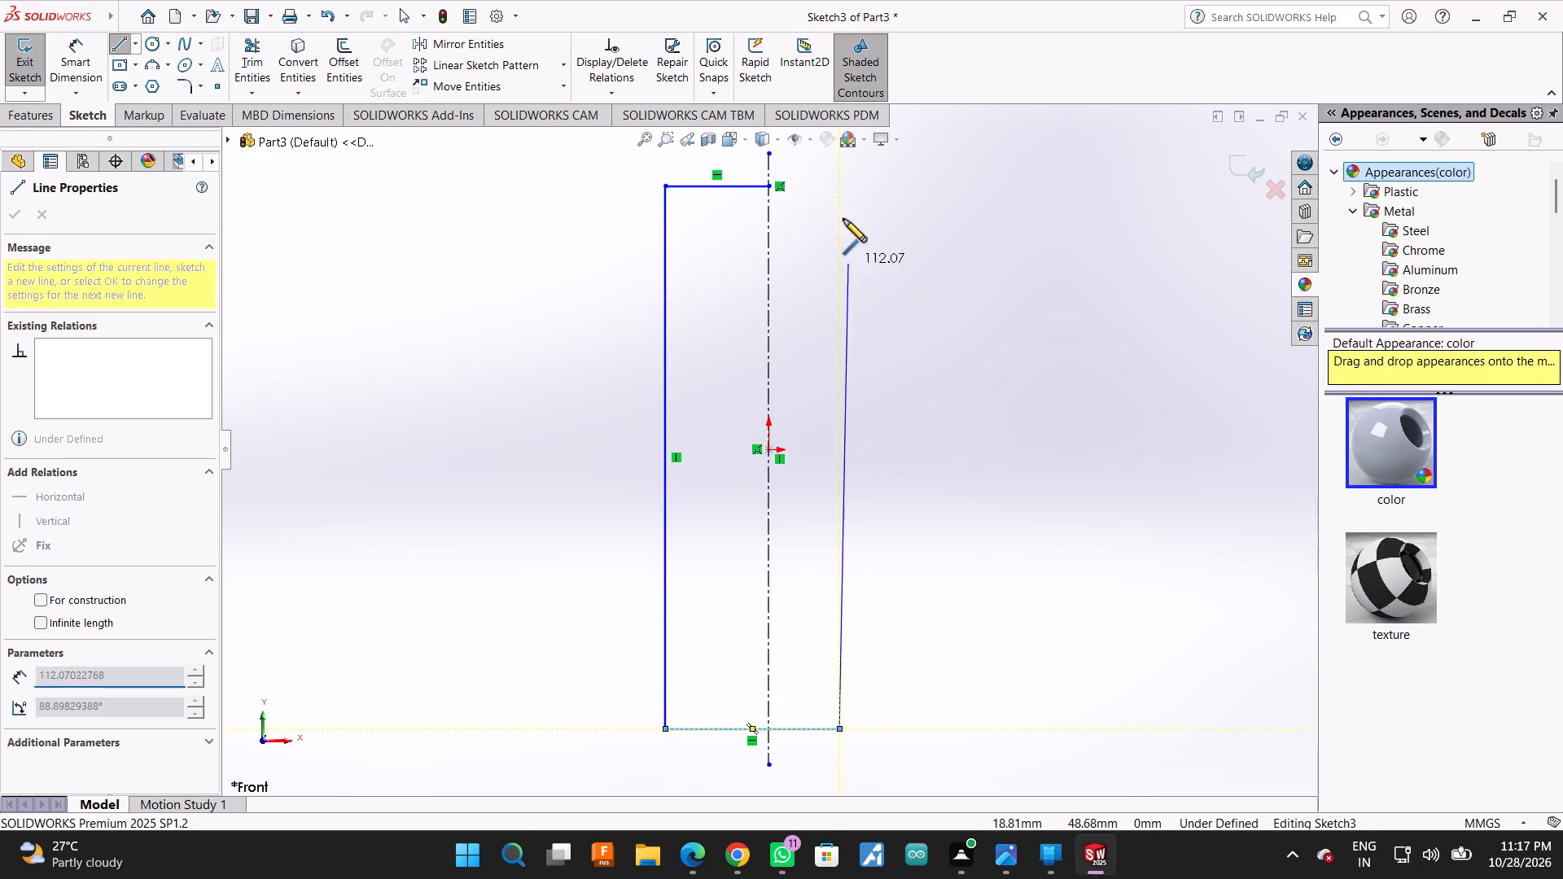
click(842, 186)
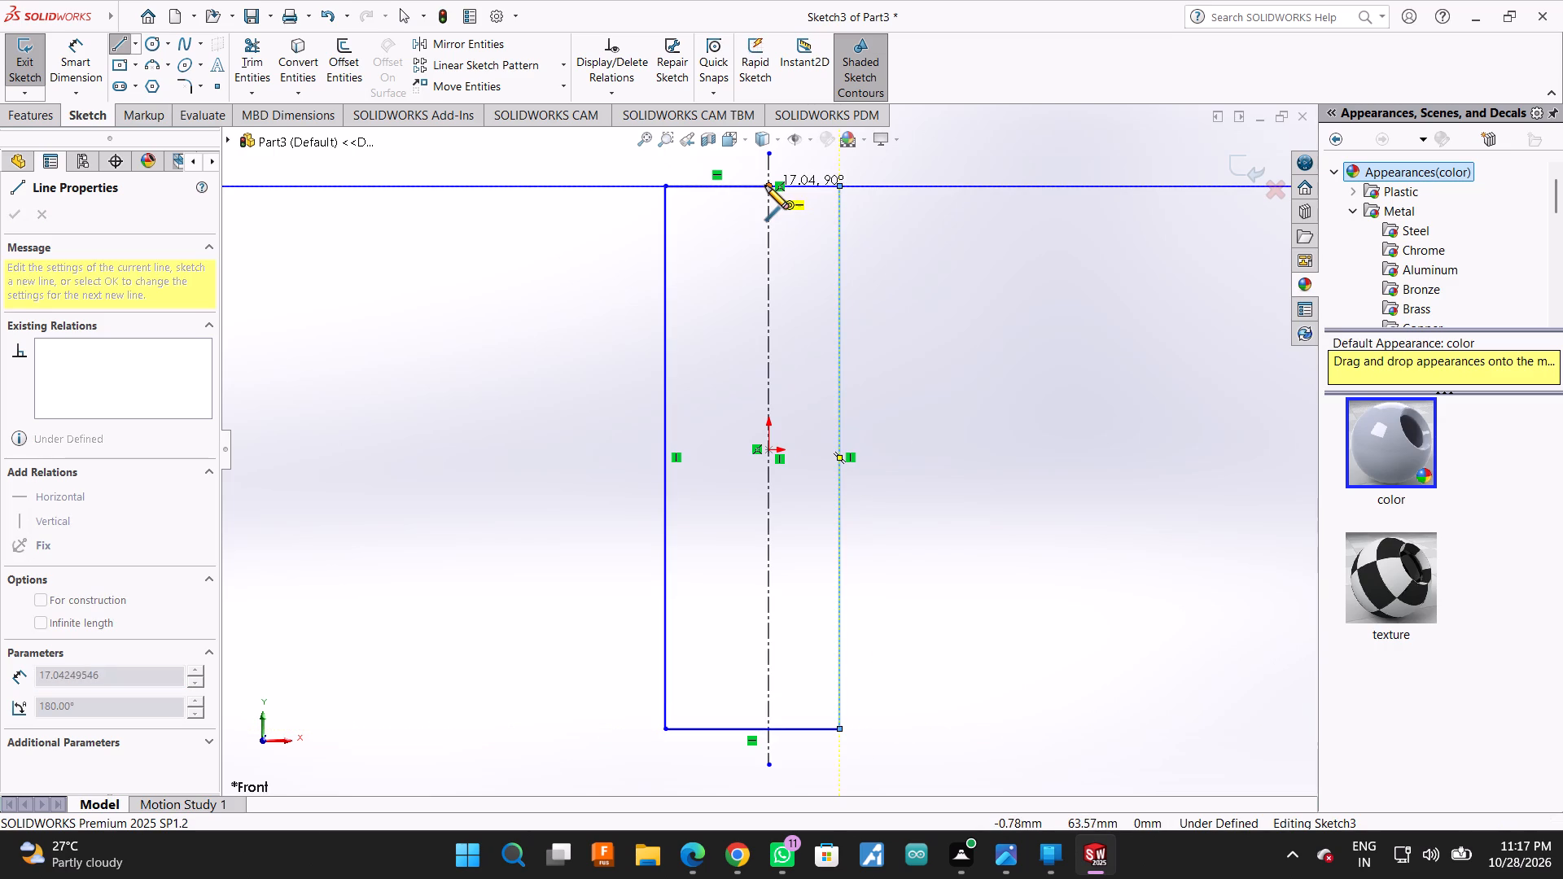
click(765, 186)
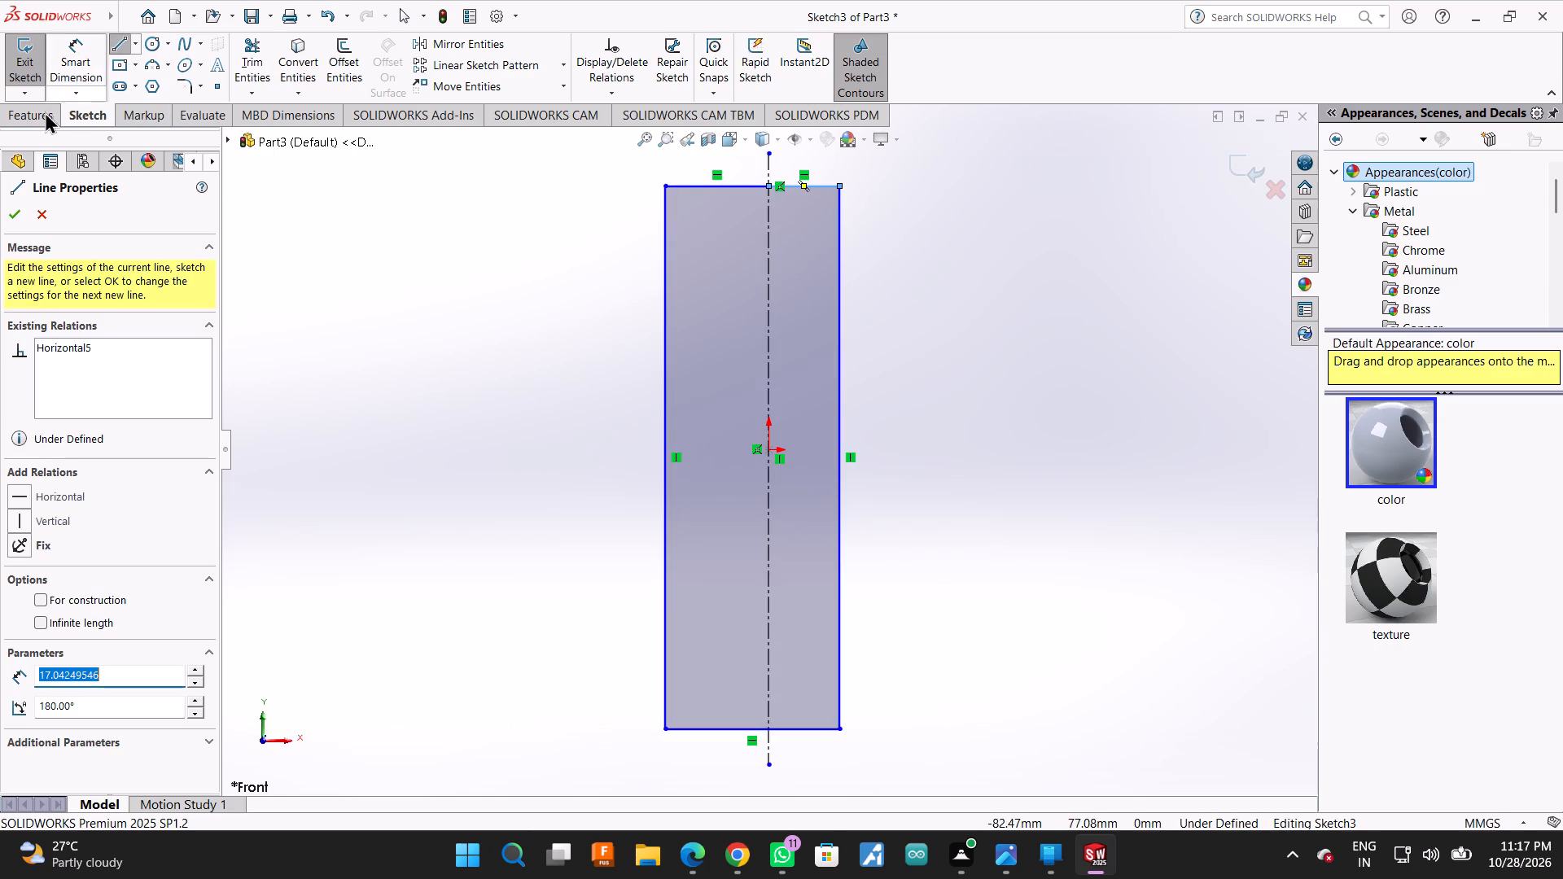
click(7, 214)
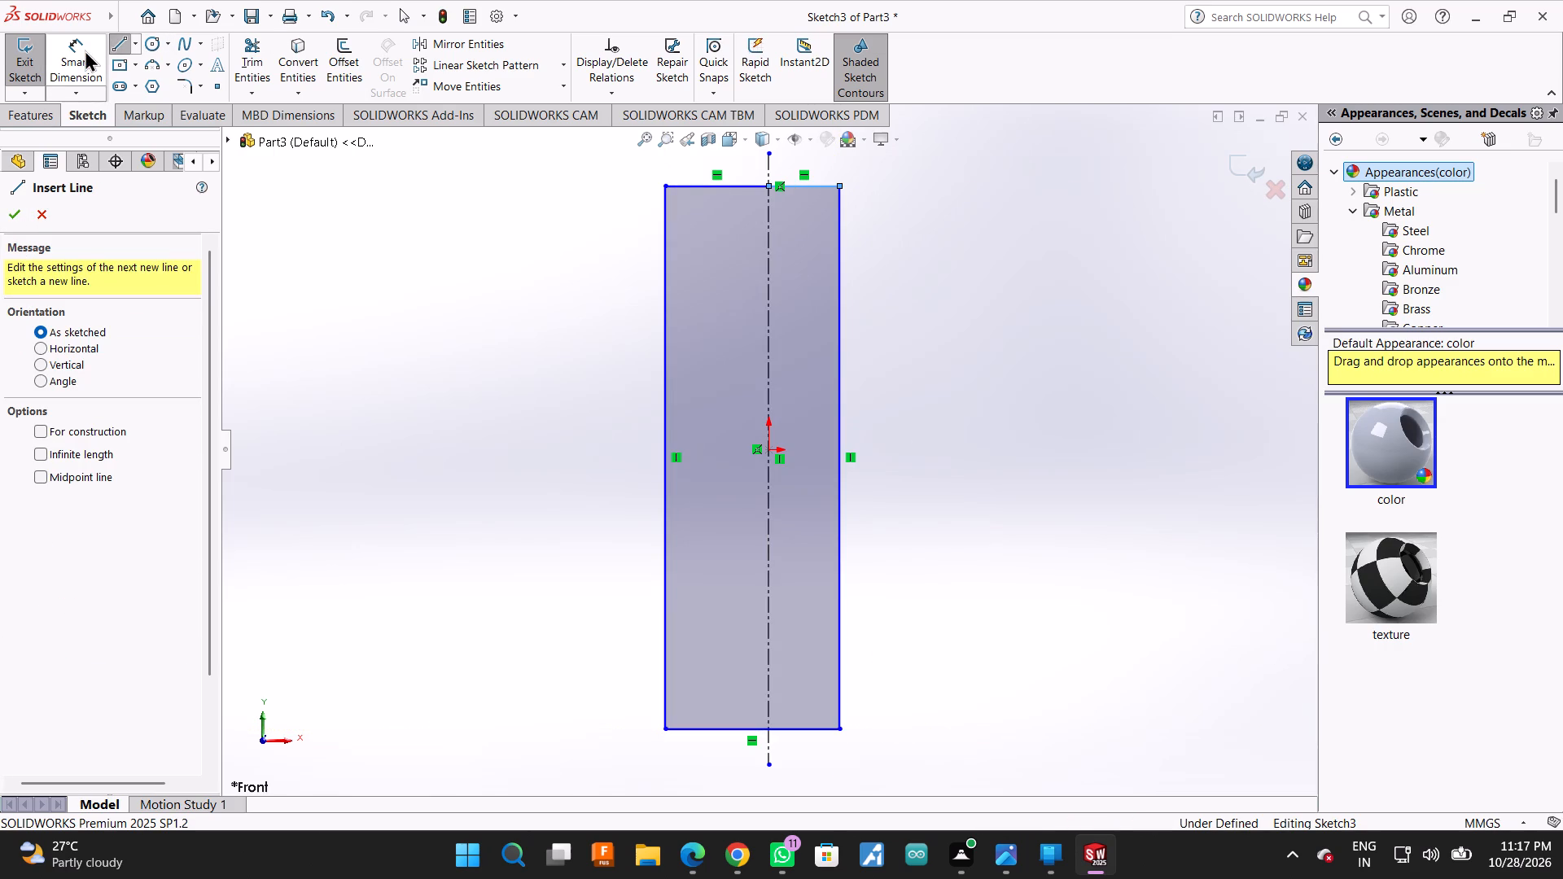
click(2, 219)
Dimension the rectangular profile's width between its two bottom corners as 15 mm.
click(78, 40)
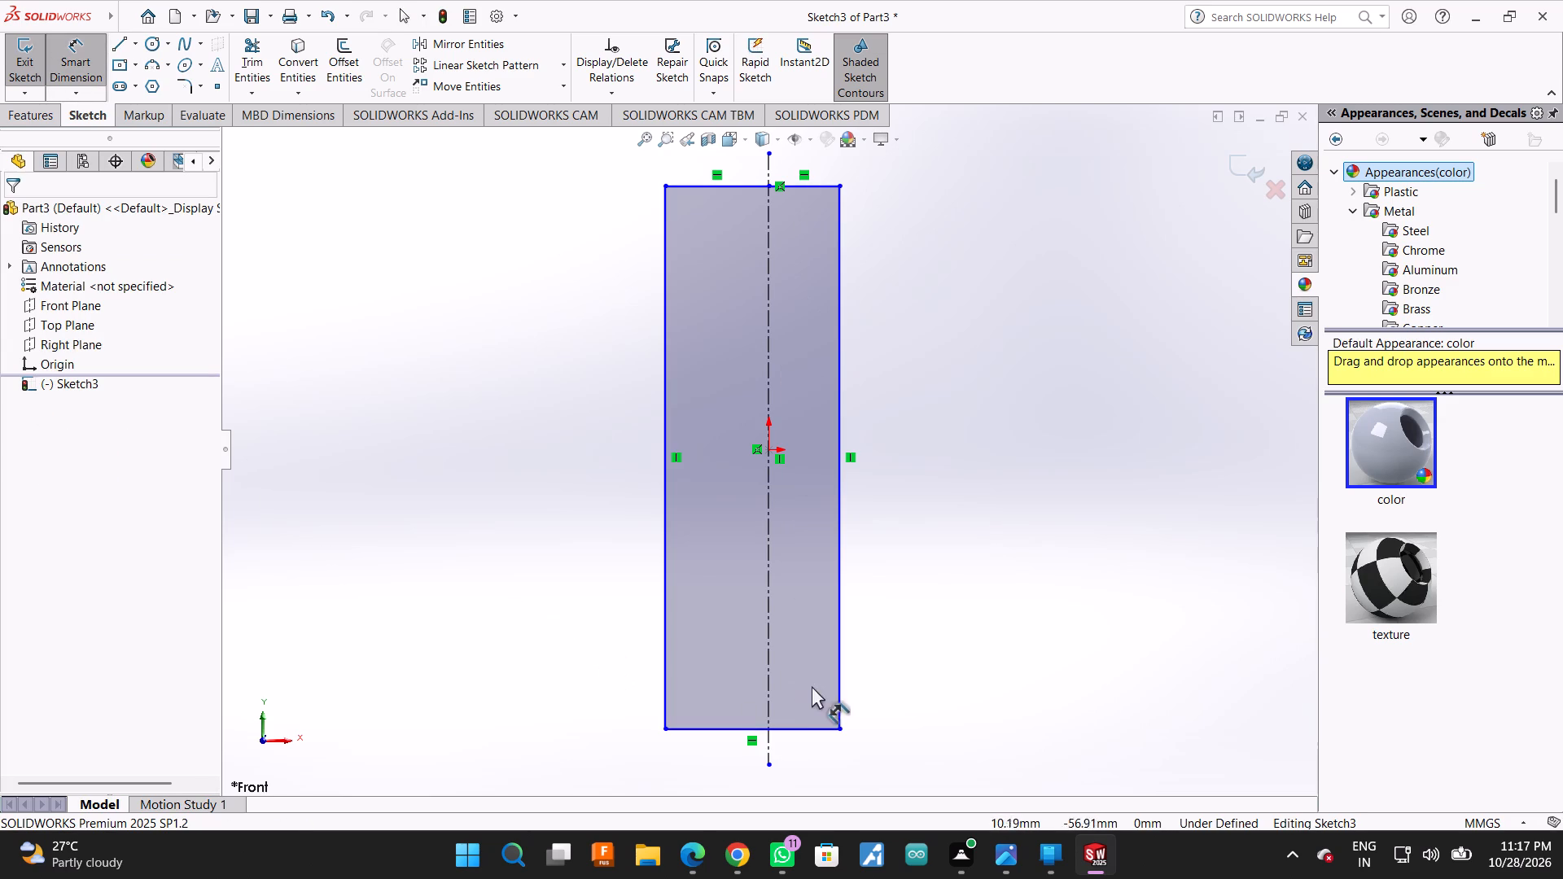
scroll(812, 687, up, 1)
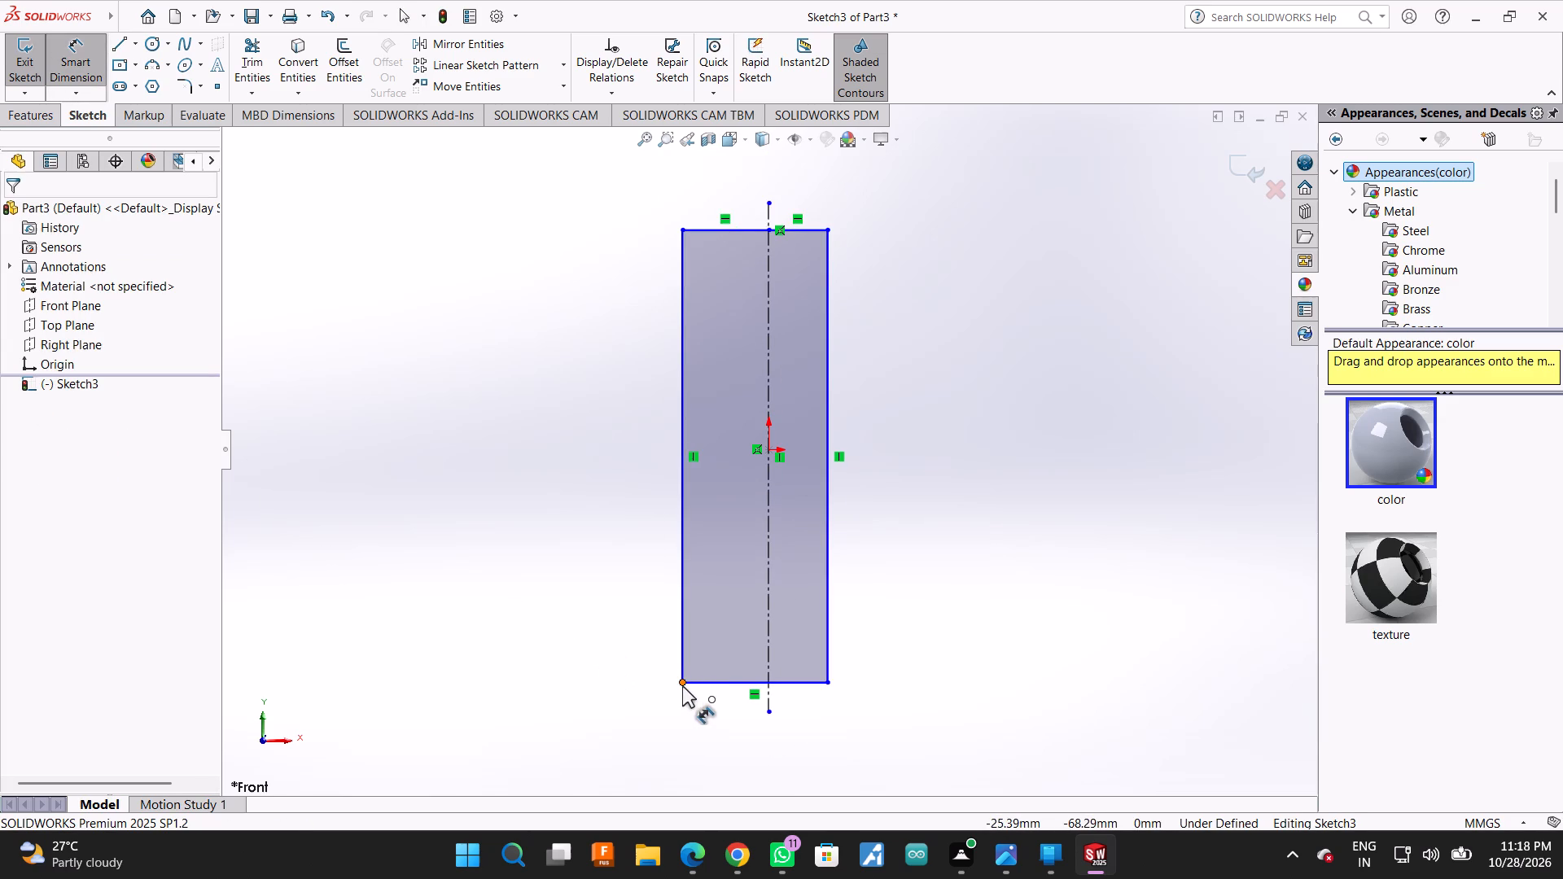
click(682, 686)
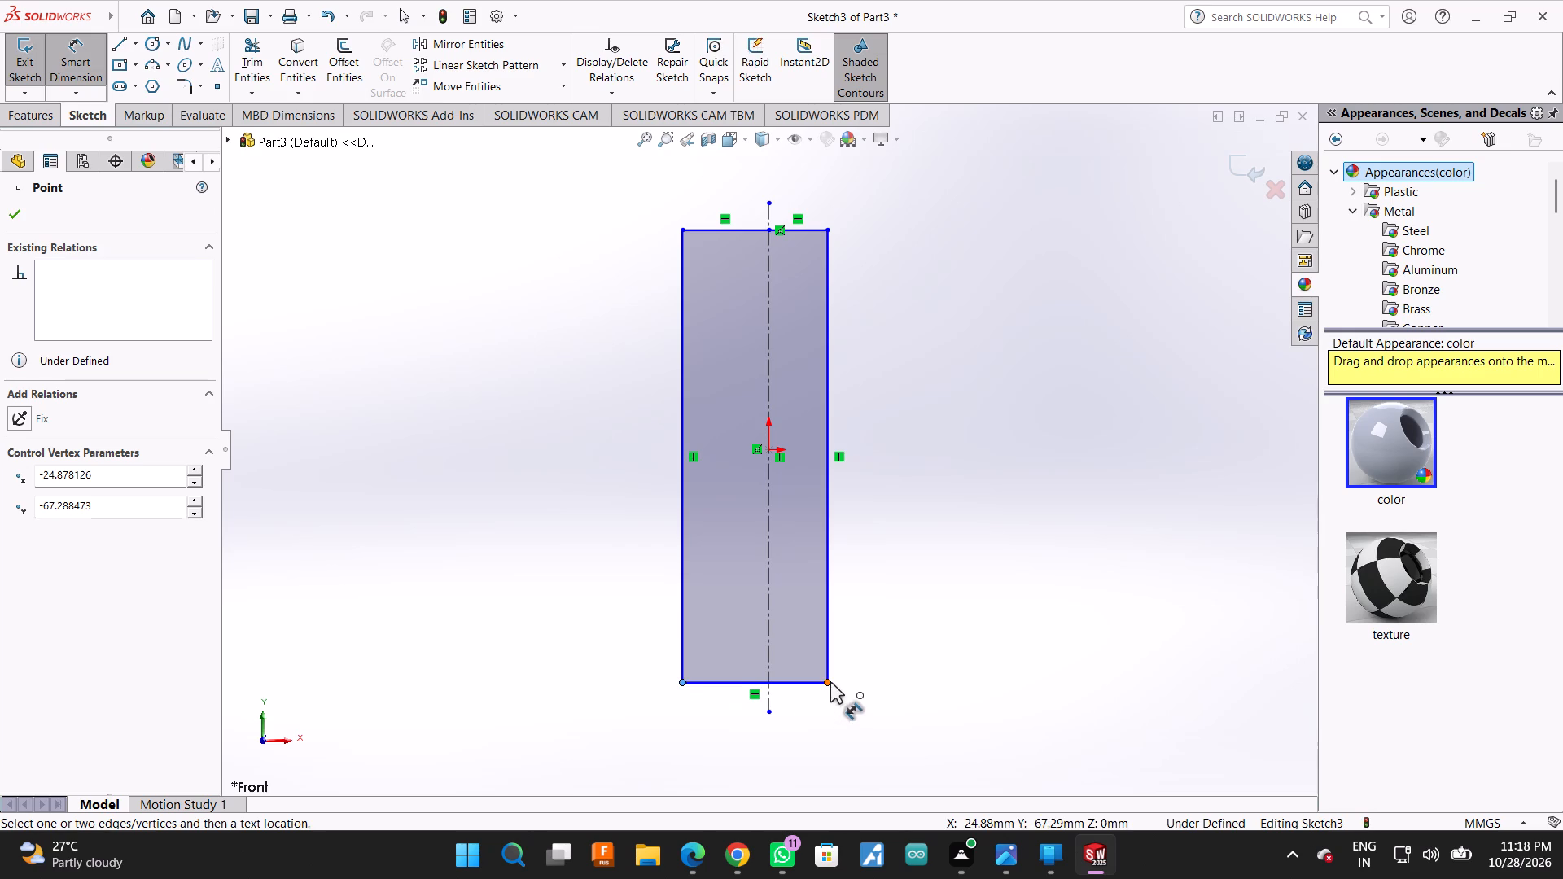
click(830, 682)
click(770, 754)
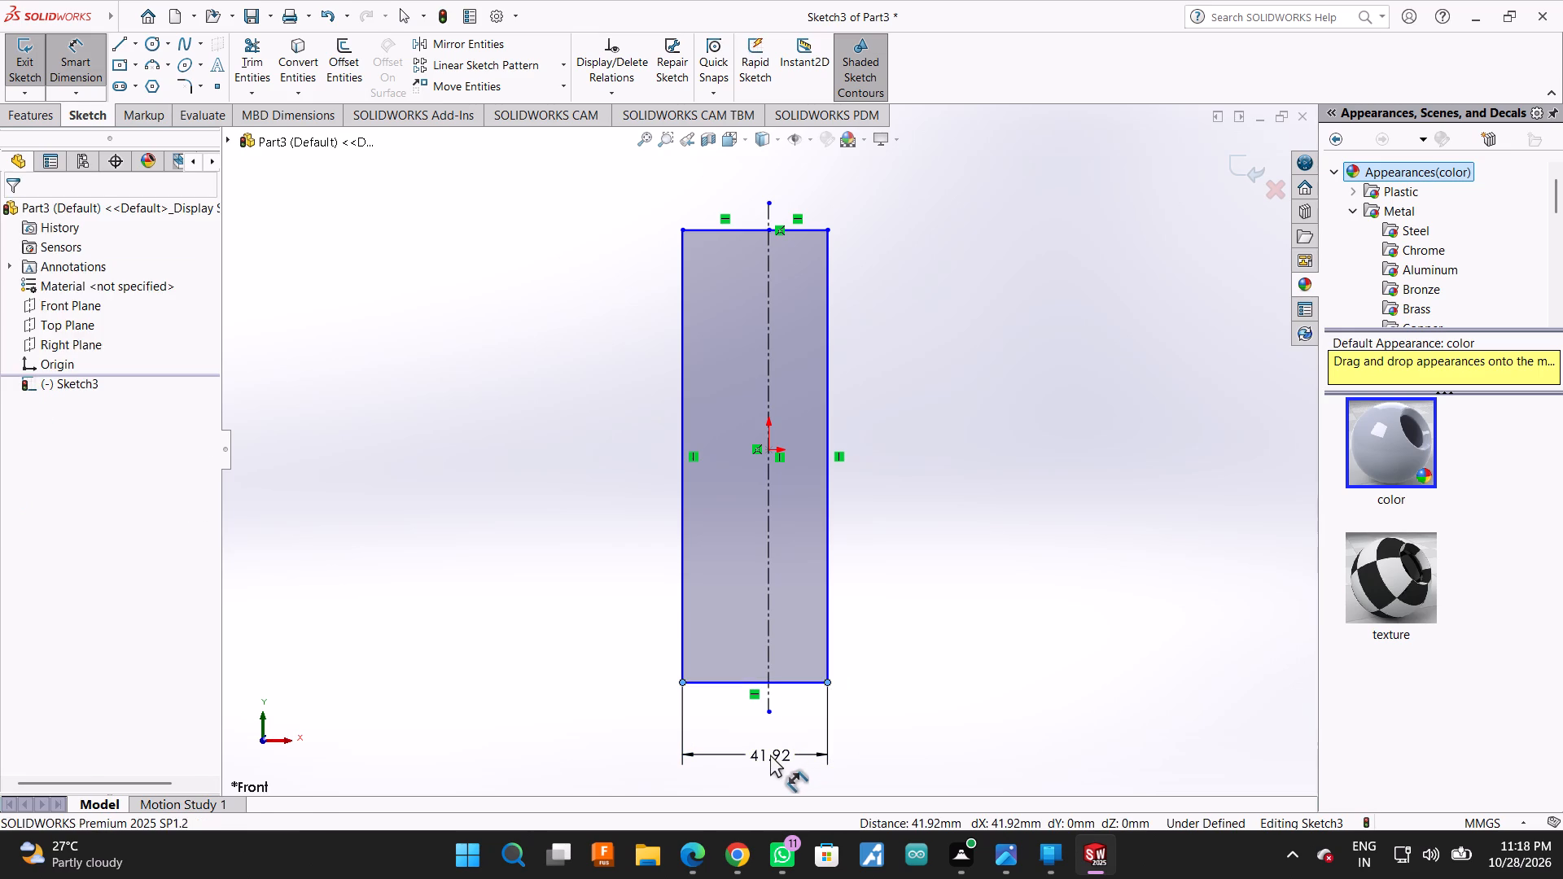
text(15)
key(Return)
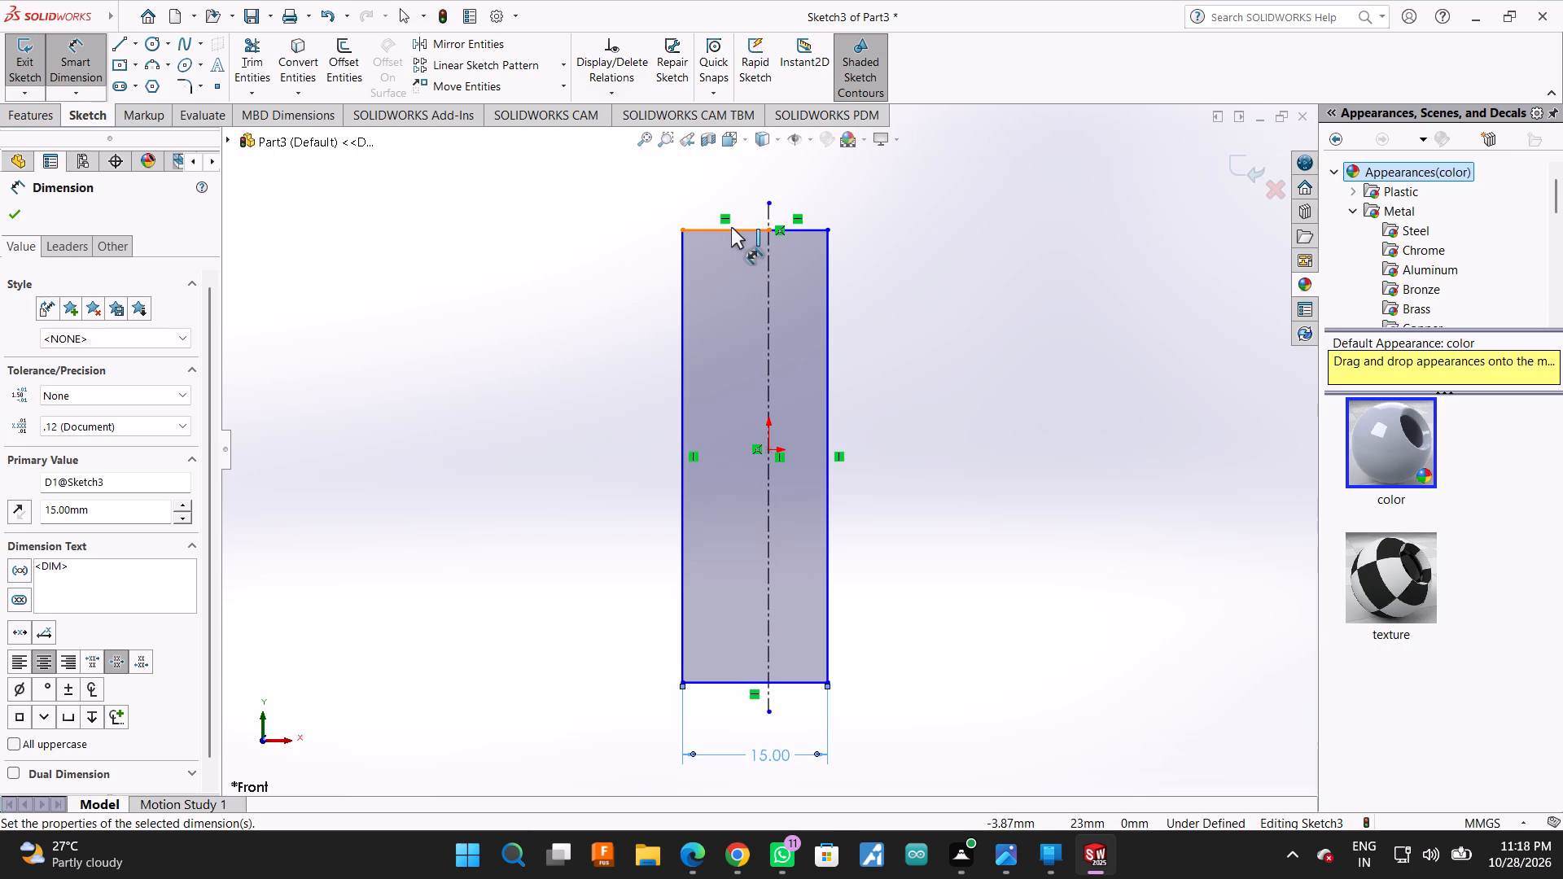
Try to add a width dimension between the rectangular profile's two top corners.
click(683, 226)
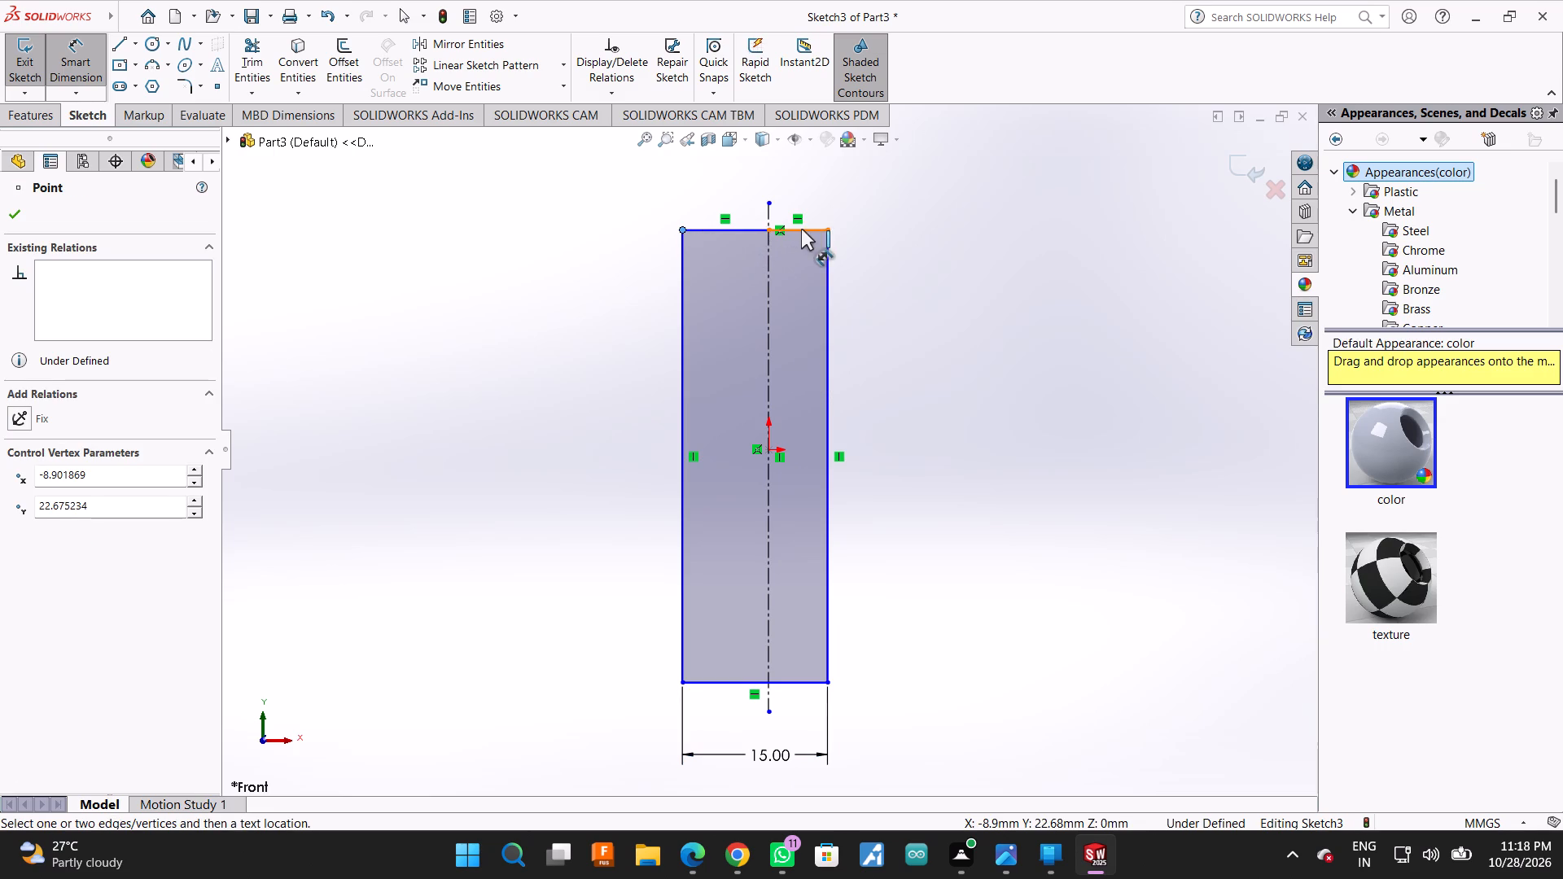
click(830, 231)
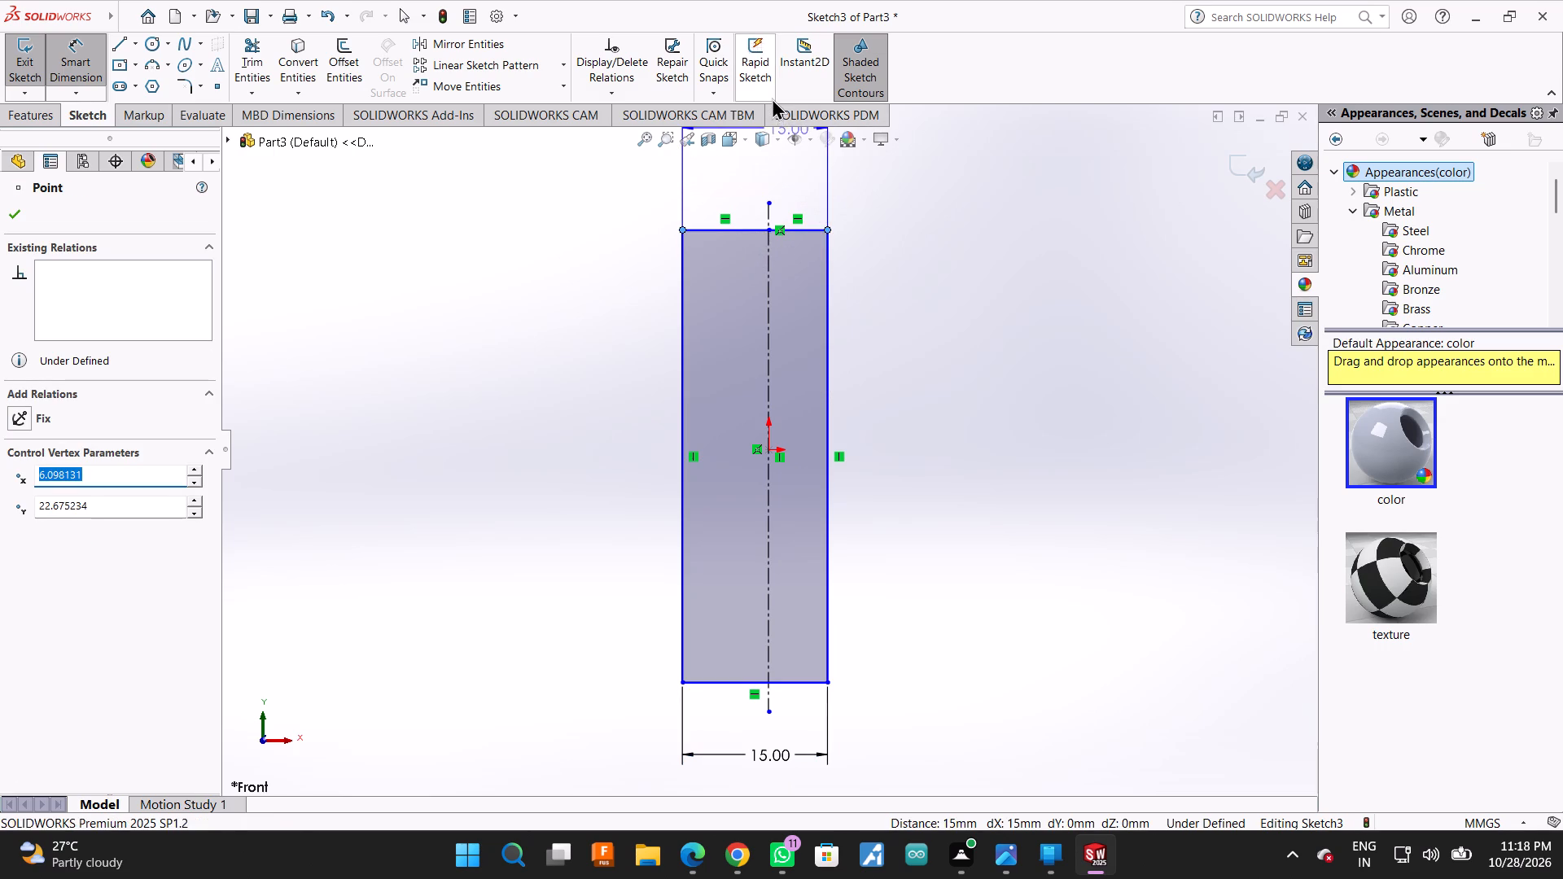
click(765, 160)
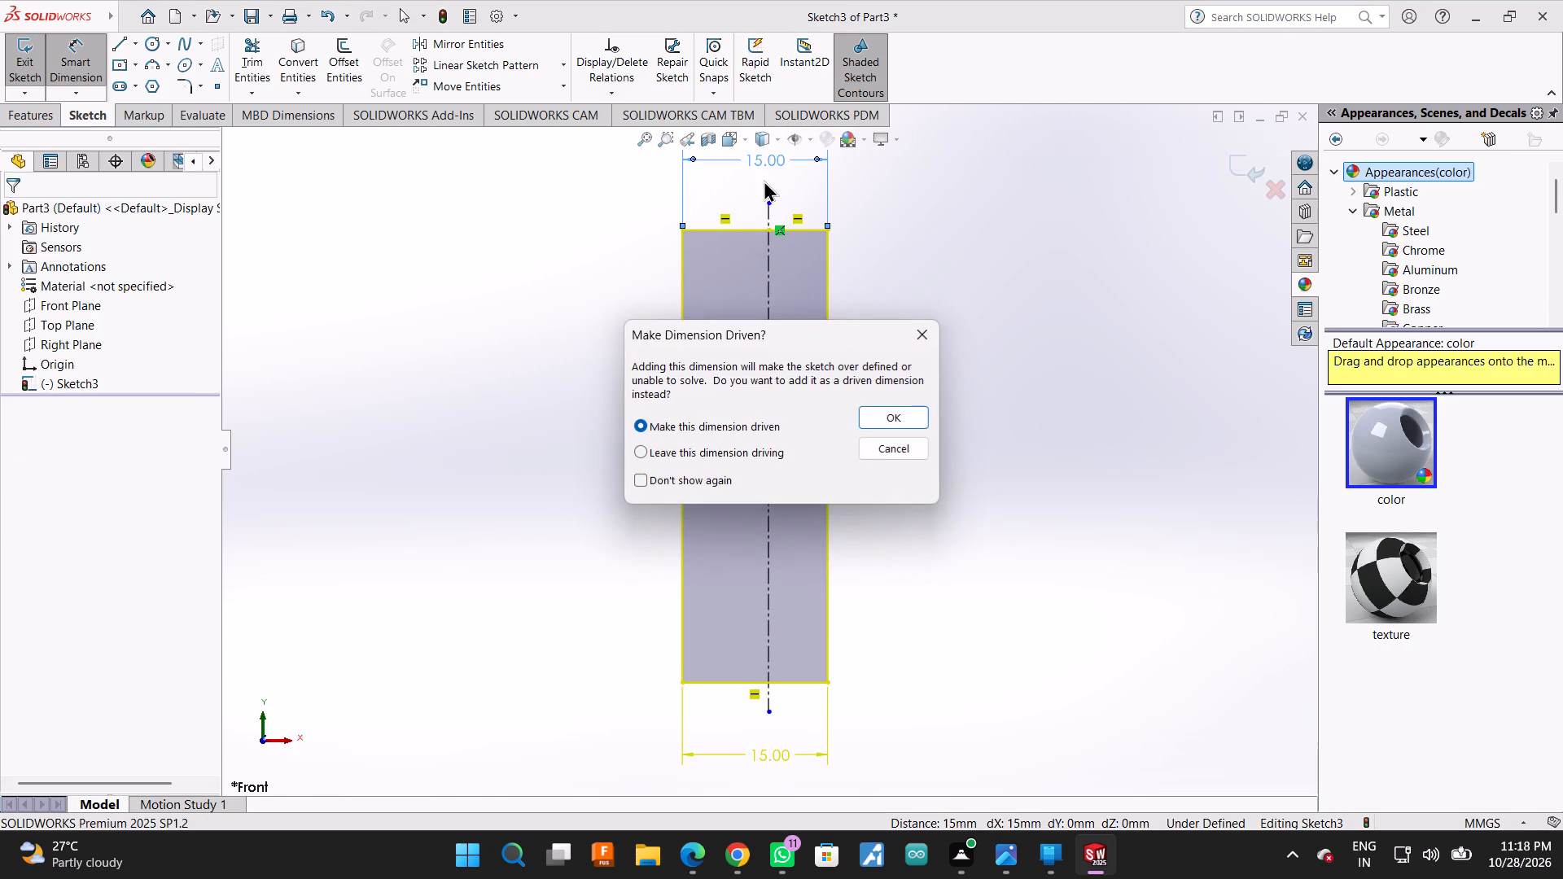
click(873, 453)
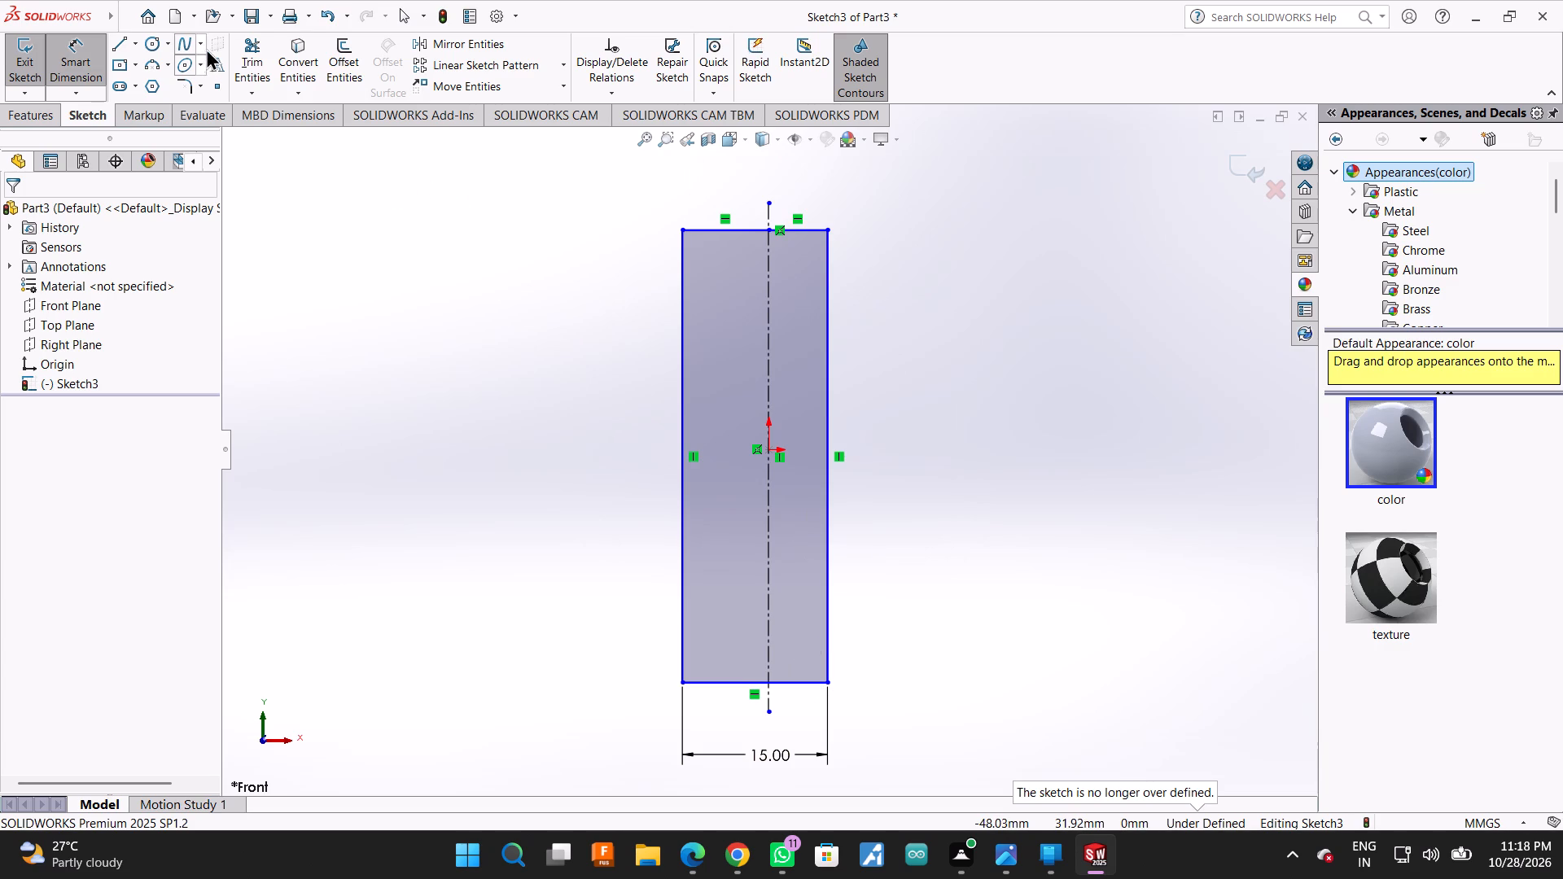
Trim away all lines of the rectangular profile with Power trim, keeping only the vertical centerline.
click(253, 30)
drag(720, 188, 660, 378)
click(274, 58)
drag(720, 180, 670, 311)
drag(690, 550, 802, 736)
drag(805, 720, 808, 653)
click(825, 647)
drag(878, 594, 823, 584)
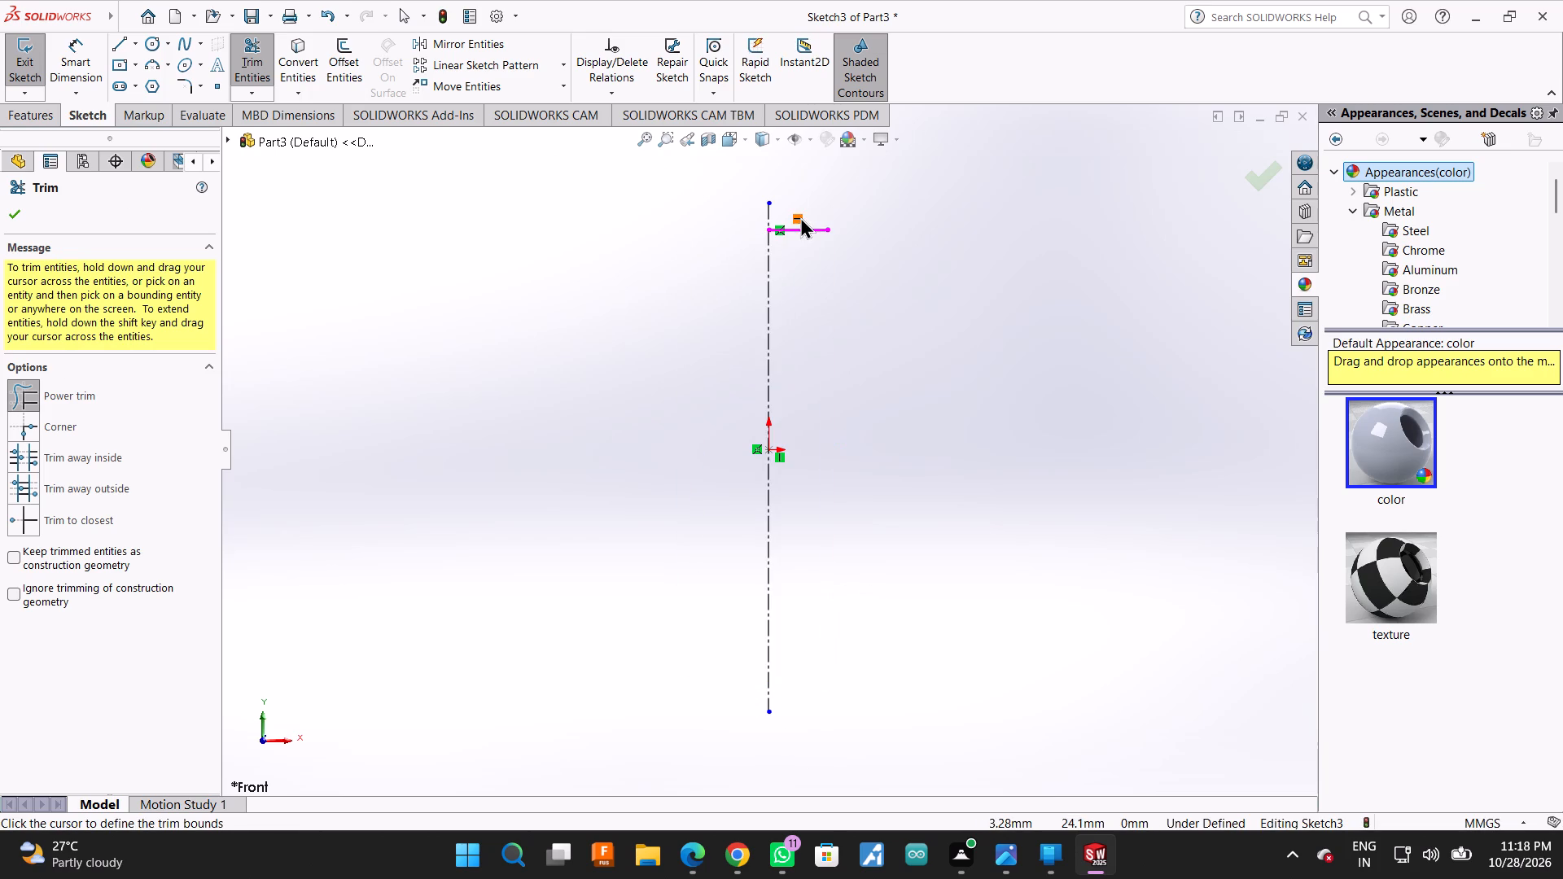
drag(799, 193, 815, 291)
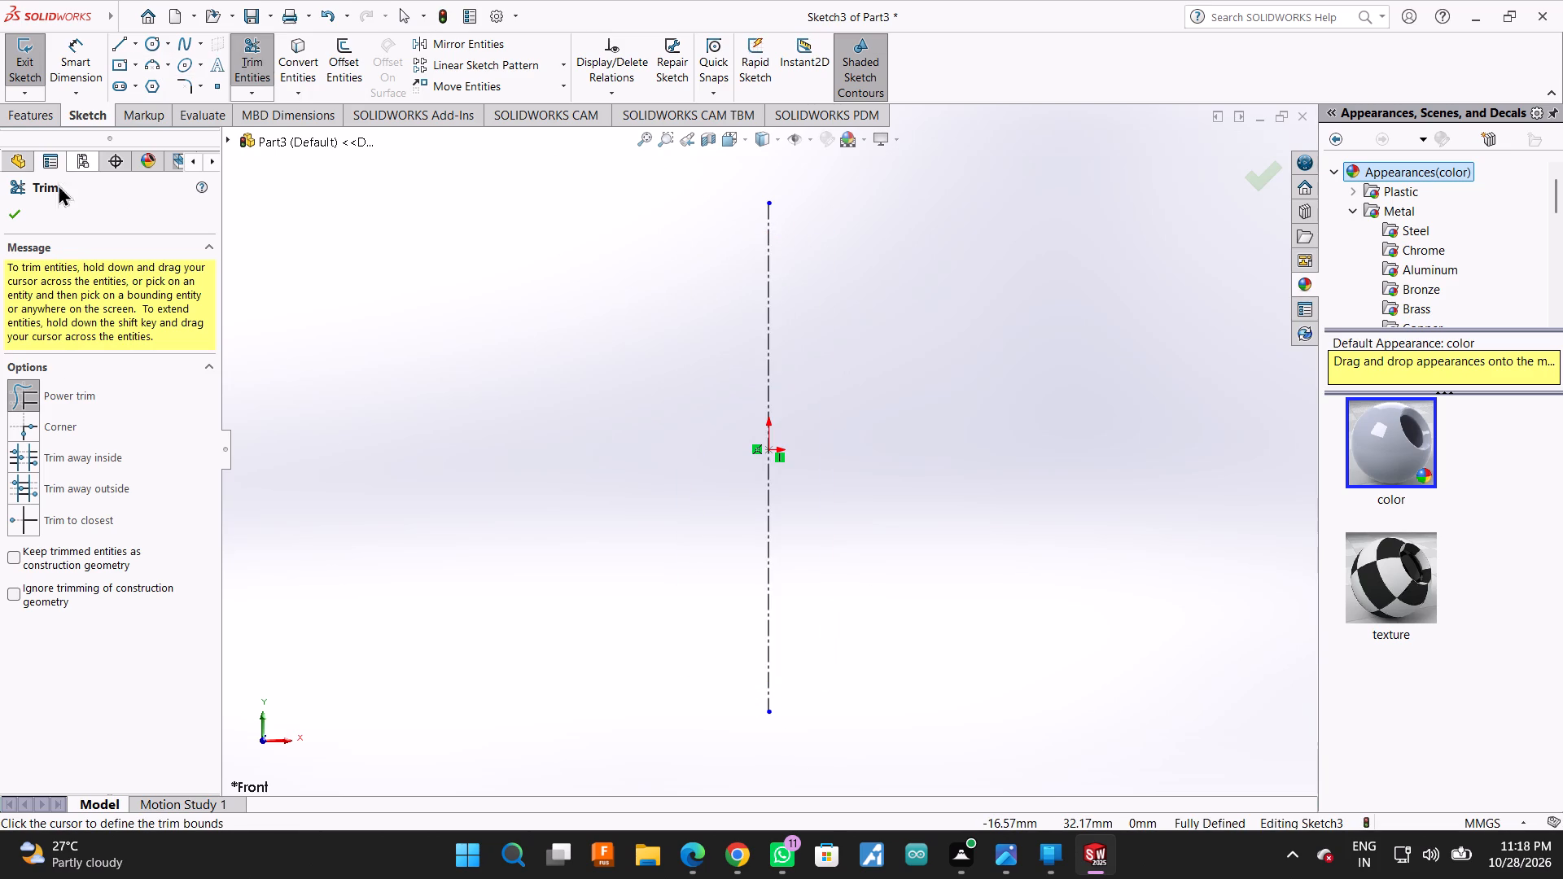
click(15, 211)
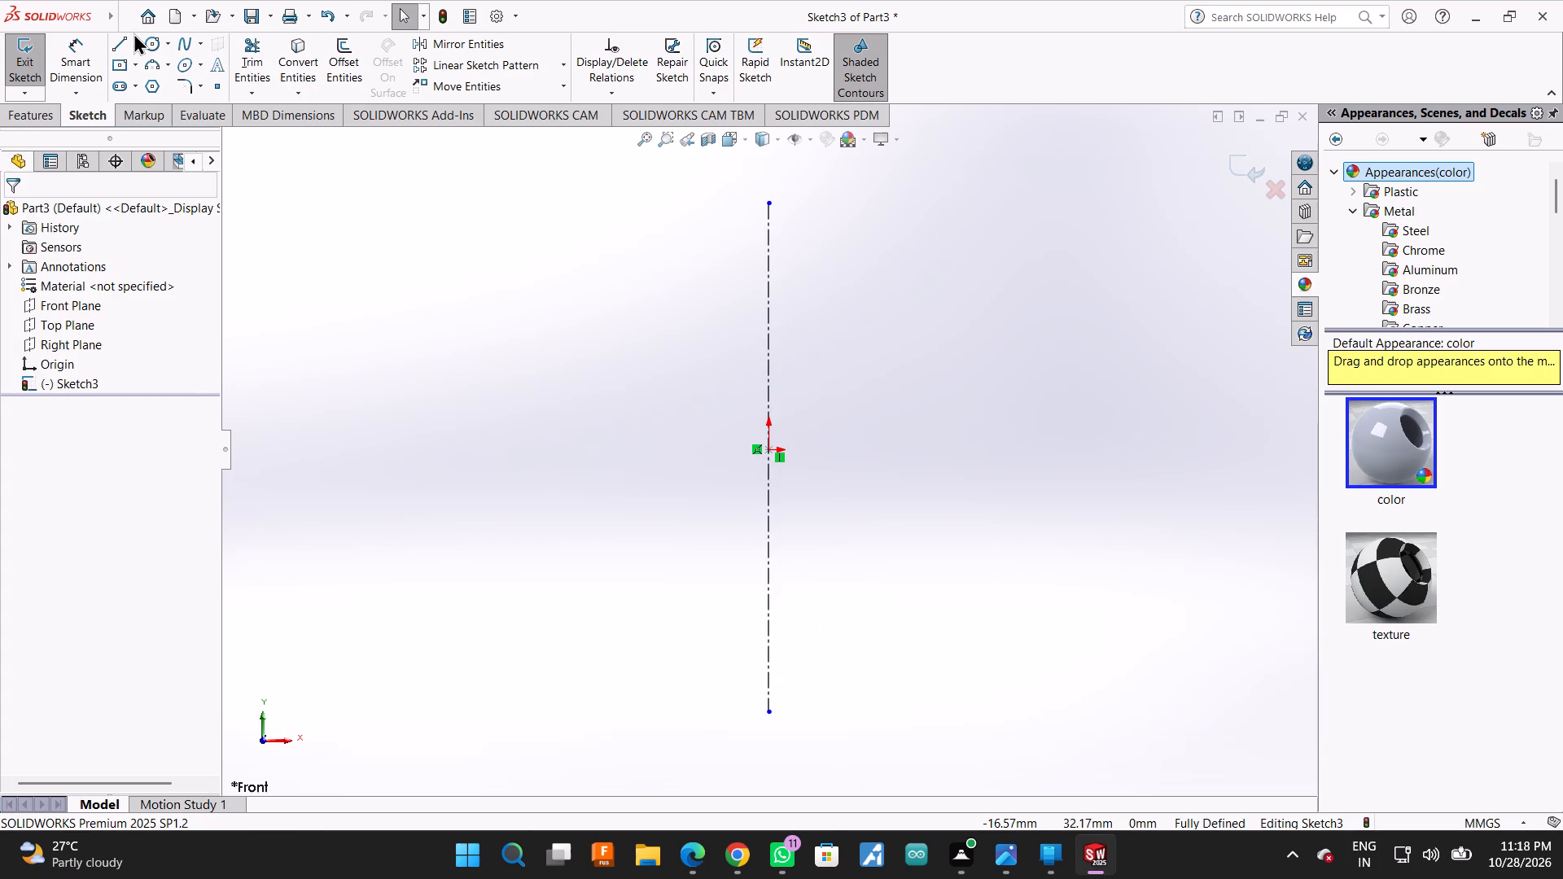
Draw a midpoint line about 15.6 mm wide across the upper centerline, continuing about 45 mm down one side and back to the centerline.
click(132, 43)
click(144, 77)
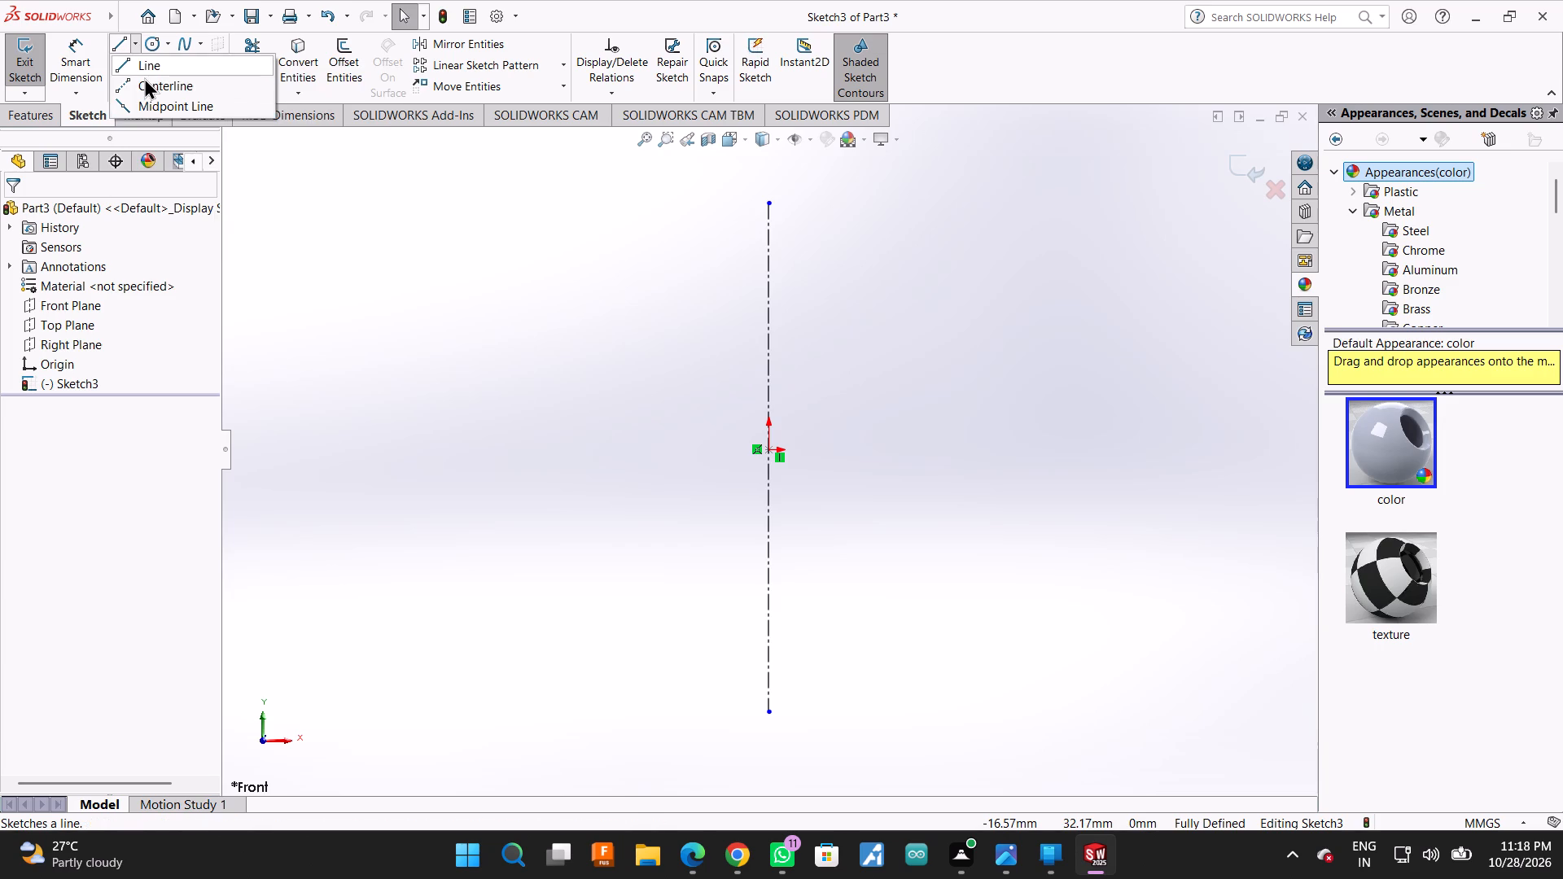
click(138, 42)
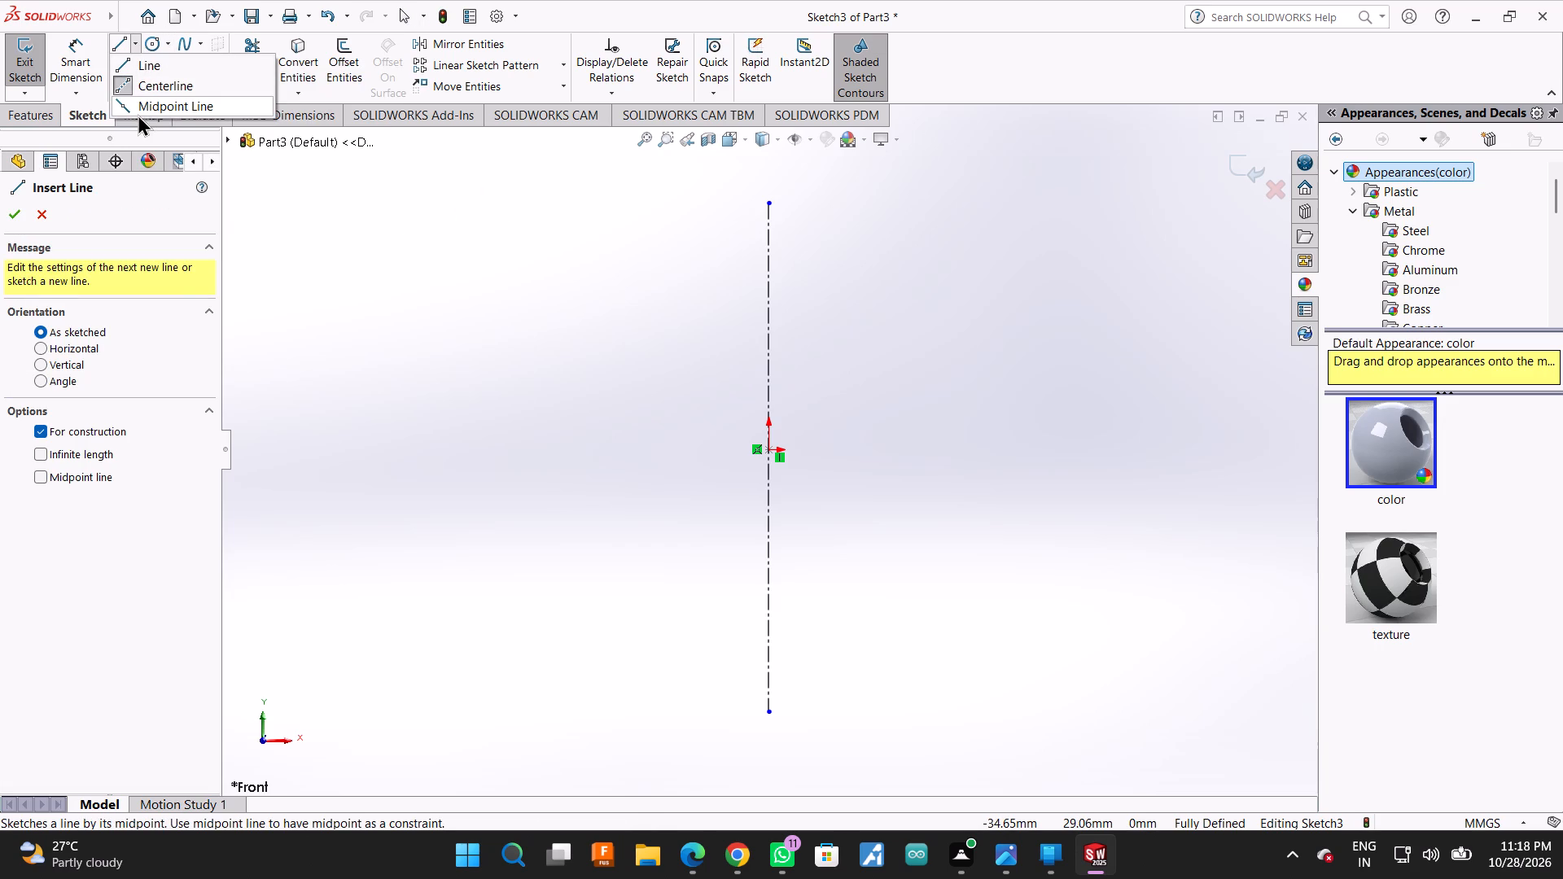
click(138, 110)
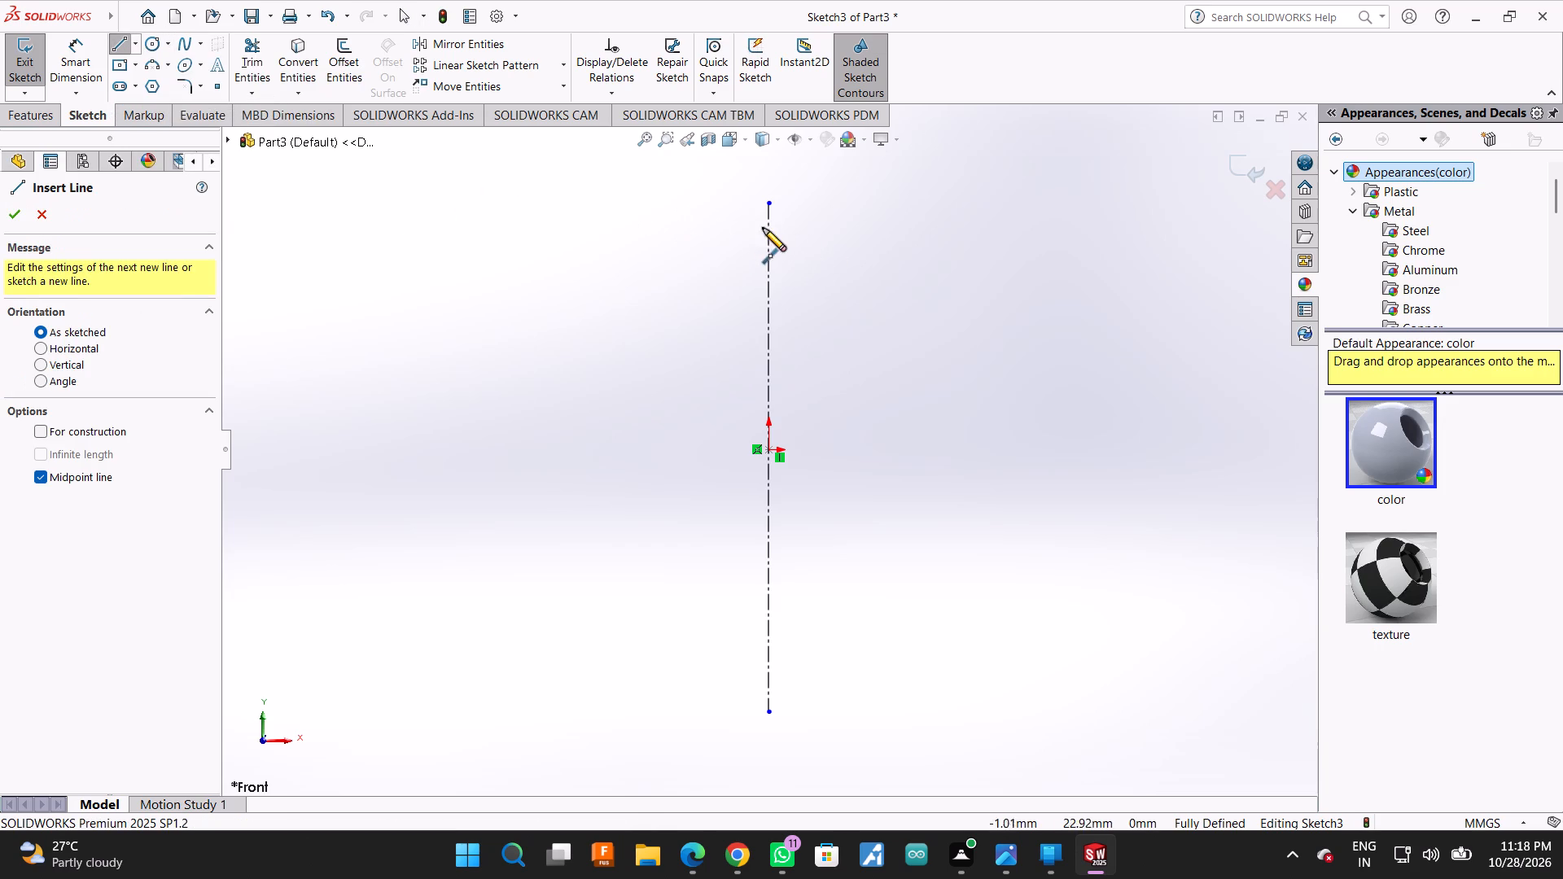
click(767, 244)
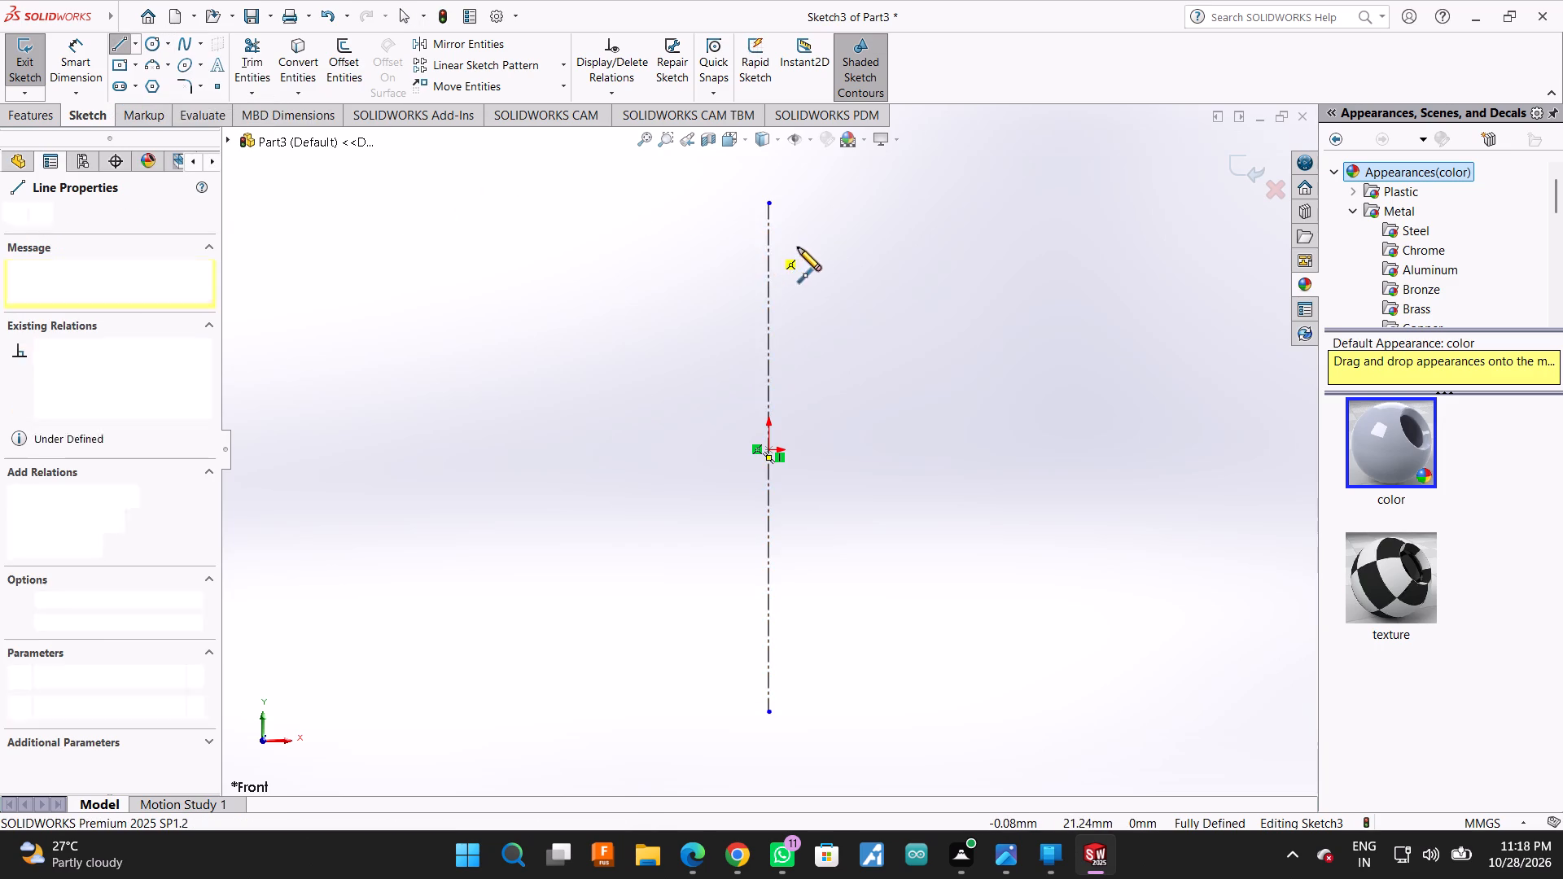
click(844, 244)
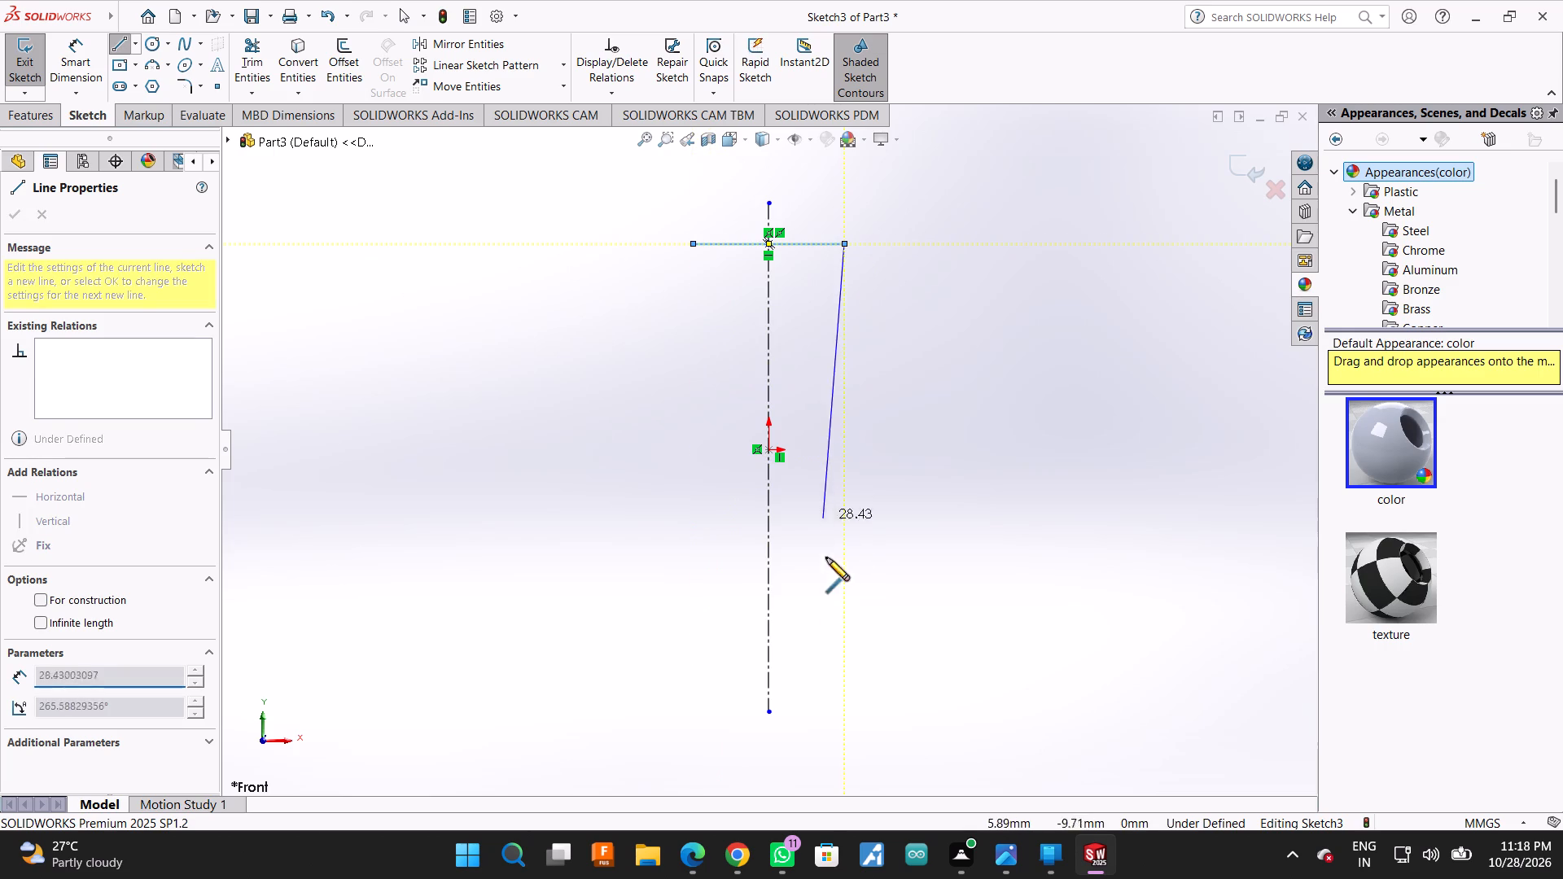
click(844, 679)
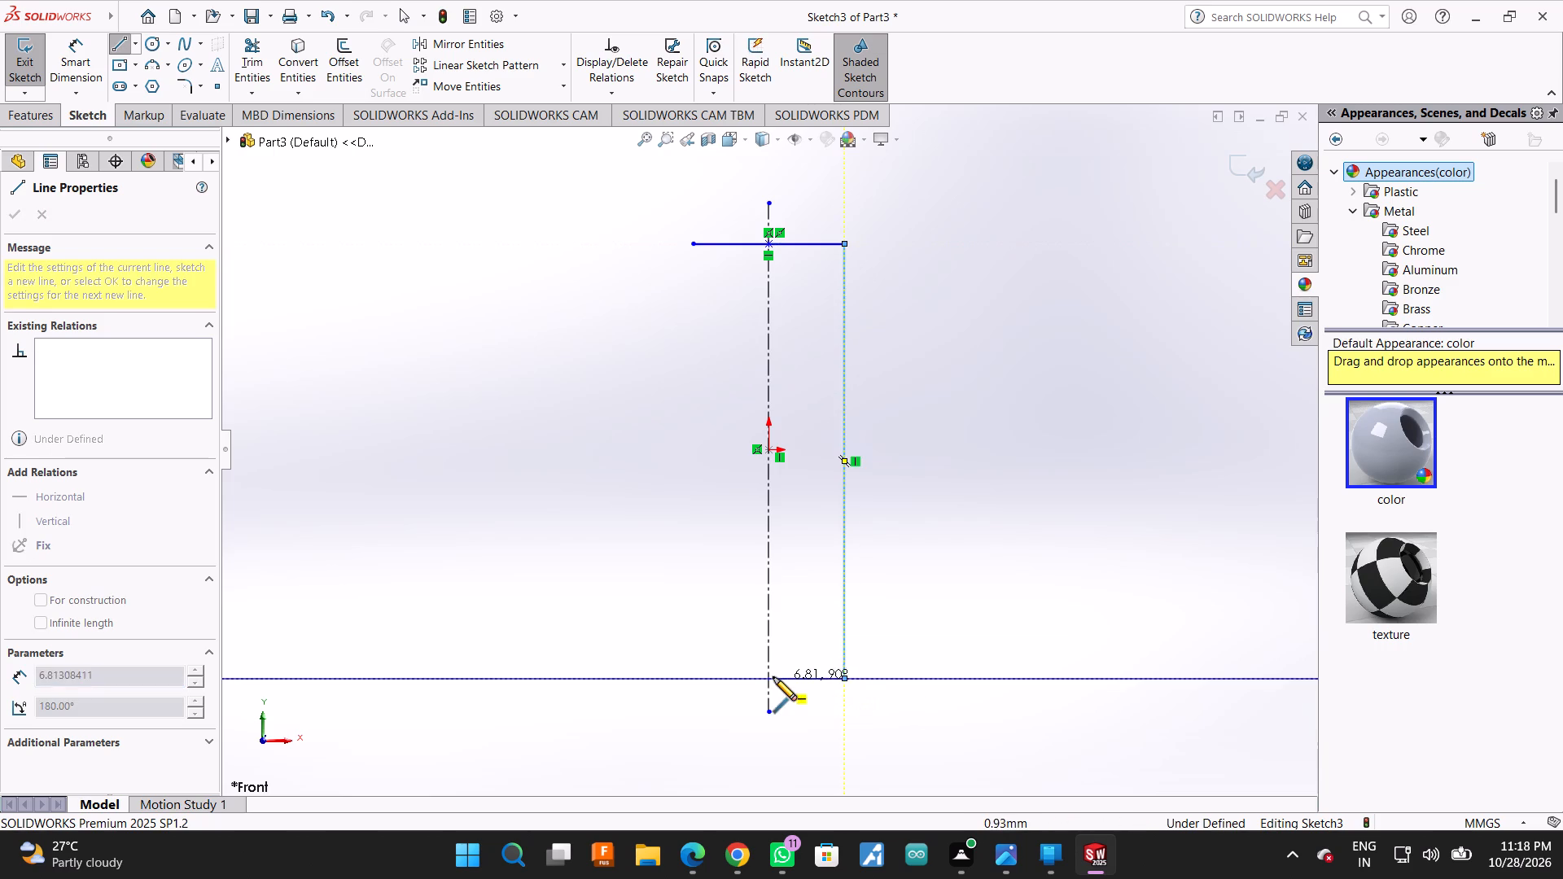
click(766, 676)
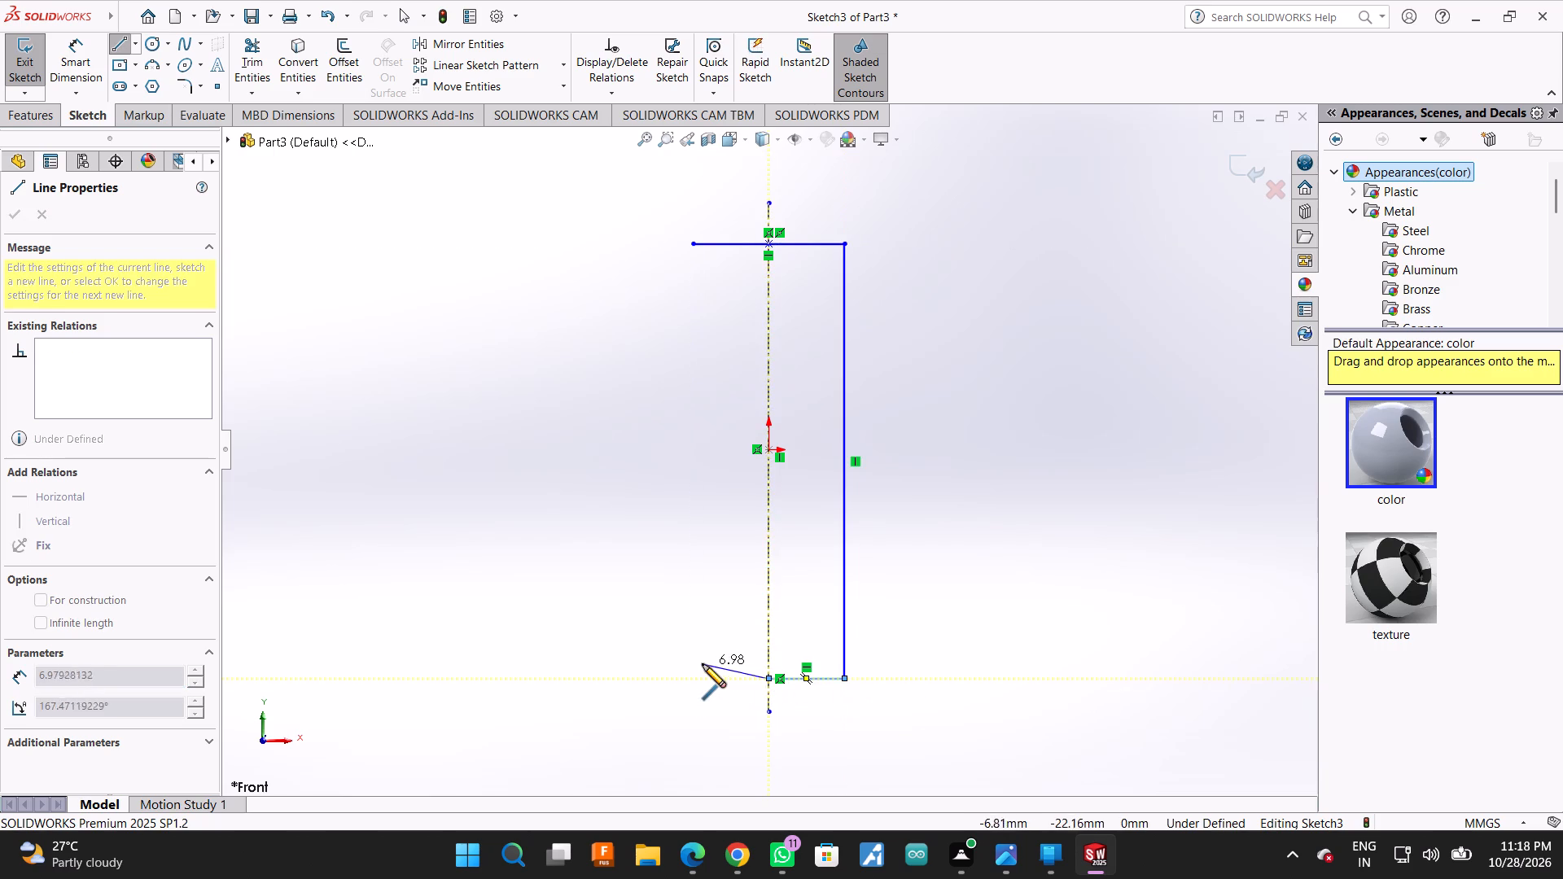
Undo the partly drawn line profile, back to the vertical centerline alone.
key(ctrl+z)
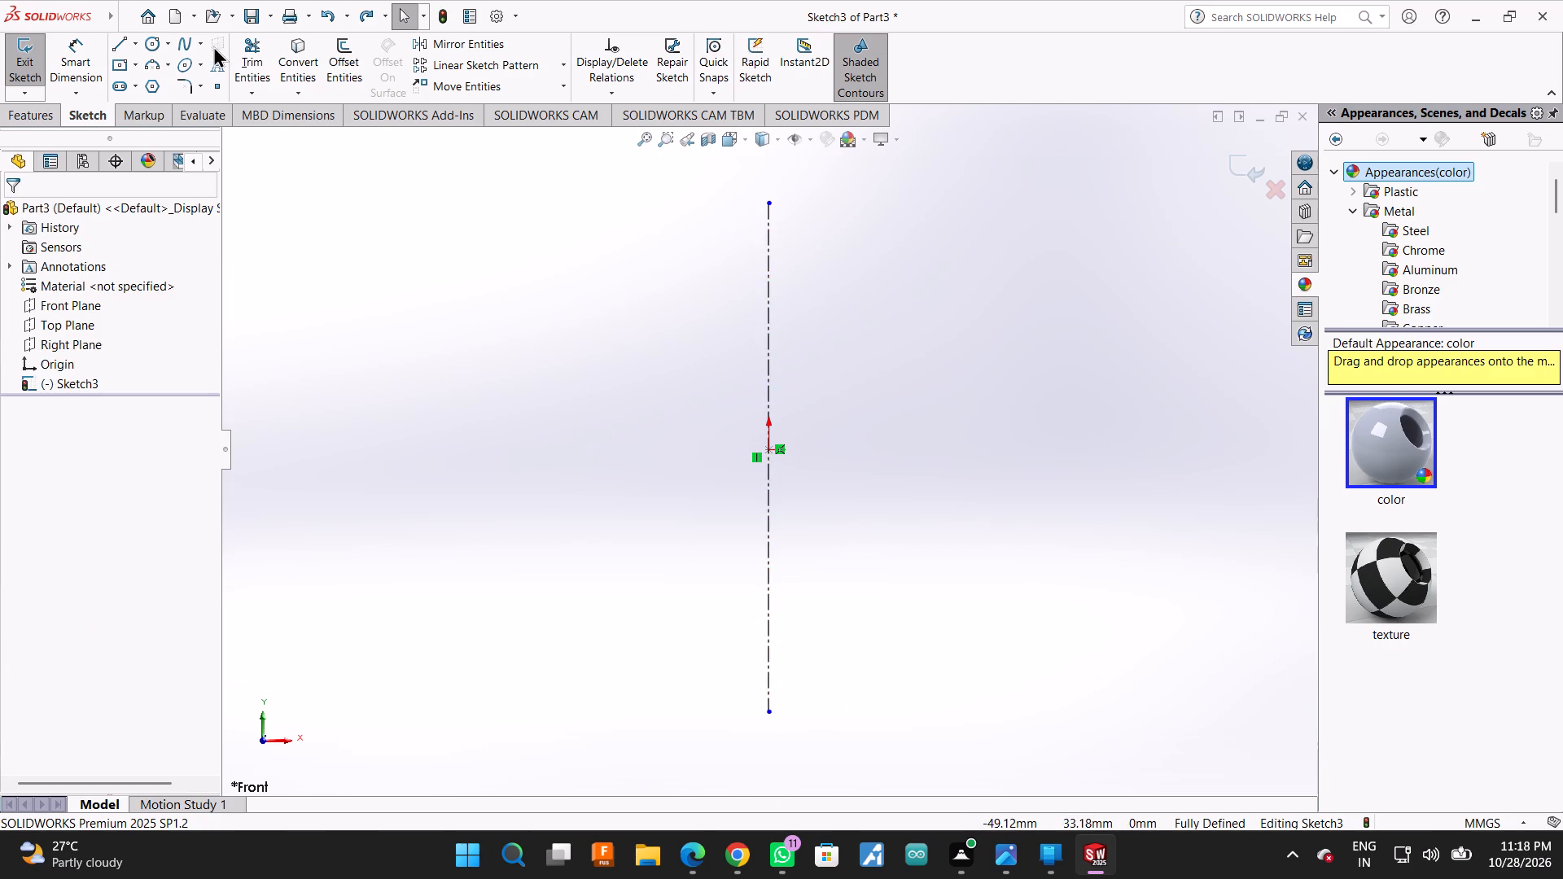
Start the Centerline tool to add another construction line to the Front Plane sketch.
click(138, 43)
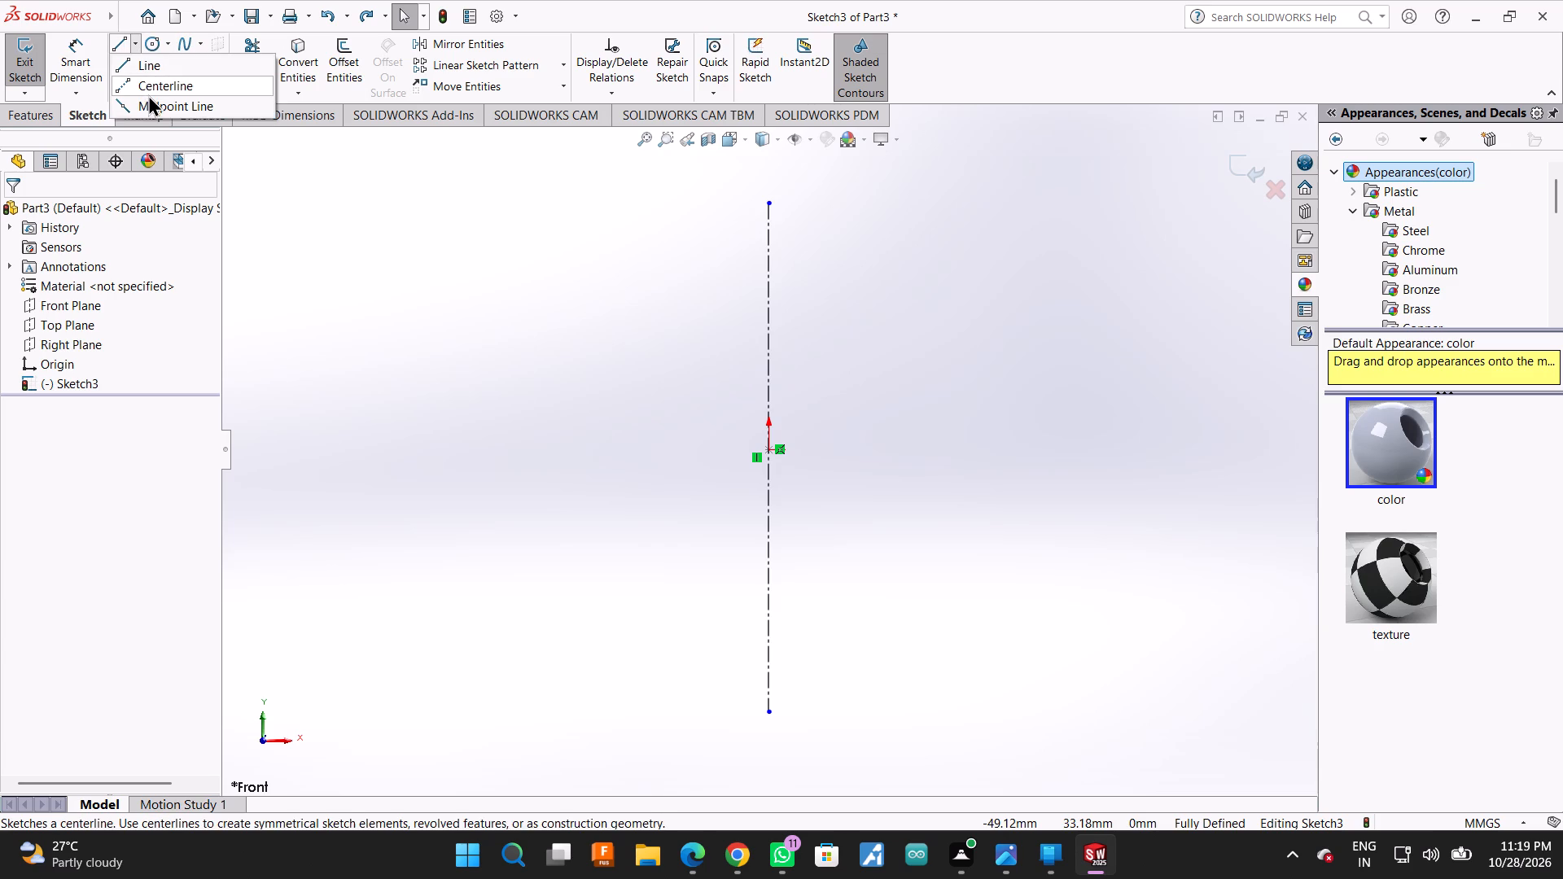
click(148, 94)
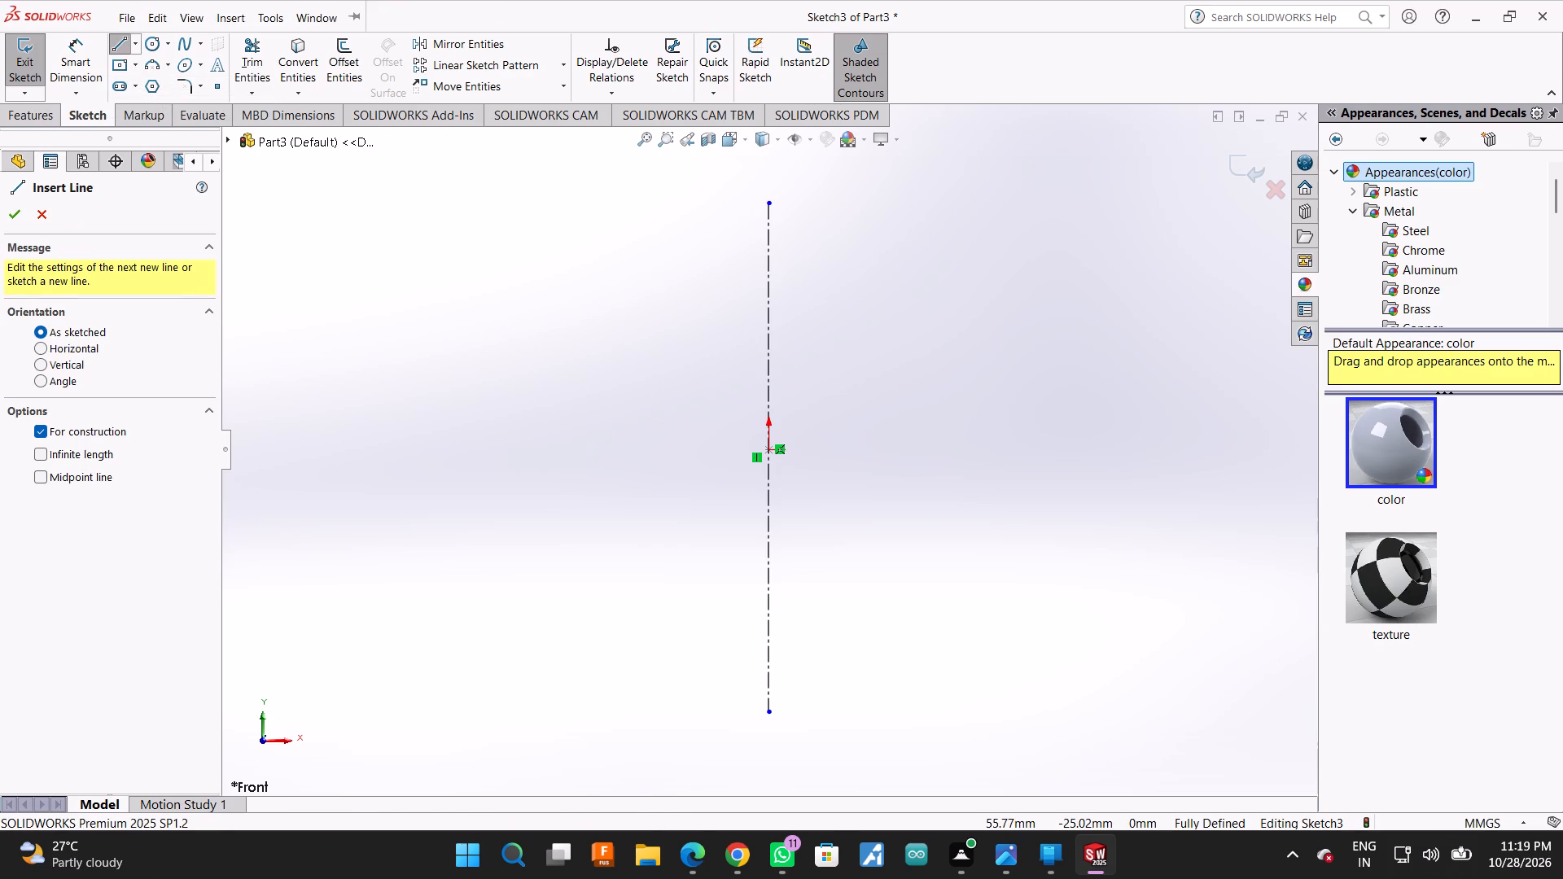
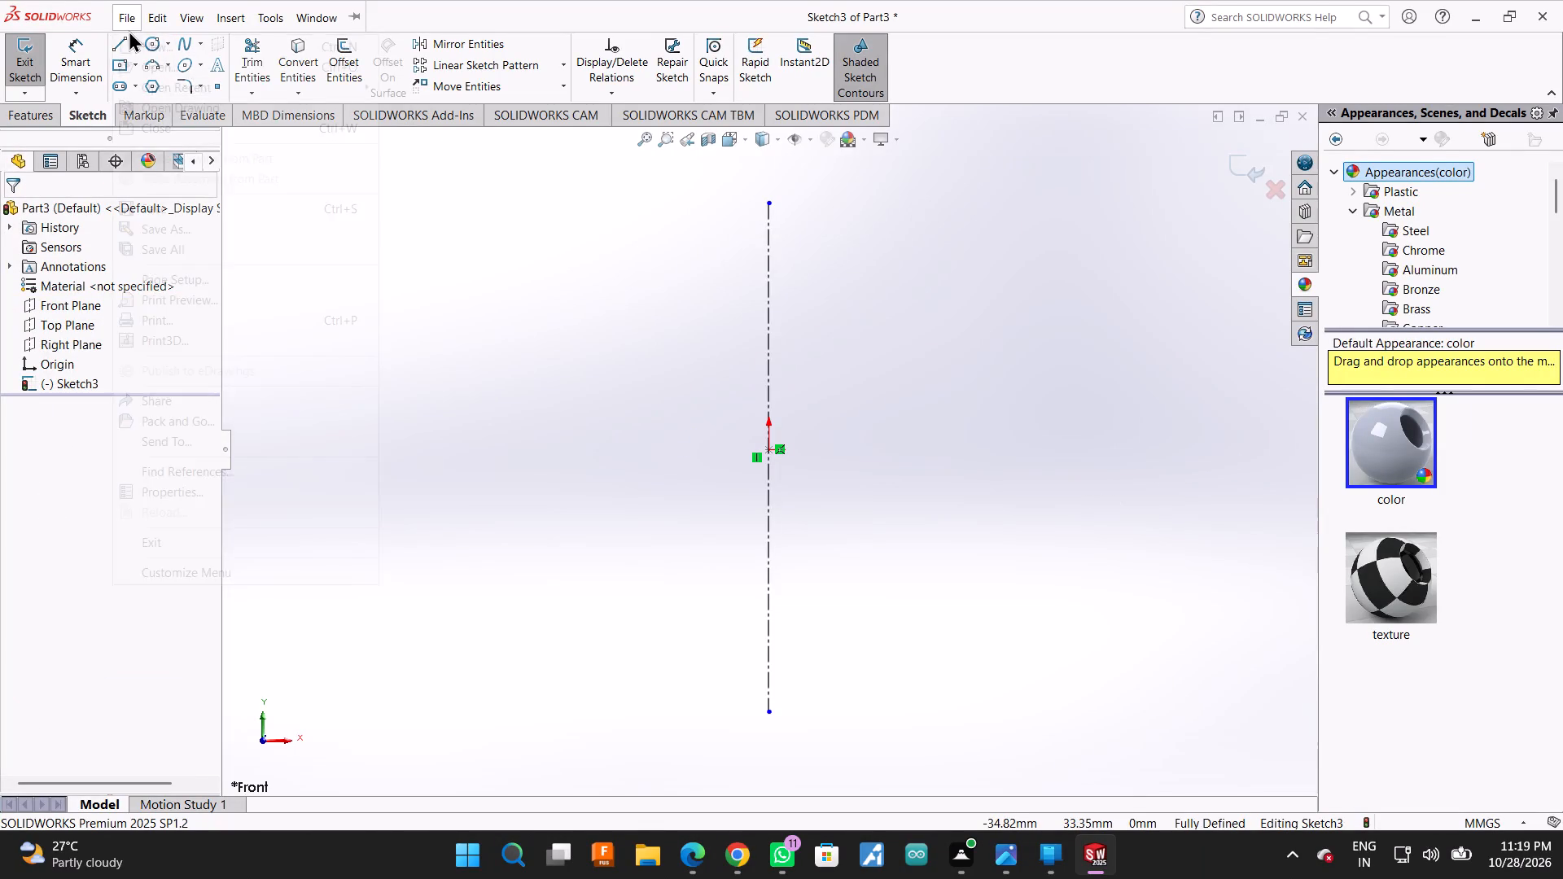
Draw horizontal midpoint lines centred on the centerline's ends, about 12 mm wide at the upper end and about 22 mm at the lower.
click(1123, 70)
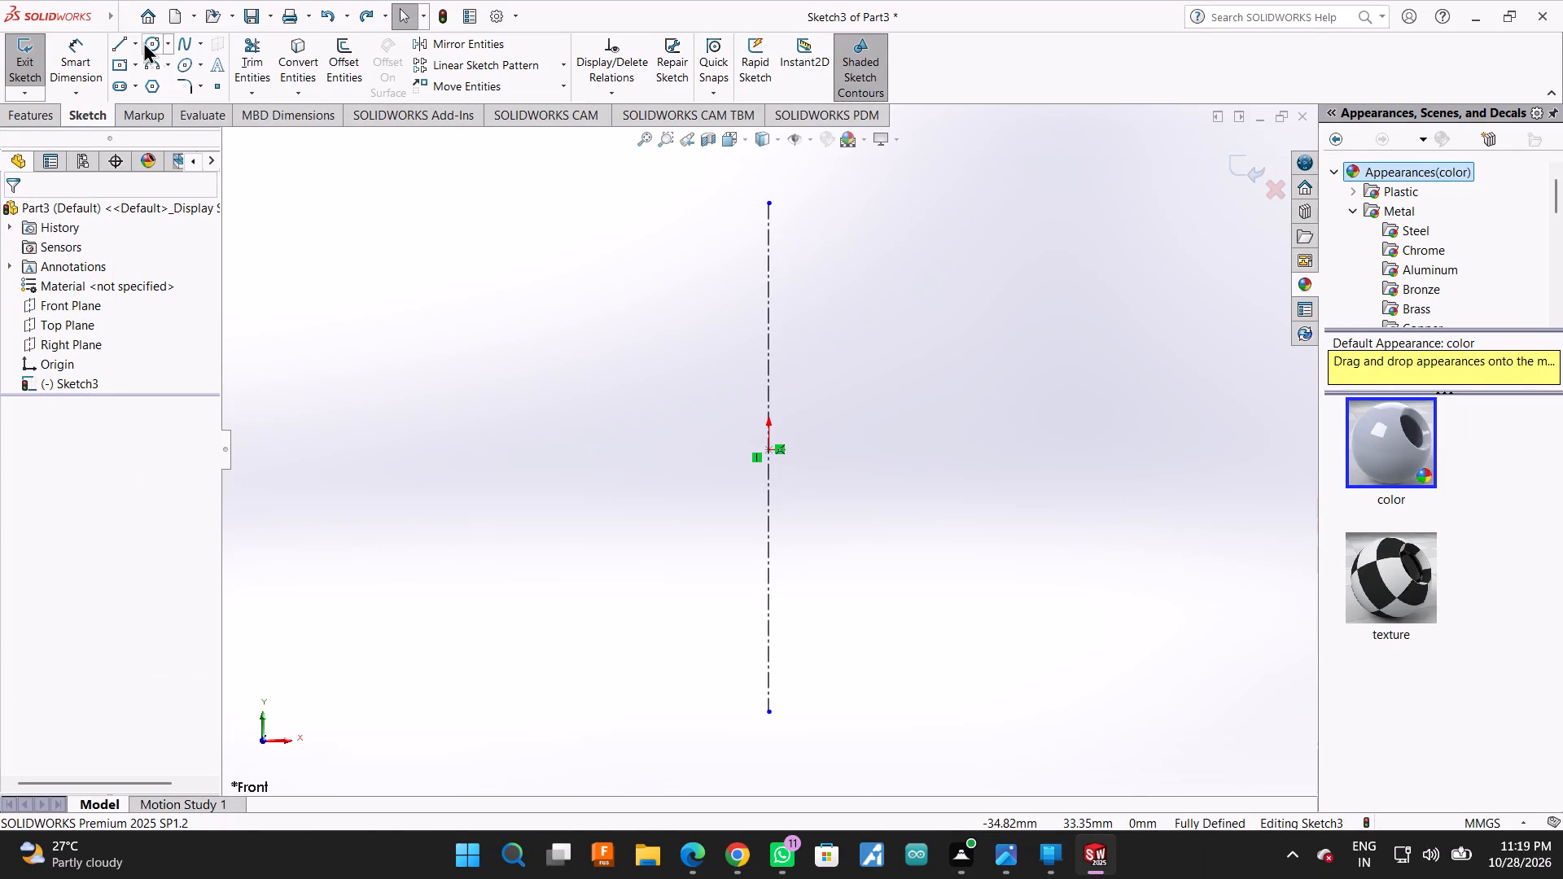
click(136, 41)
click(151, 107)
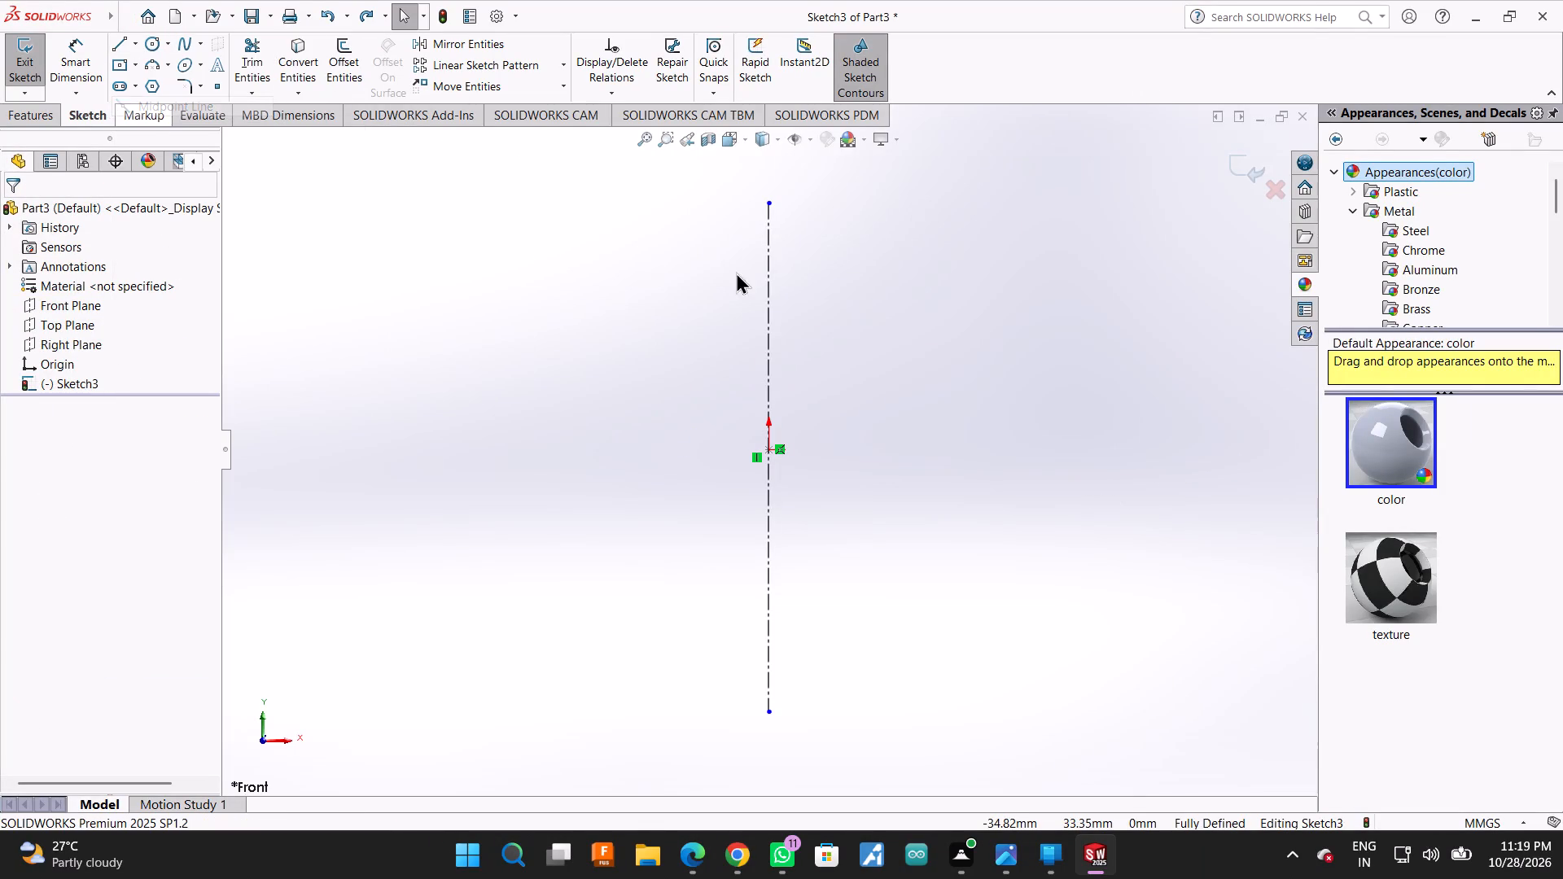
click(769, 203)
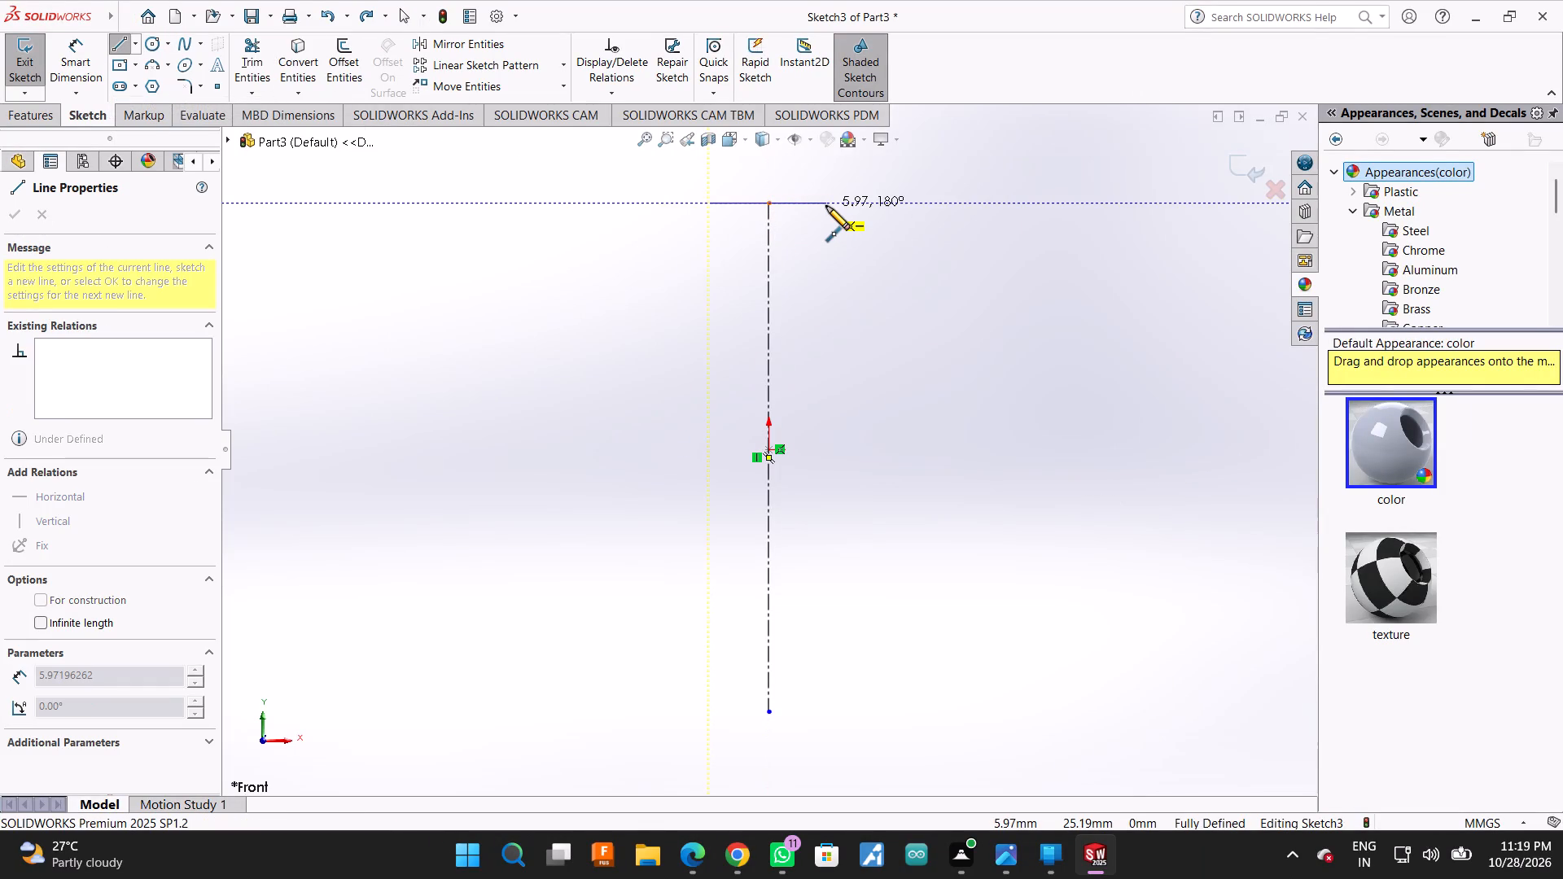
click(826, 206)
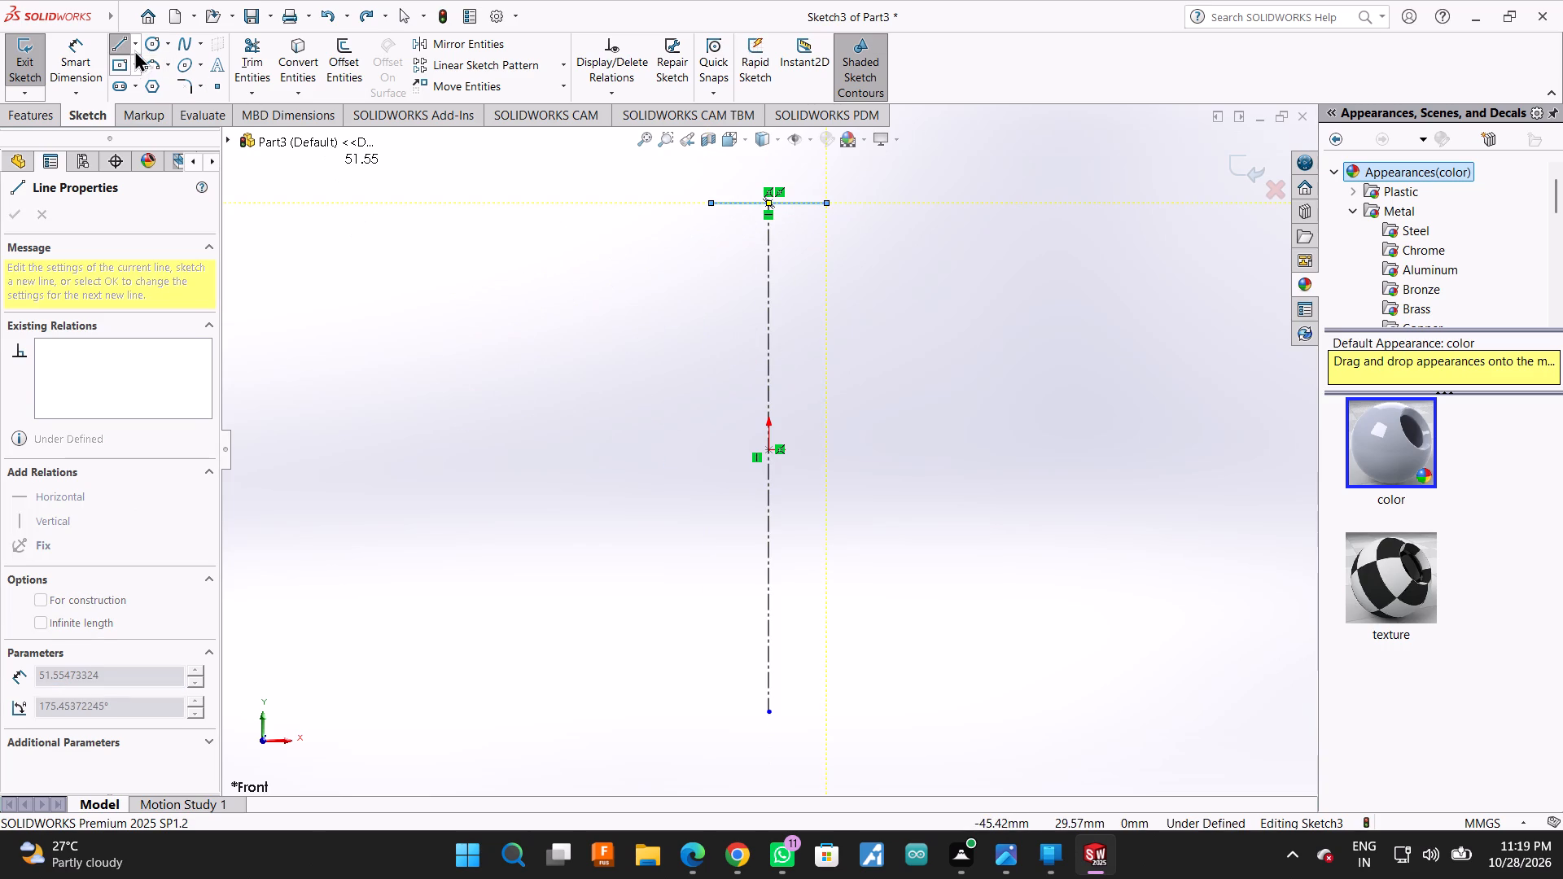
click(140, 46)
click(154, 101)
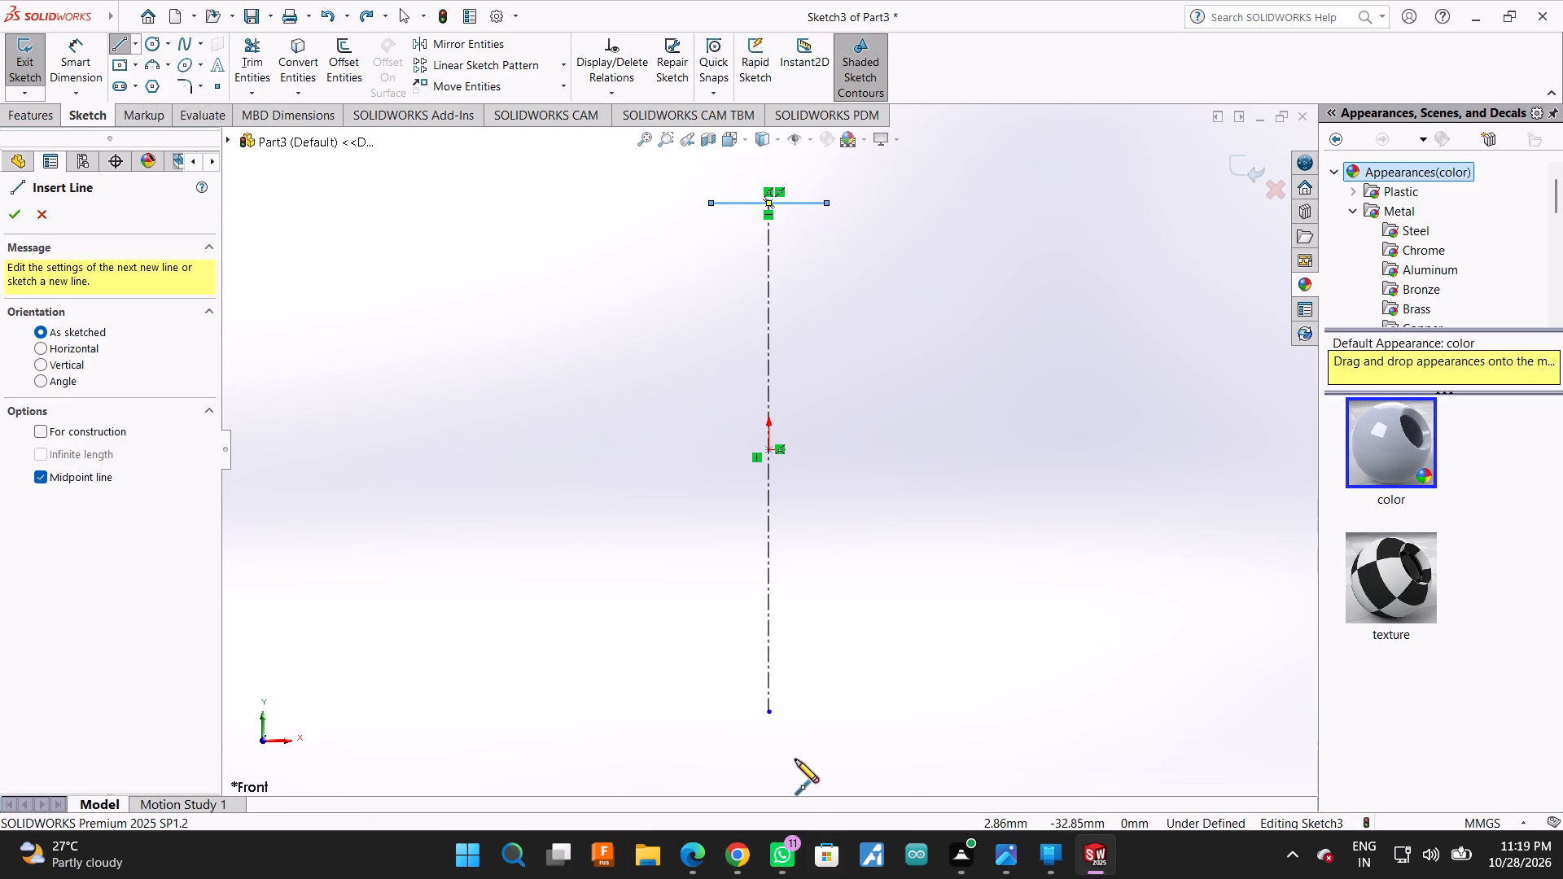
click(766, 715)
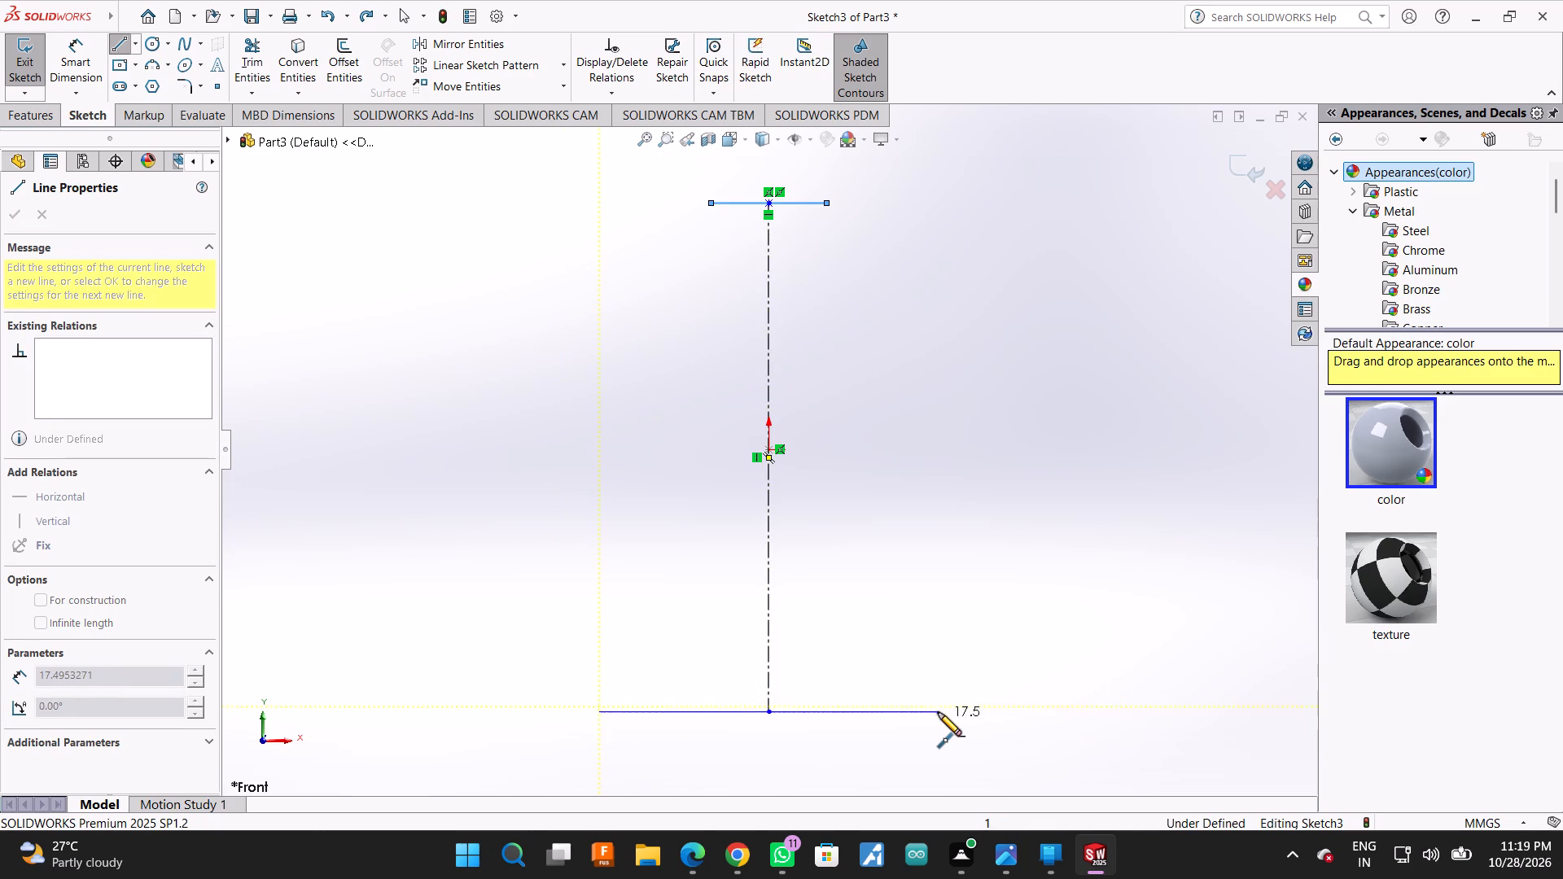
click(876, 709)
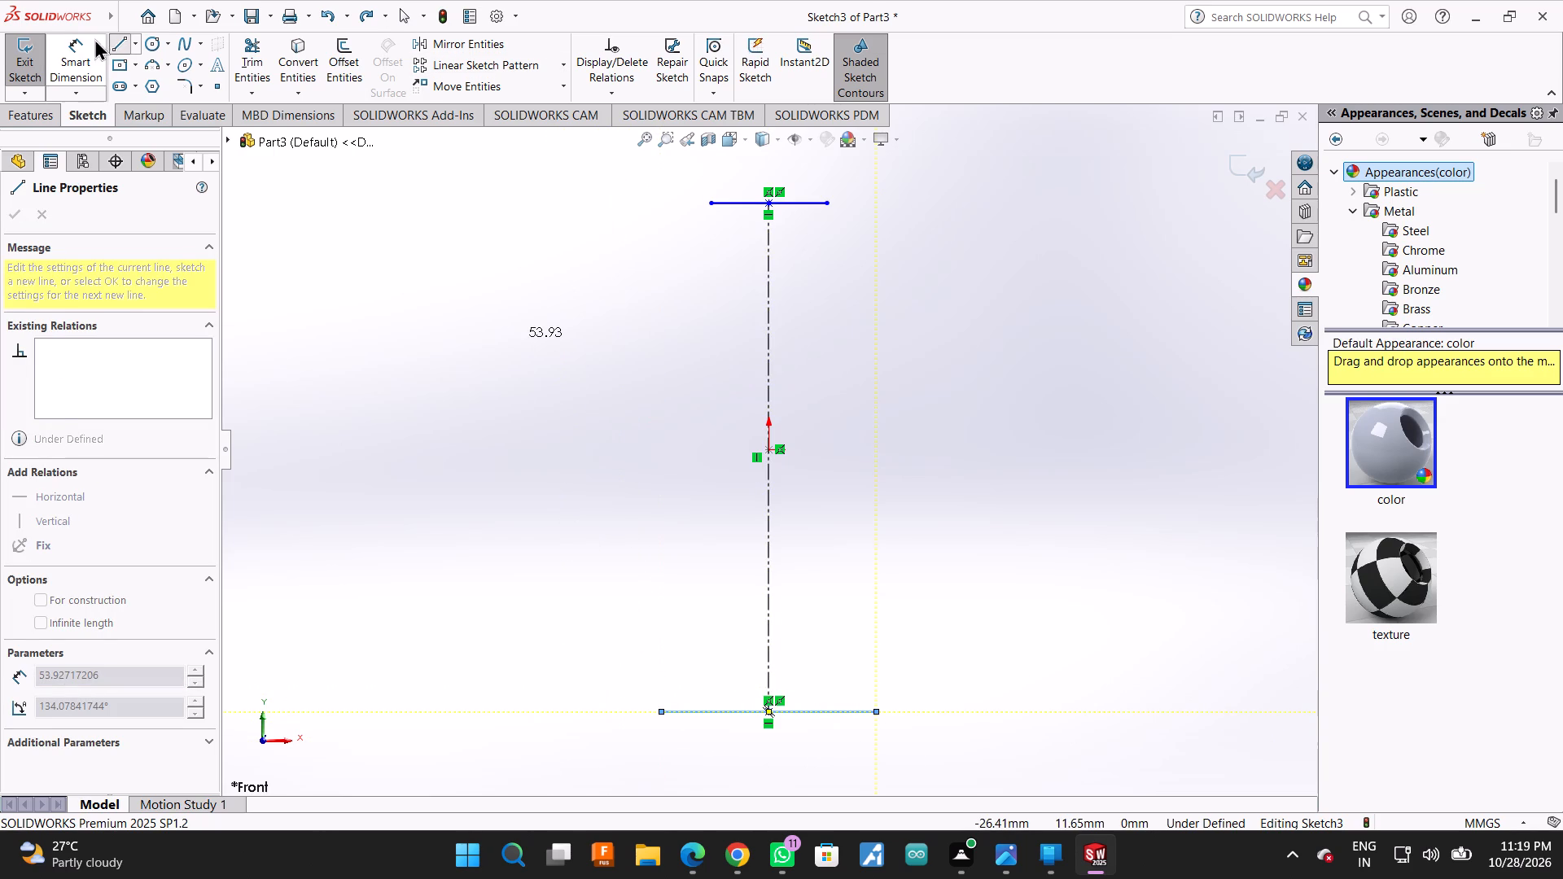
Close the profile with two slanted side lines about 53 mm long joining the ends of the upper and lower lines.
click(116, 46)
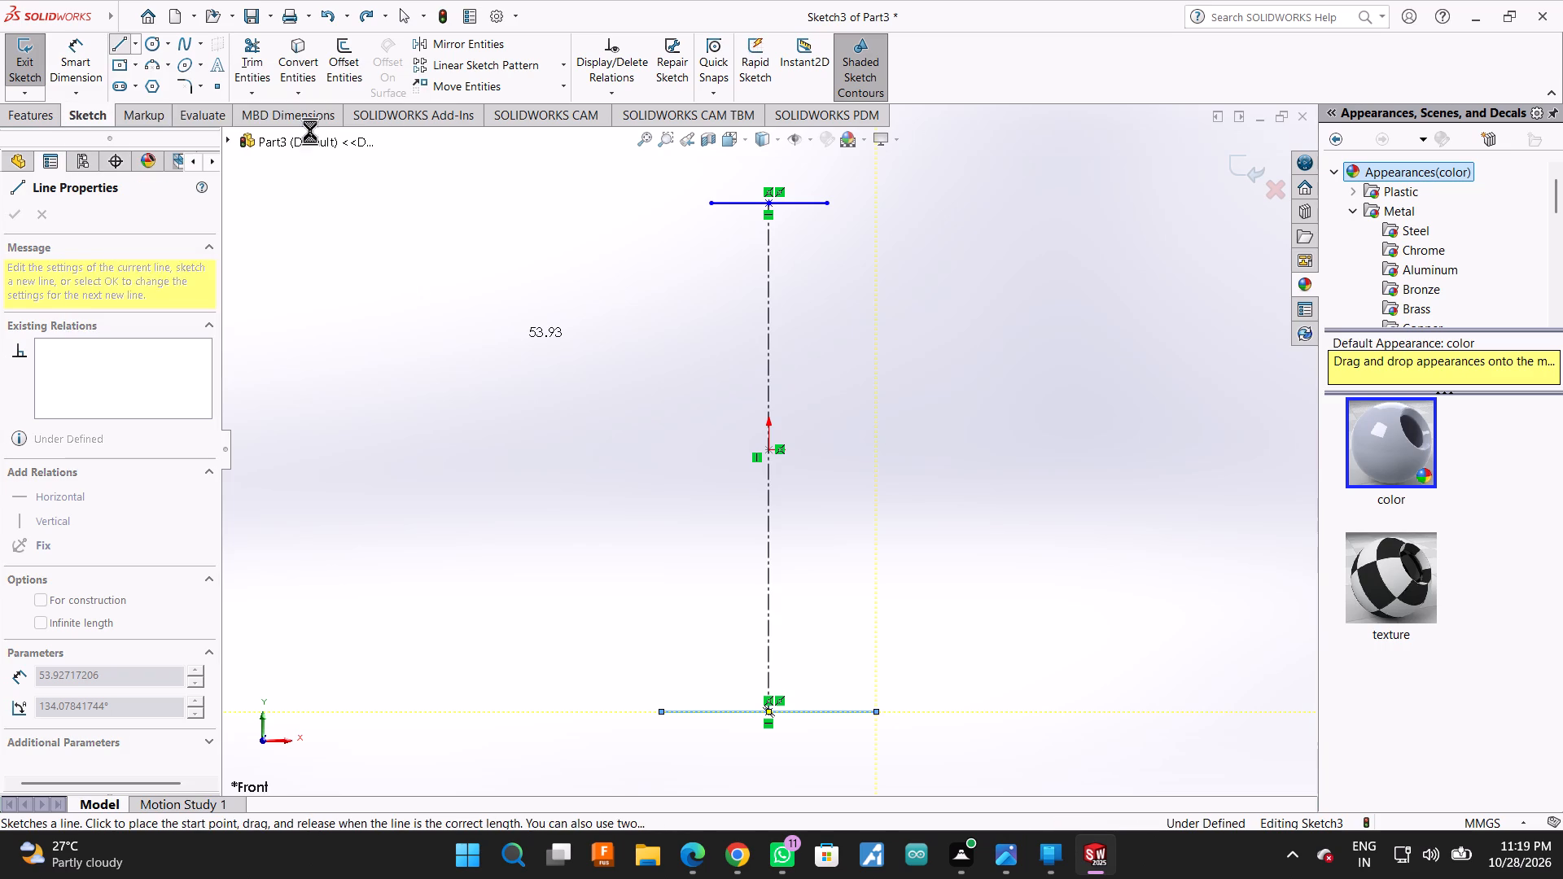
click(709, 199)
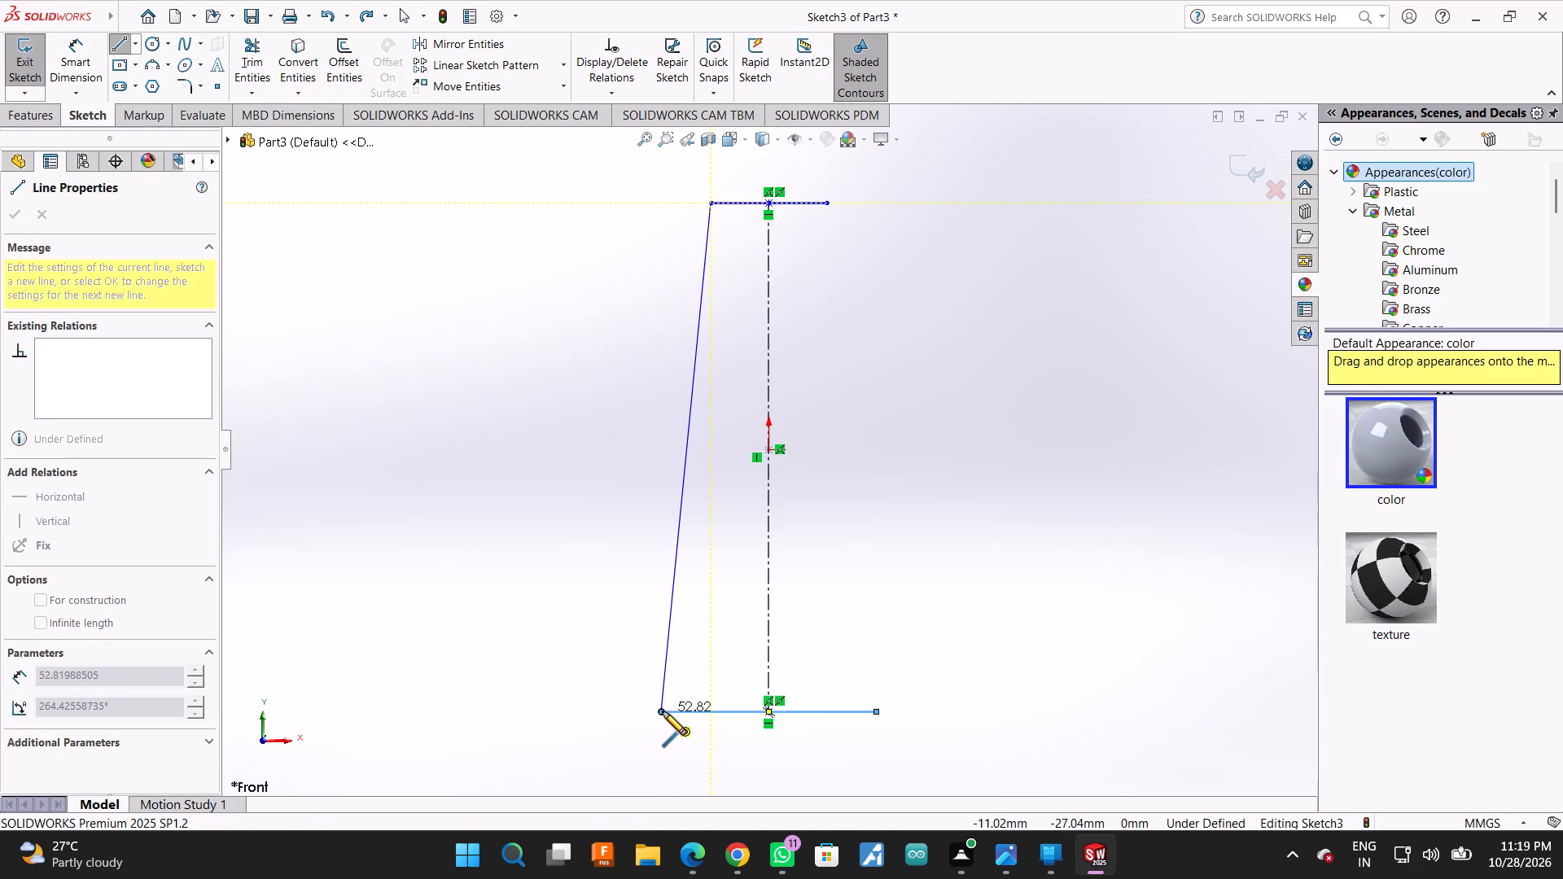
click(663, 711)
click(831, 208)
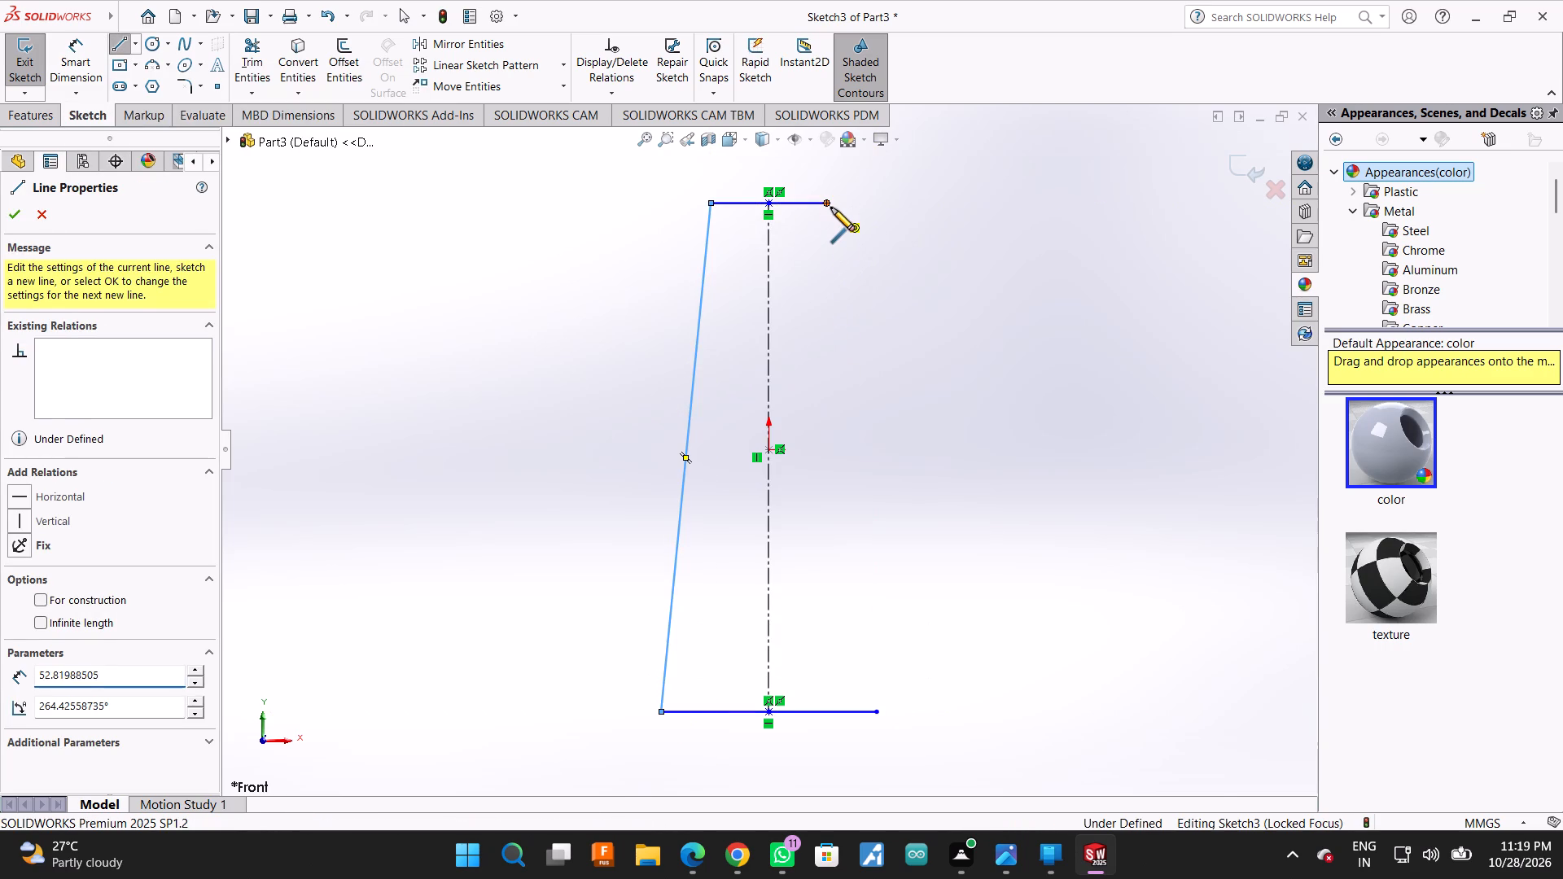
click(877, 711)
Dimension the lower and upper horizontal edges of the profile to 15 mm each.
click(103, 61)
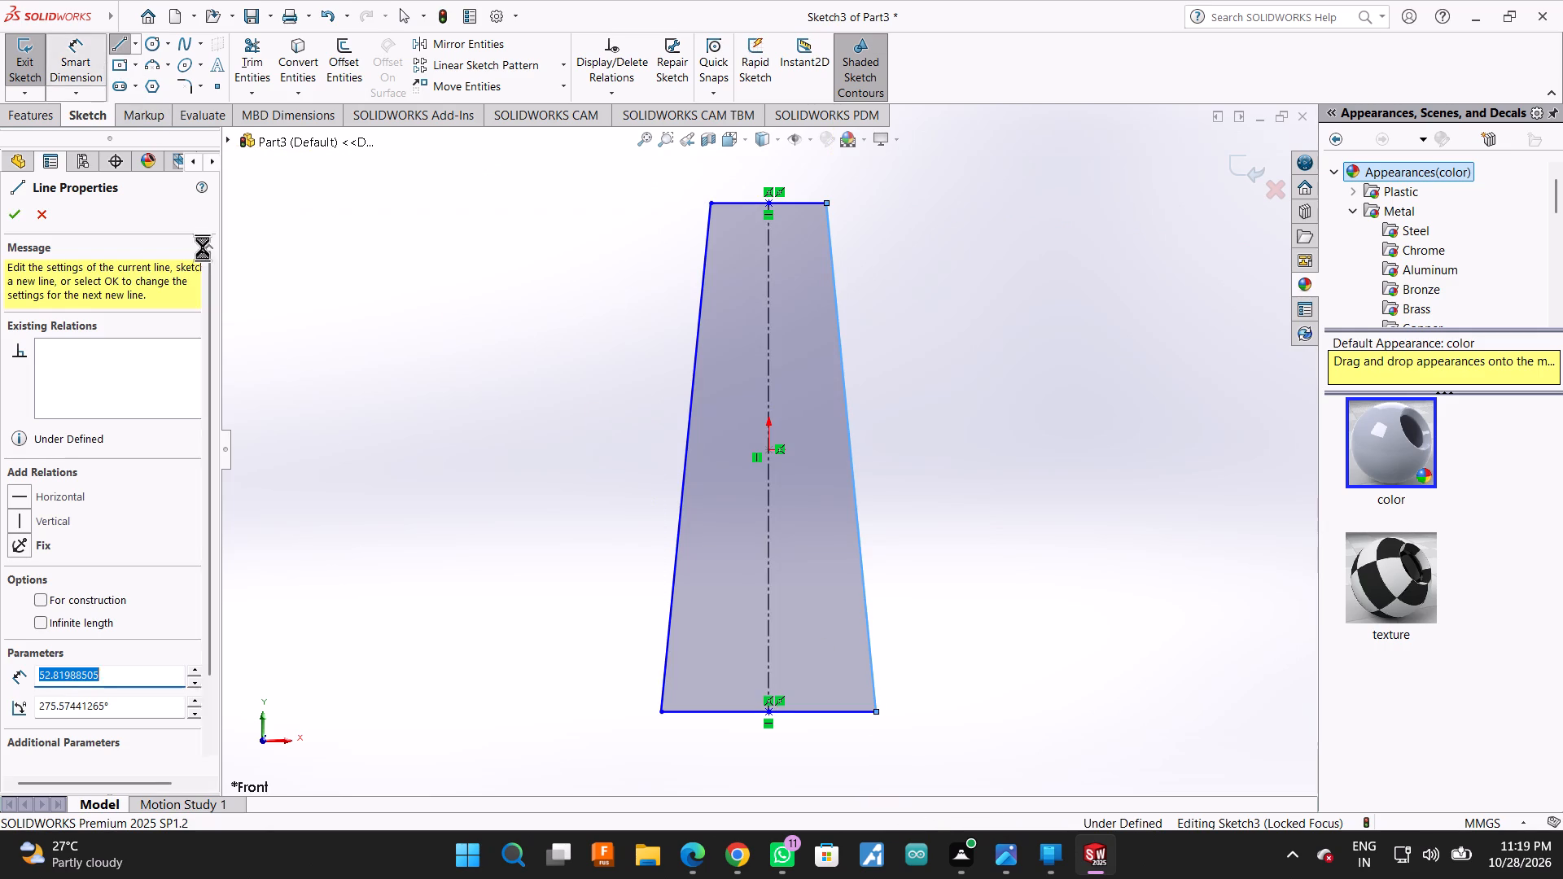
click(848, 713)
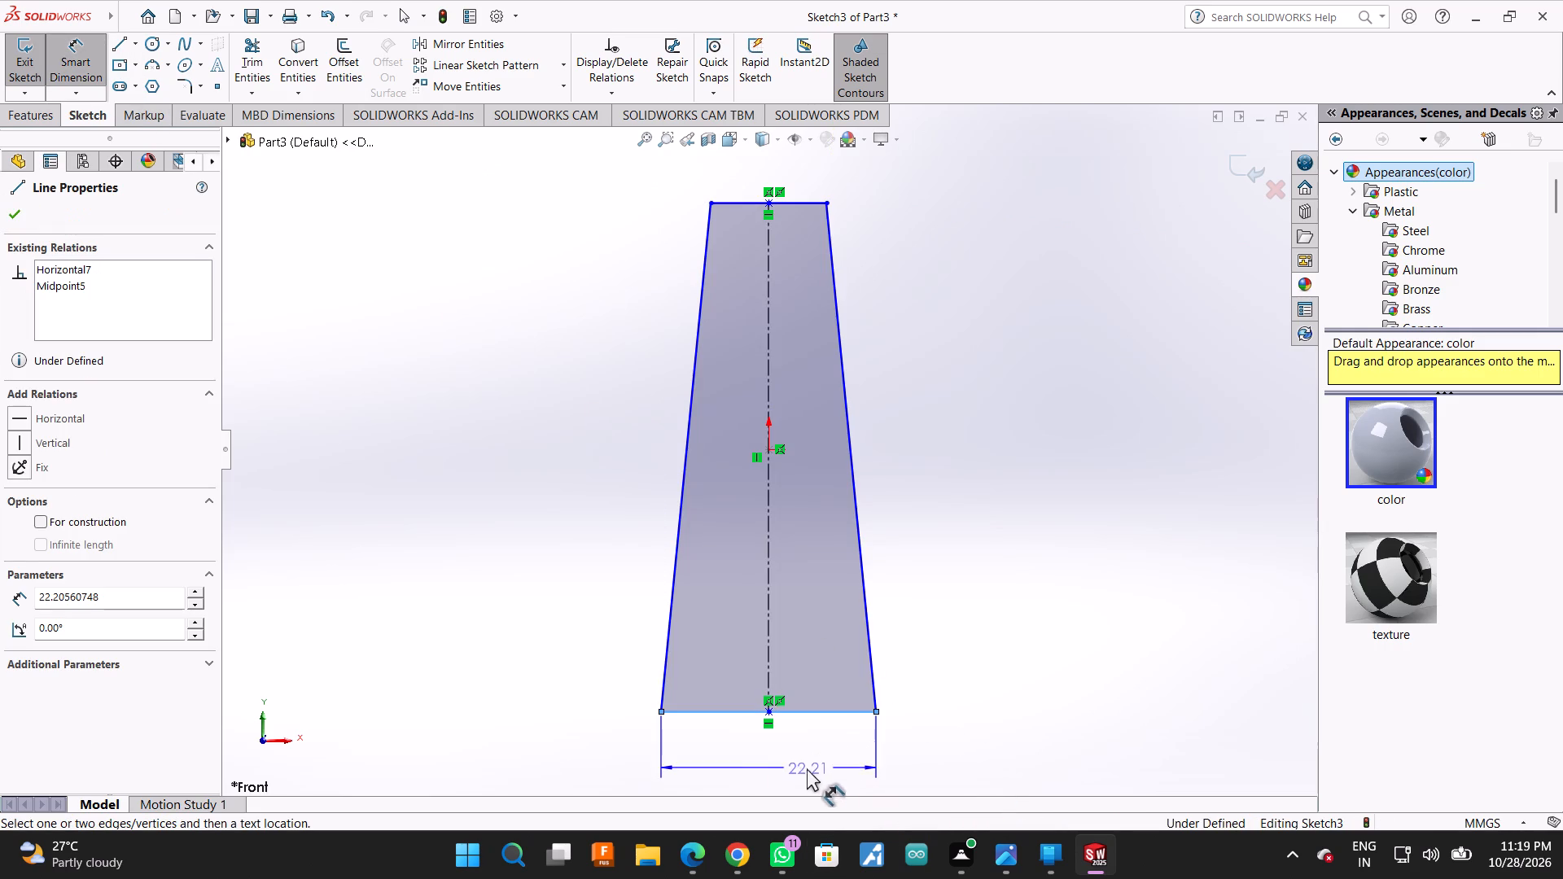
click(765, 772)
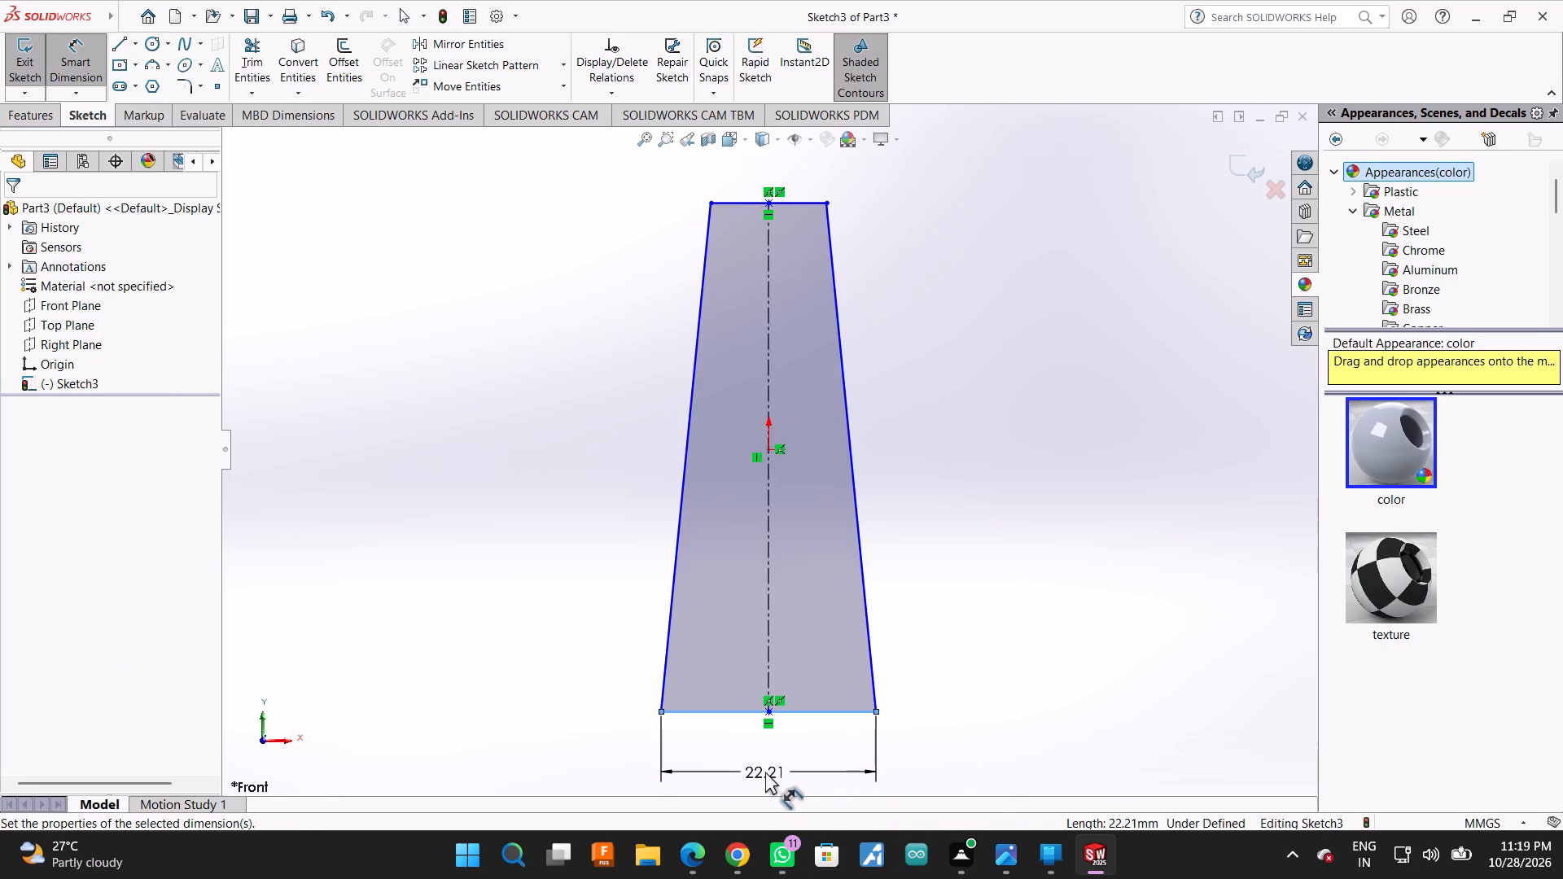
text(15)
key(Return)
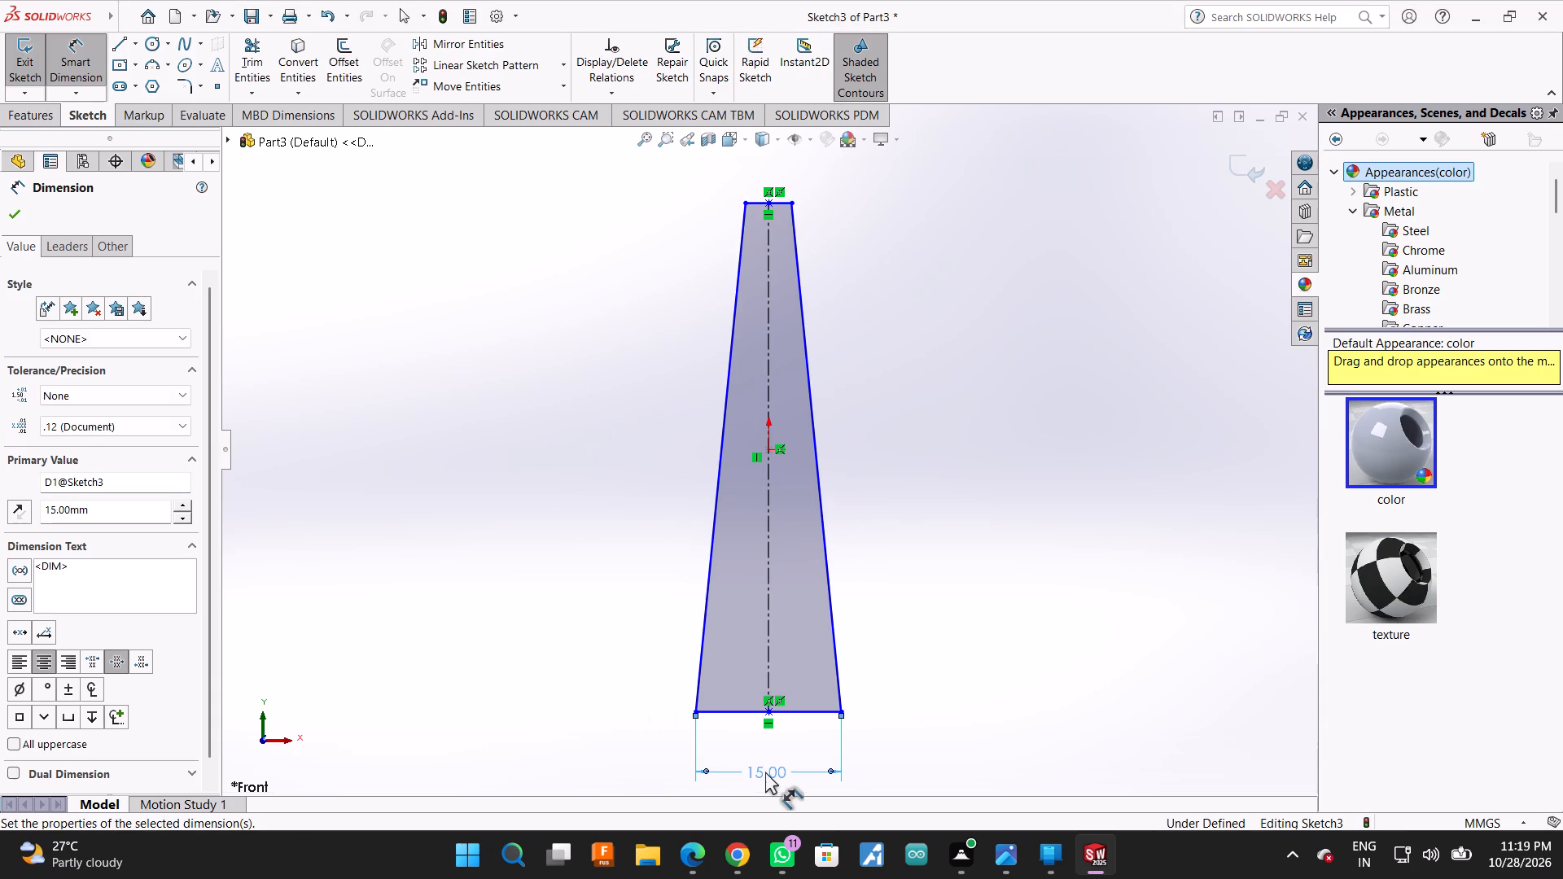
click(755, 203)
click(752, 169)
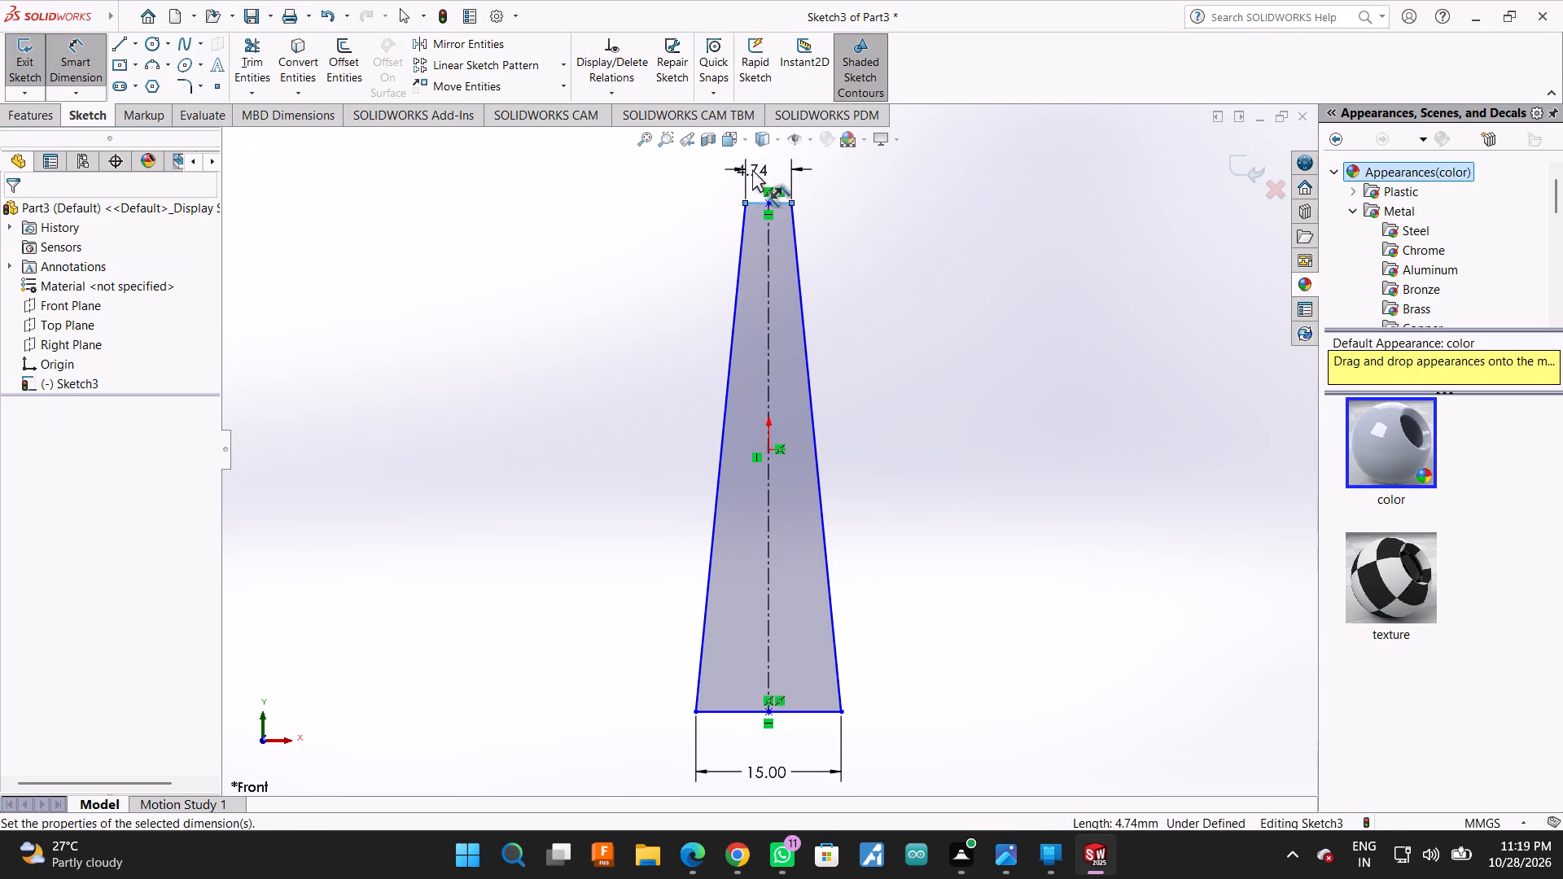
text(15)
key(Return)
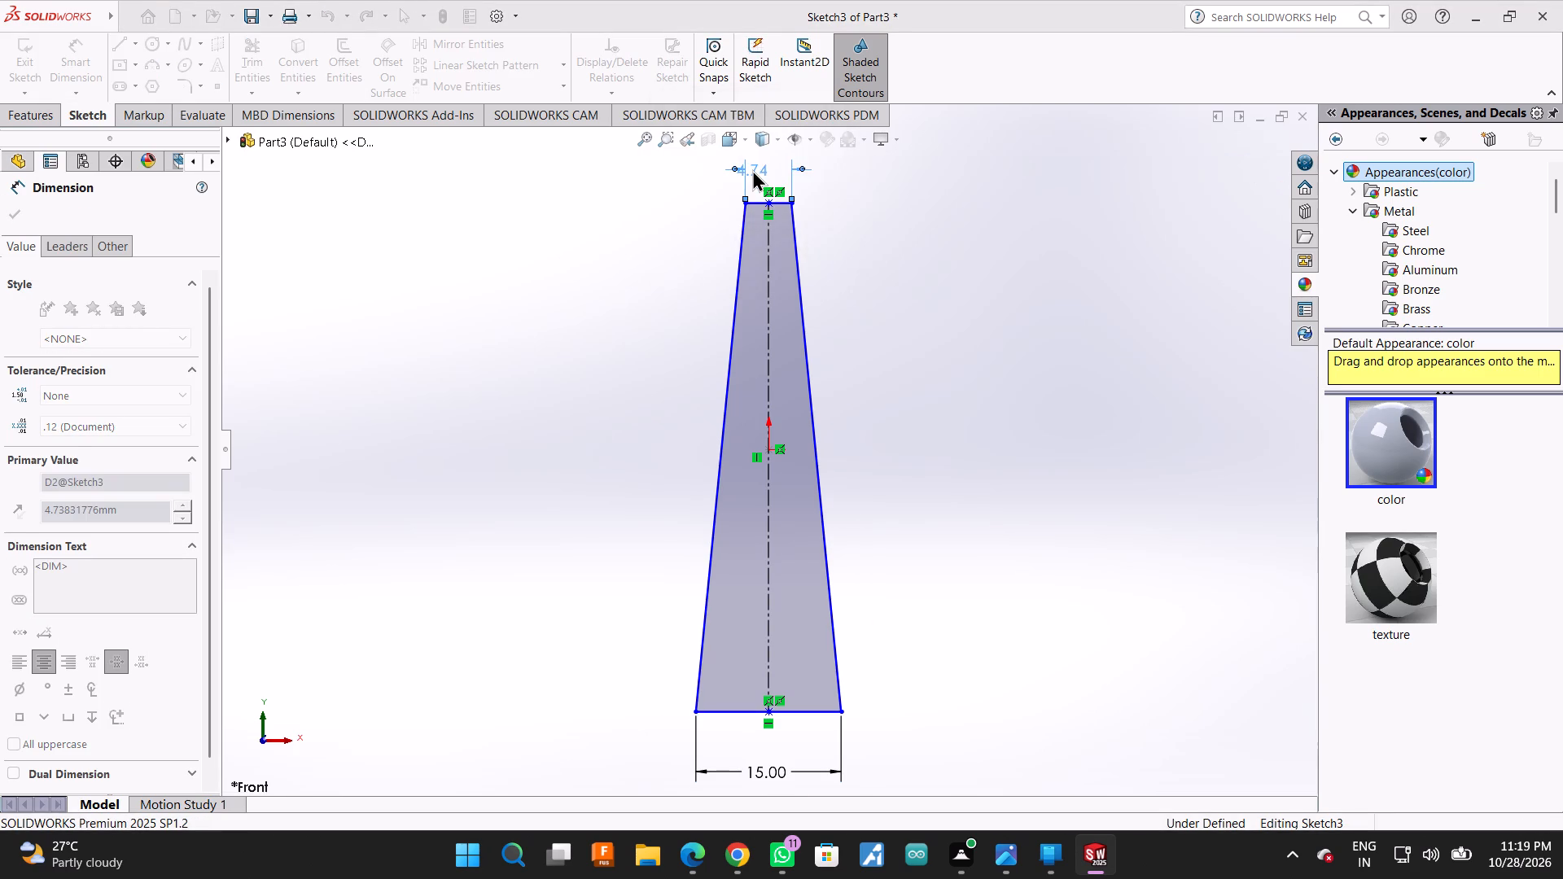
click(520, 279)
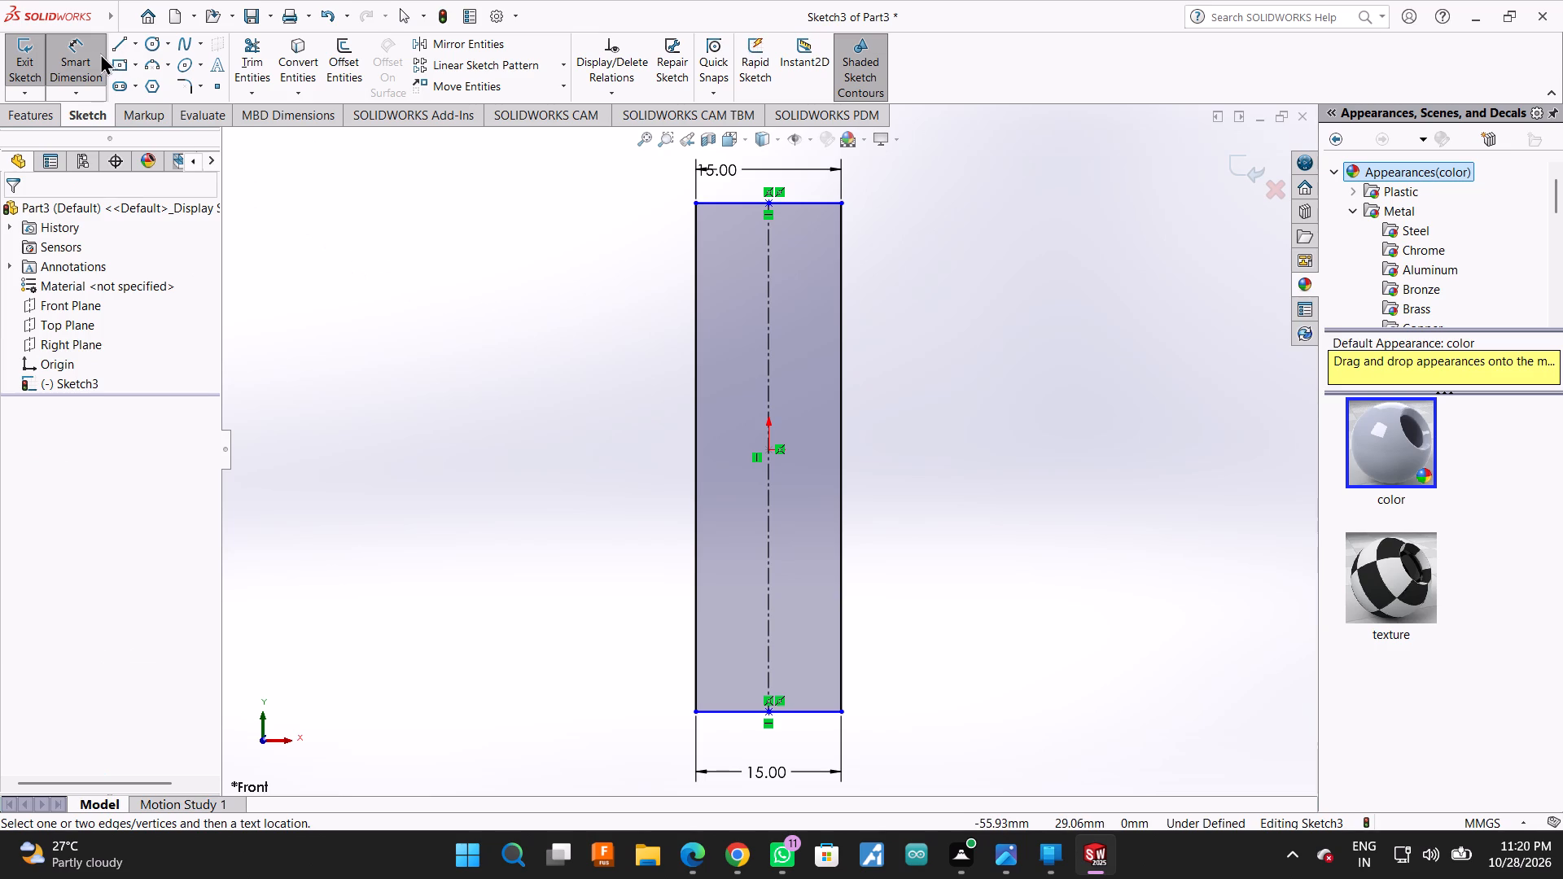
Dimension the profile's vertical side edge to 64+50, giving a height of 114 mm.
click(77, 59)
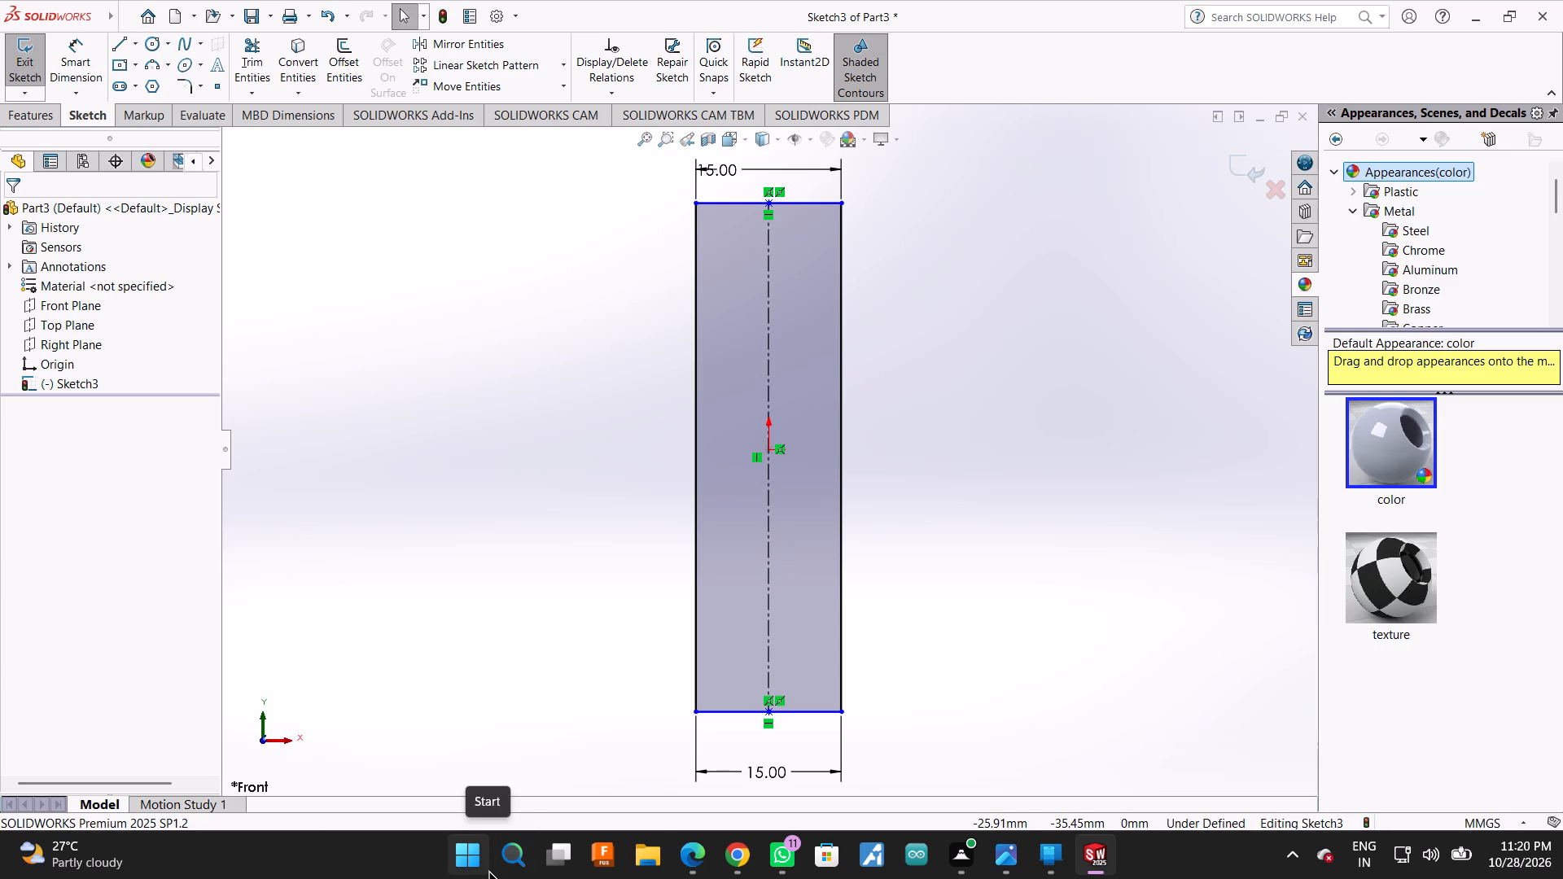
click(691, 523)
click(62, 44)
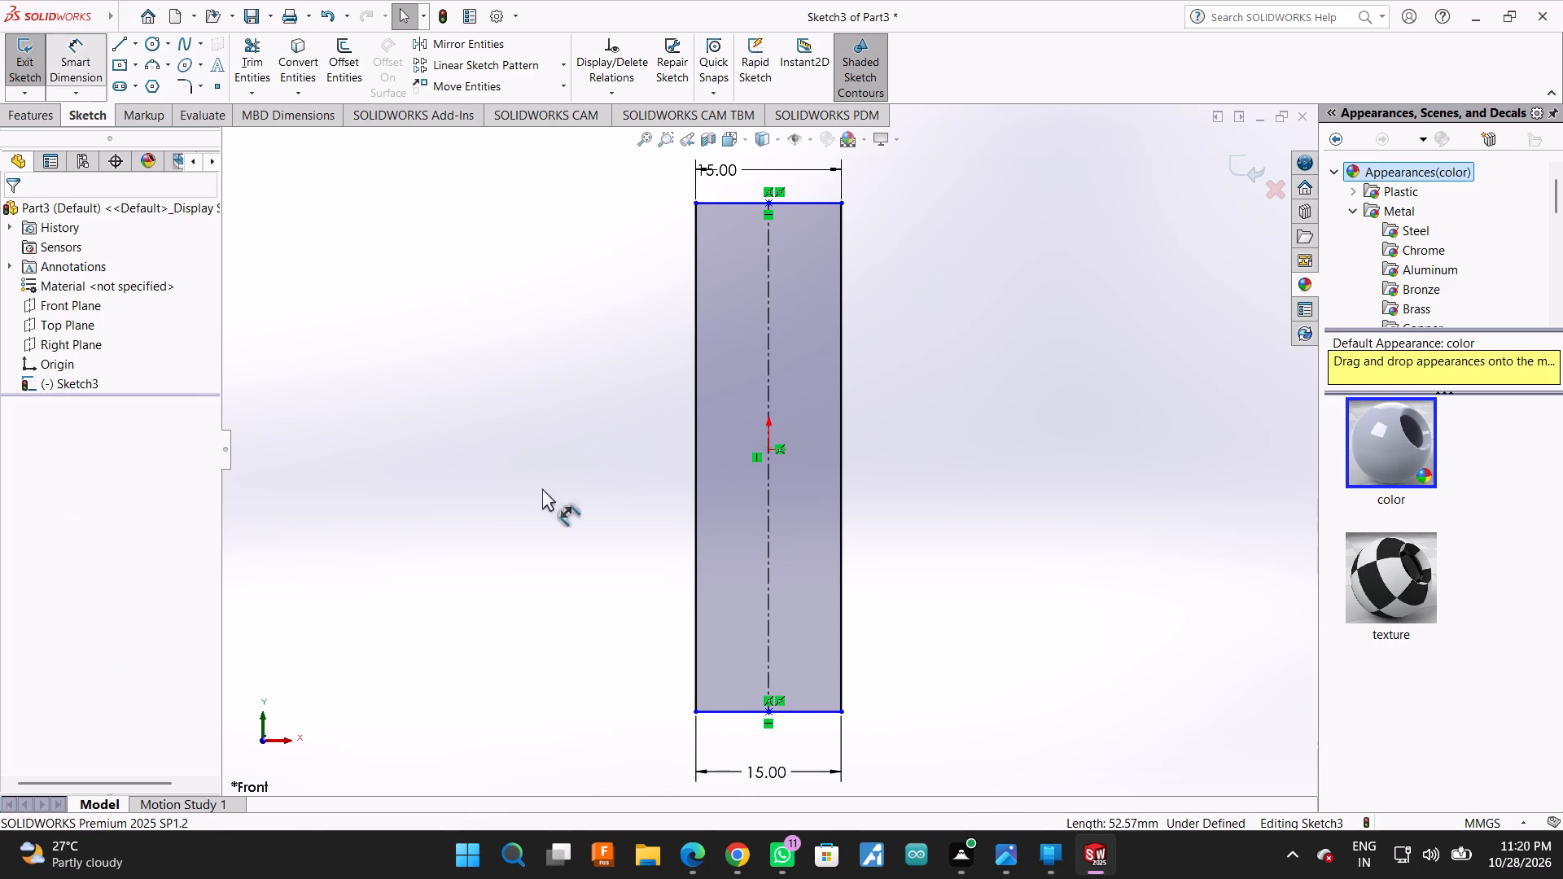
click(698, 501)
click(424, 491)
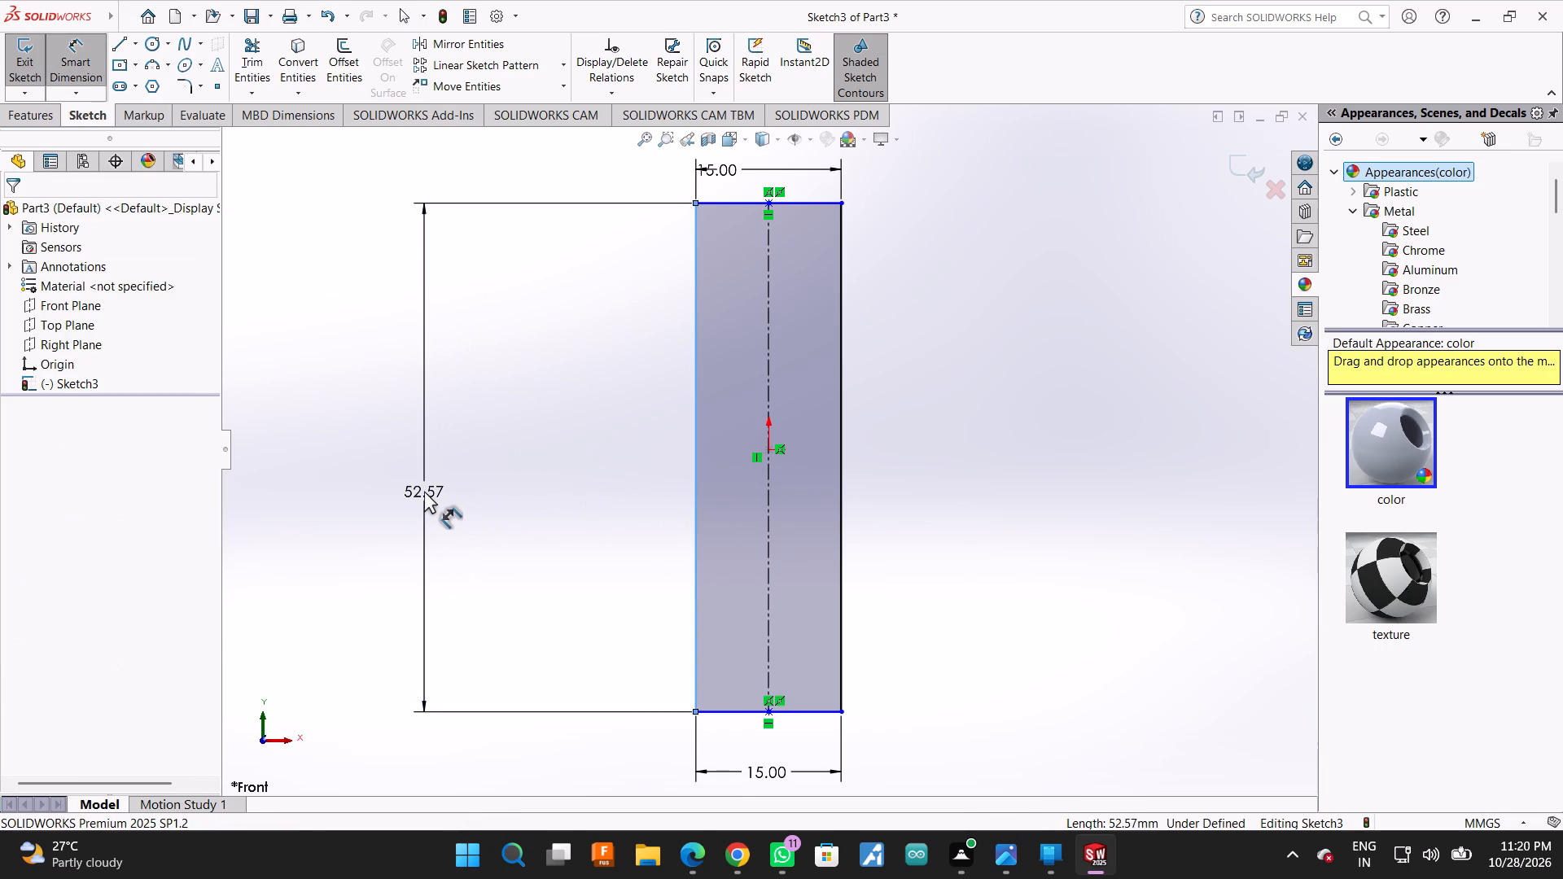
text(64)
text(+50)
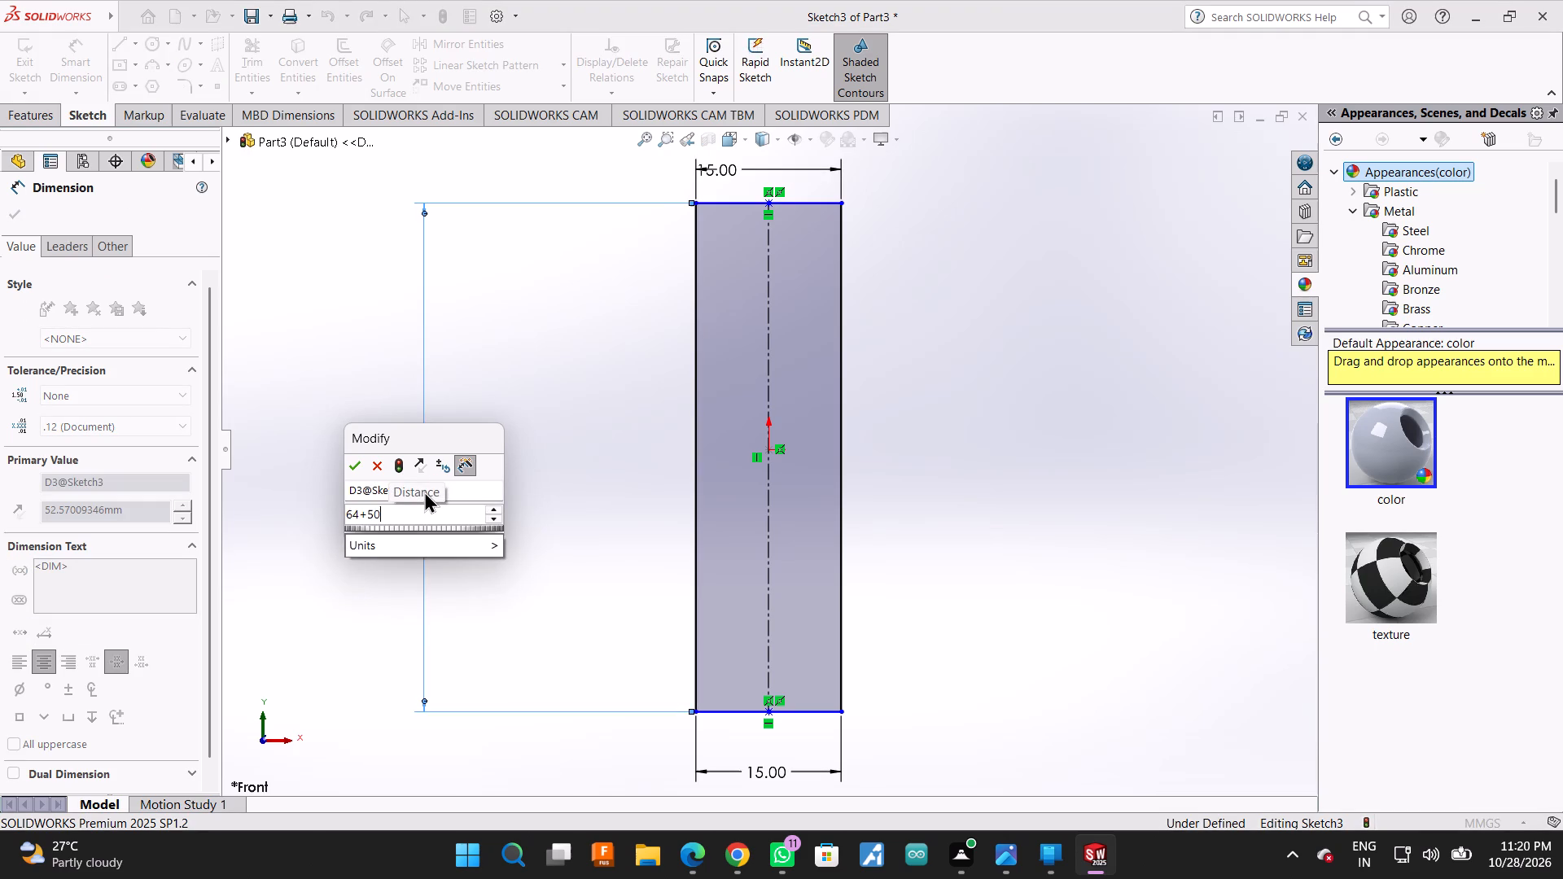
key(Return)
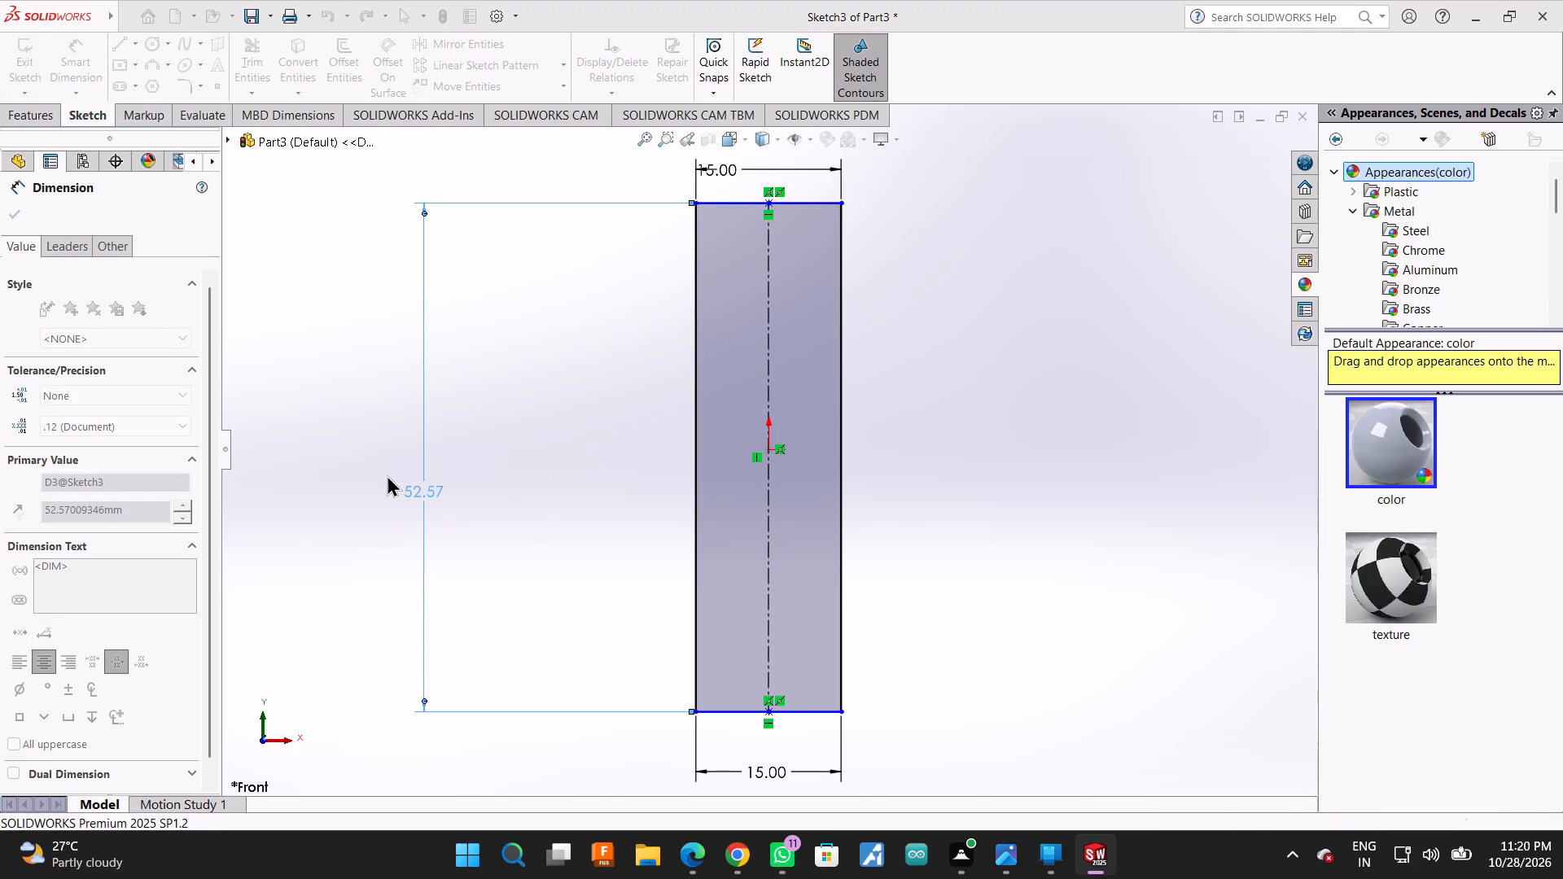
scroll(626, 597, up, 2)
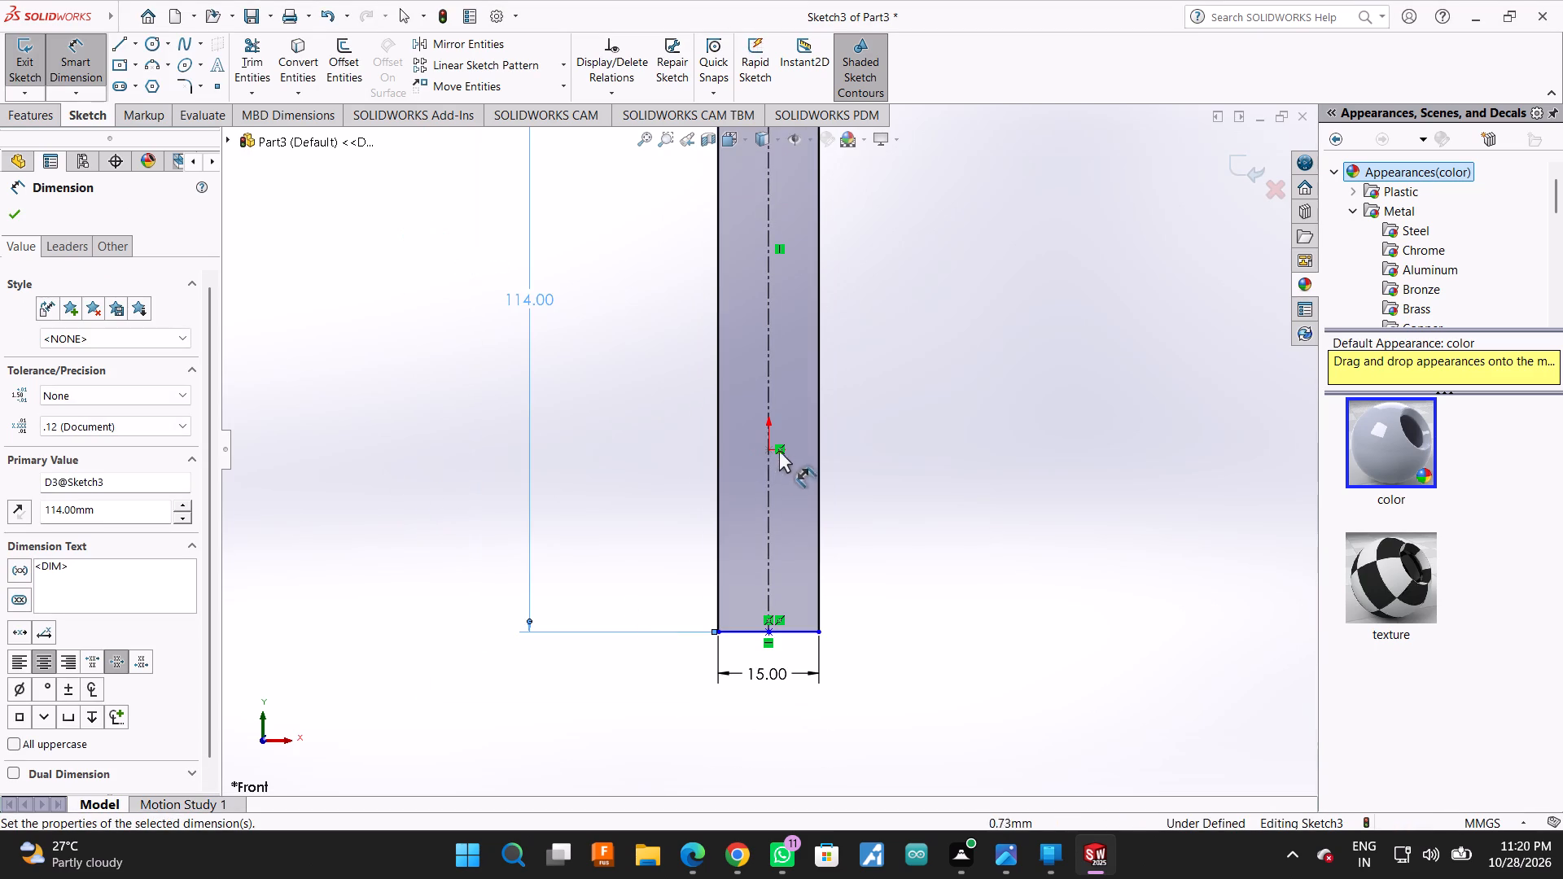
scroll(785, 454, up, 5)
scroll(786, 455, down, 1)
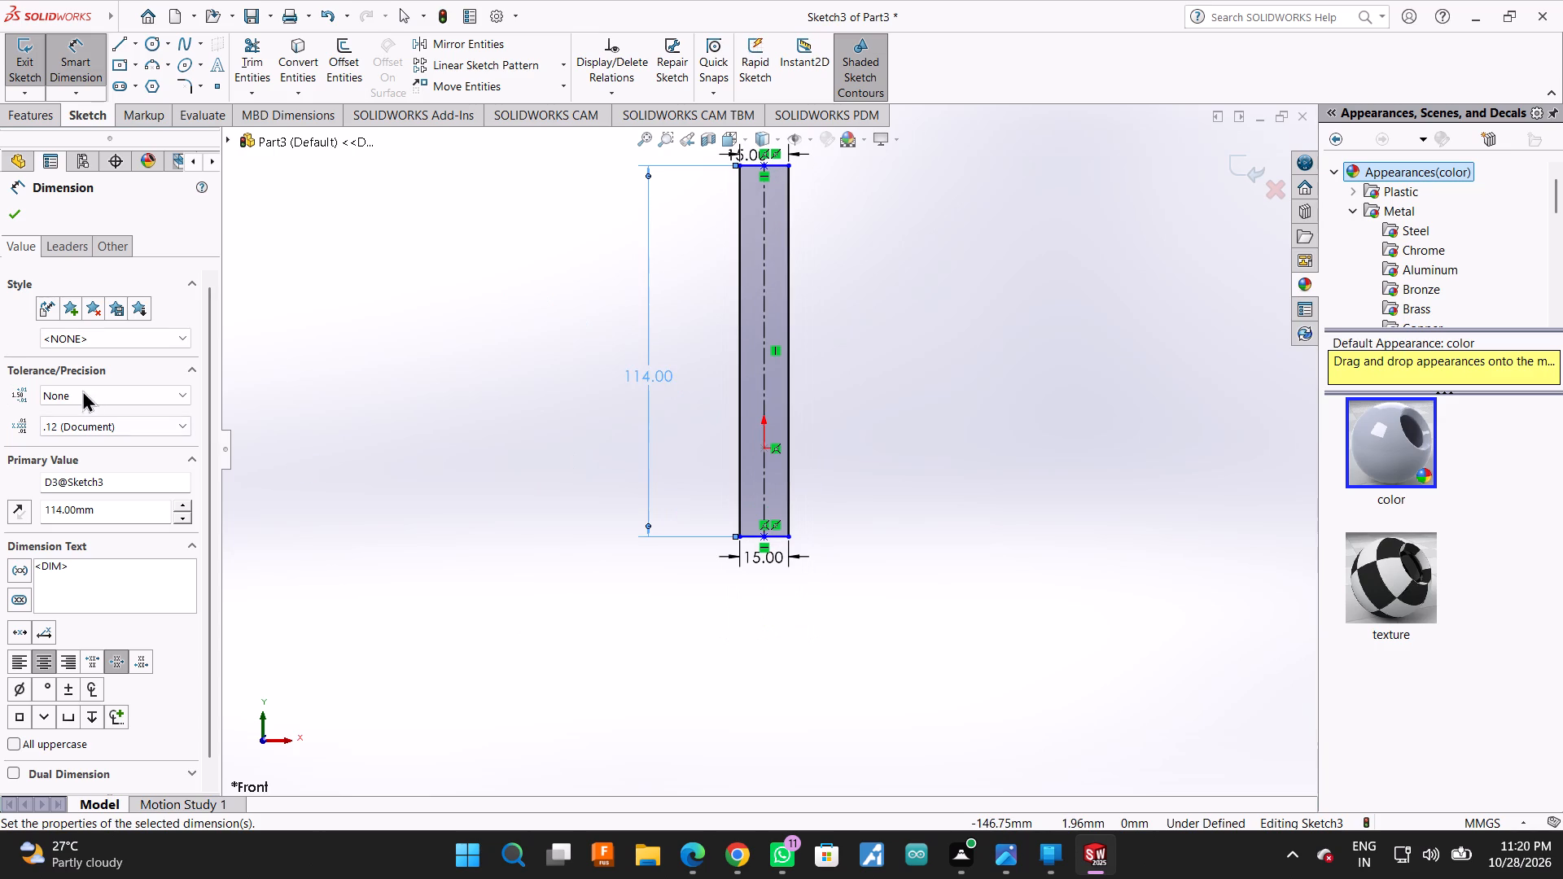
click(11, 212)
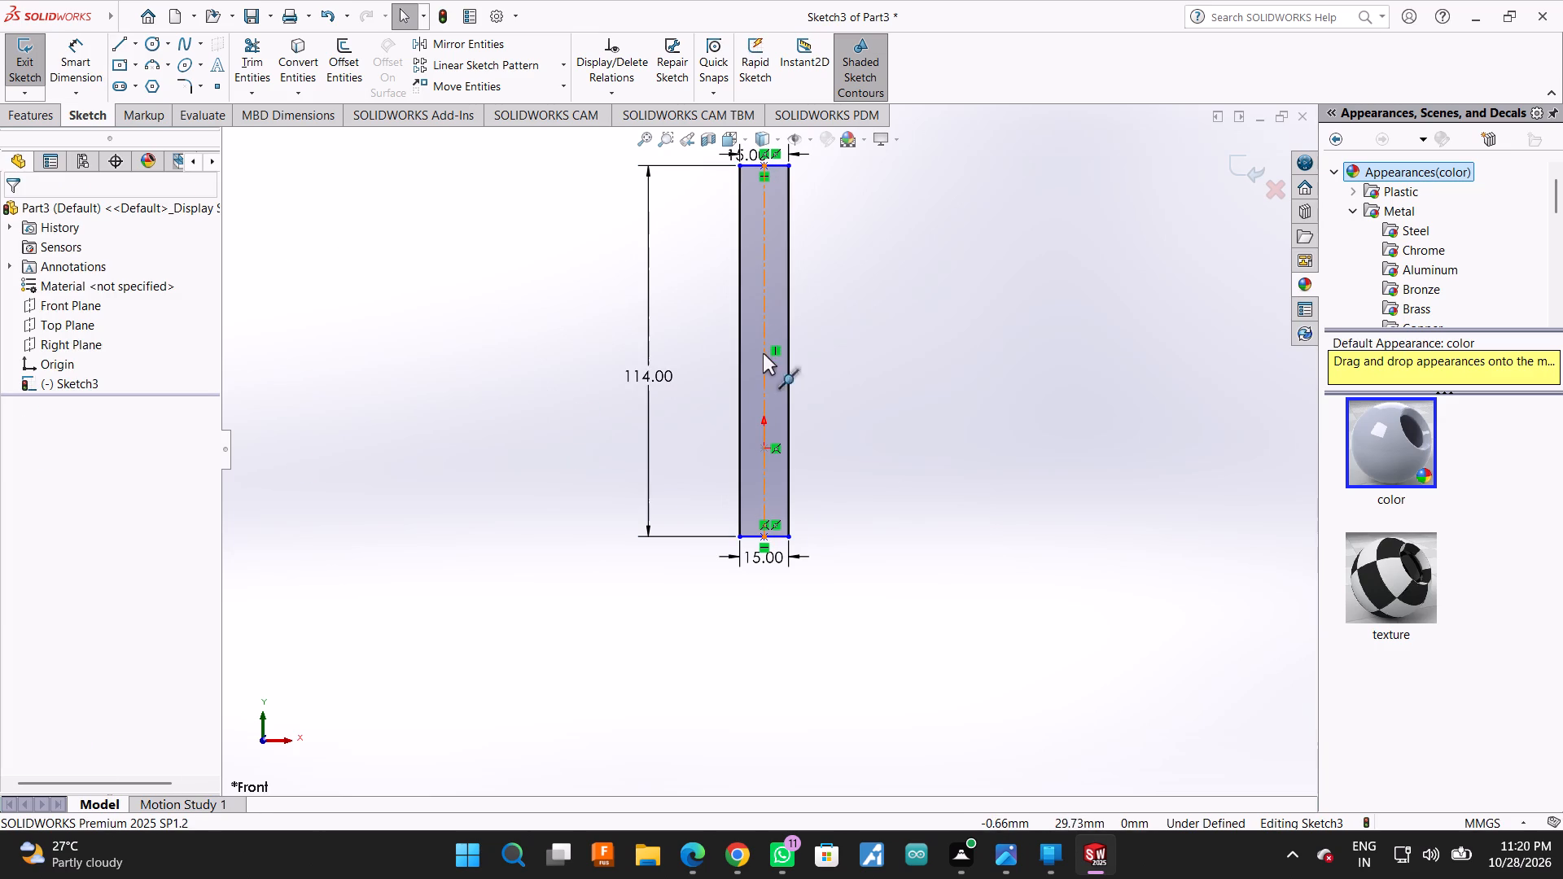
Add a Coincident relation between the vertical centerline's midpoint and the sketch origin.
click(762, 348)
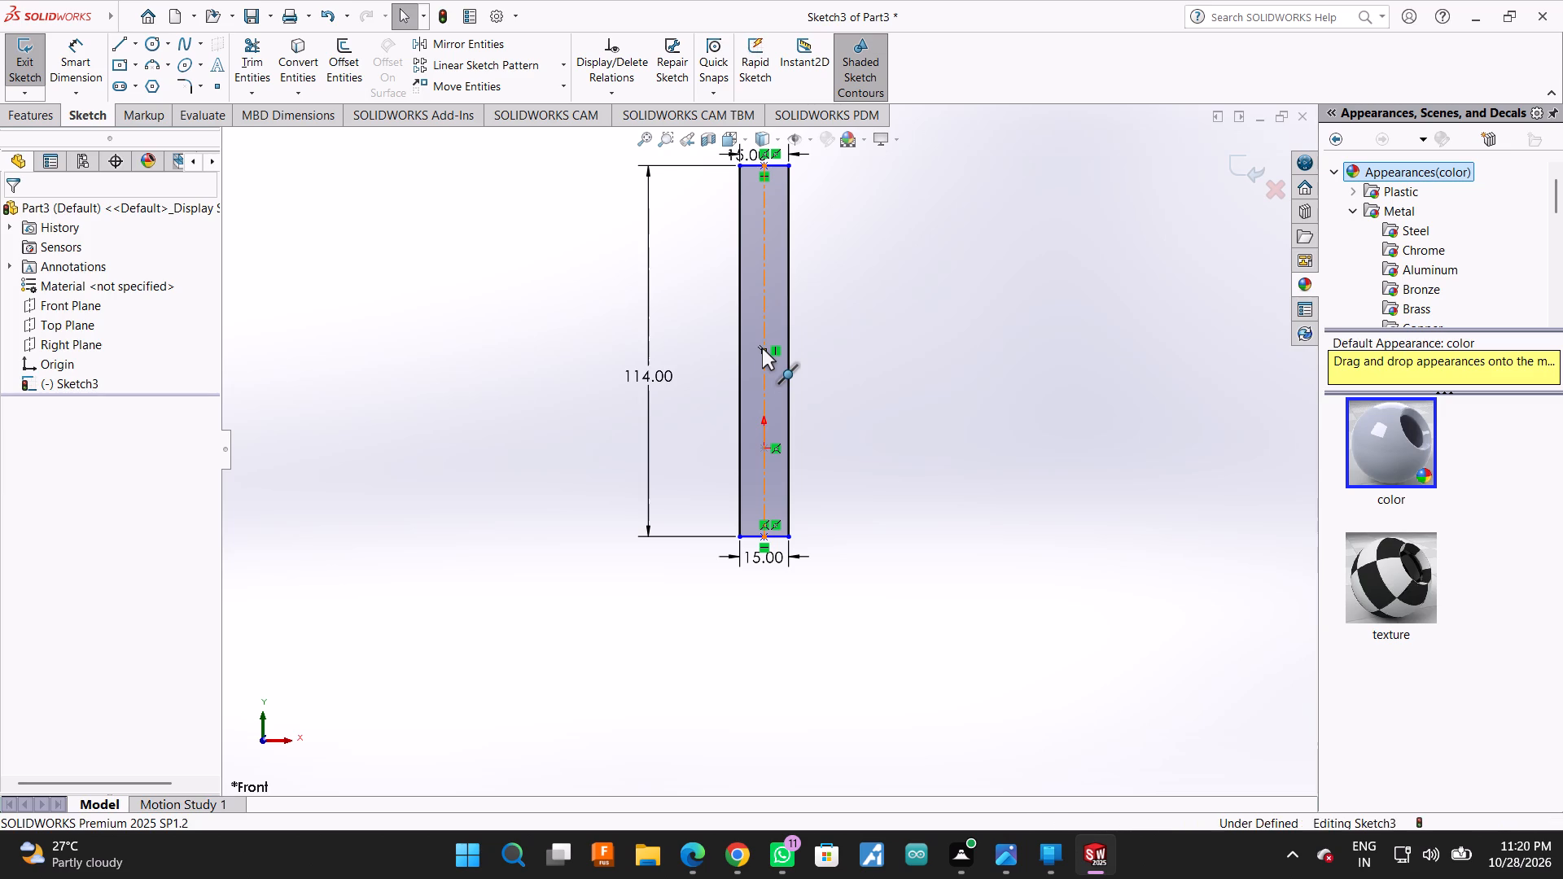
ctrl+scroll(764, 387, down, 3)
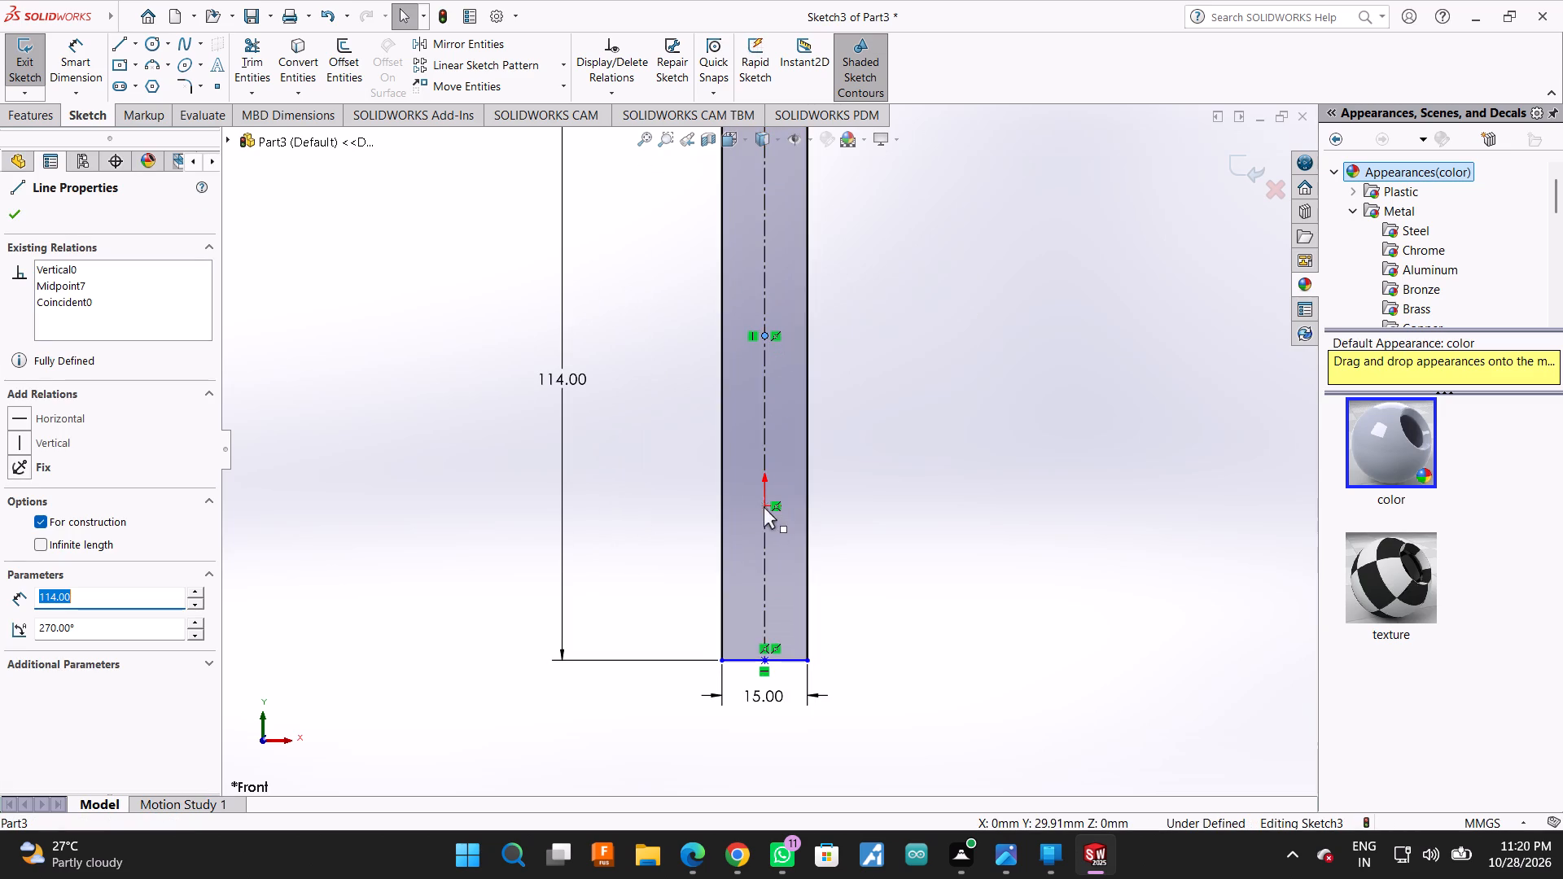
ctrl+click(763, 505)
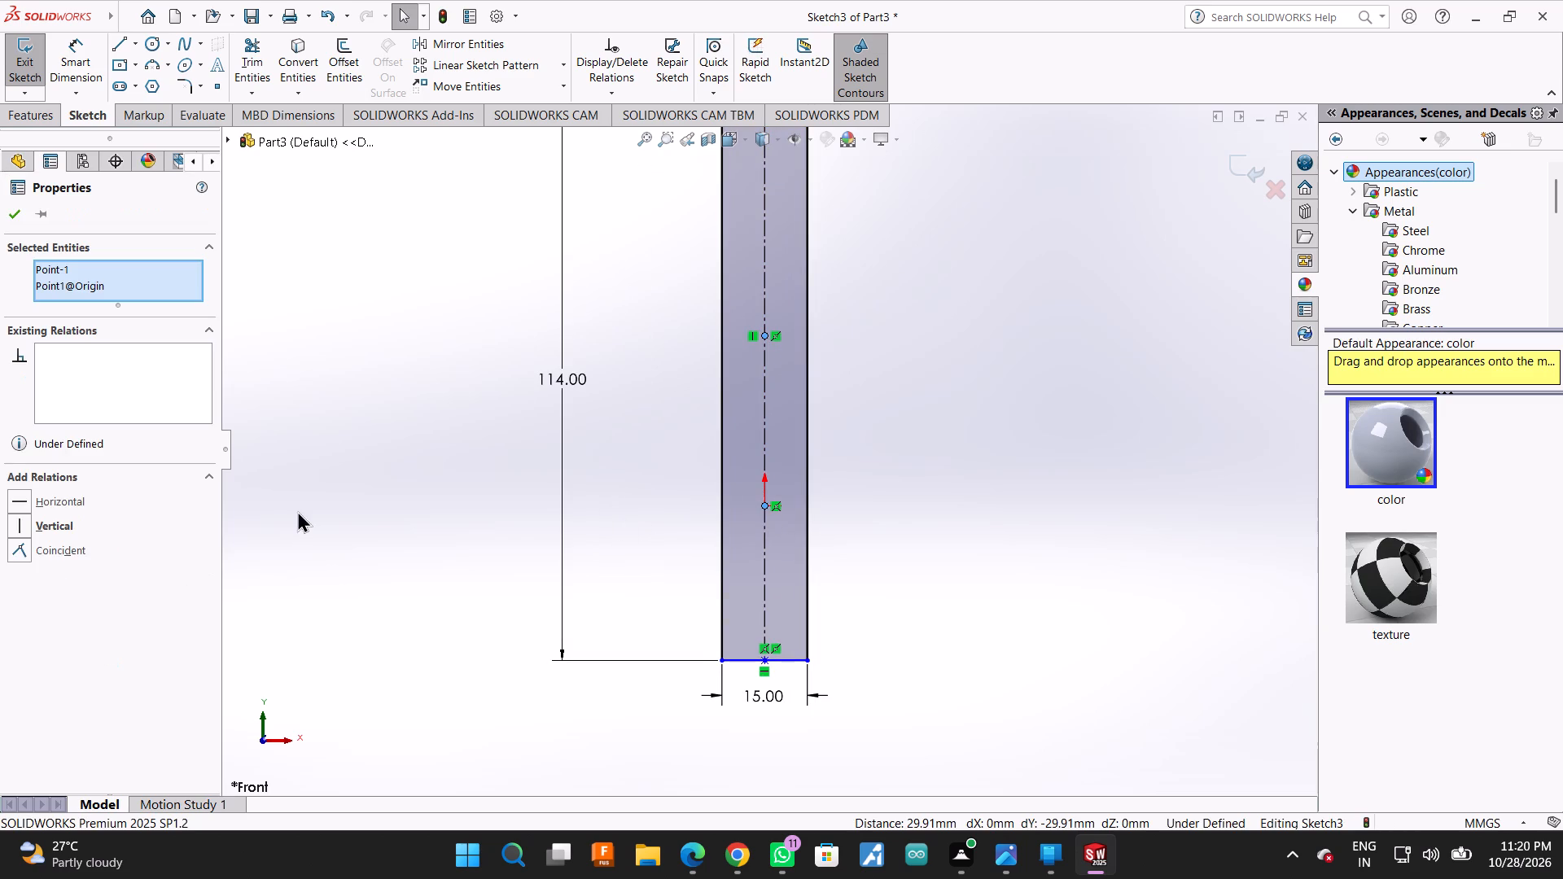
click(46, 549)
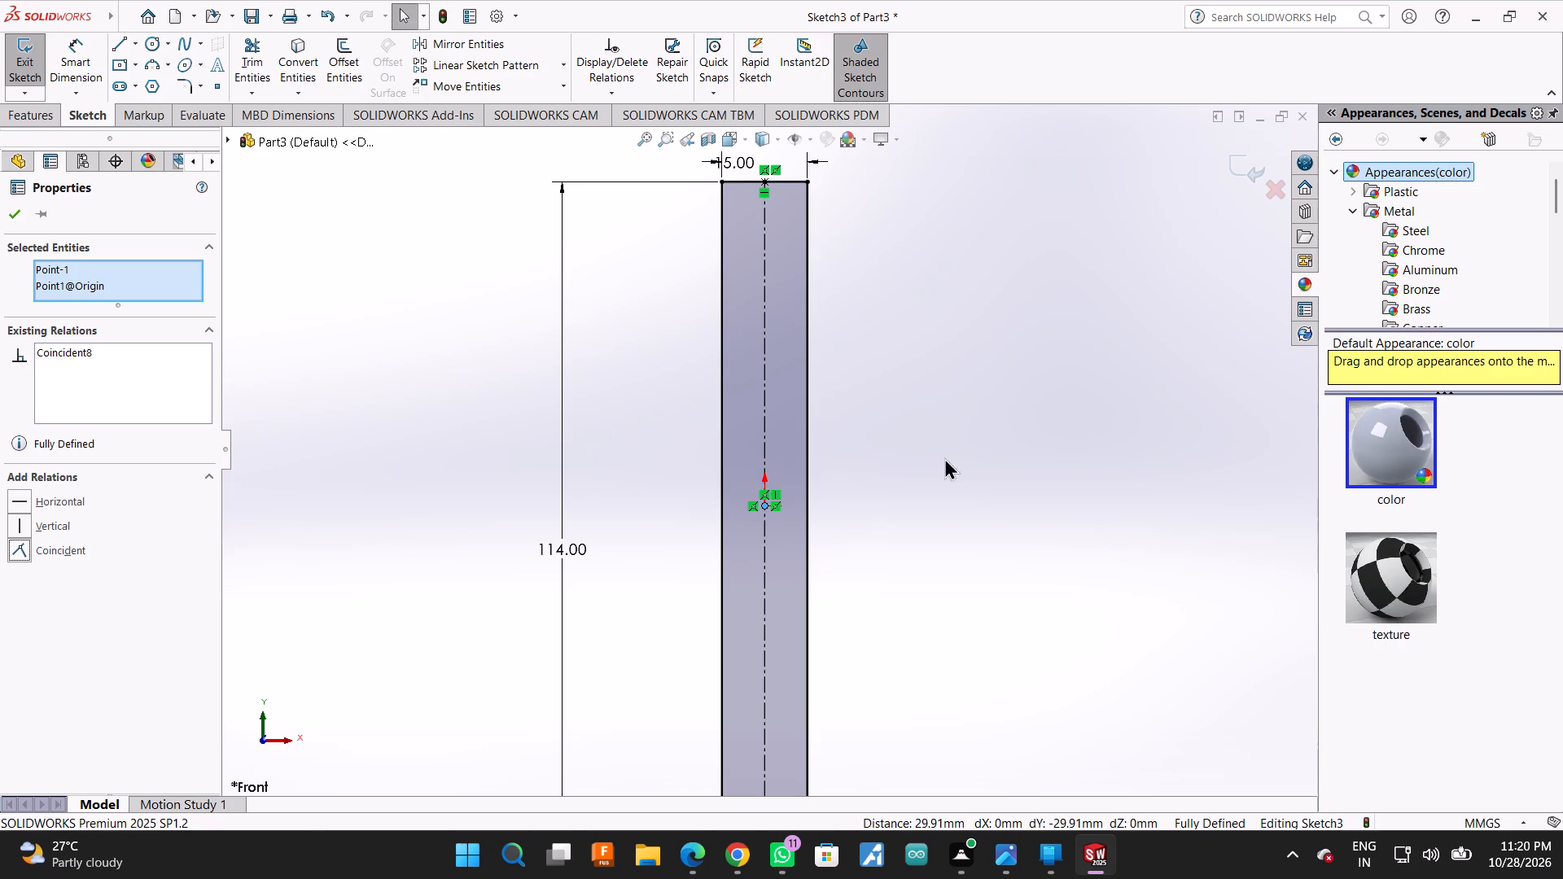
click(13, 203)
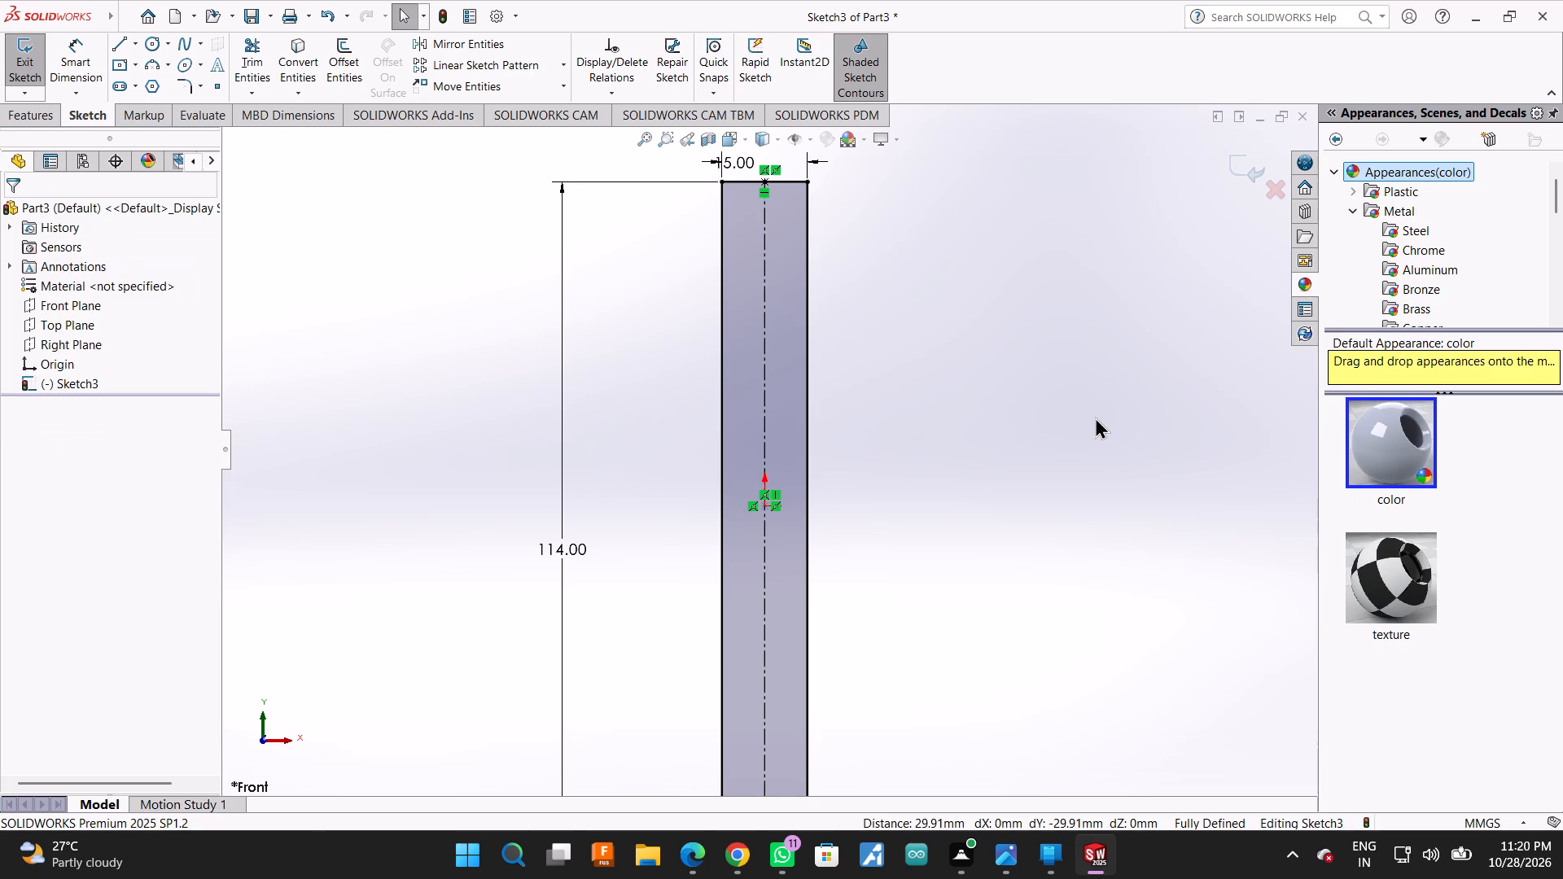
click(1094, 417)
Extrude the 15 by 114 mm rectangle with a Mid Plane end condition to a depth of 44+54 mm.
scroll(1094, 416, up, 2)
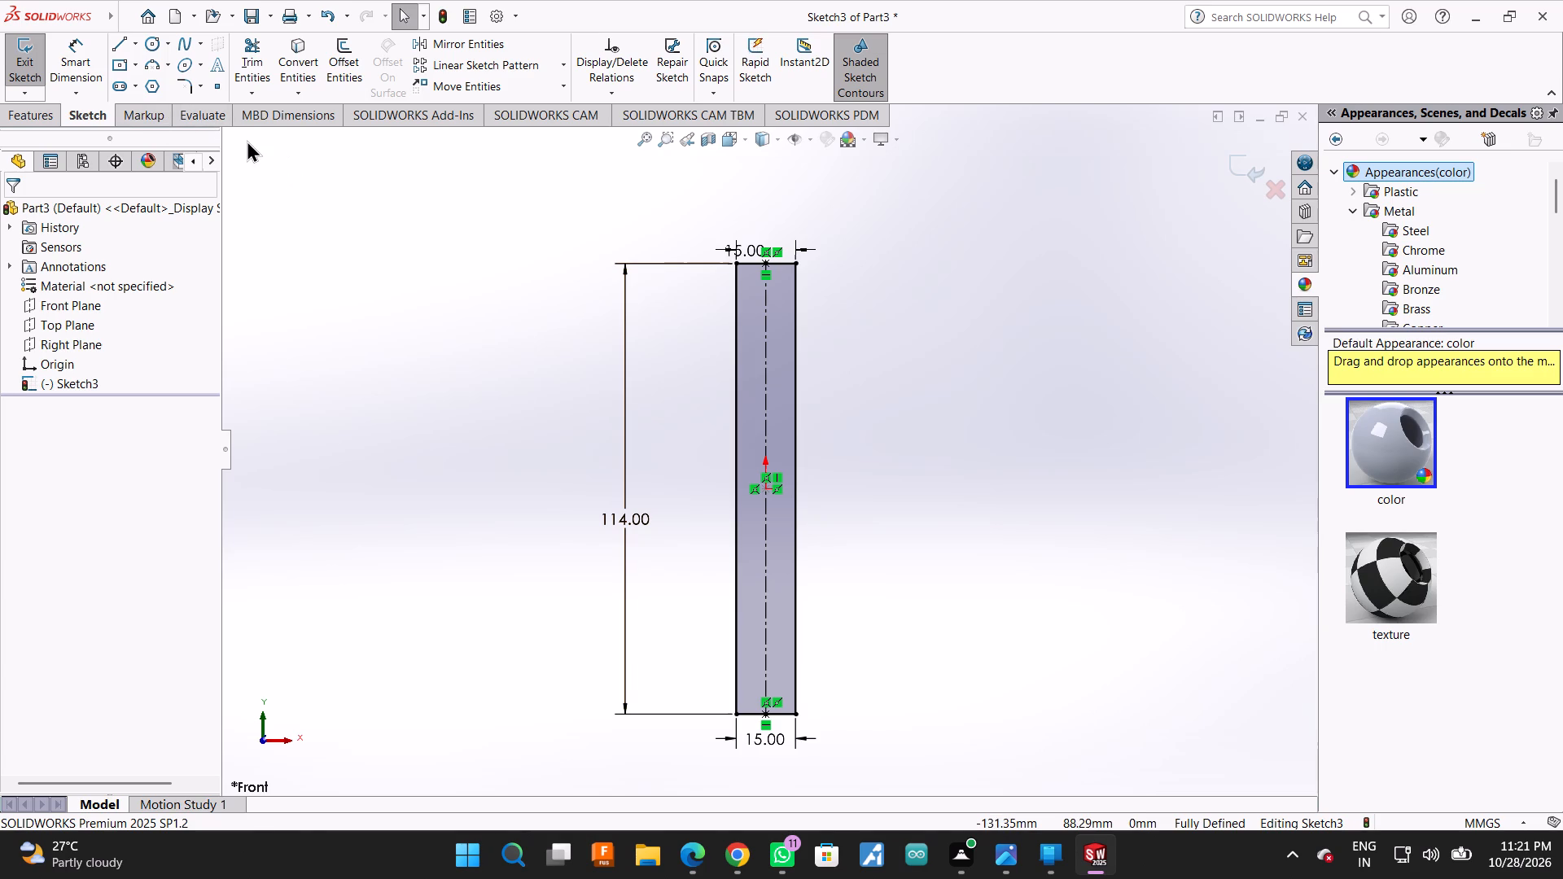
click(48, 113)
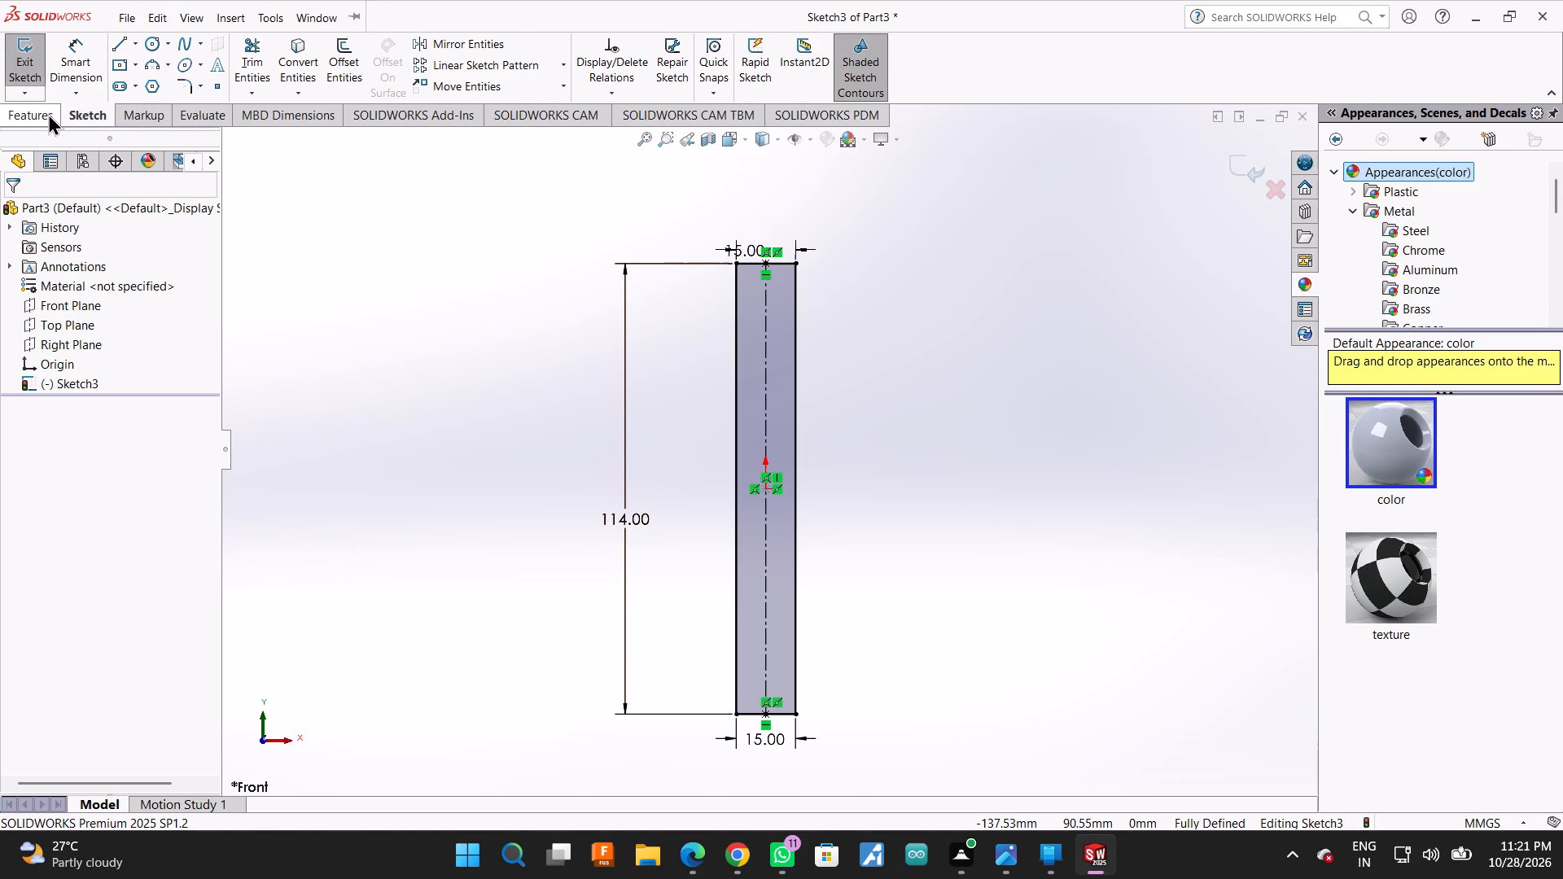
click(42, 56)
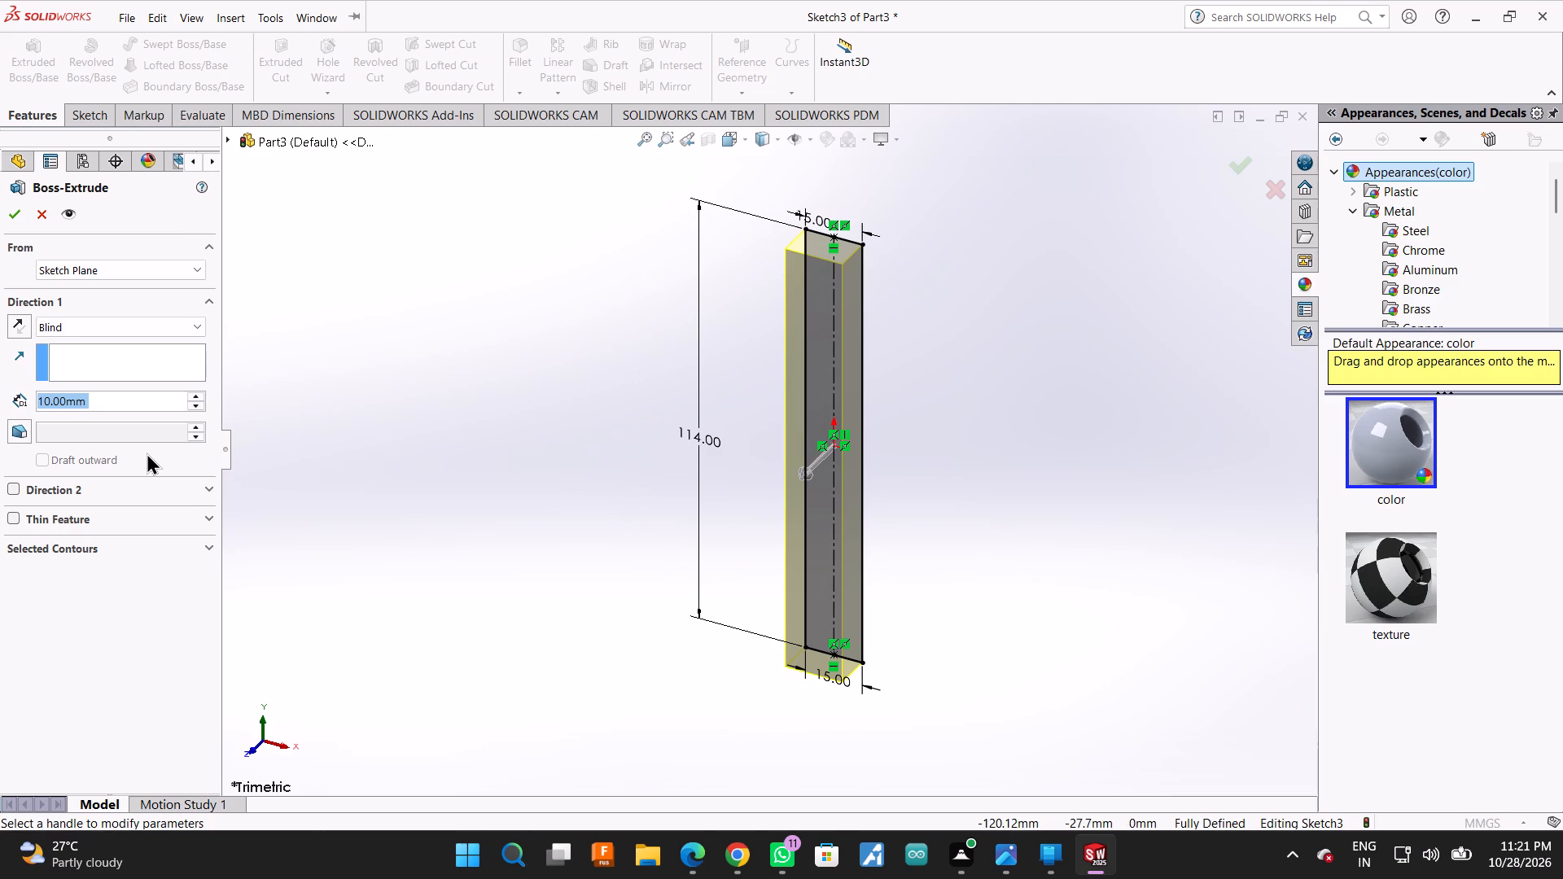
key(shift+parenleft)
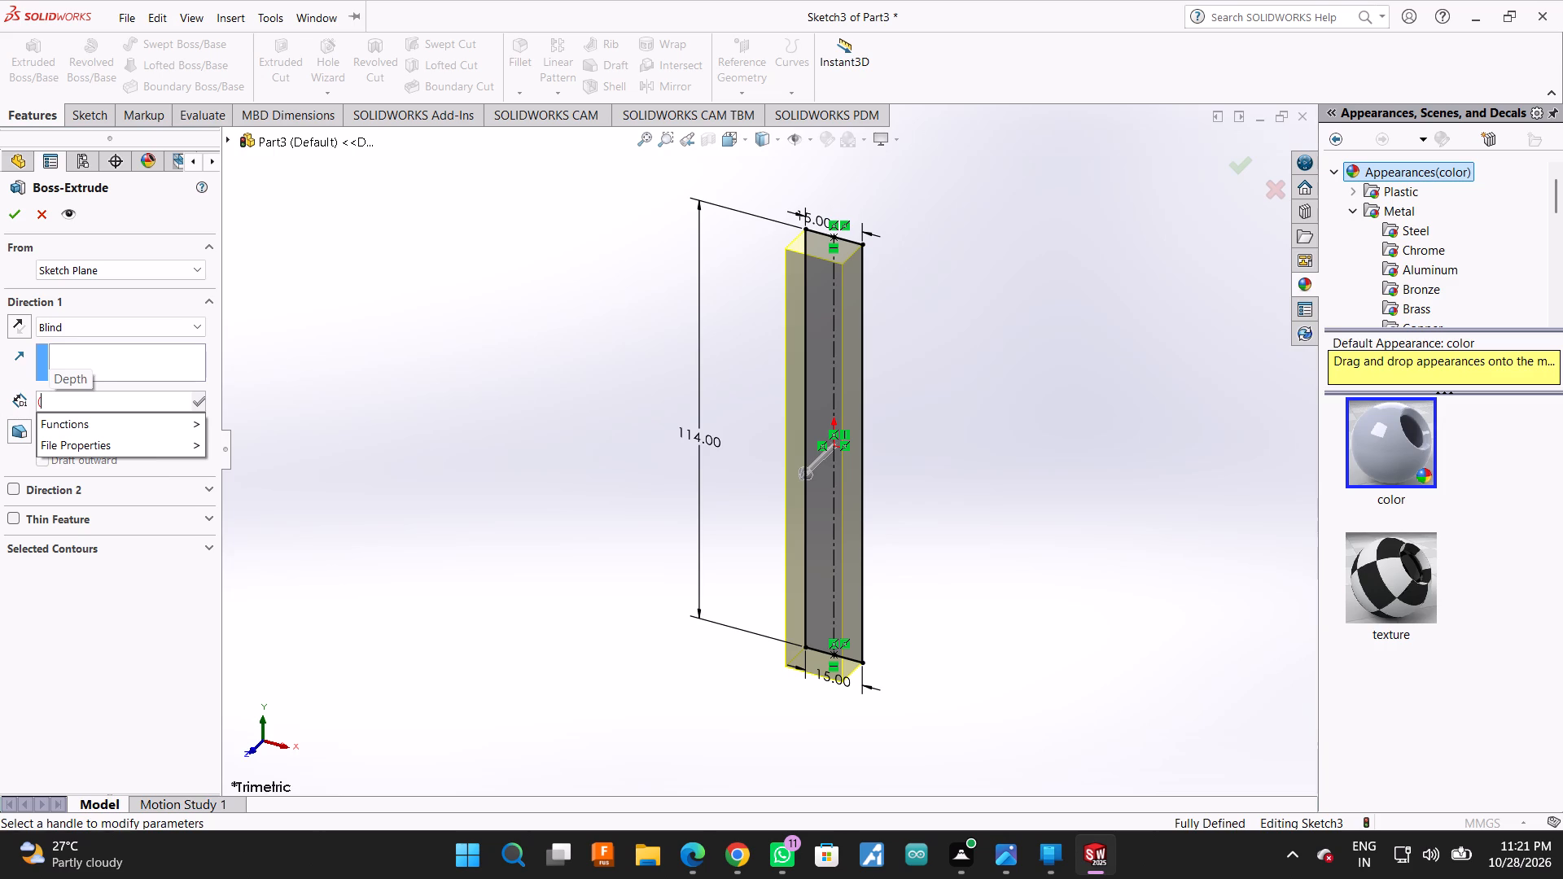
key(BackSpace)
text(44)
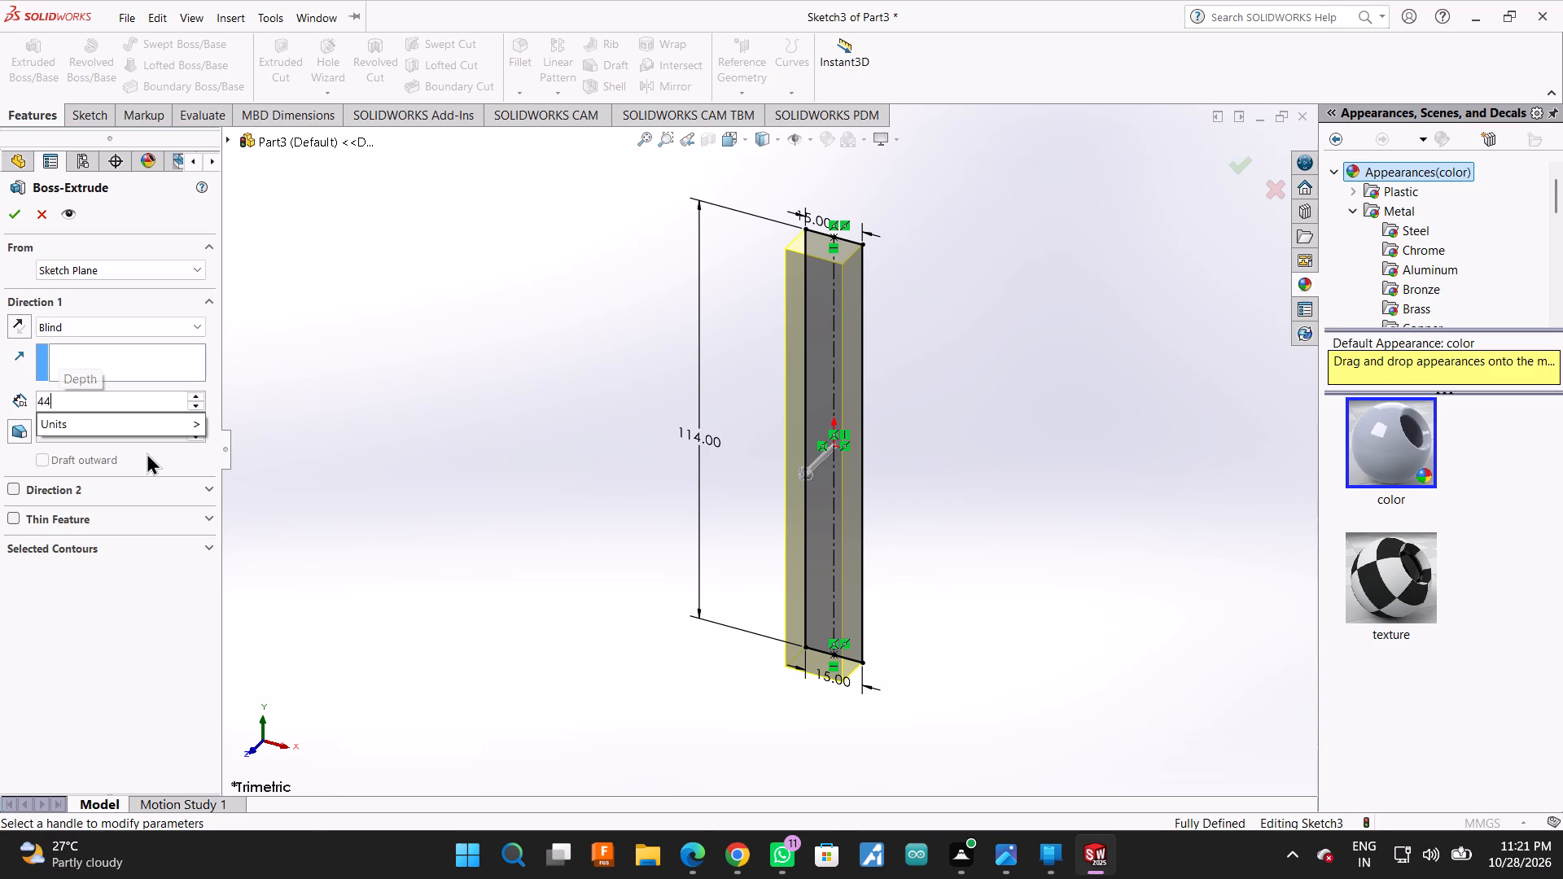
key(plus)
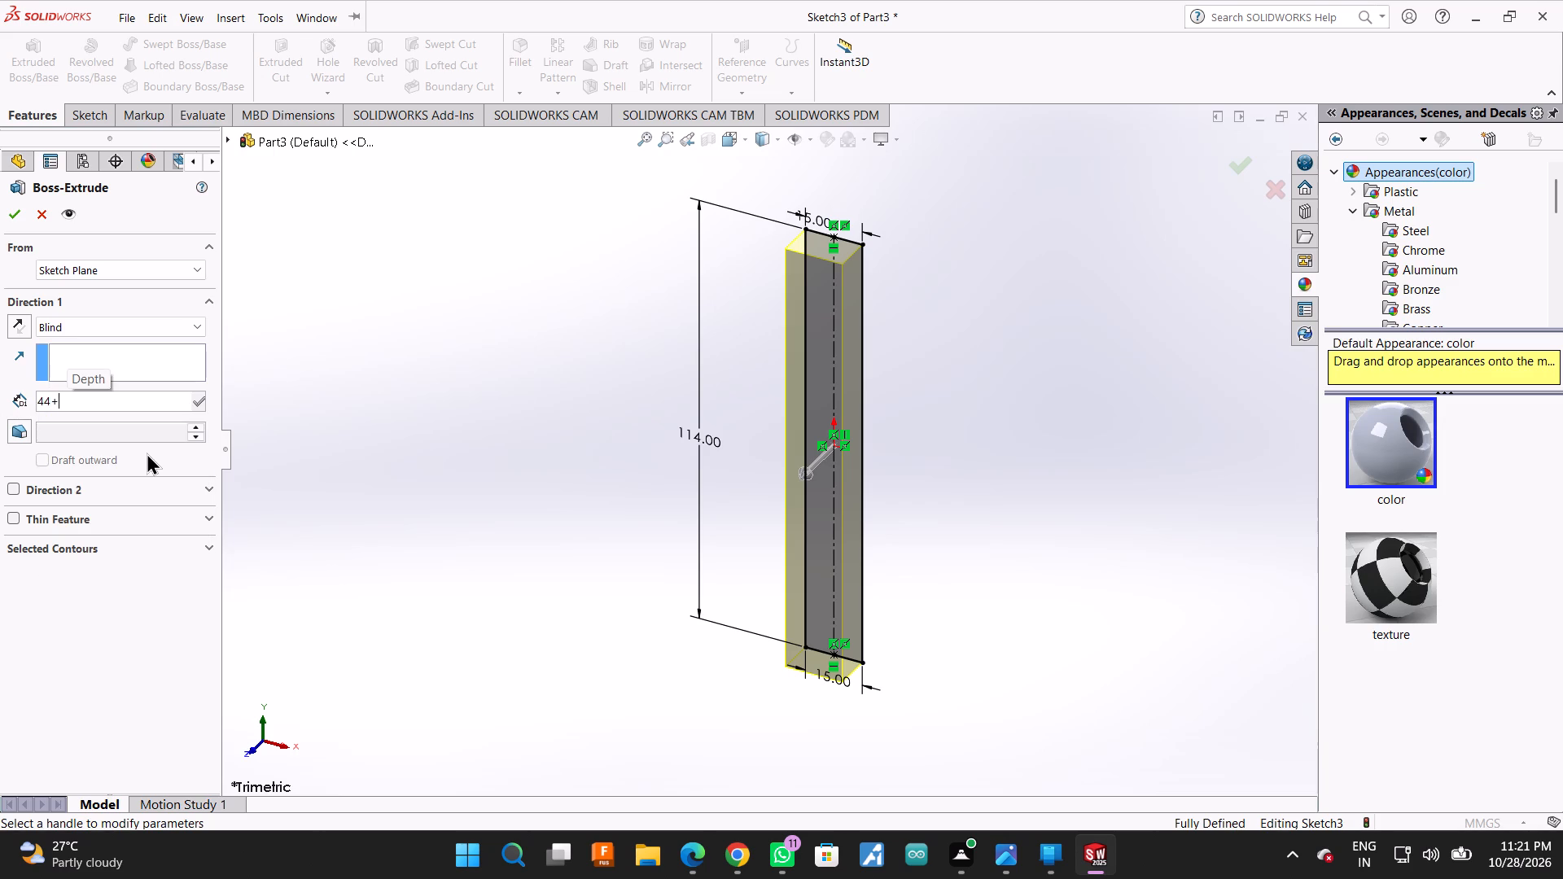
text(54)
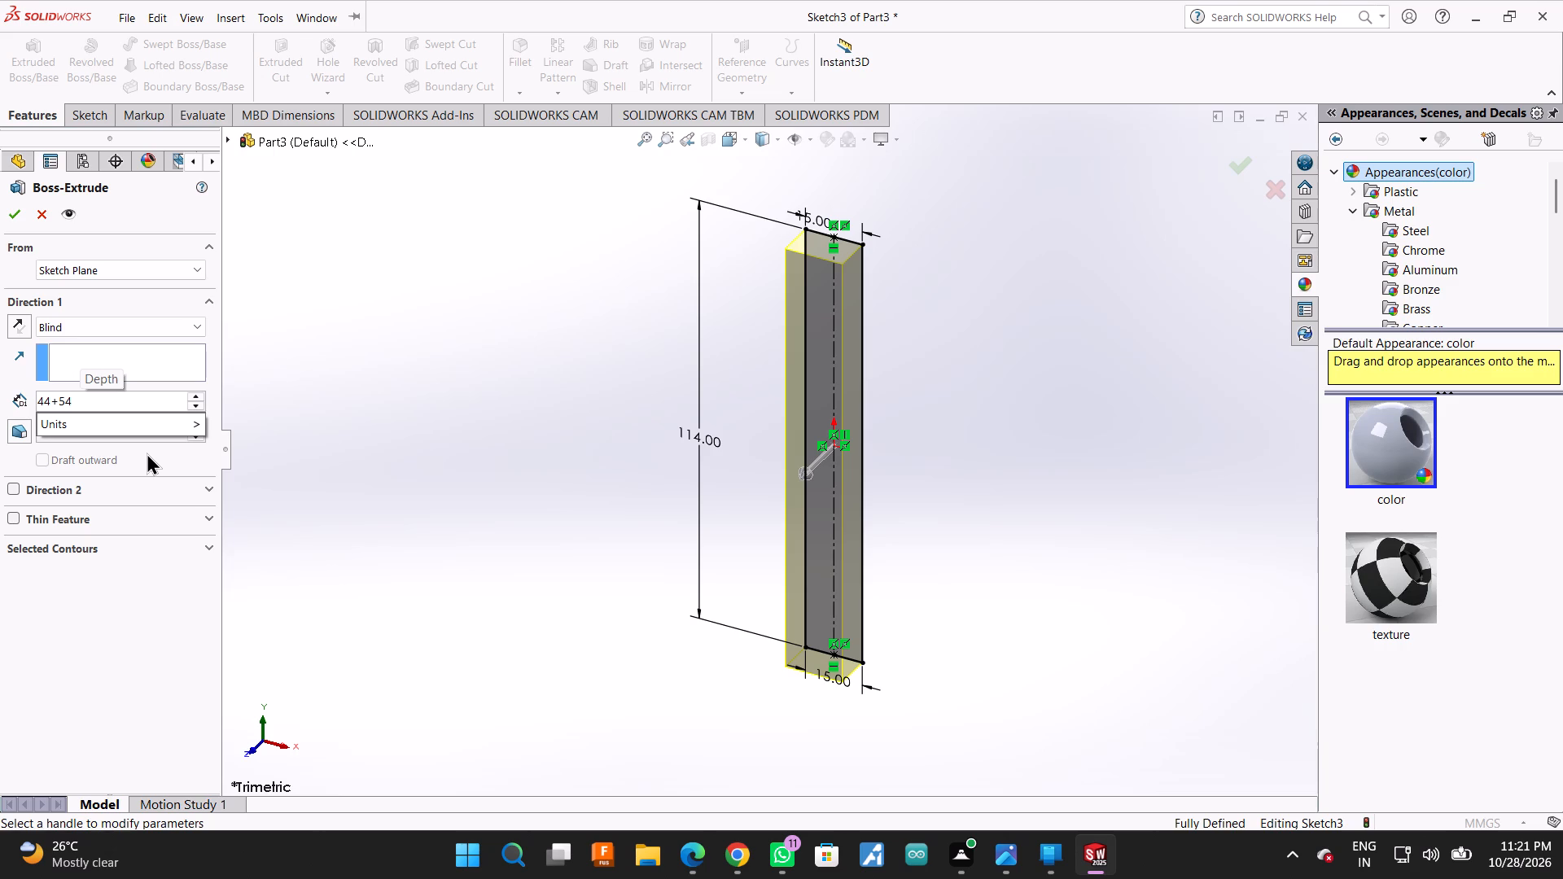
click(173, 321)
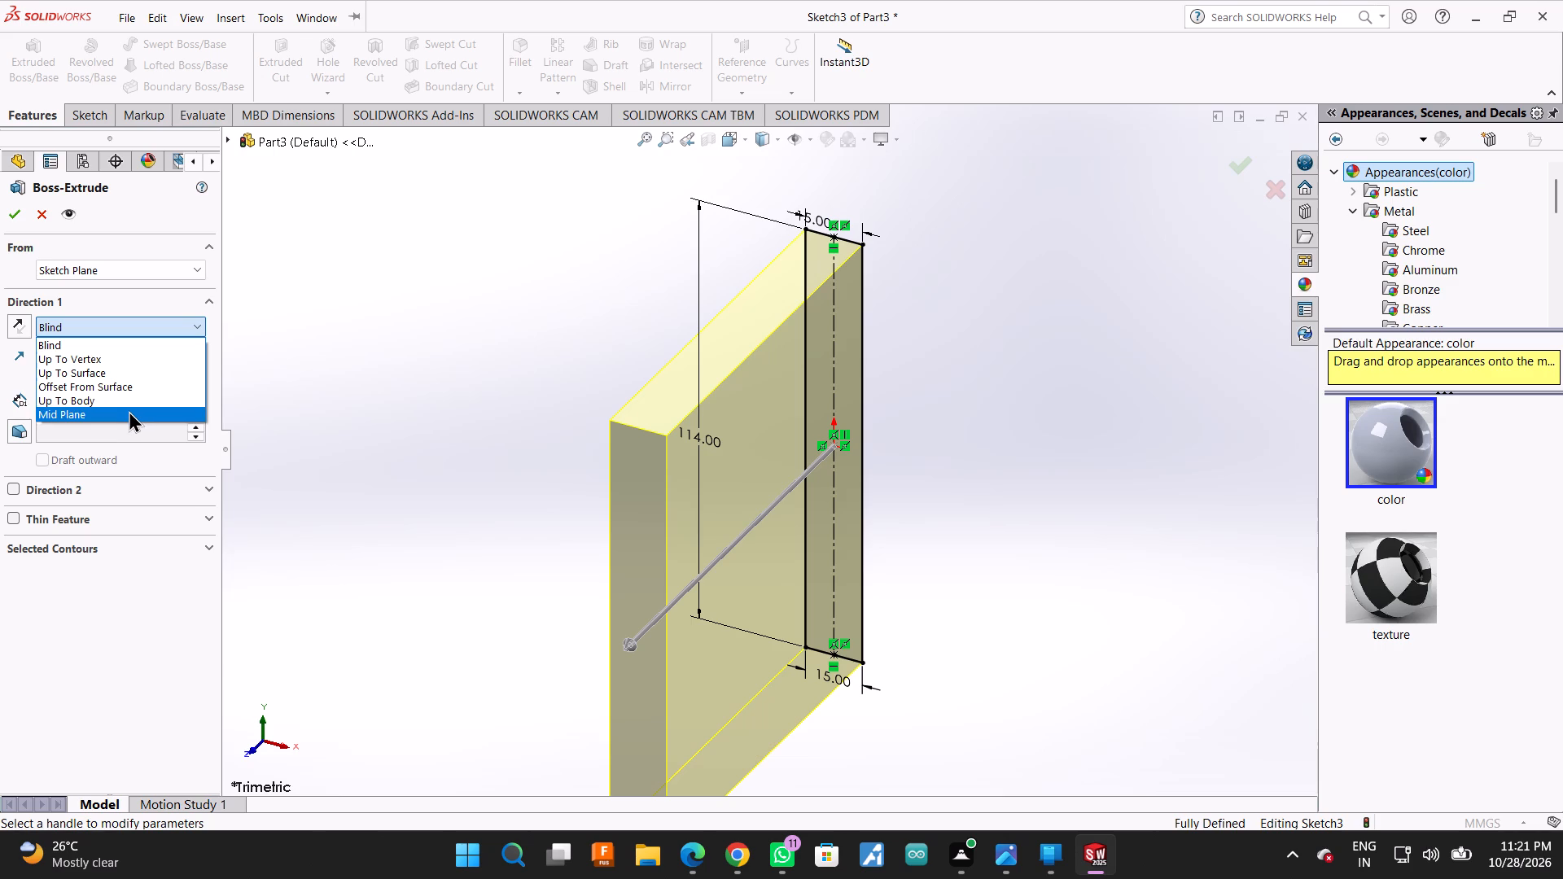
click(129, 410)
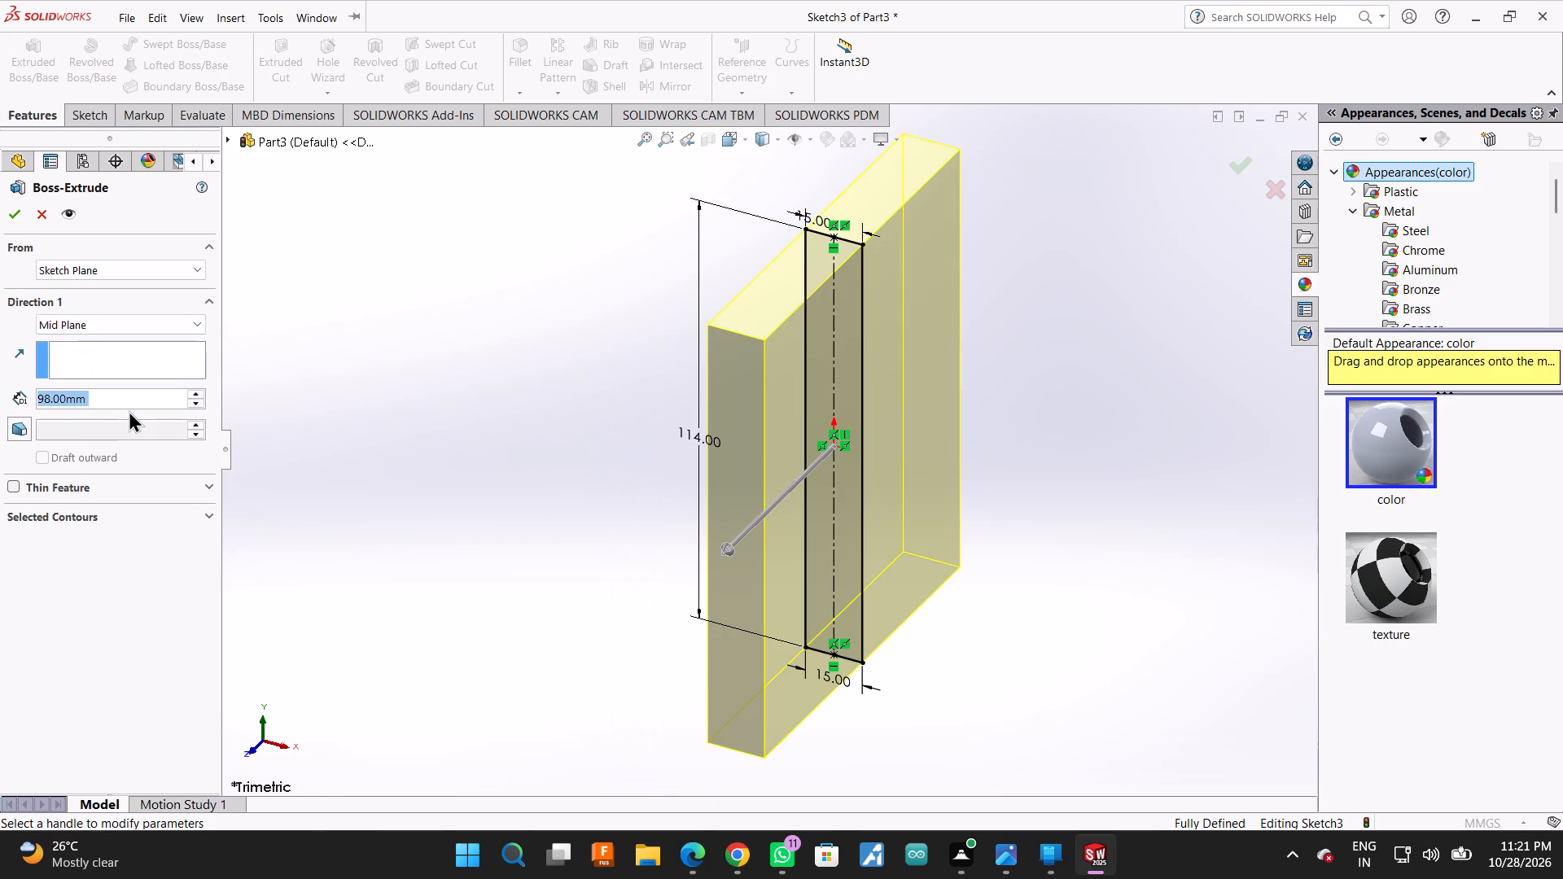
click(3, 208)
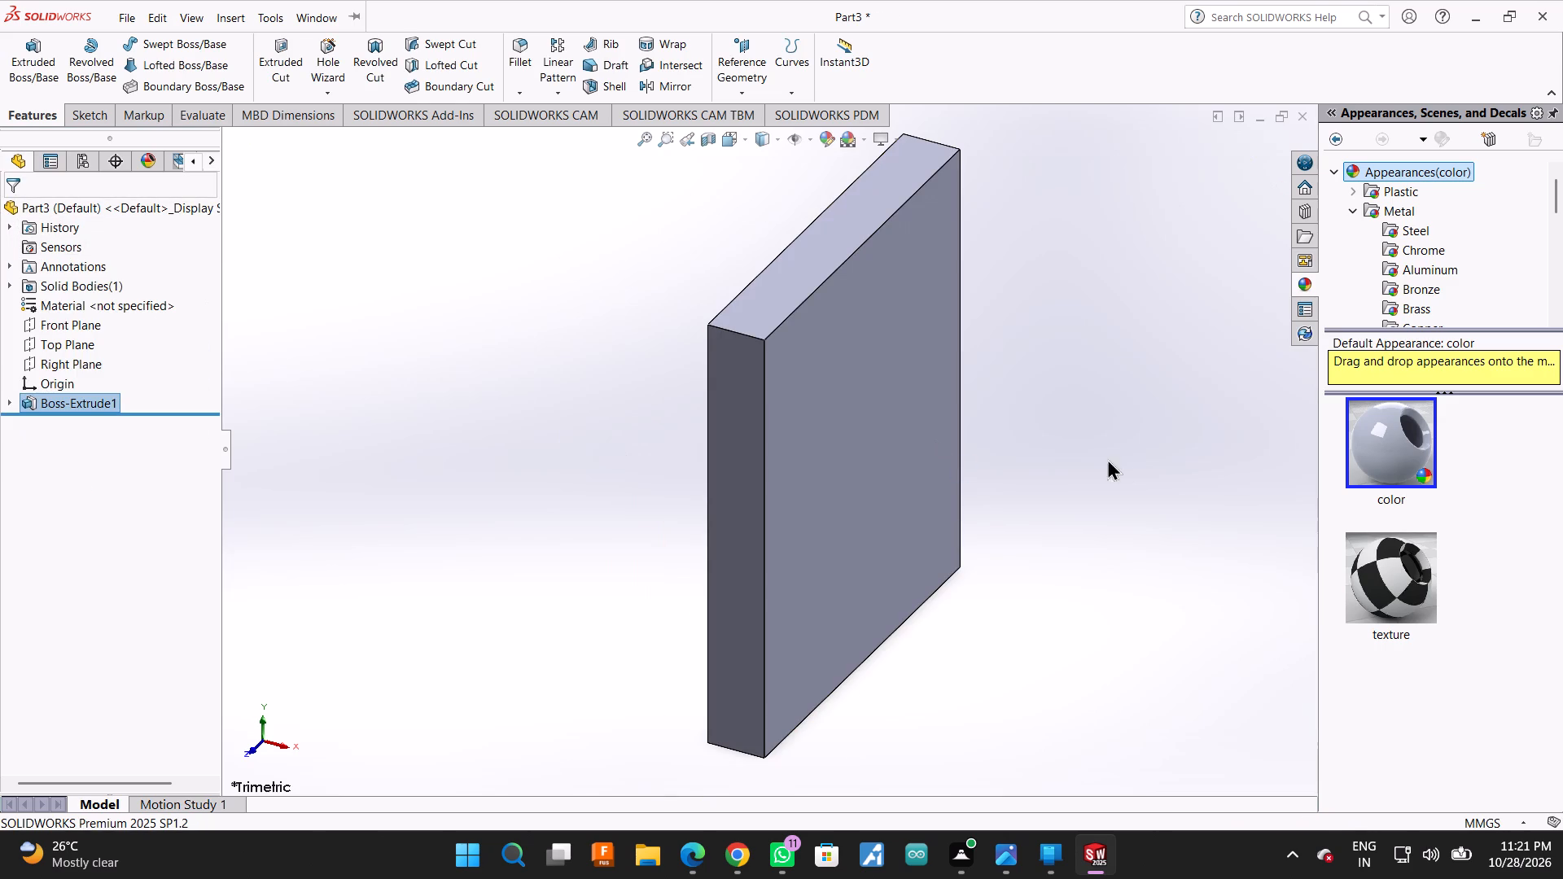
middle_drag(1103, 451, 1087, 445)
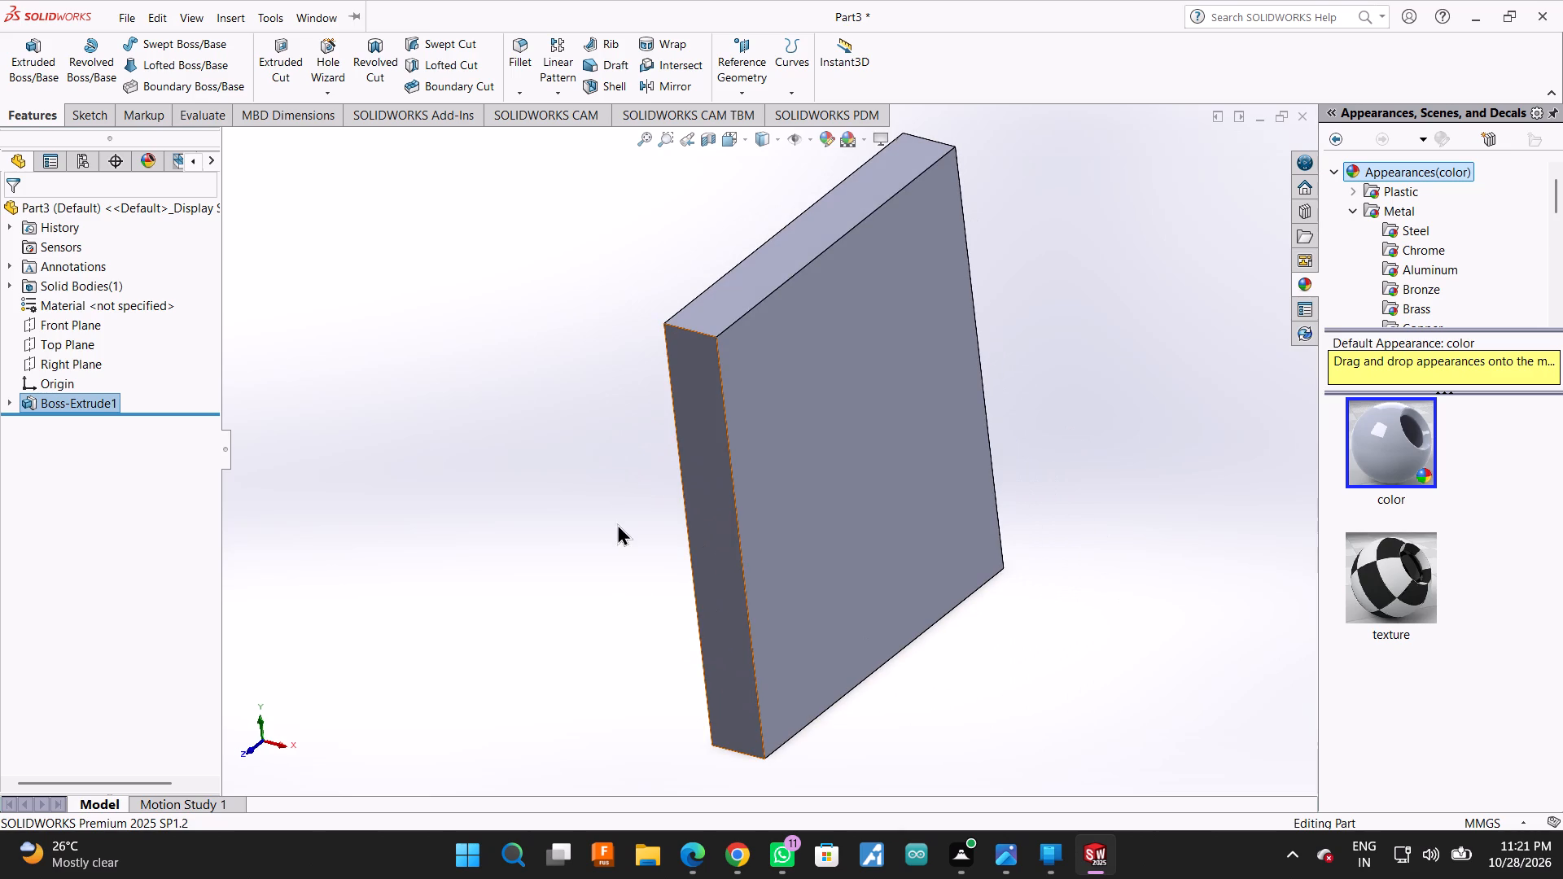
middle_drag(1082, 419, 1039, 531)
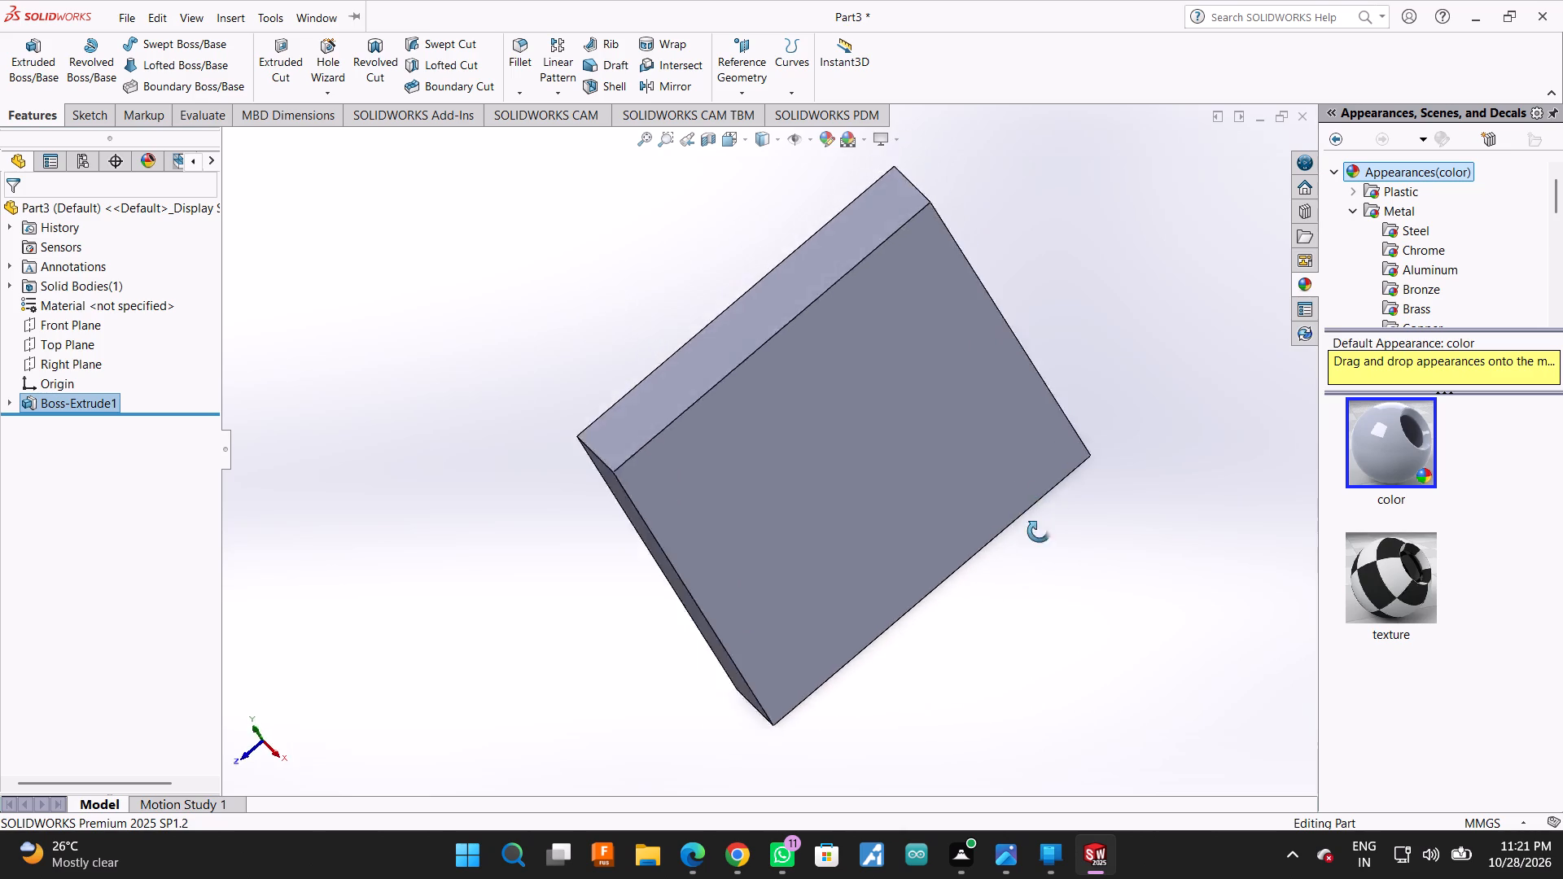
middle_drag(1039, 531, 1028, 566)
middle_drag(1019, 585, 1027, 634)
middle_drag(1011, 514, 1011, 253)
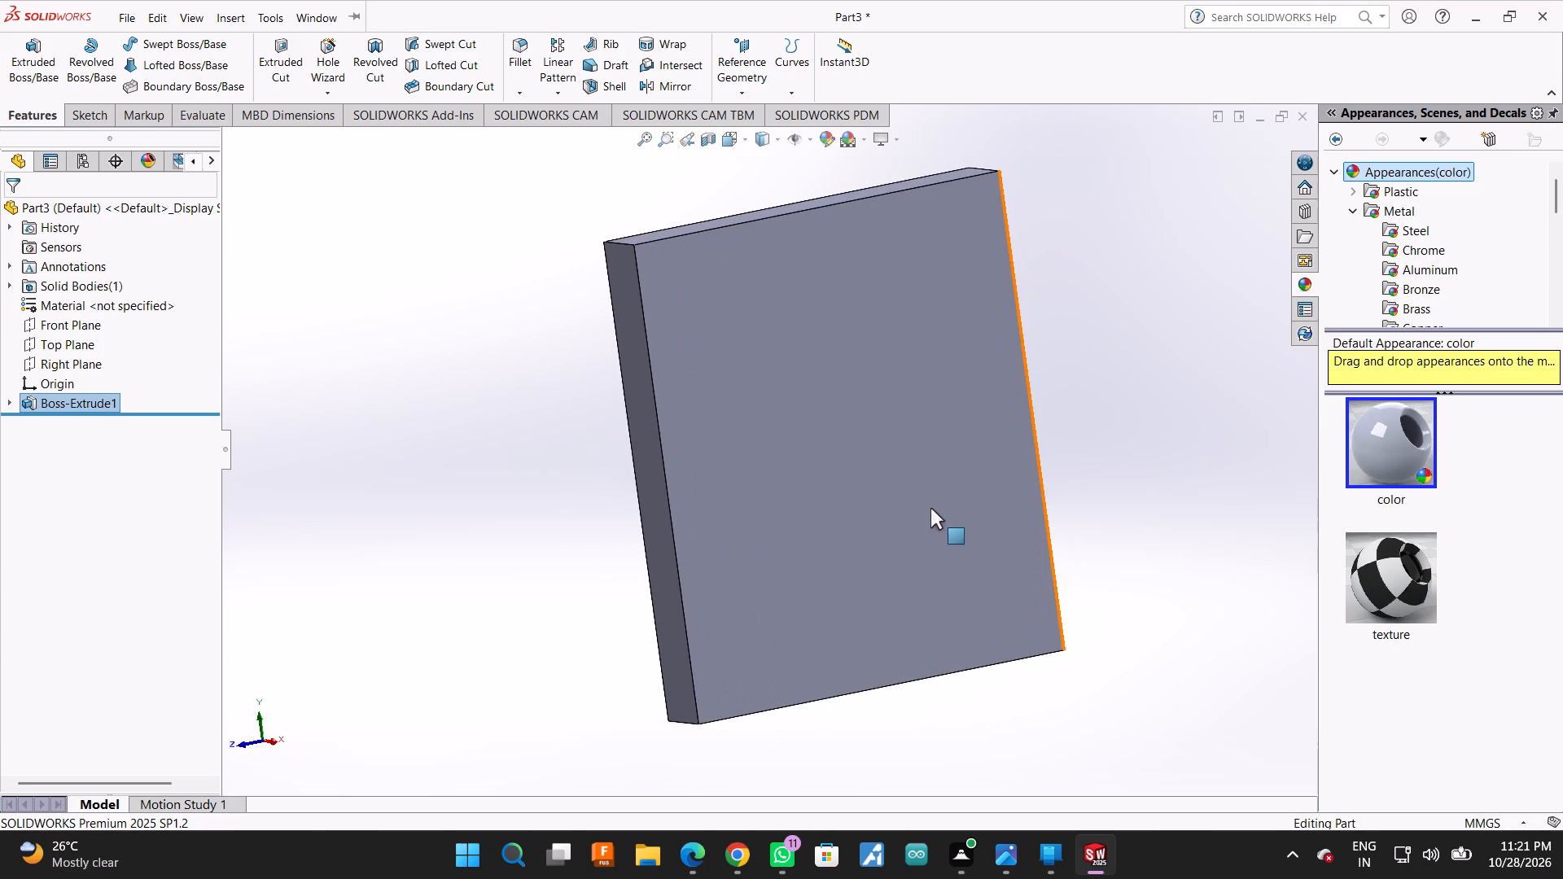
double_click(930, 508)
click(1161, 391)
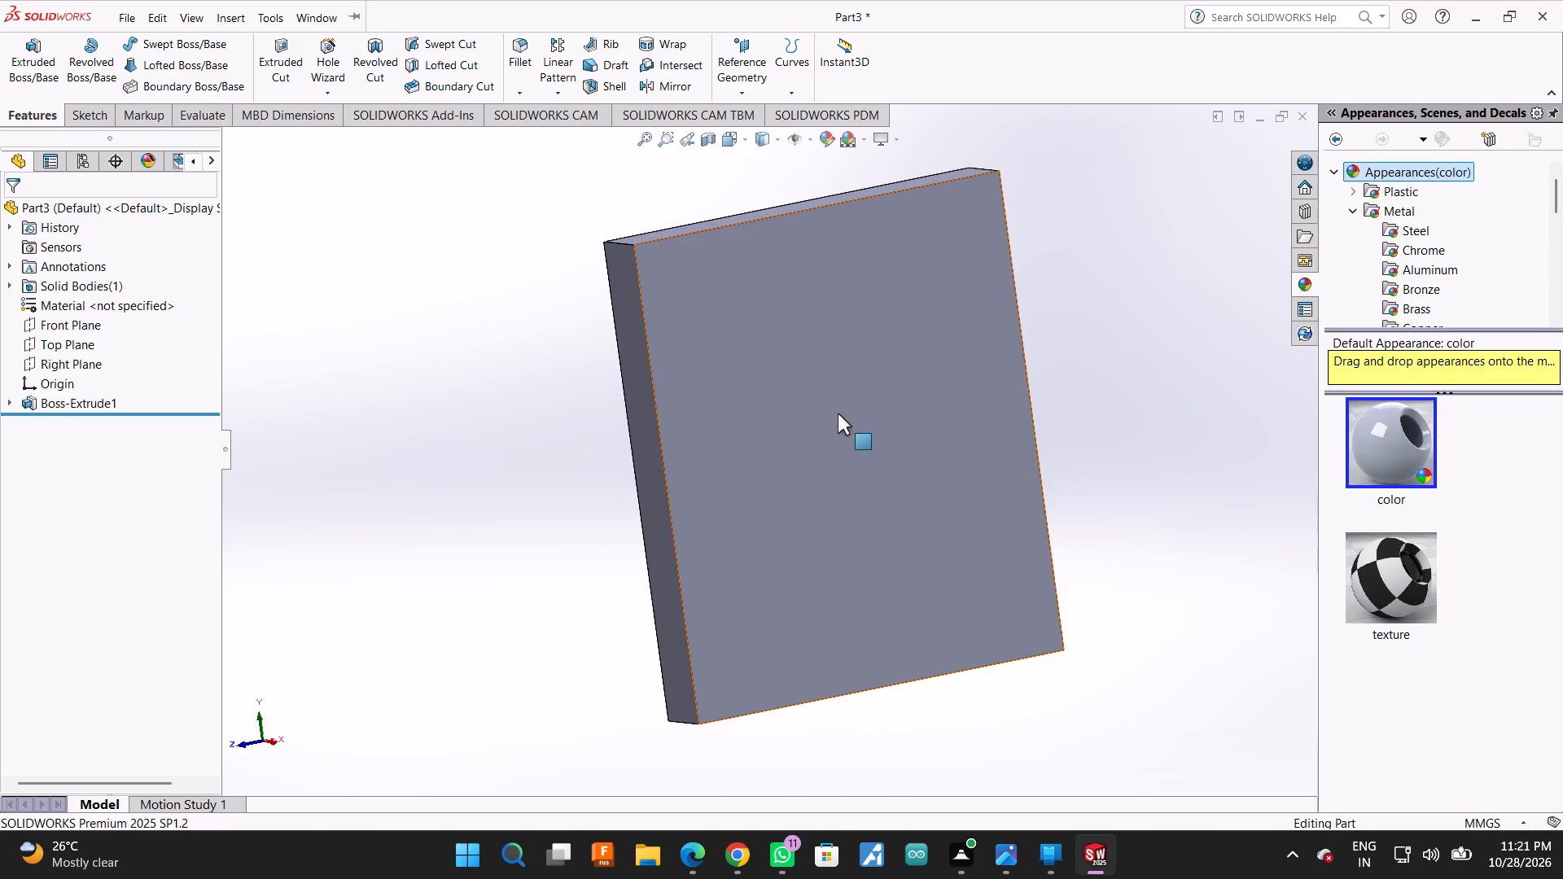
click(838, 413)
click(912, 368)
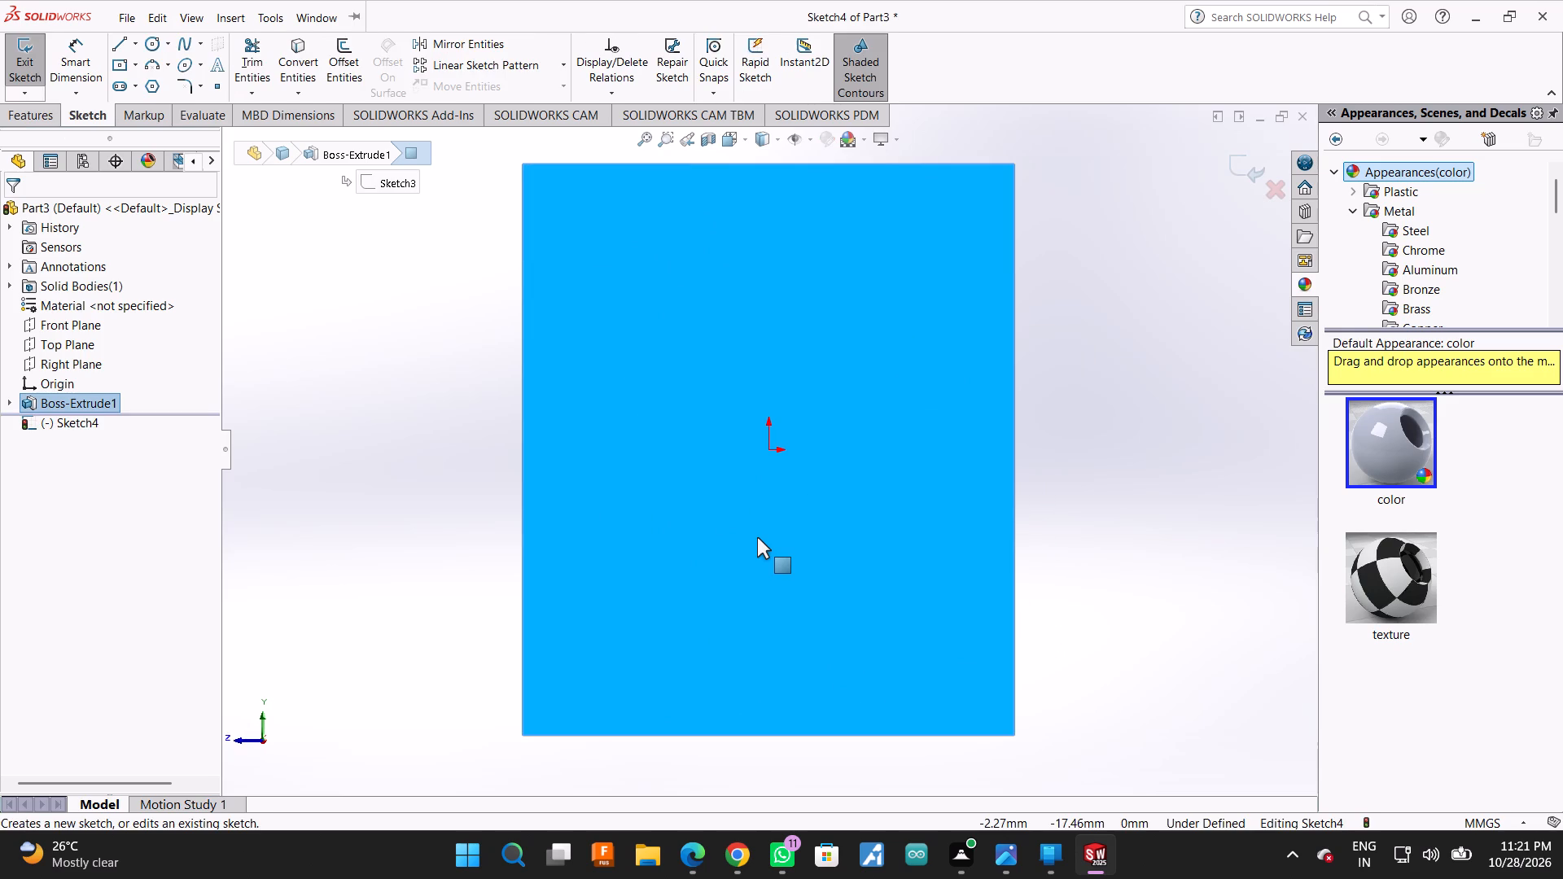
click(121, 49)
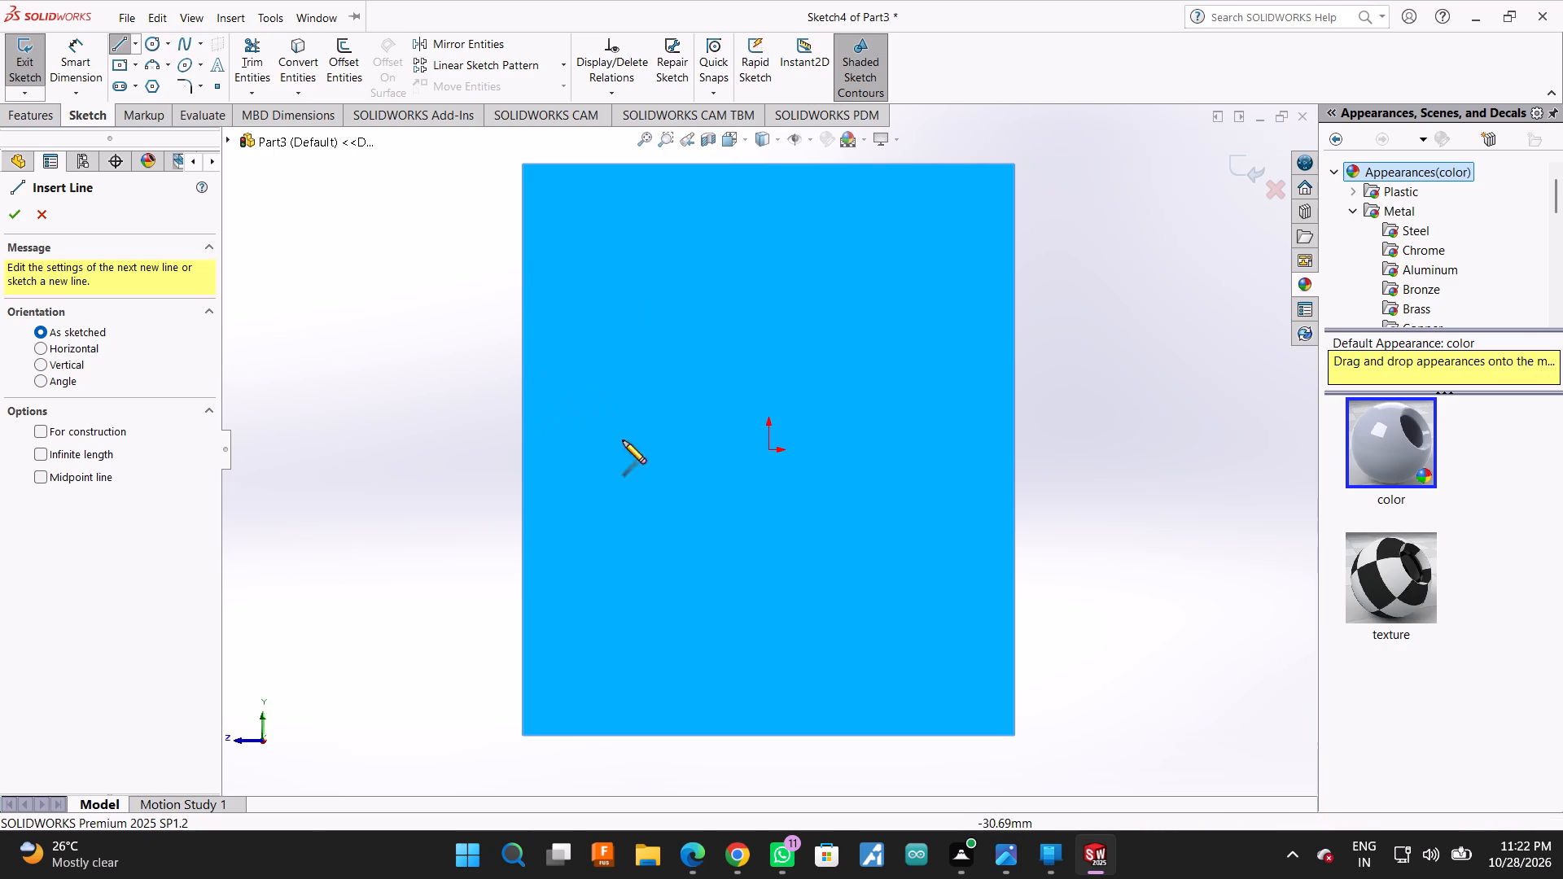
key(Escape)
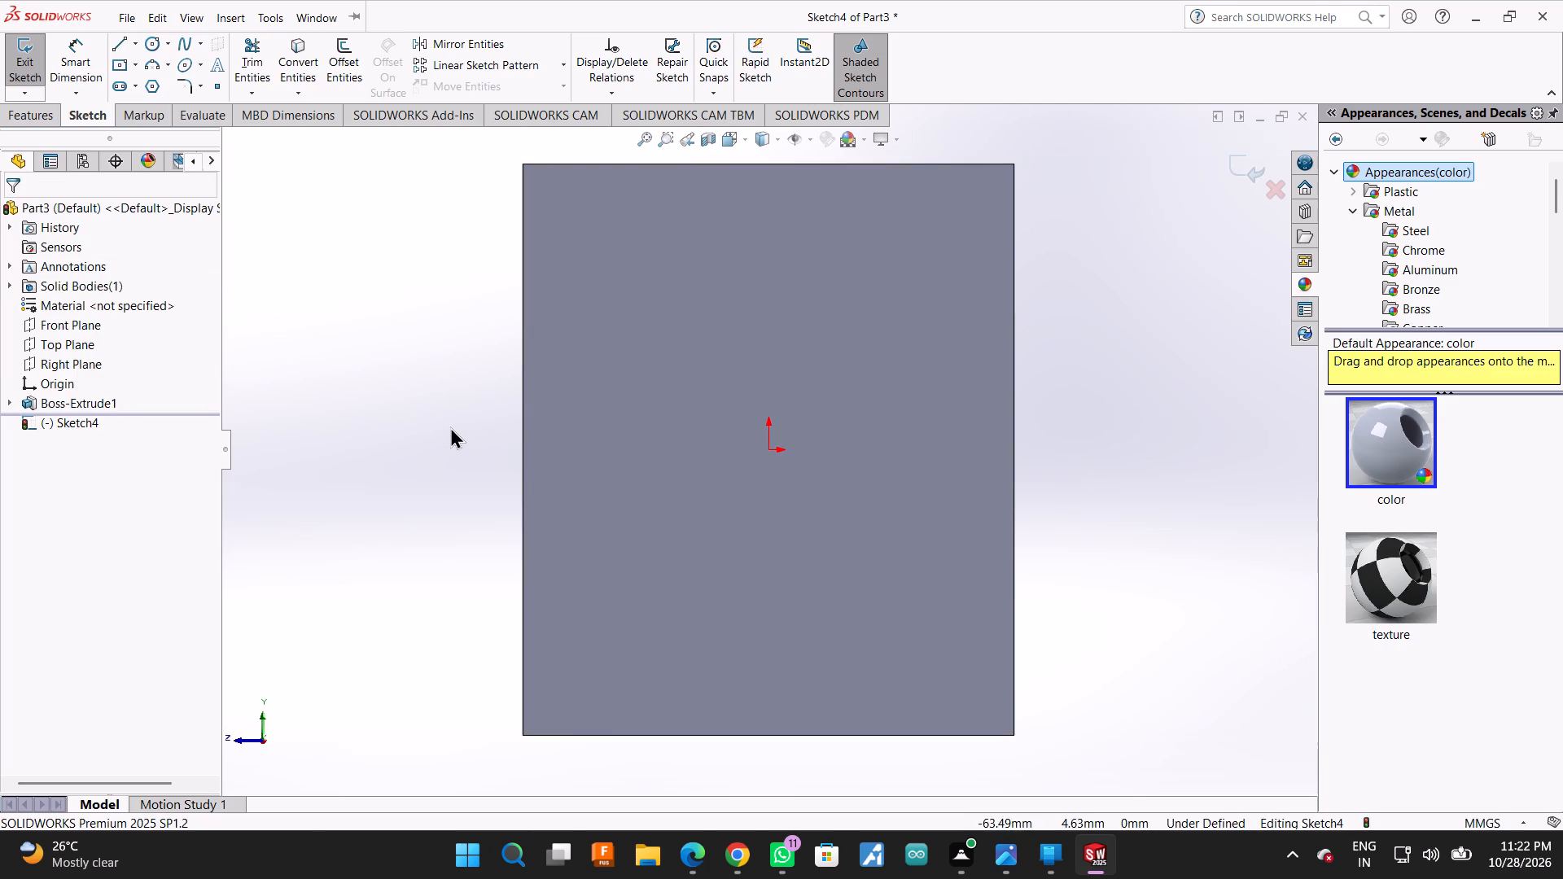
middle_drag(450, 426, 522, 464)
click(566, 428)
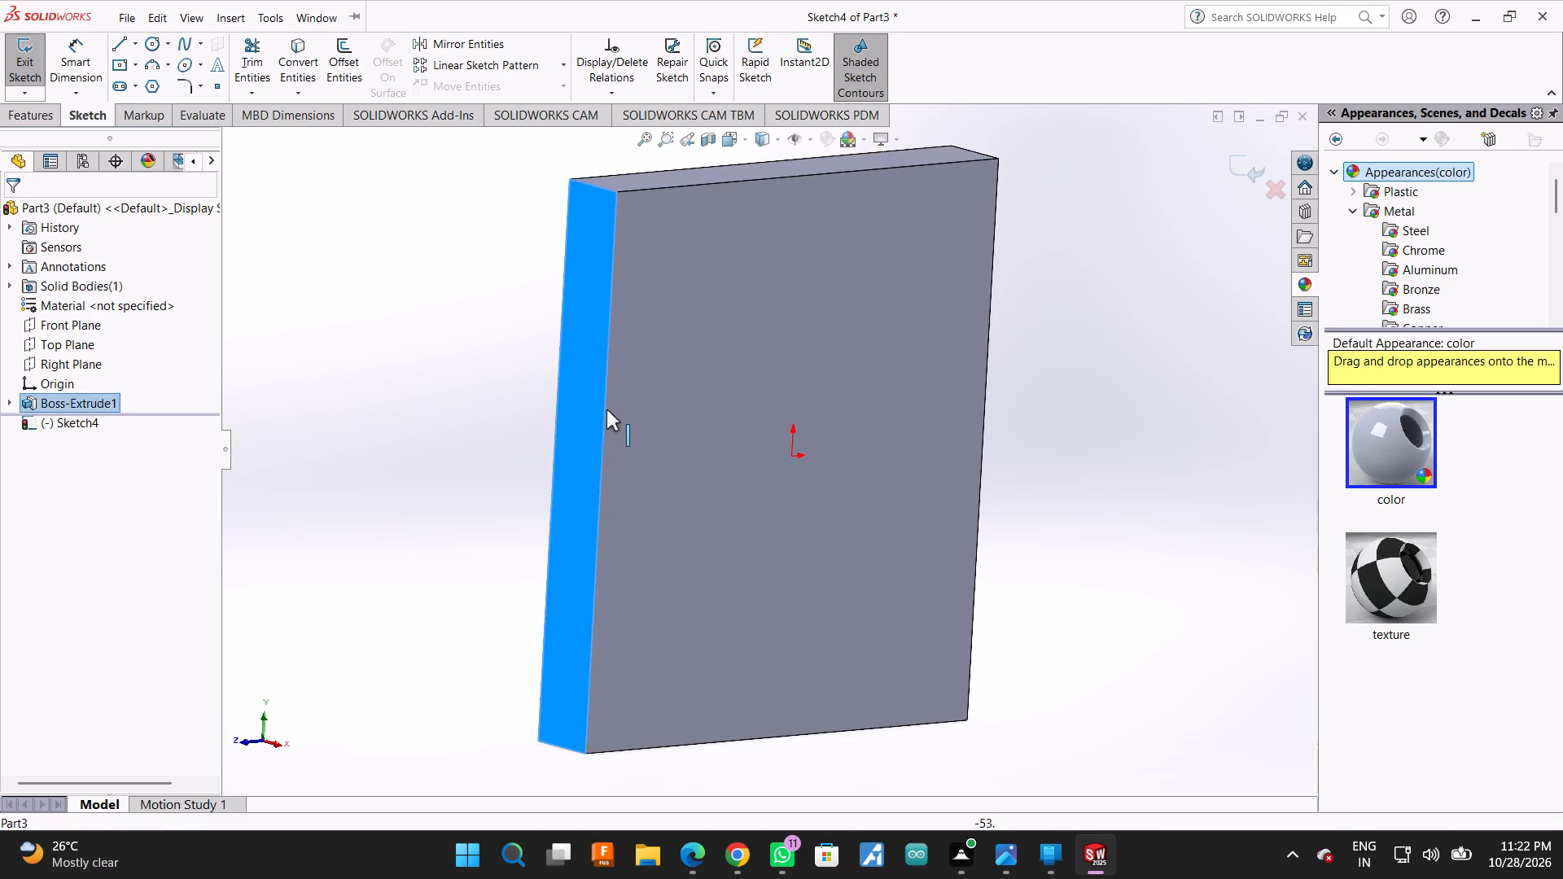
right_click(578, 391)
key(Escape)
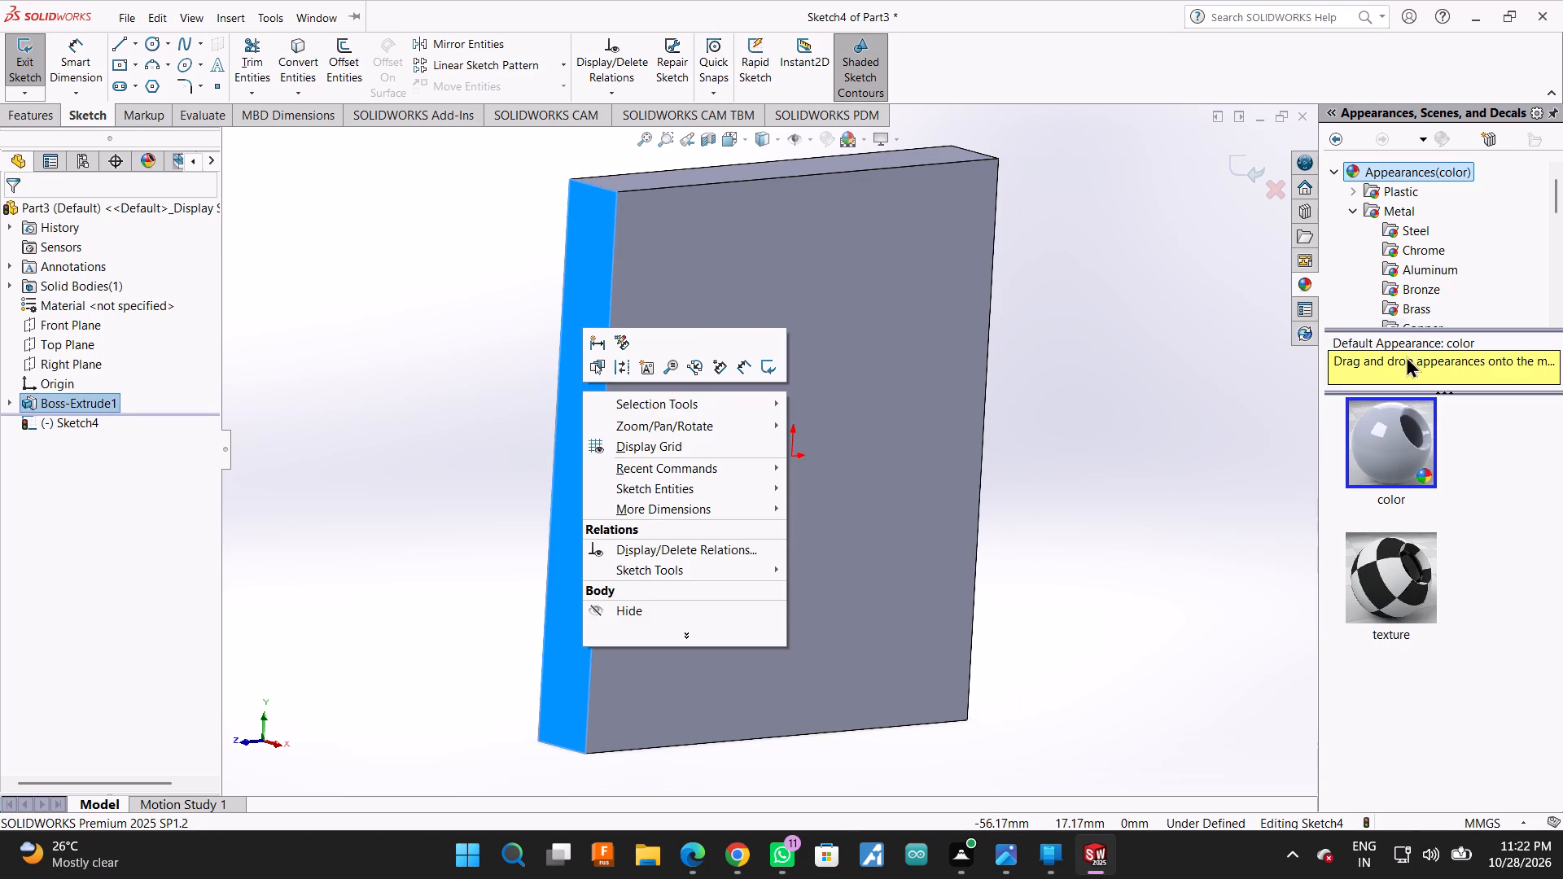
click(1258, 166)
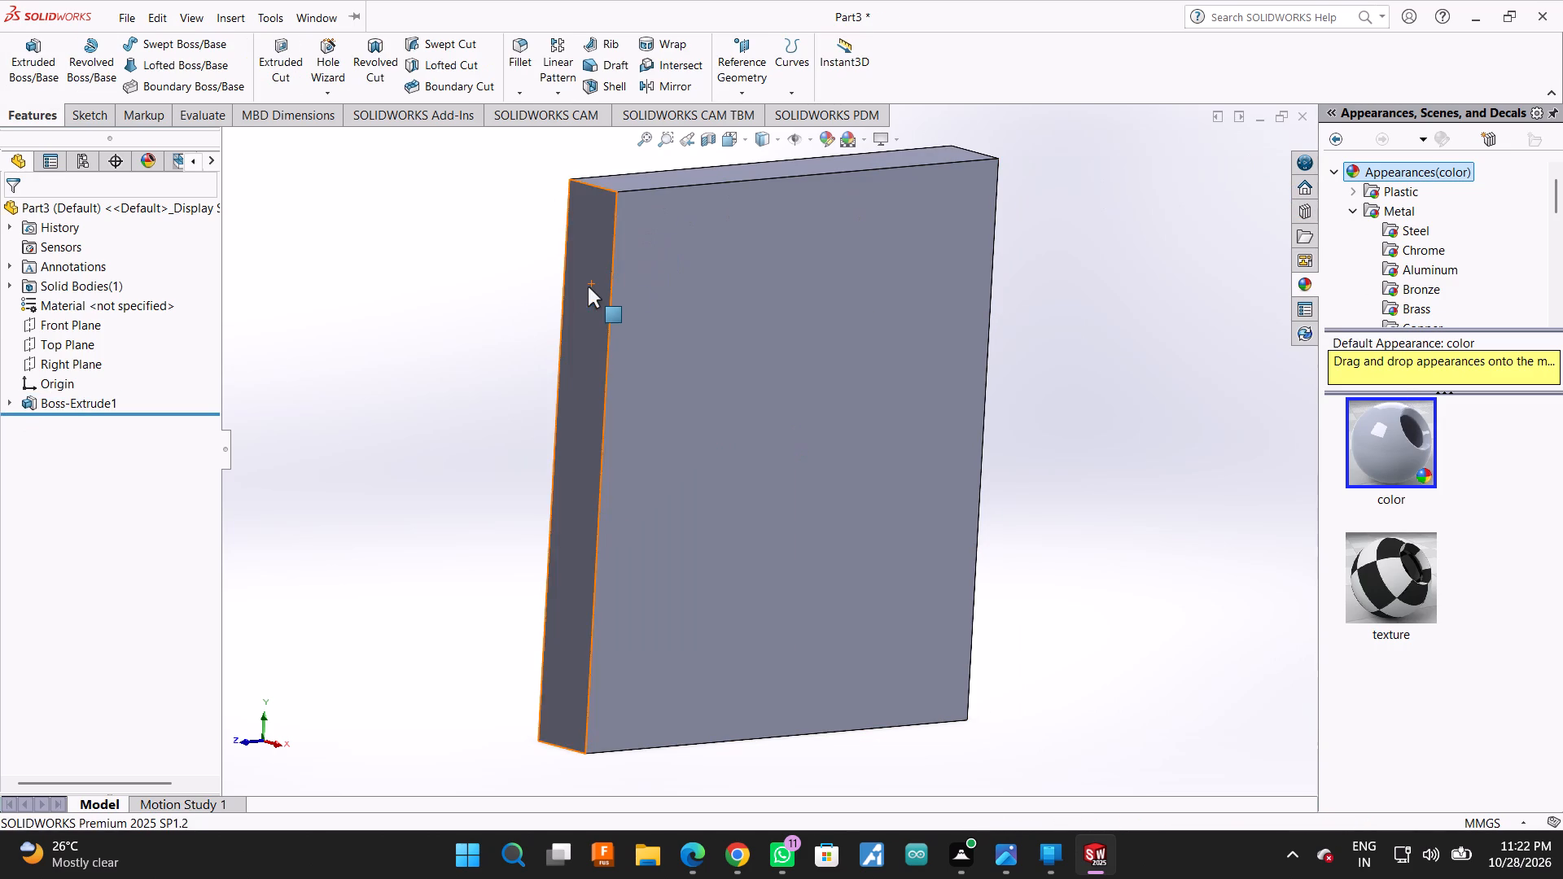
On the block's narrow front face, sketch a line chain along the upper edge with a central slot about 20 mm deep and 2 mm wide.
click(588, 286)
click(657, 243)
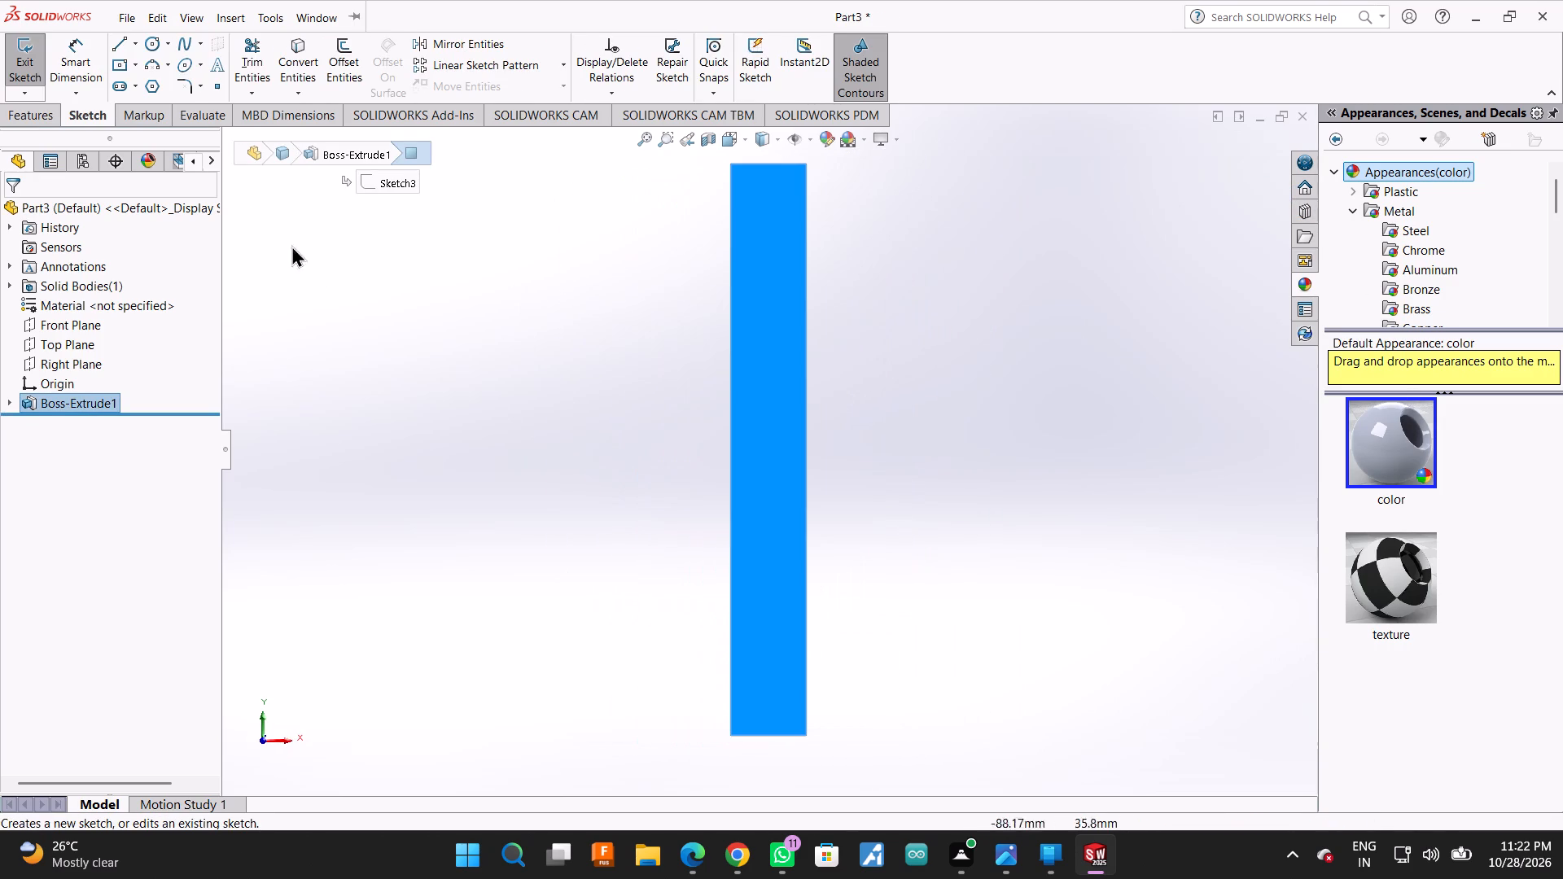
click(112, 46)
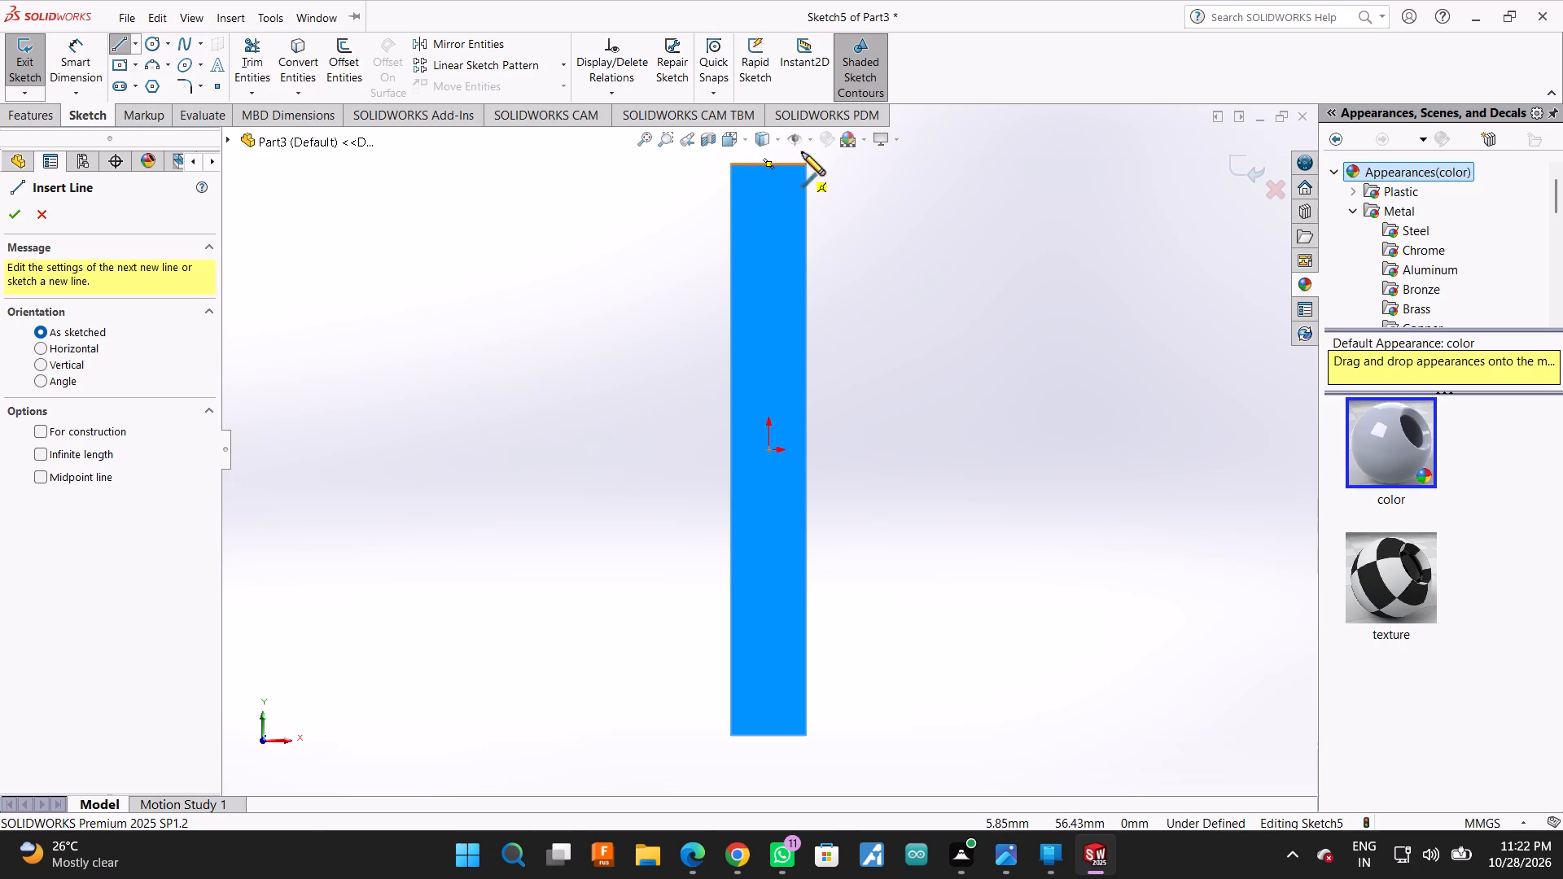
double_click(731, 164)
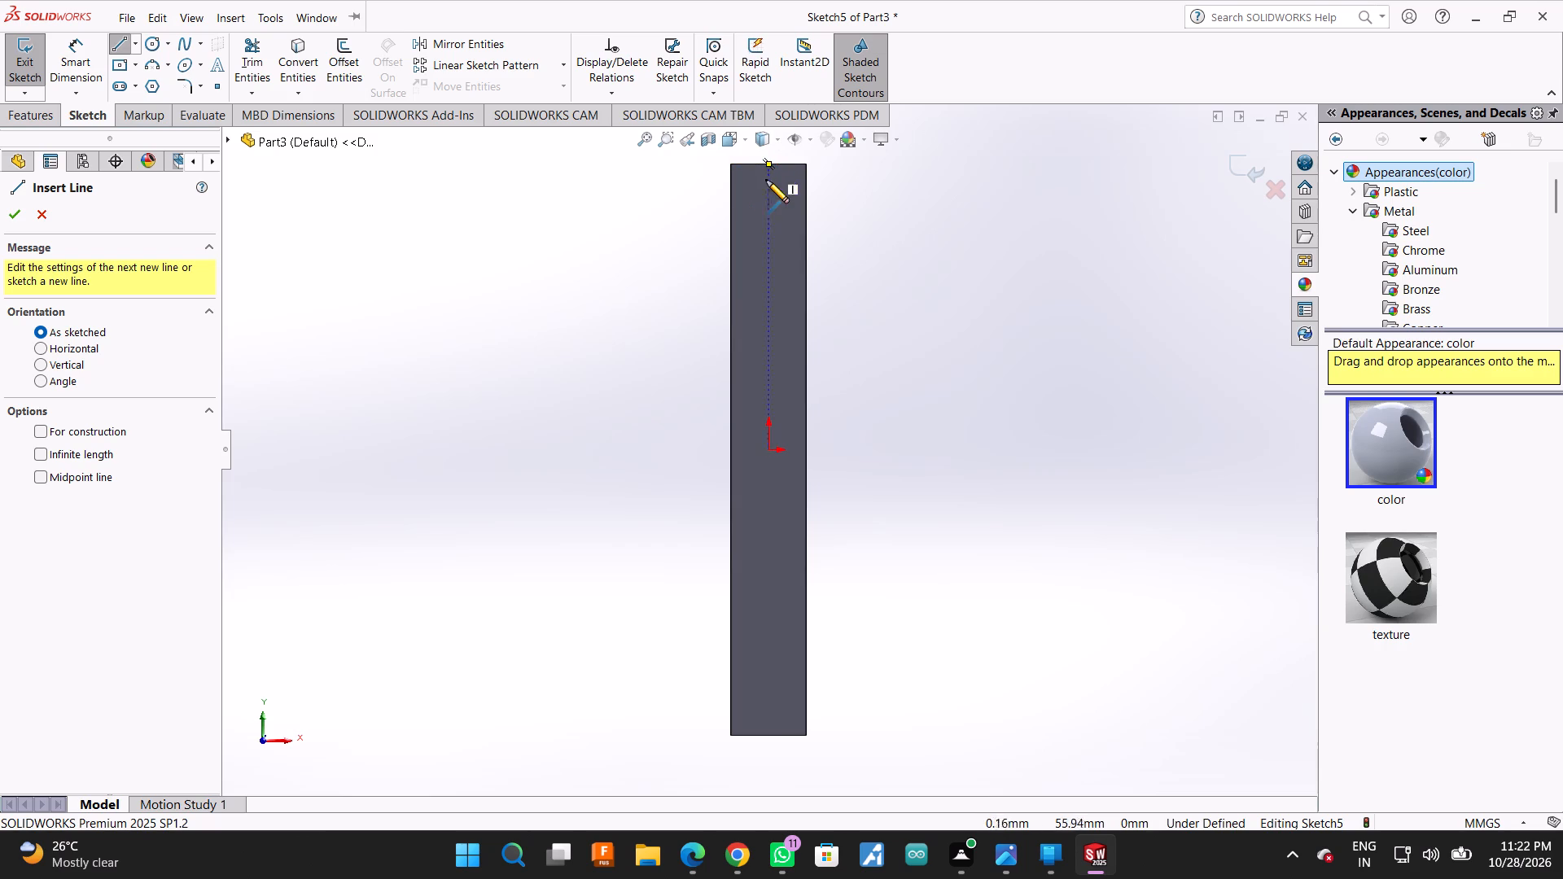
click(729, 162)
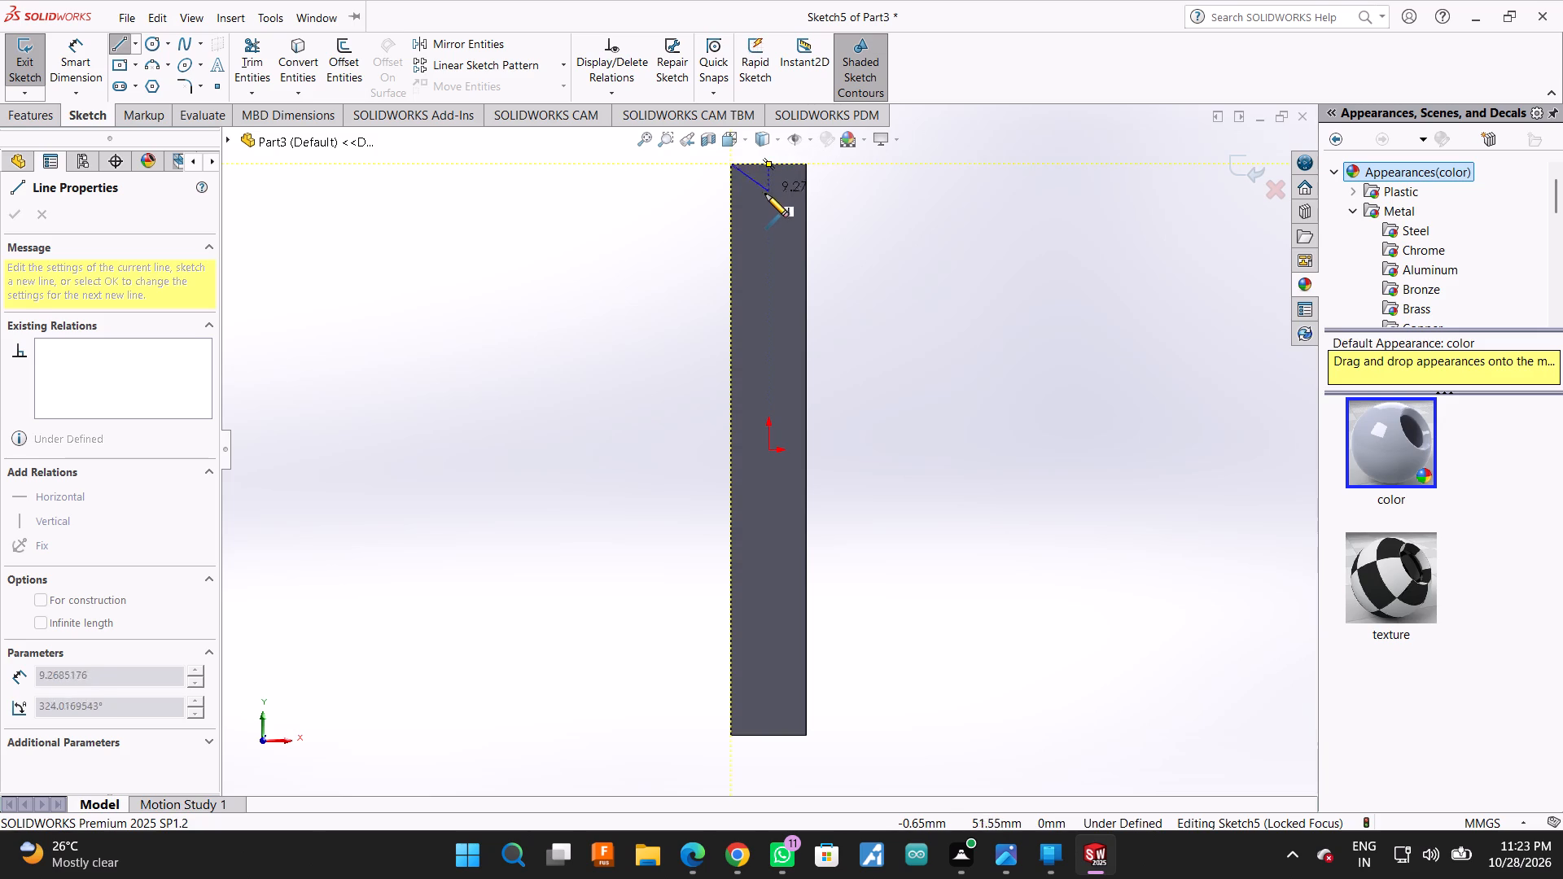
click(771, 164)
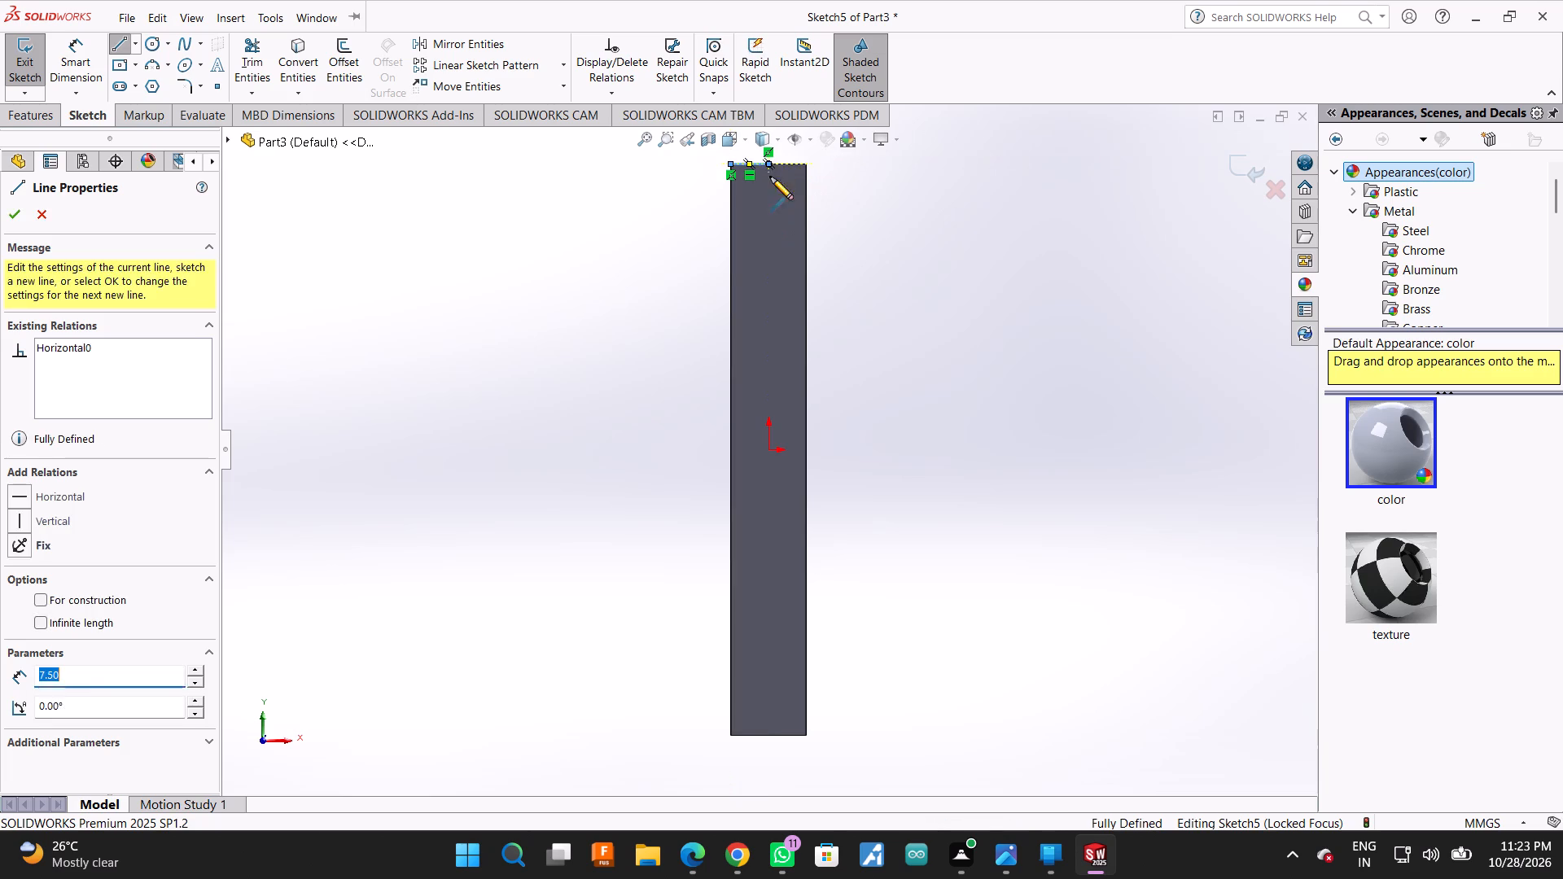
click(771, 265)
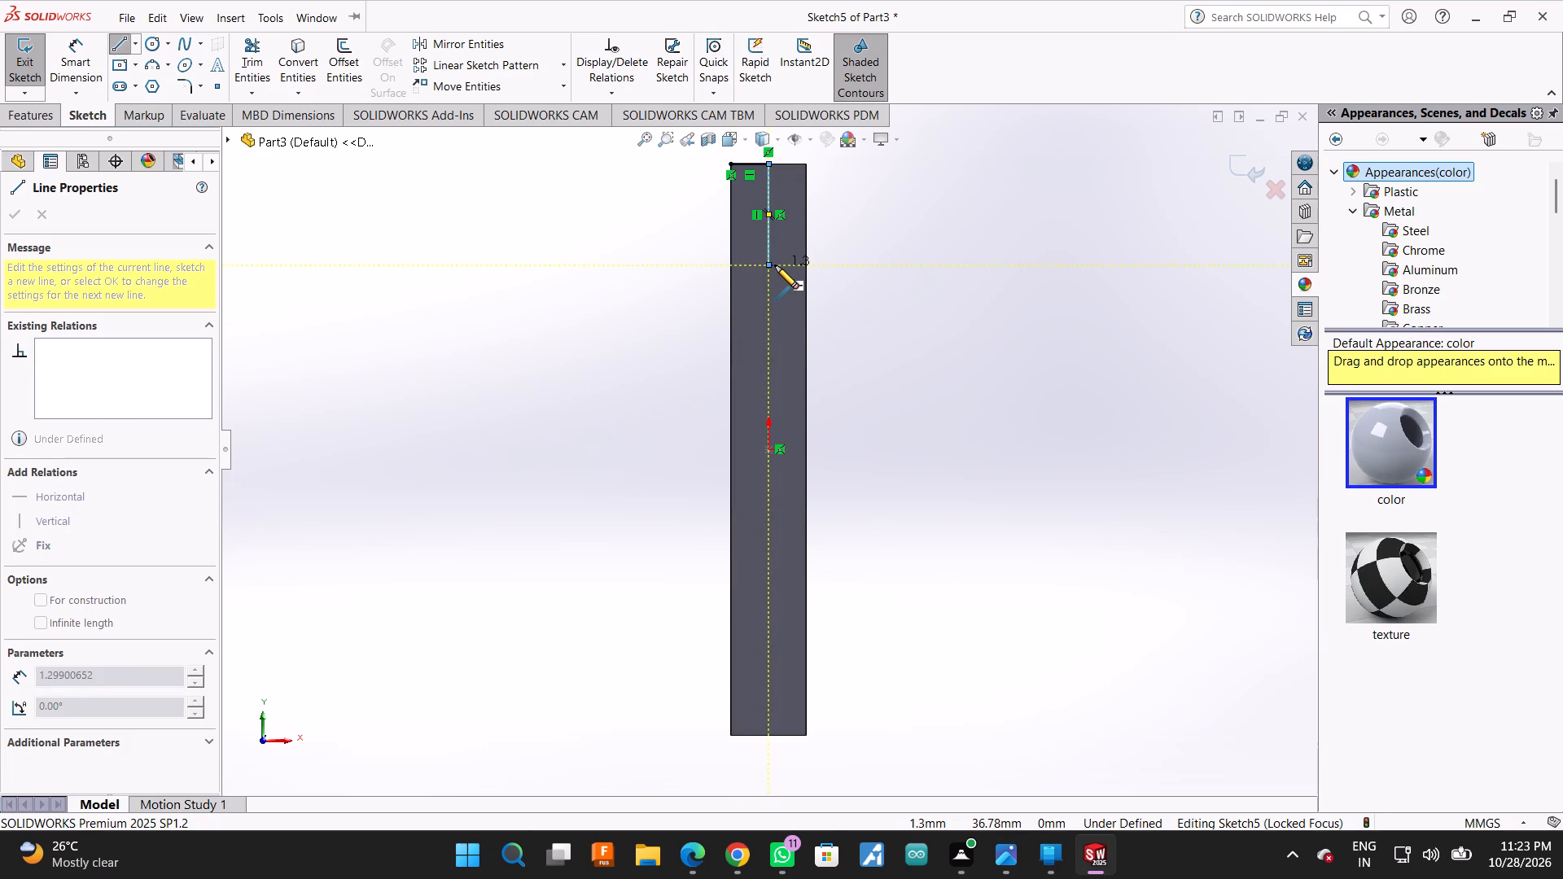
click(780, 265)
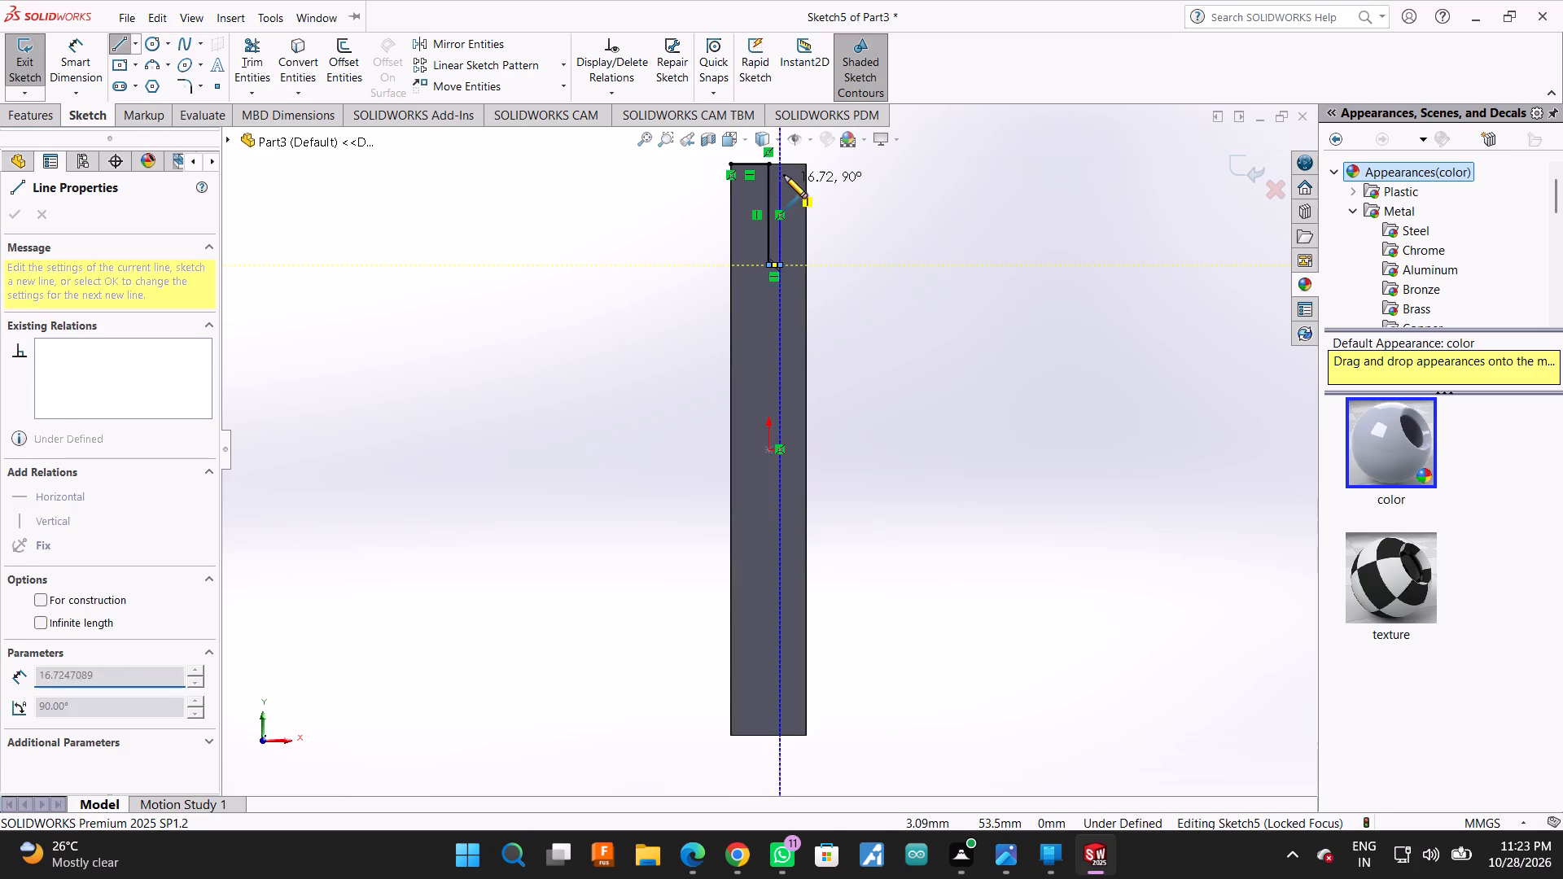
click(781, 168)
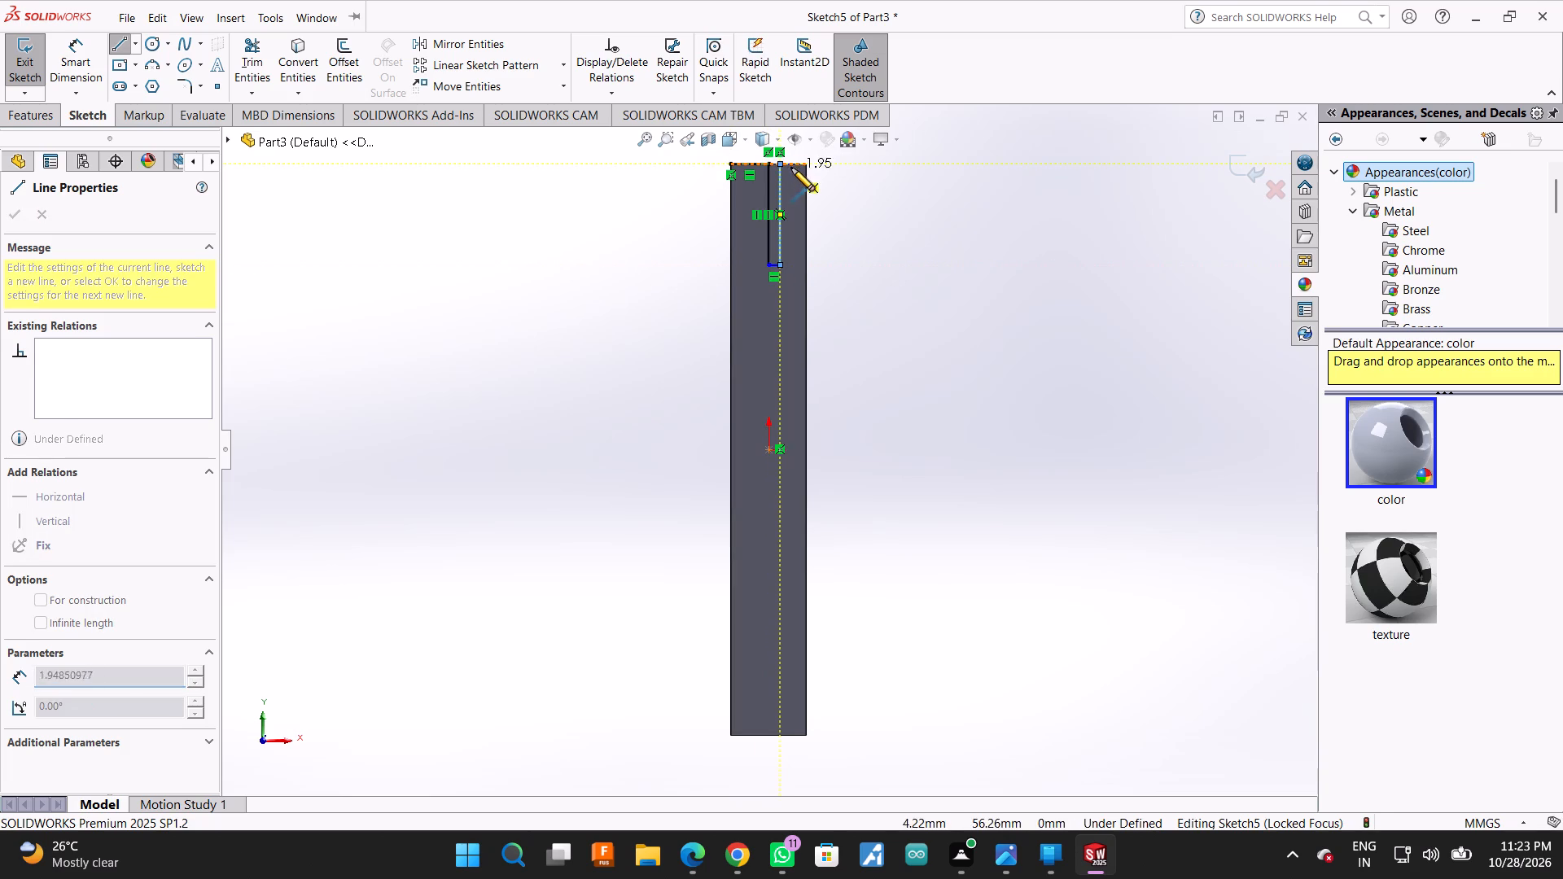
click(806, 162)
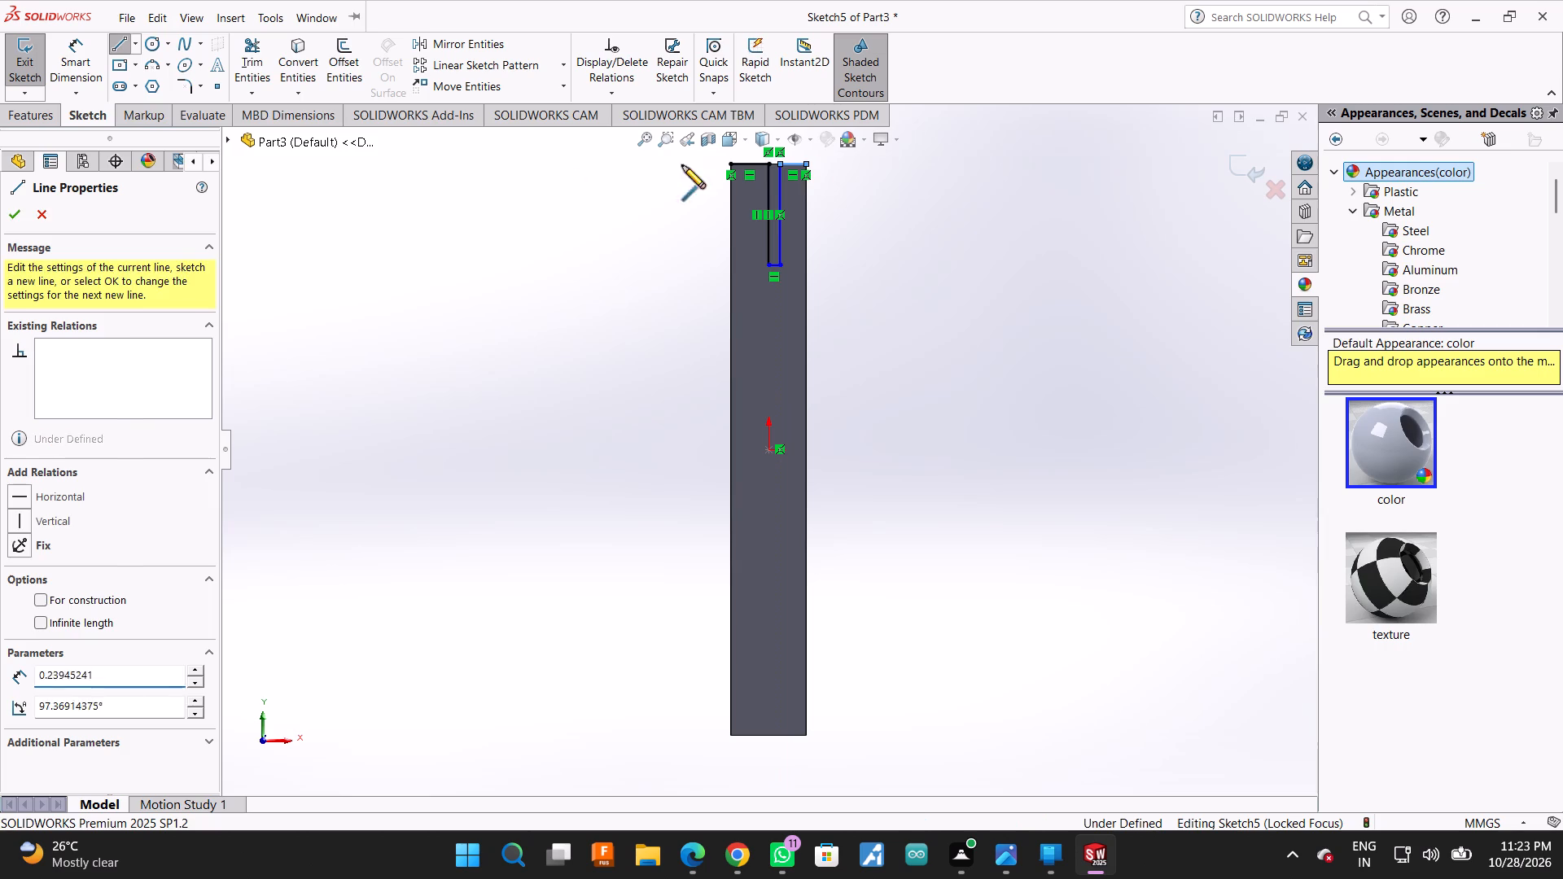
Dimension the distance from the slot's right vertical line to the face's right side edge as 6.5 mm.
click(72, 53)
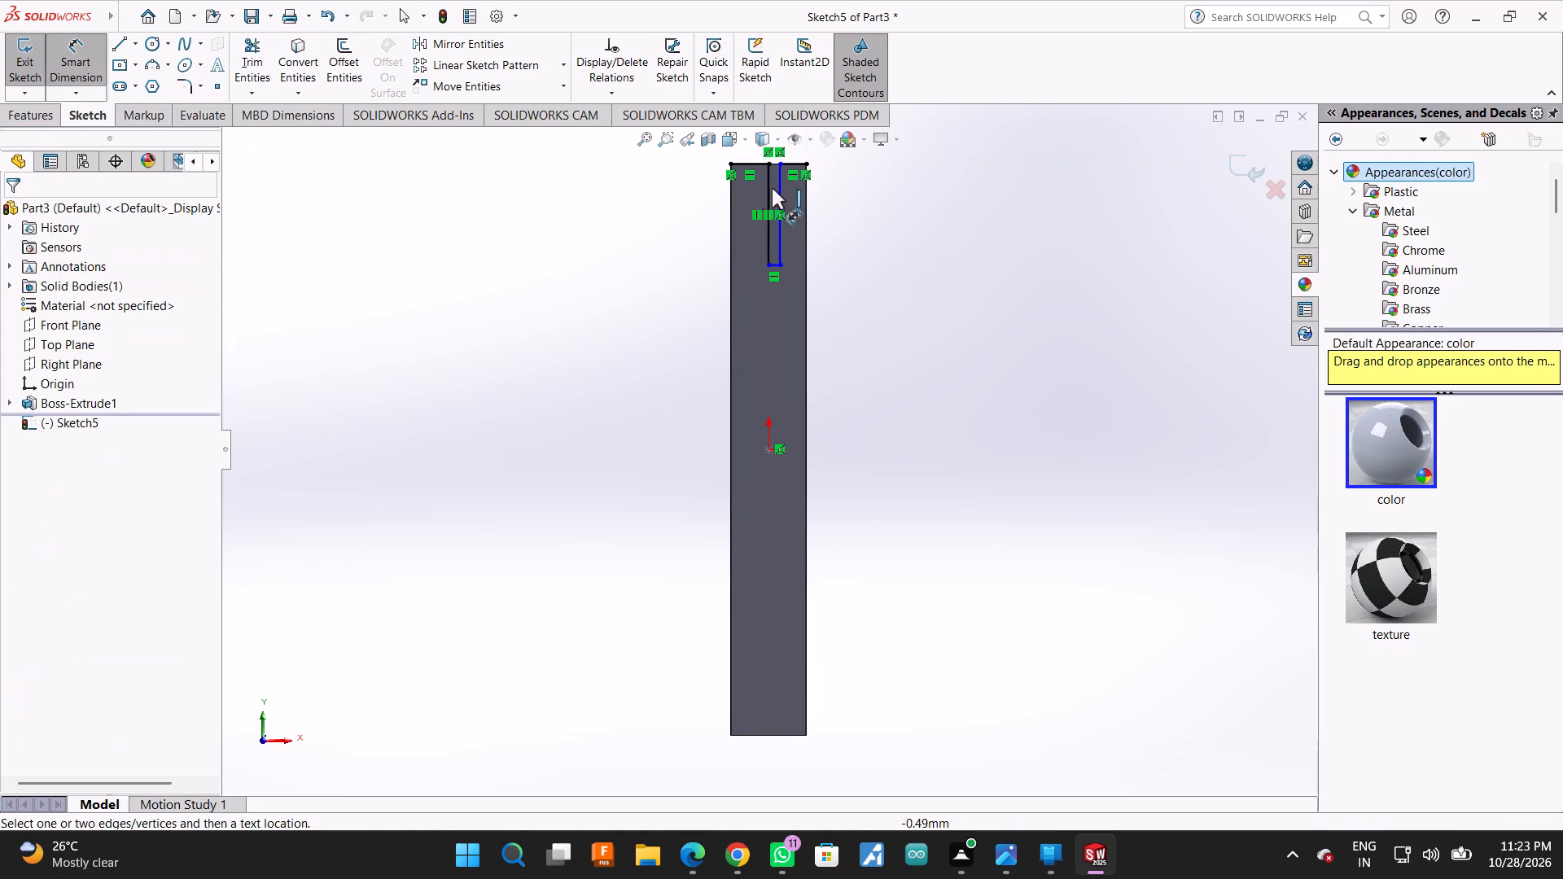
click(781, 188)
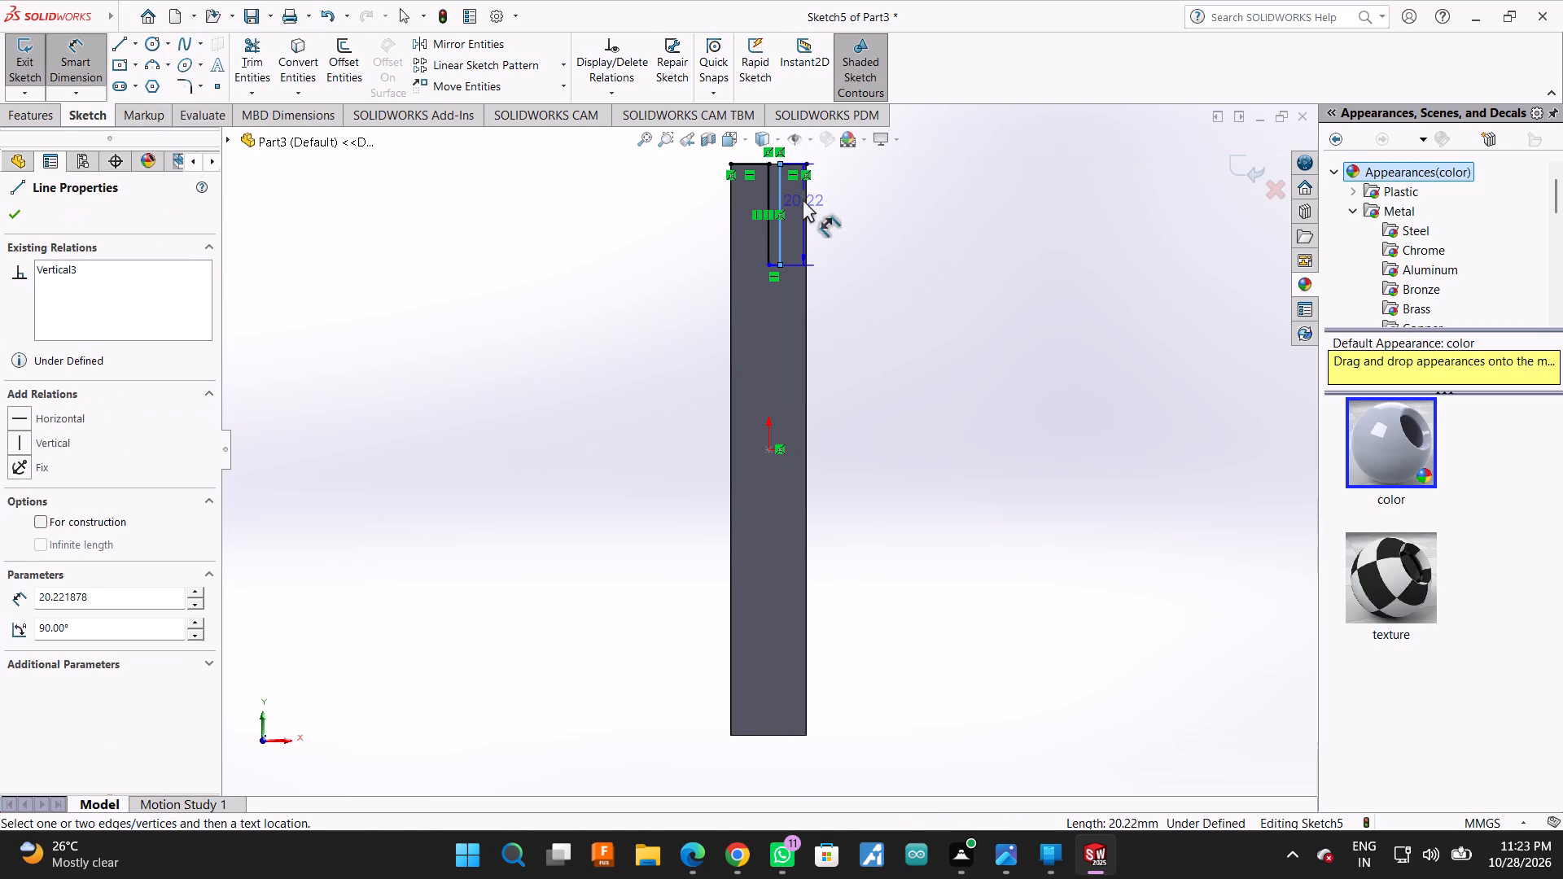
click(806, 200)
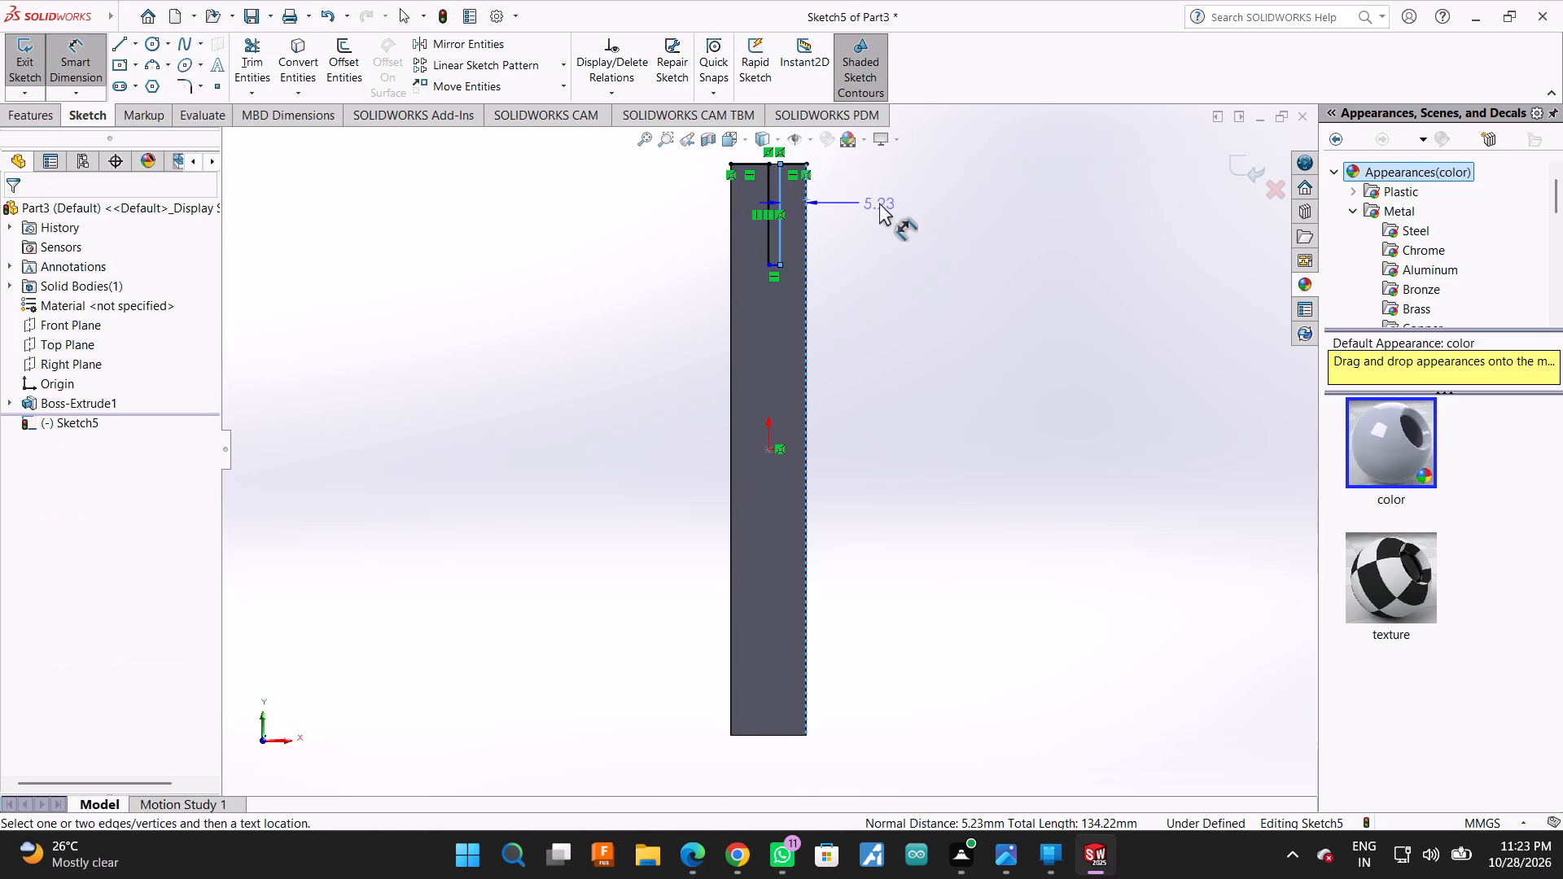
click(883, 202)
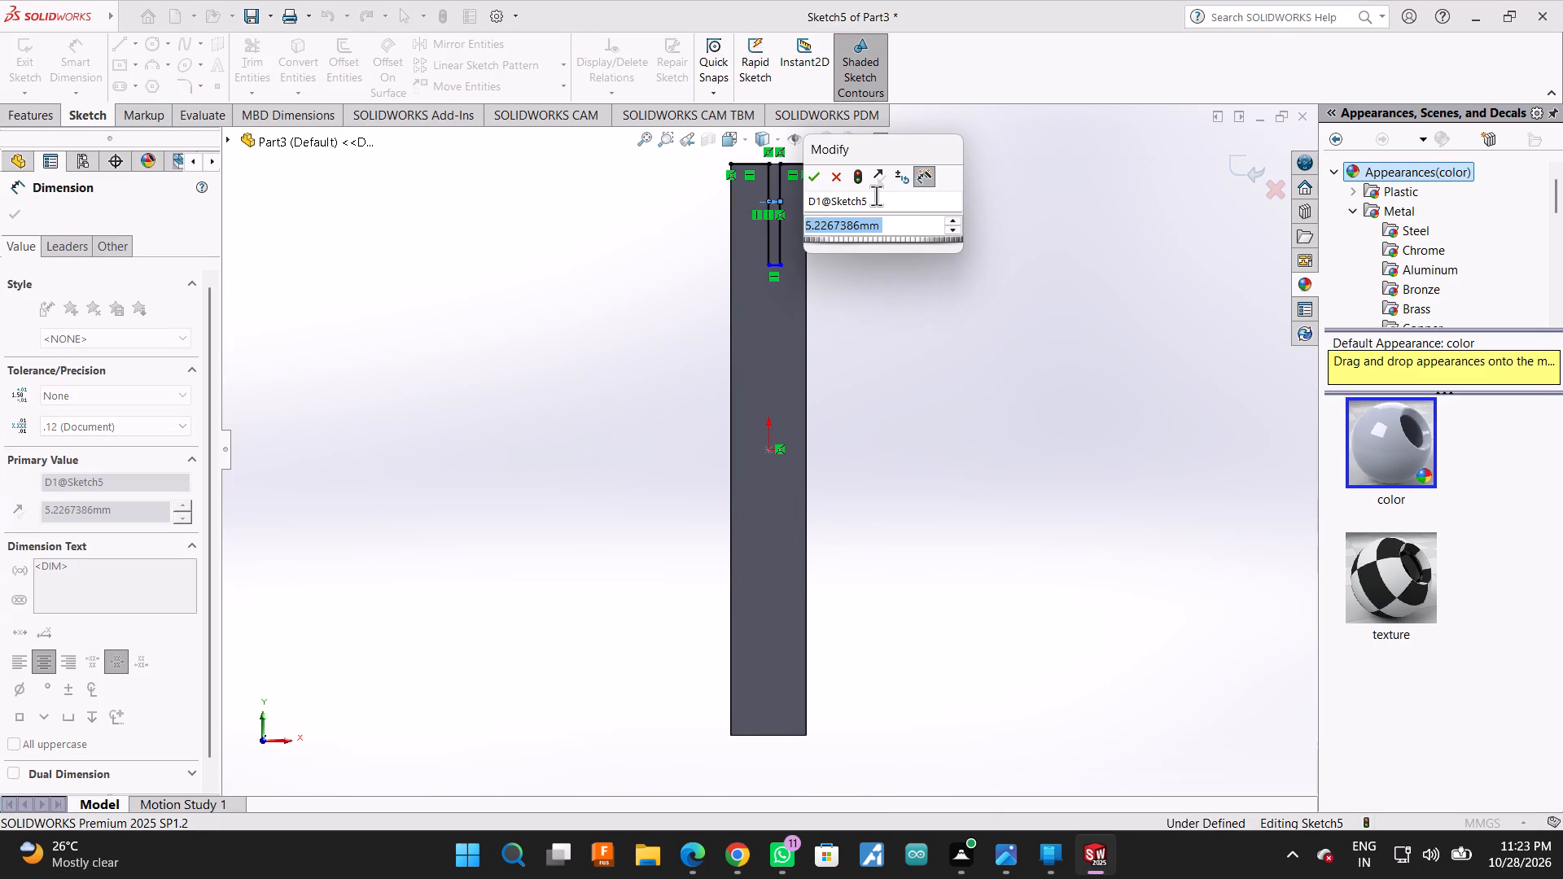
text(6.5)
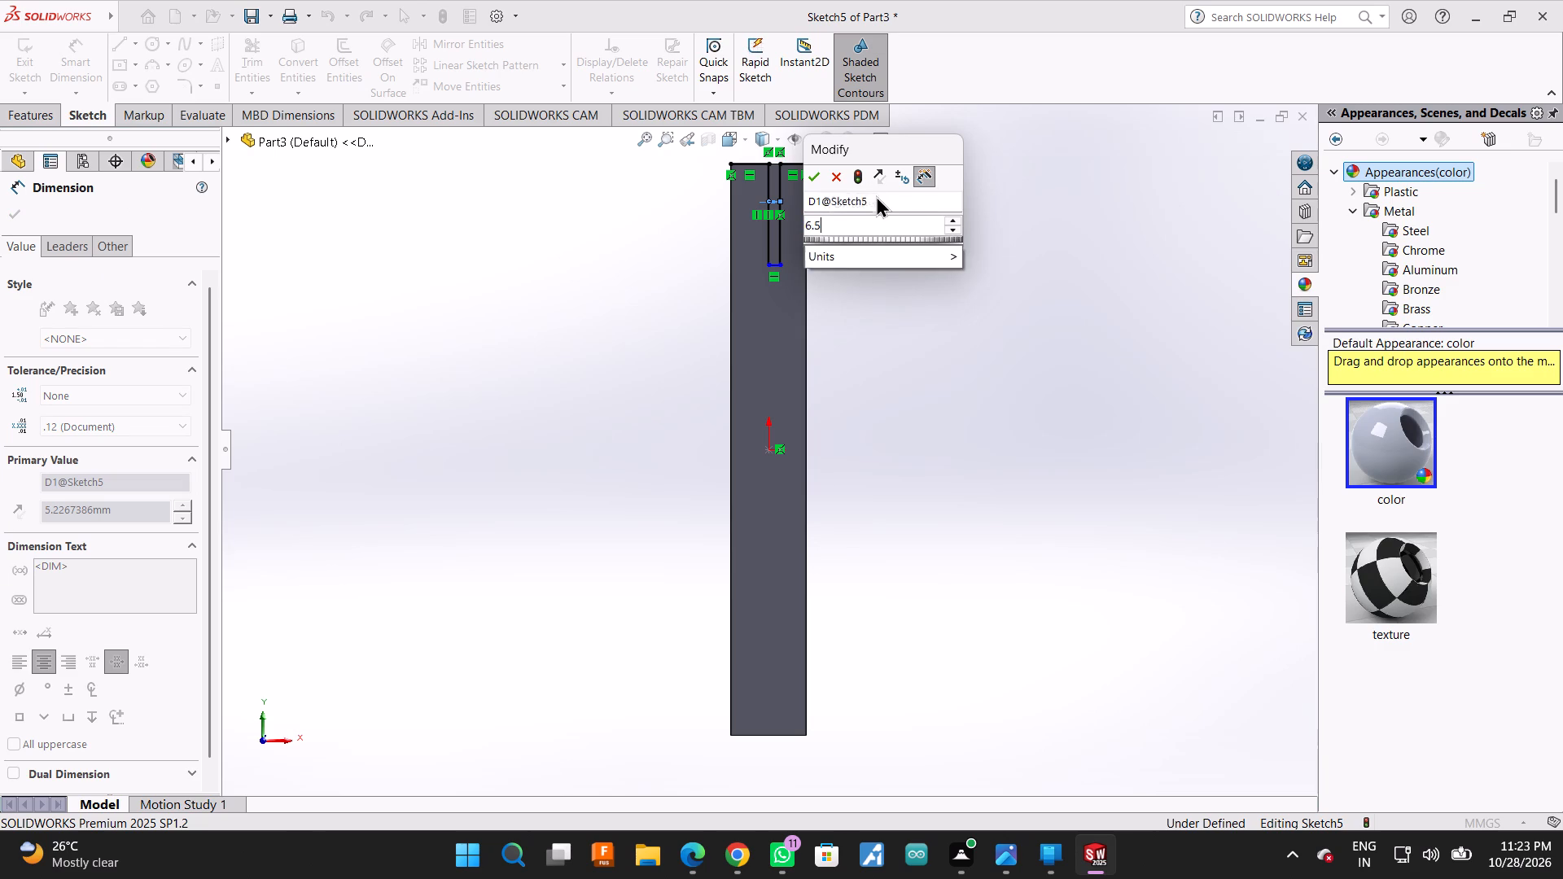
key(Return)
scroll(766, 221, down, 2)
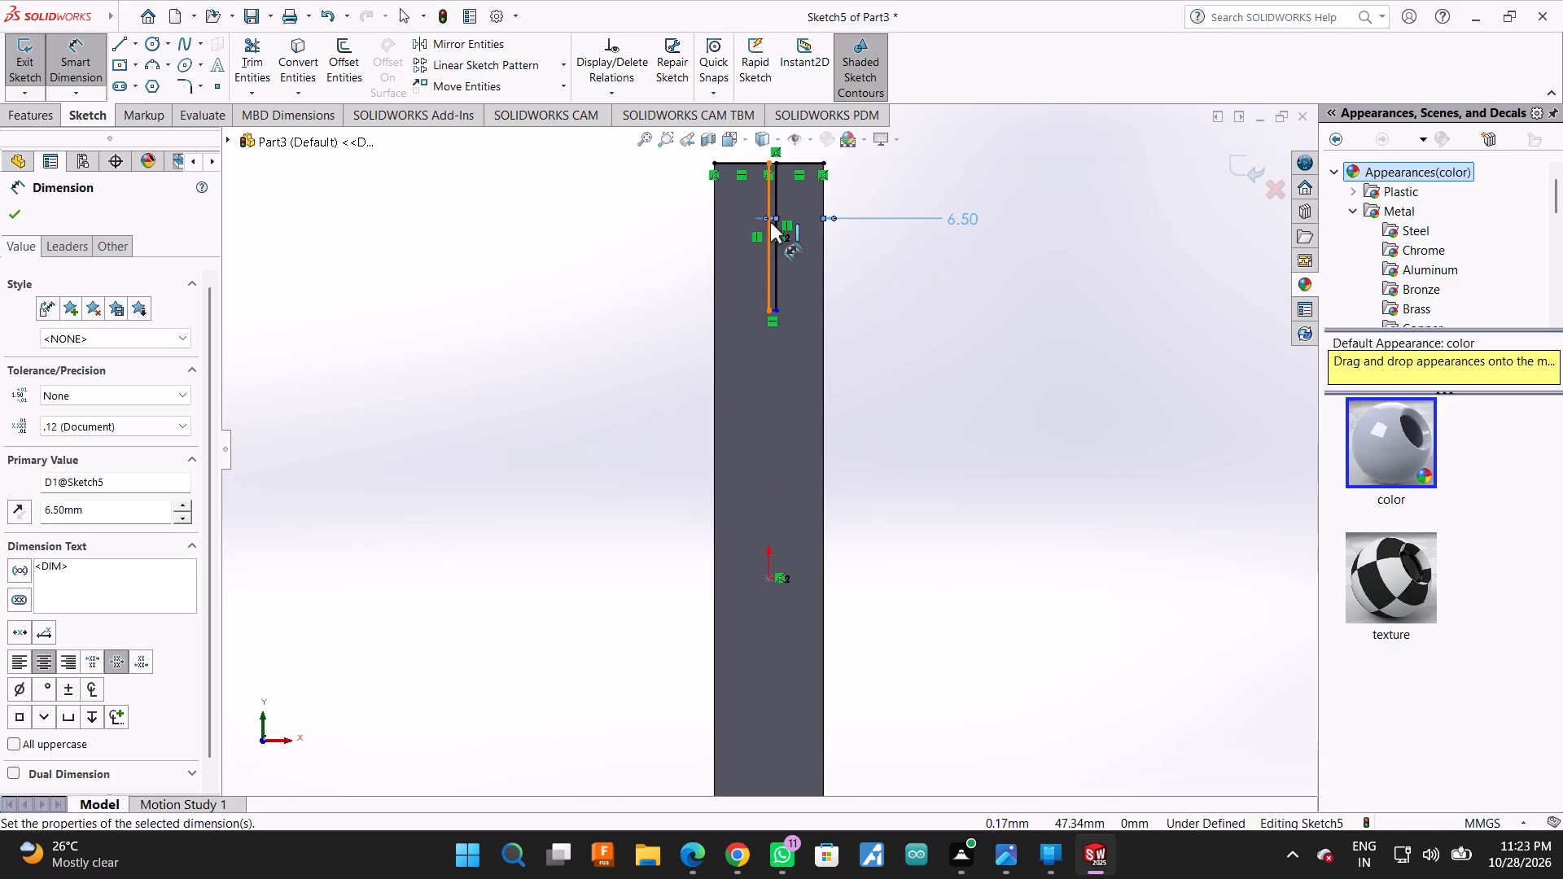
Add a driven dimension between the slot's left vertical line and the face's left side edge.
scroll(763, 257, down, 3)
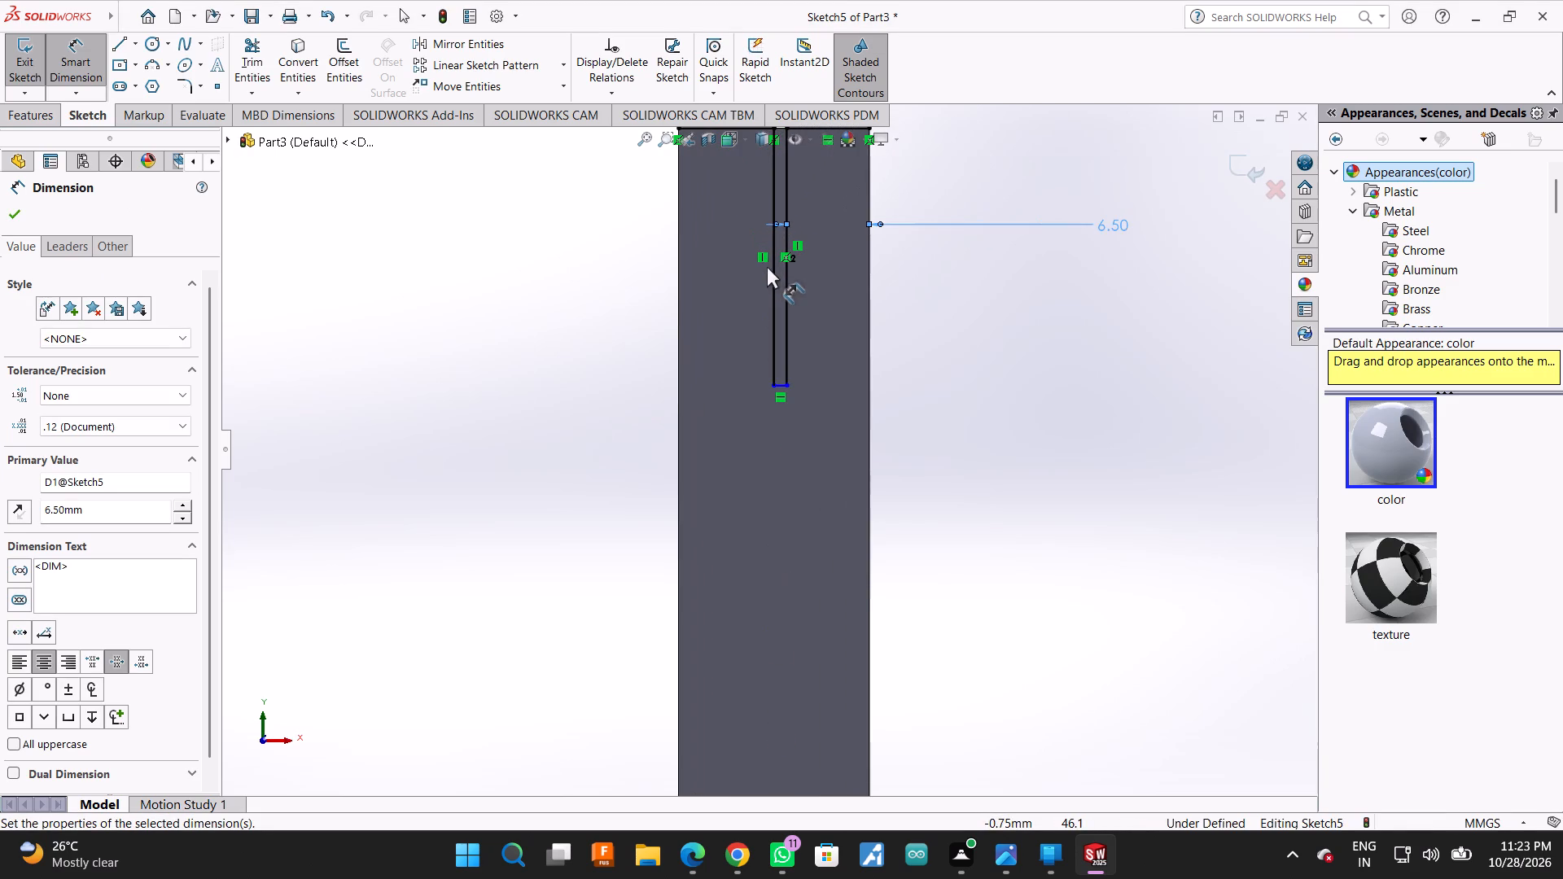
click(772, 265)
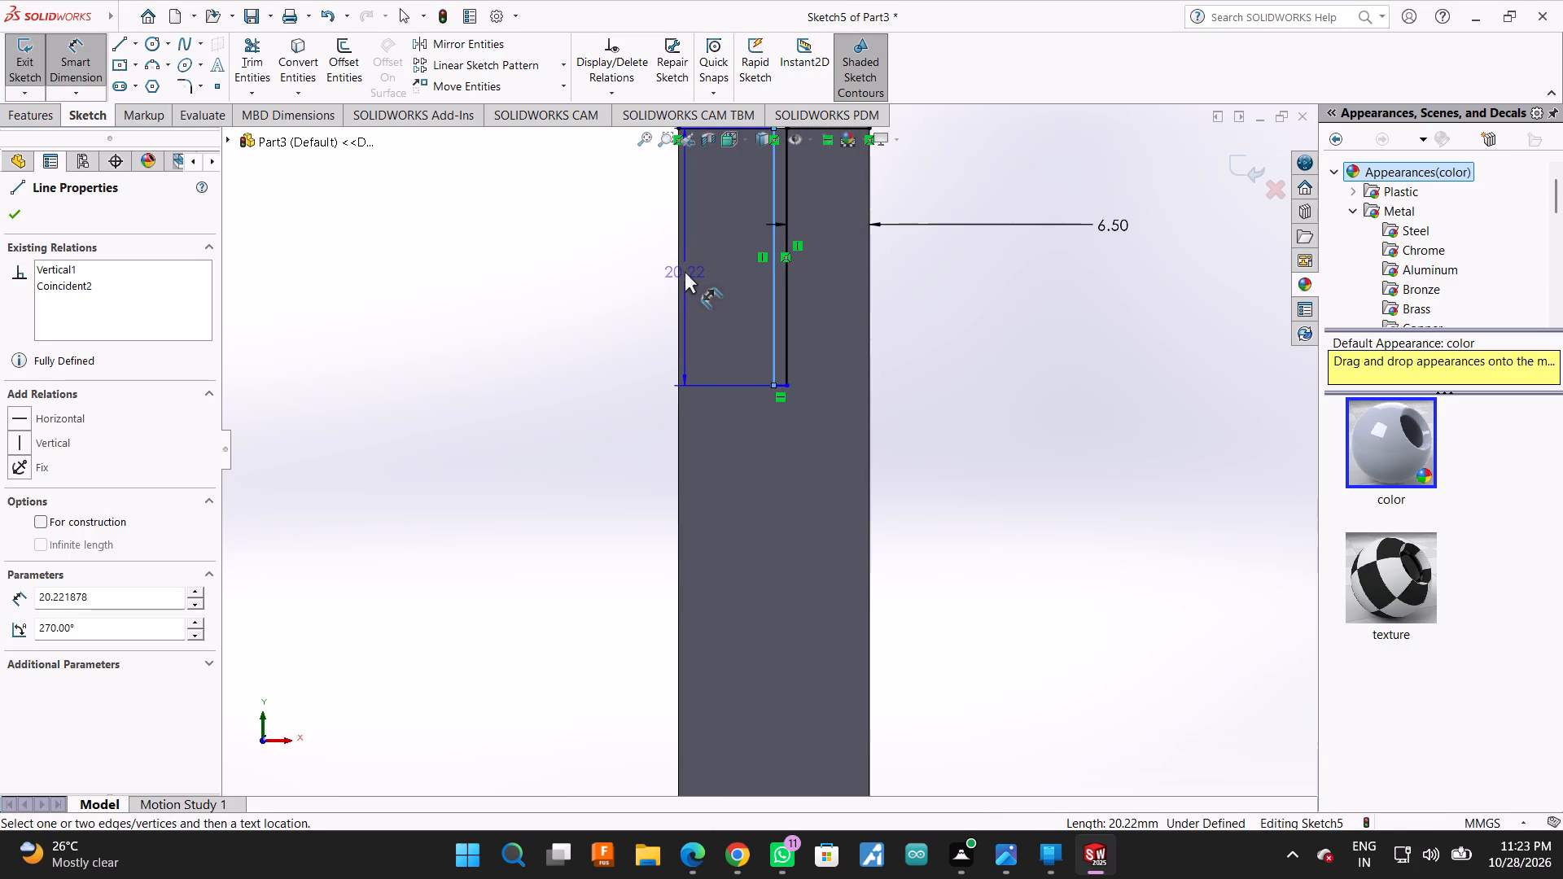
click(678, 274)
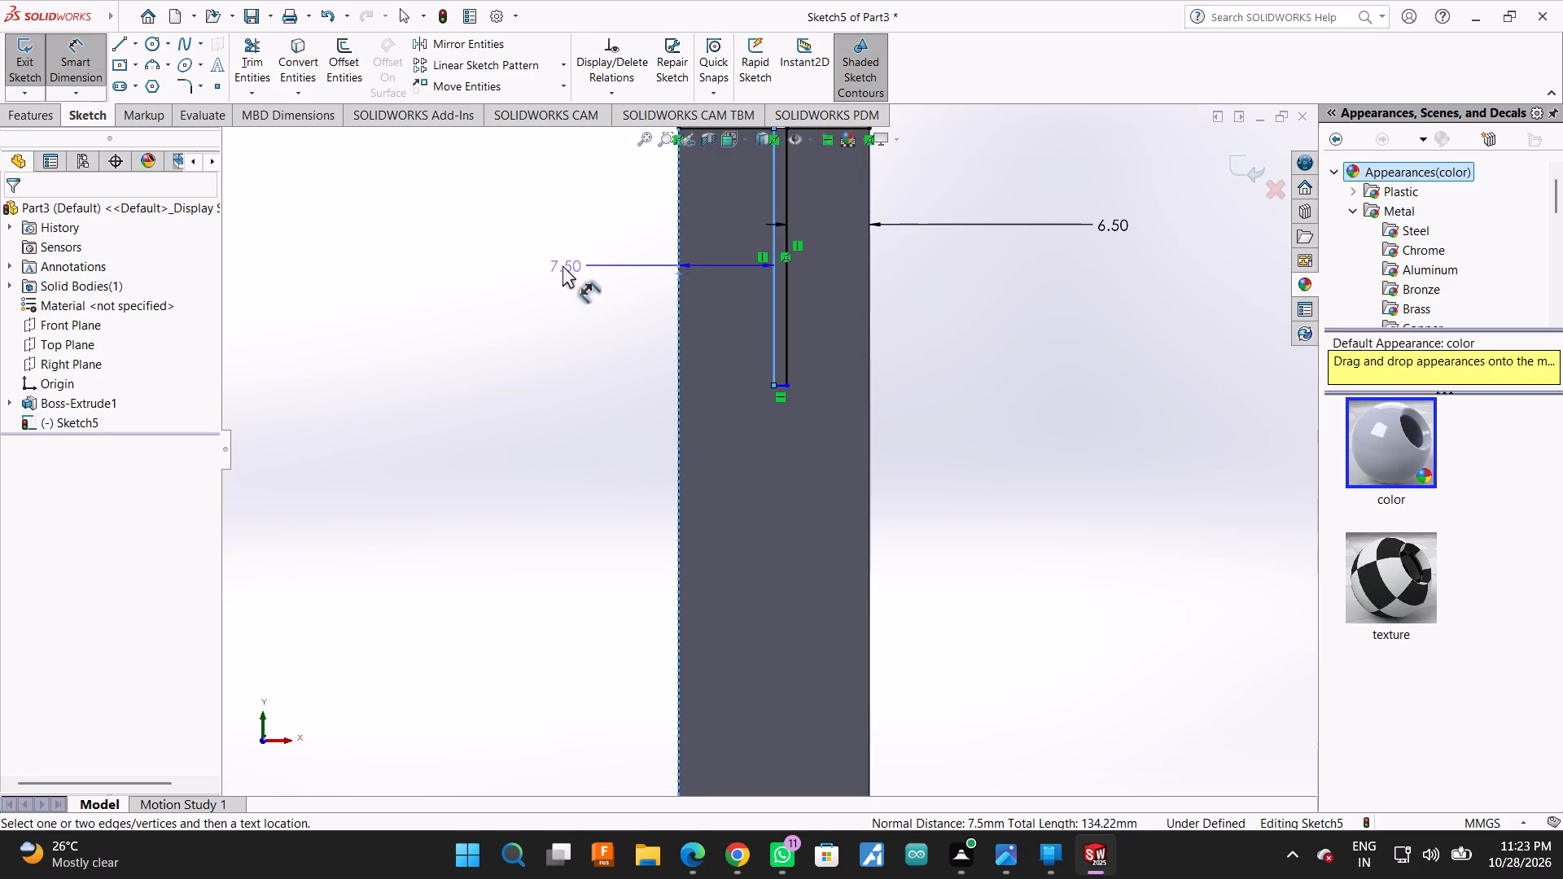
click(563, 265)
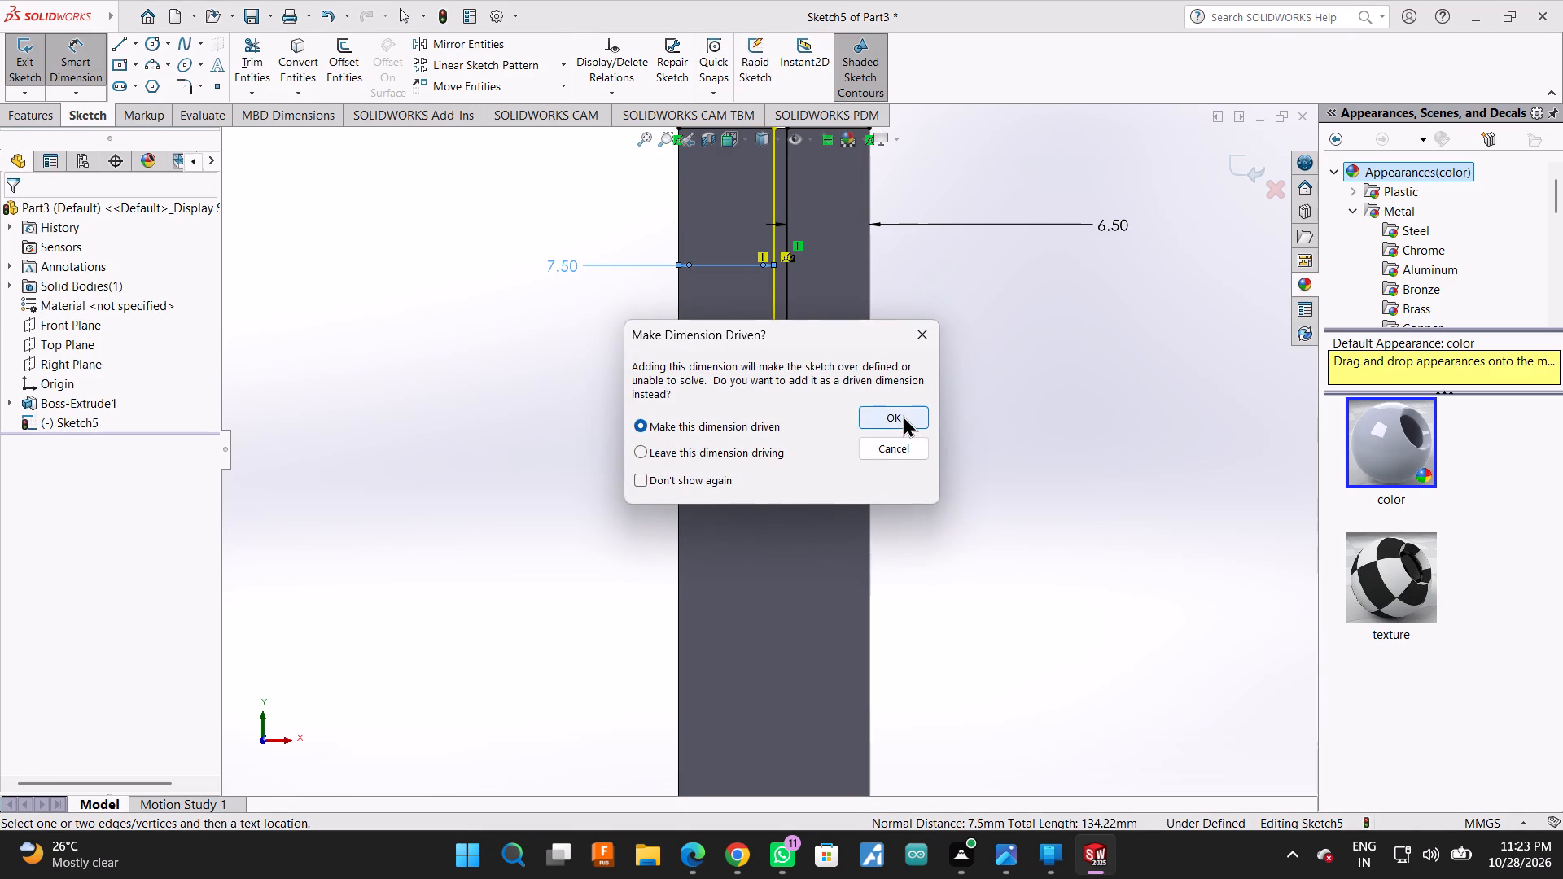
click(903, 415)
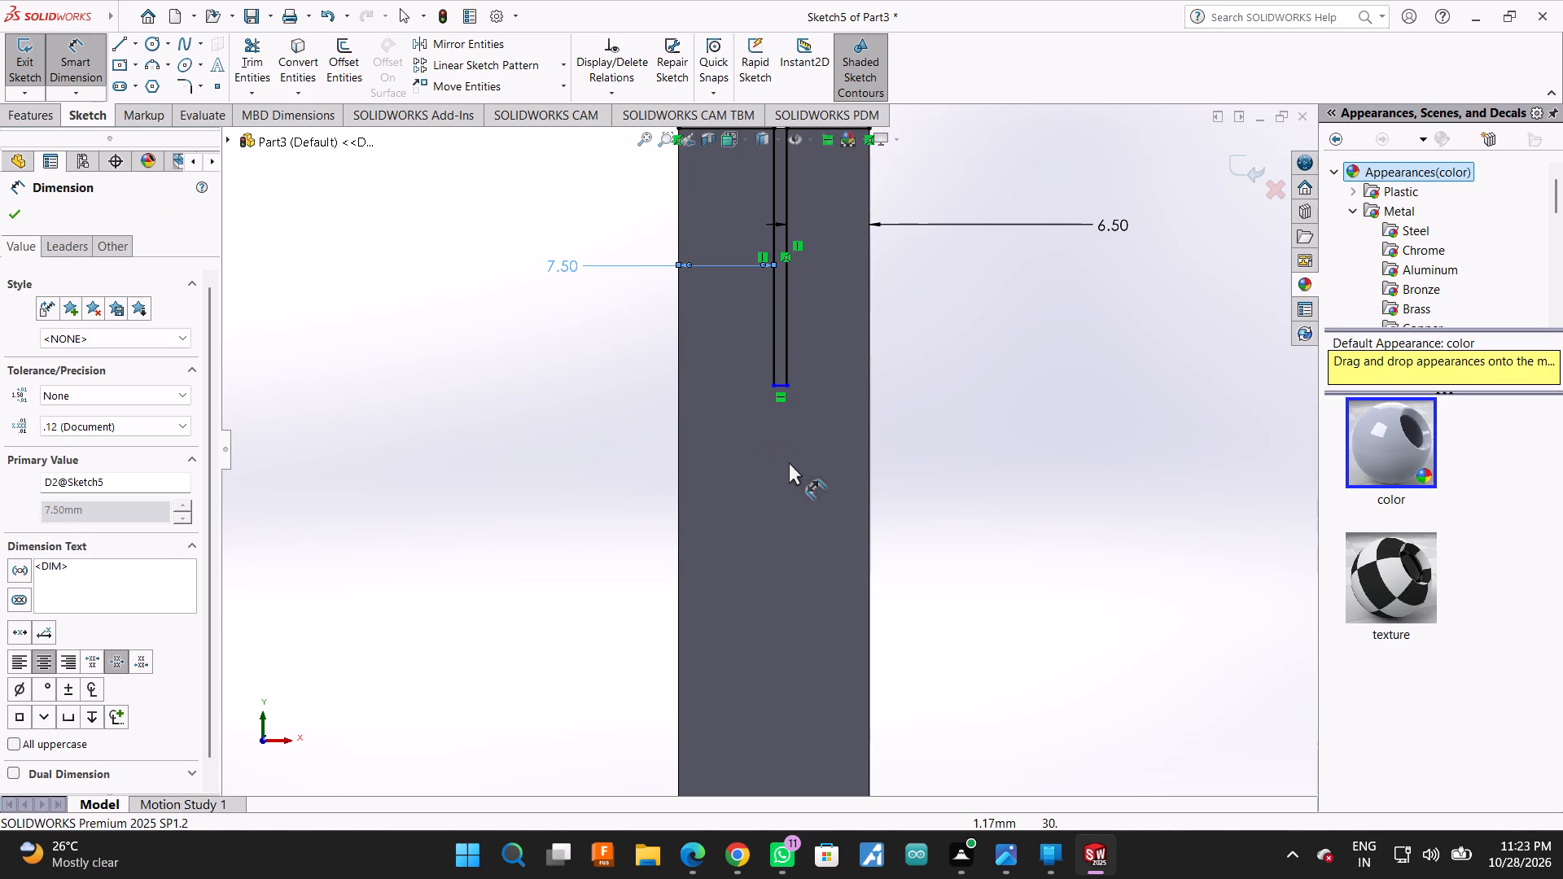
Dimension the length of the slot's right vertical line and set it to 34 mm.
click(789, 279)
click(946, 292)
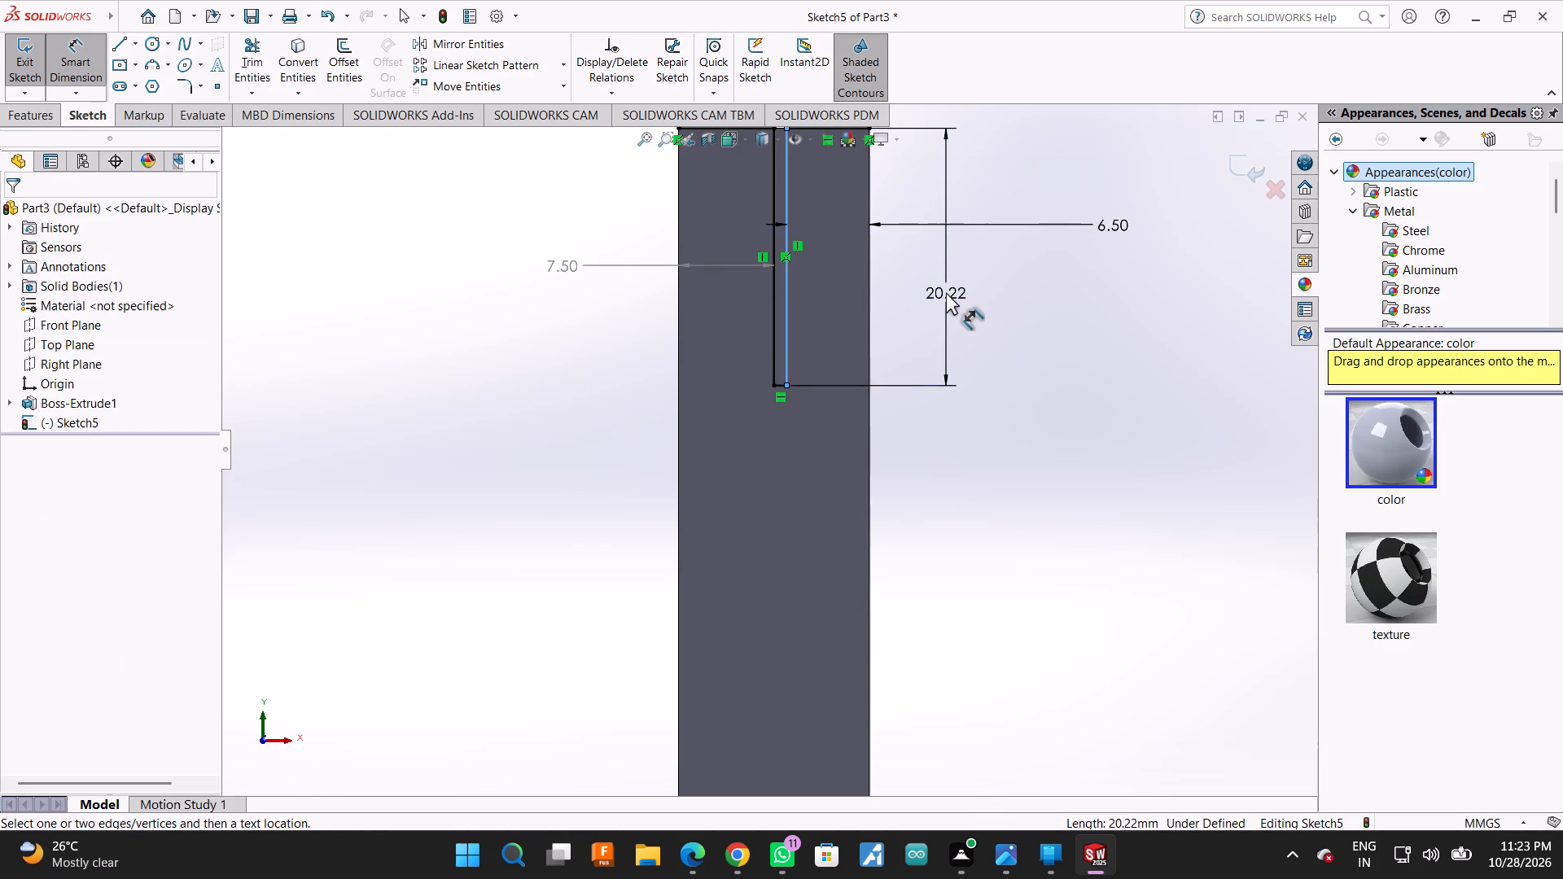
text(34)
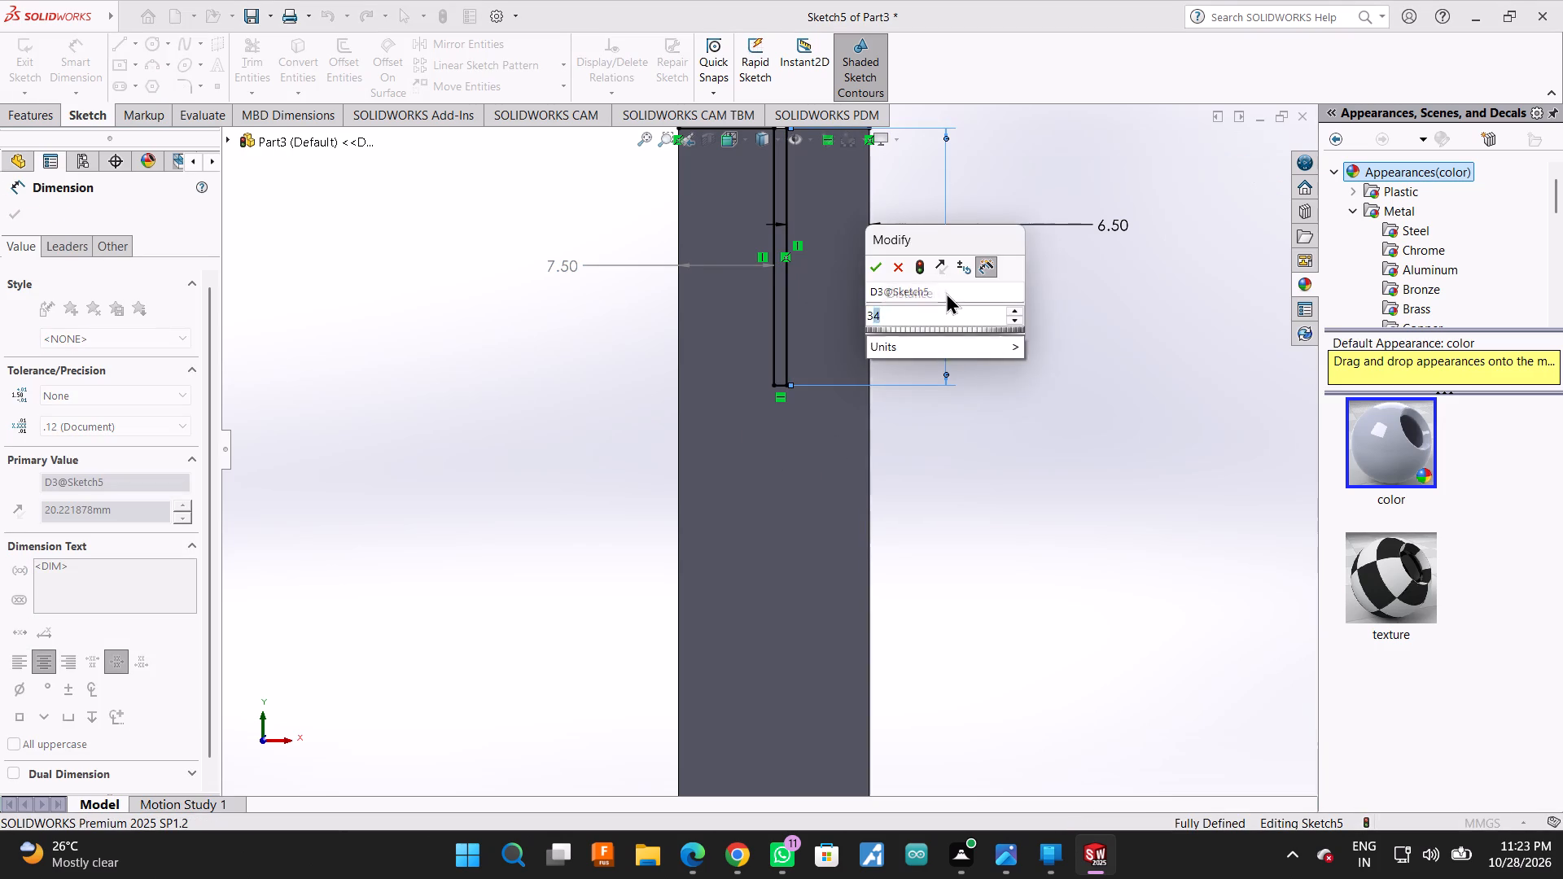
key(Return)
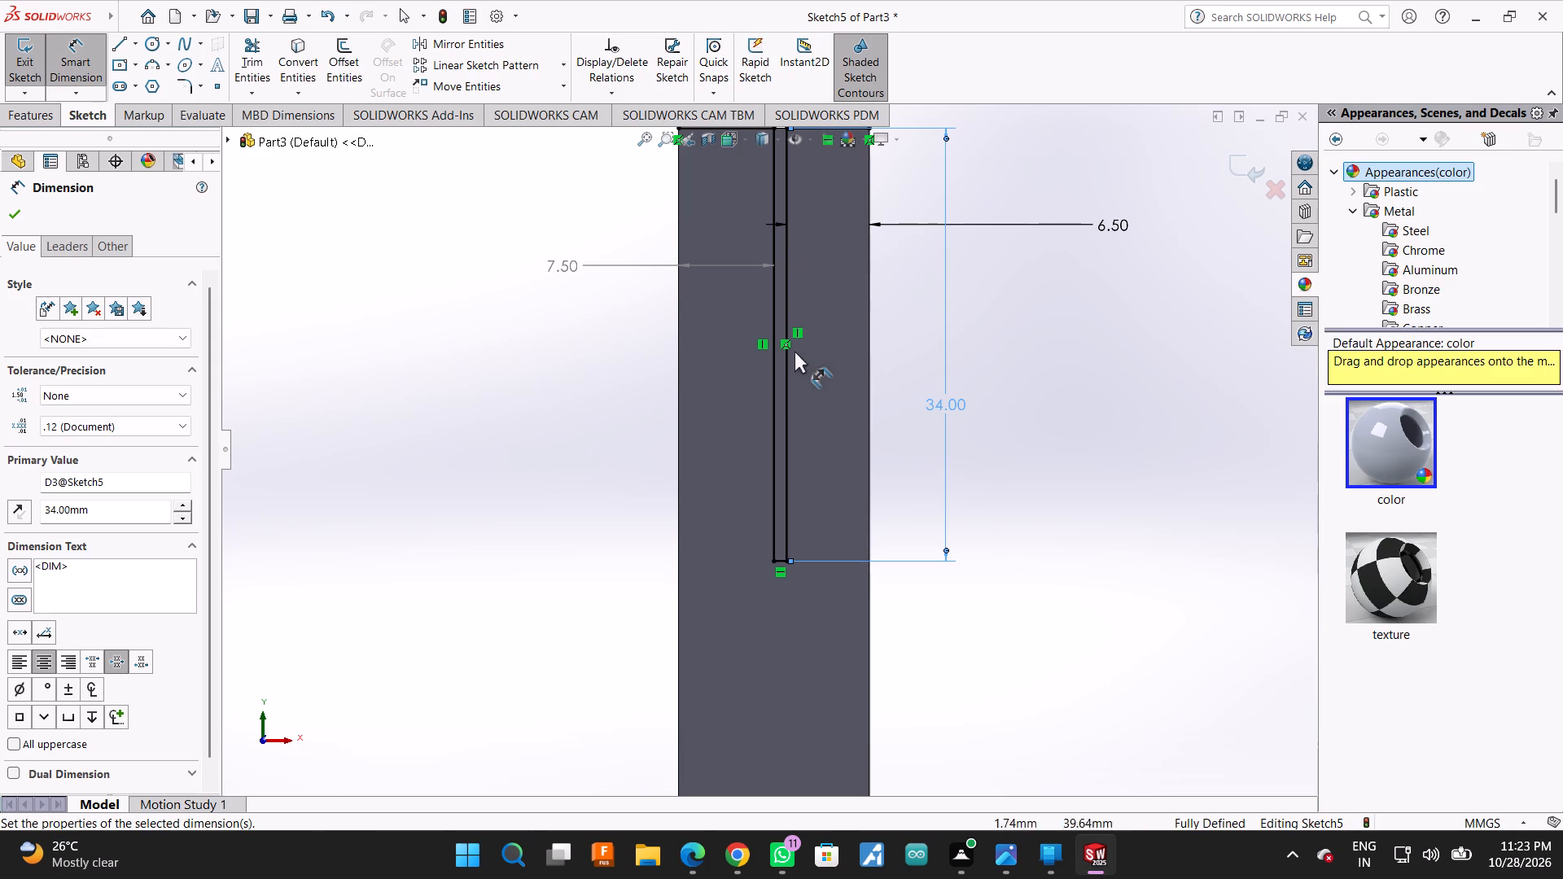
Add a driven length dimension to the slot's left vertical line.
click(773, 365)
click(501, 360)
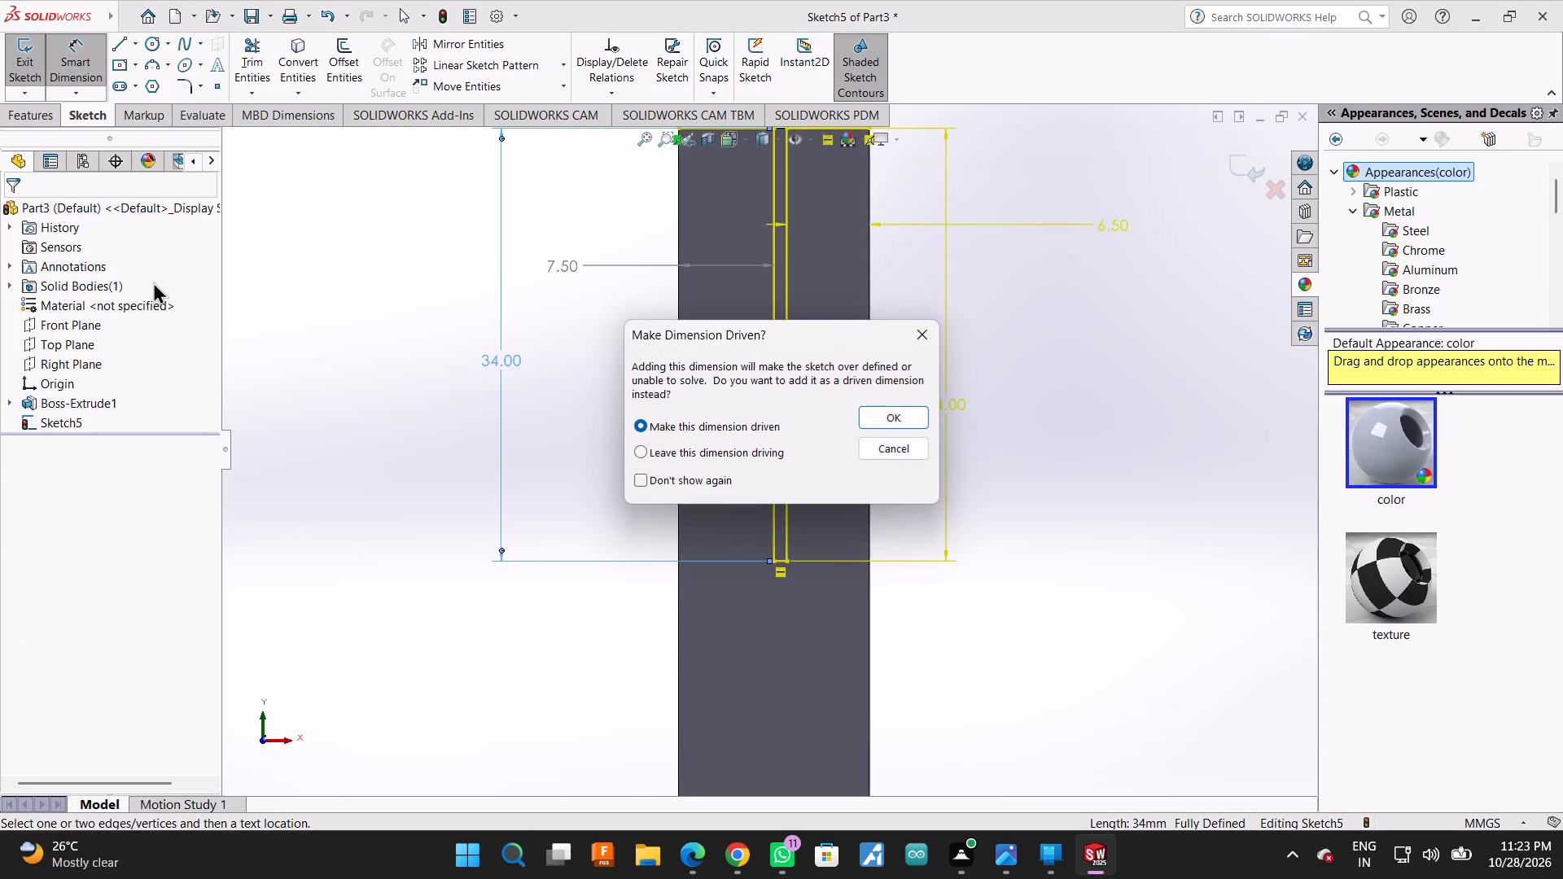
click(869, 411)
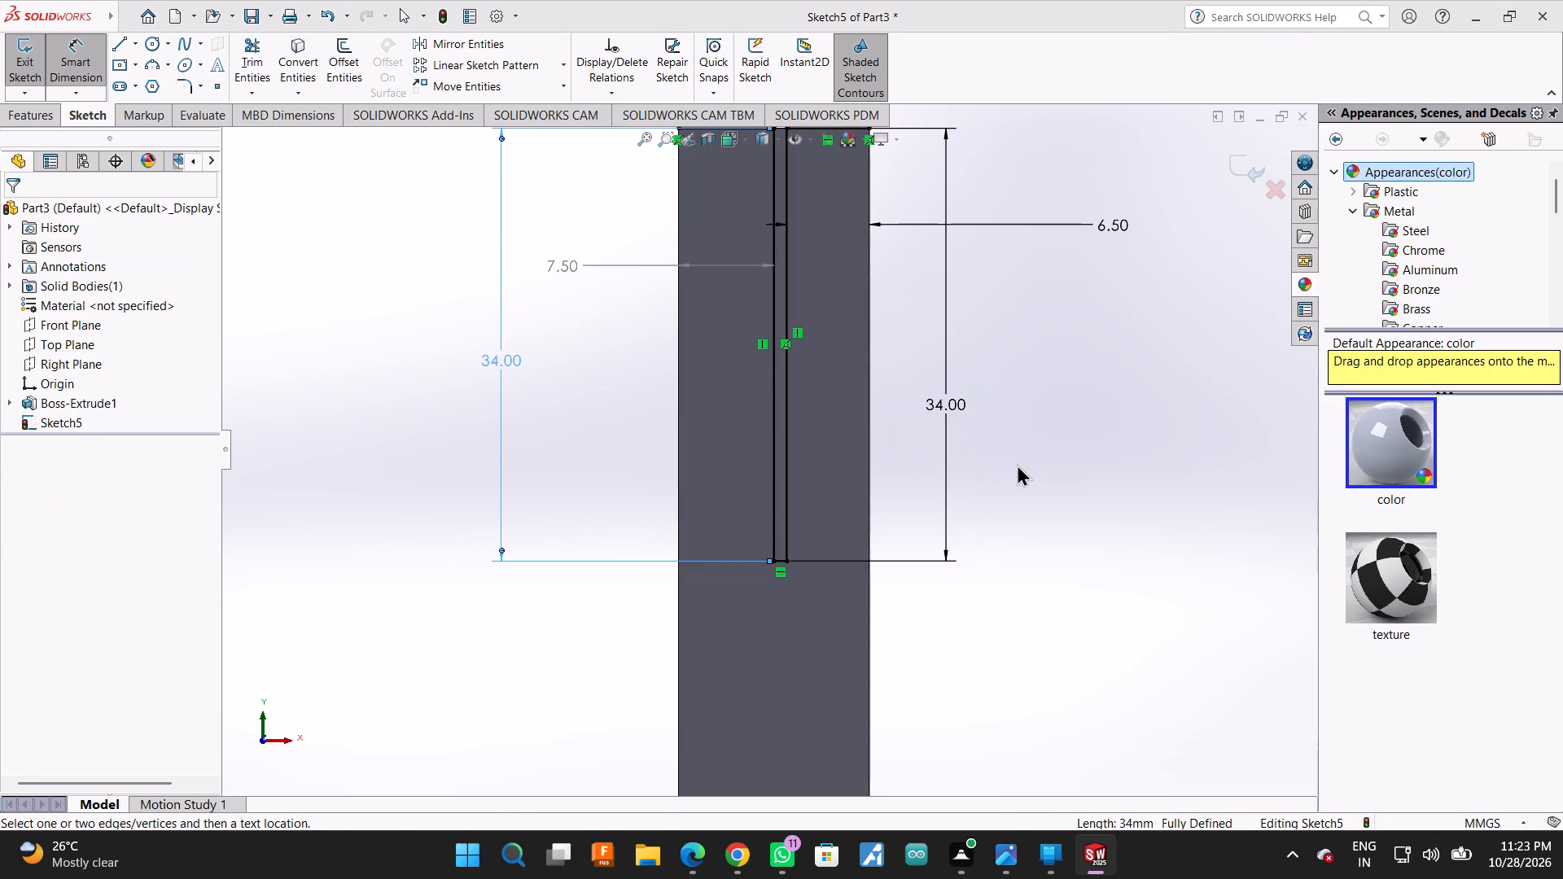
Power-trim the sketch lines along the face's upper edge on both sides of the slot, leaving only the closed slot profile.
scroll(1017, 464, up, 1)
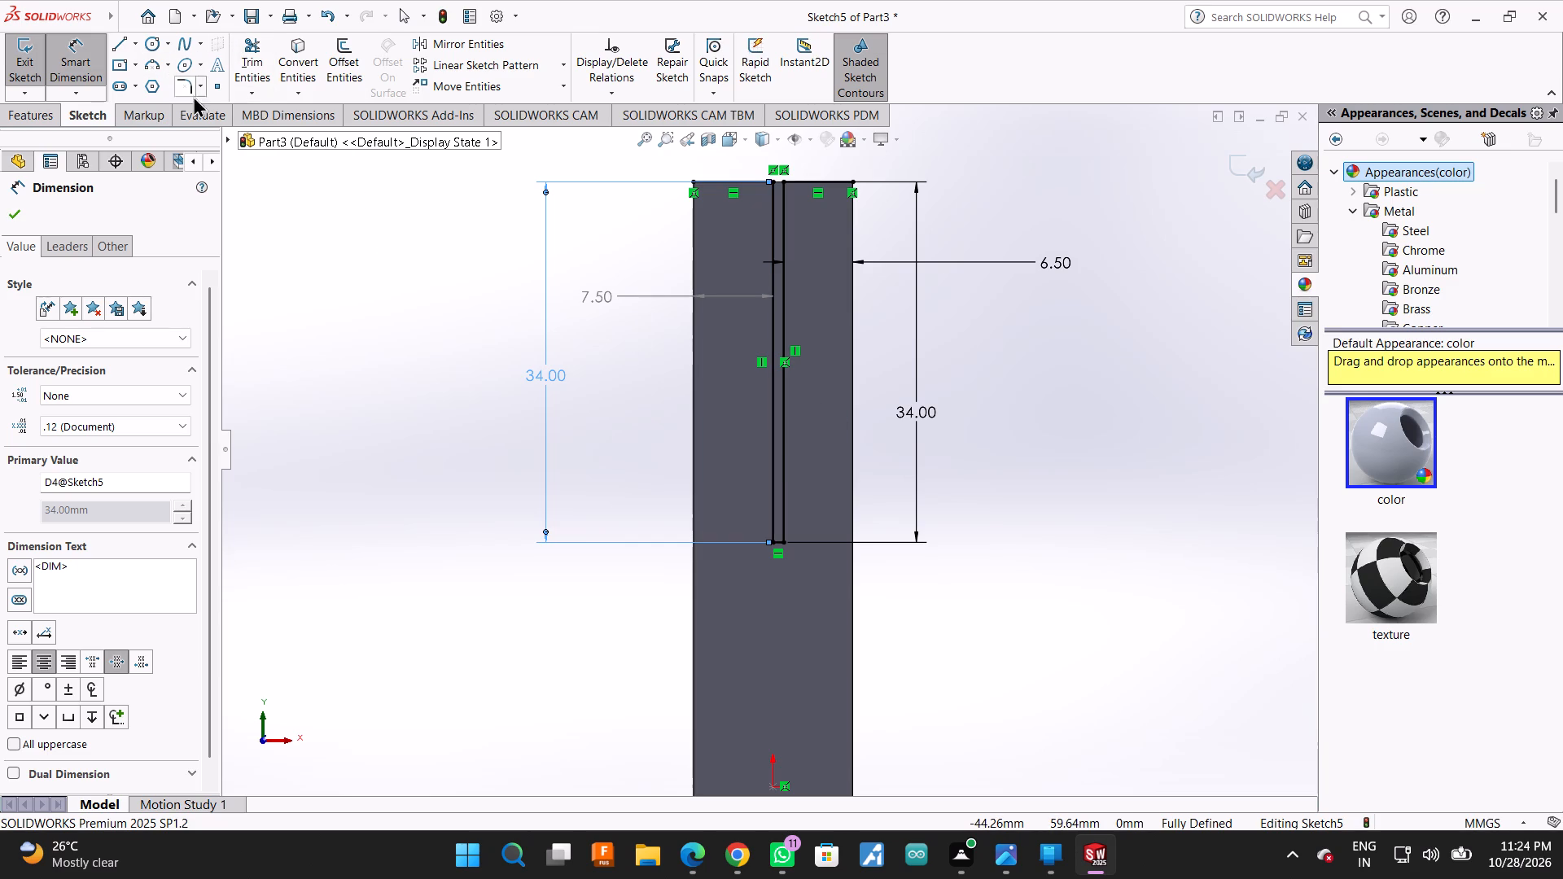
click(248, 94)
click(256, 107)
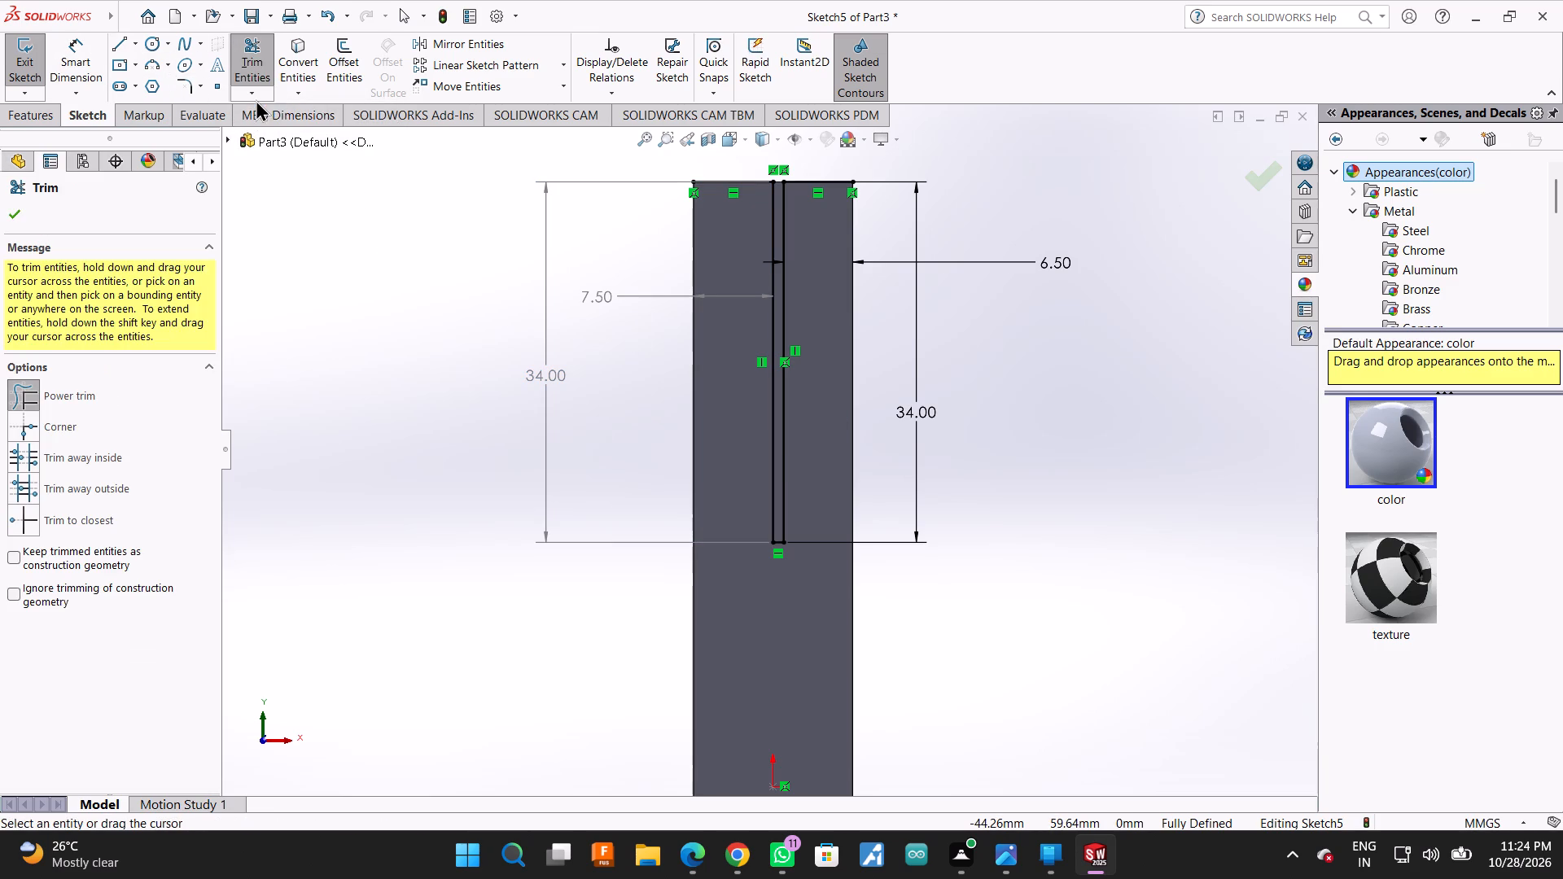
click(256, 98)
click(265, 131)
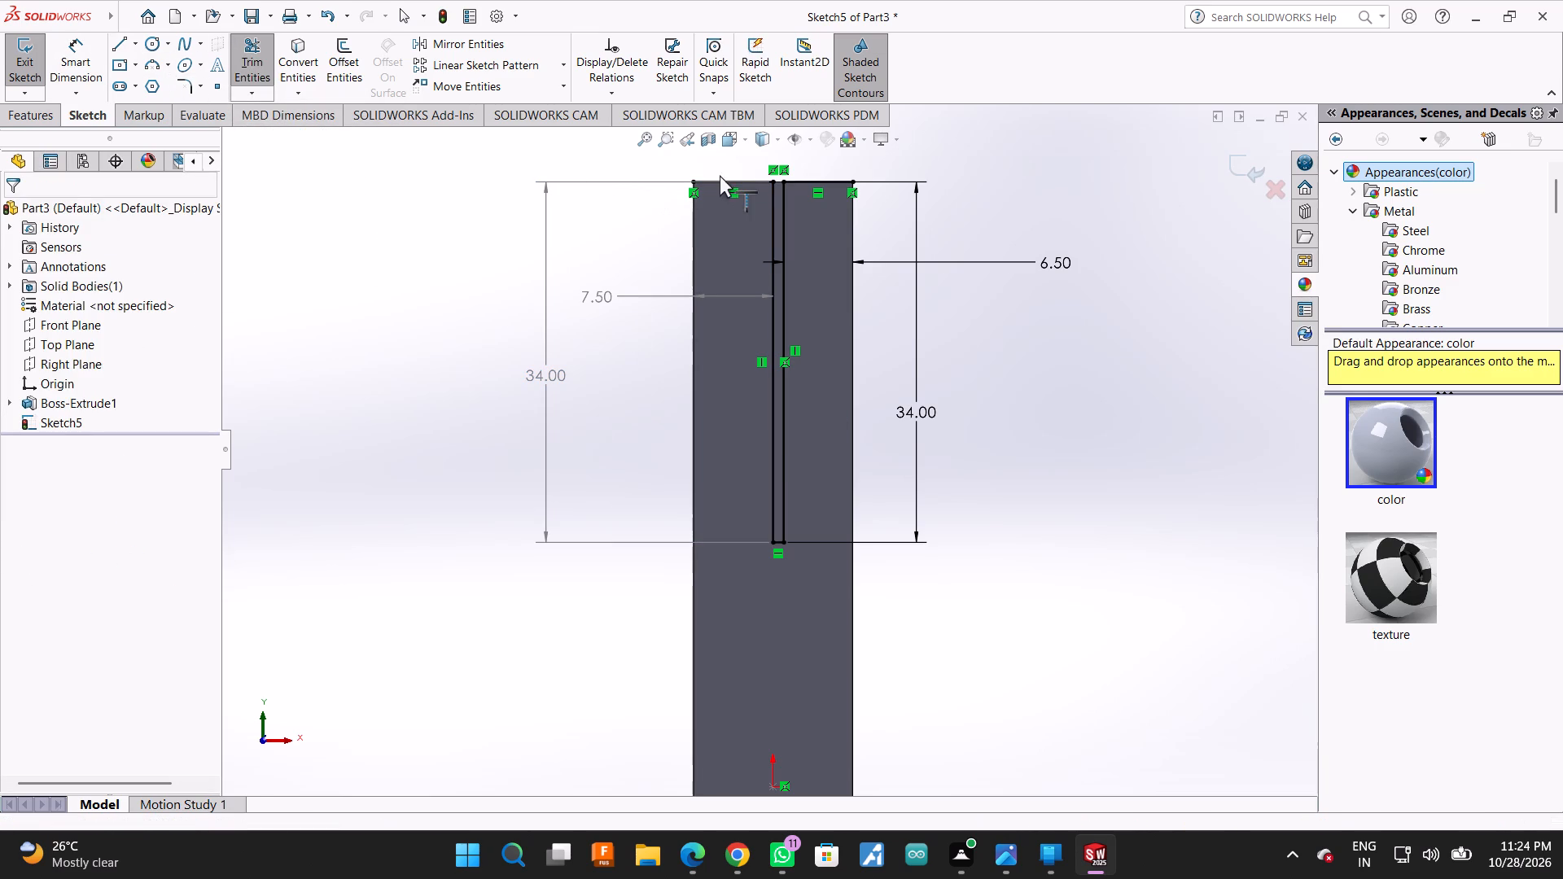
click(735, 177)
click(735, 177)
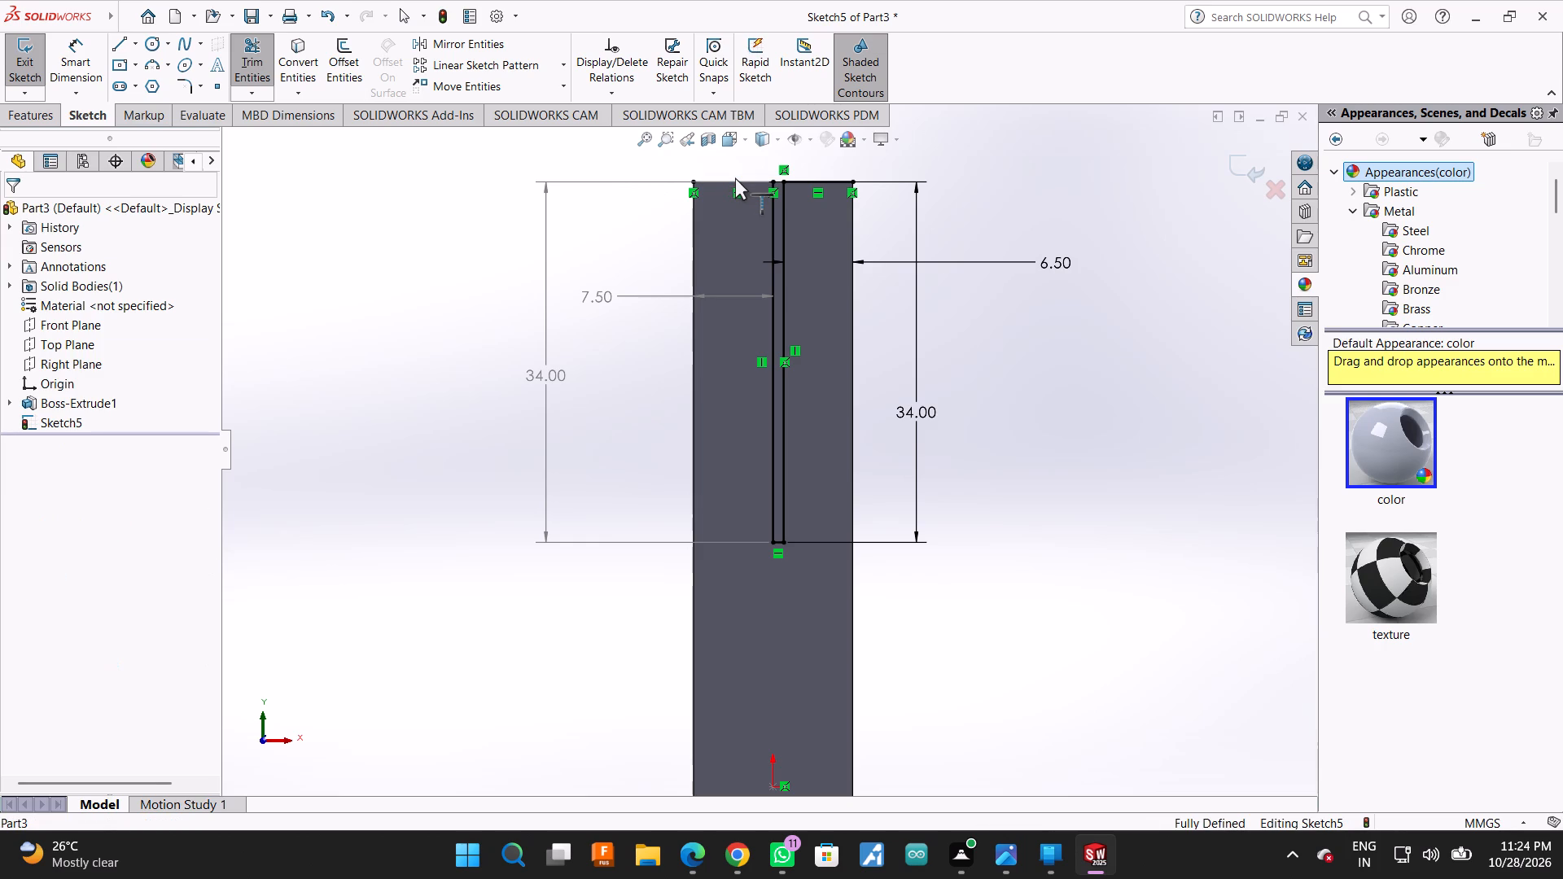
click(735, 177)
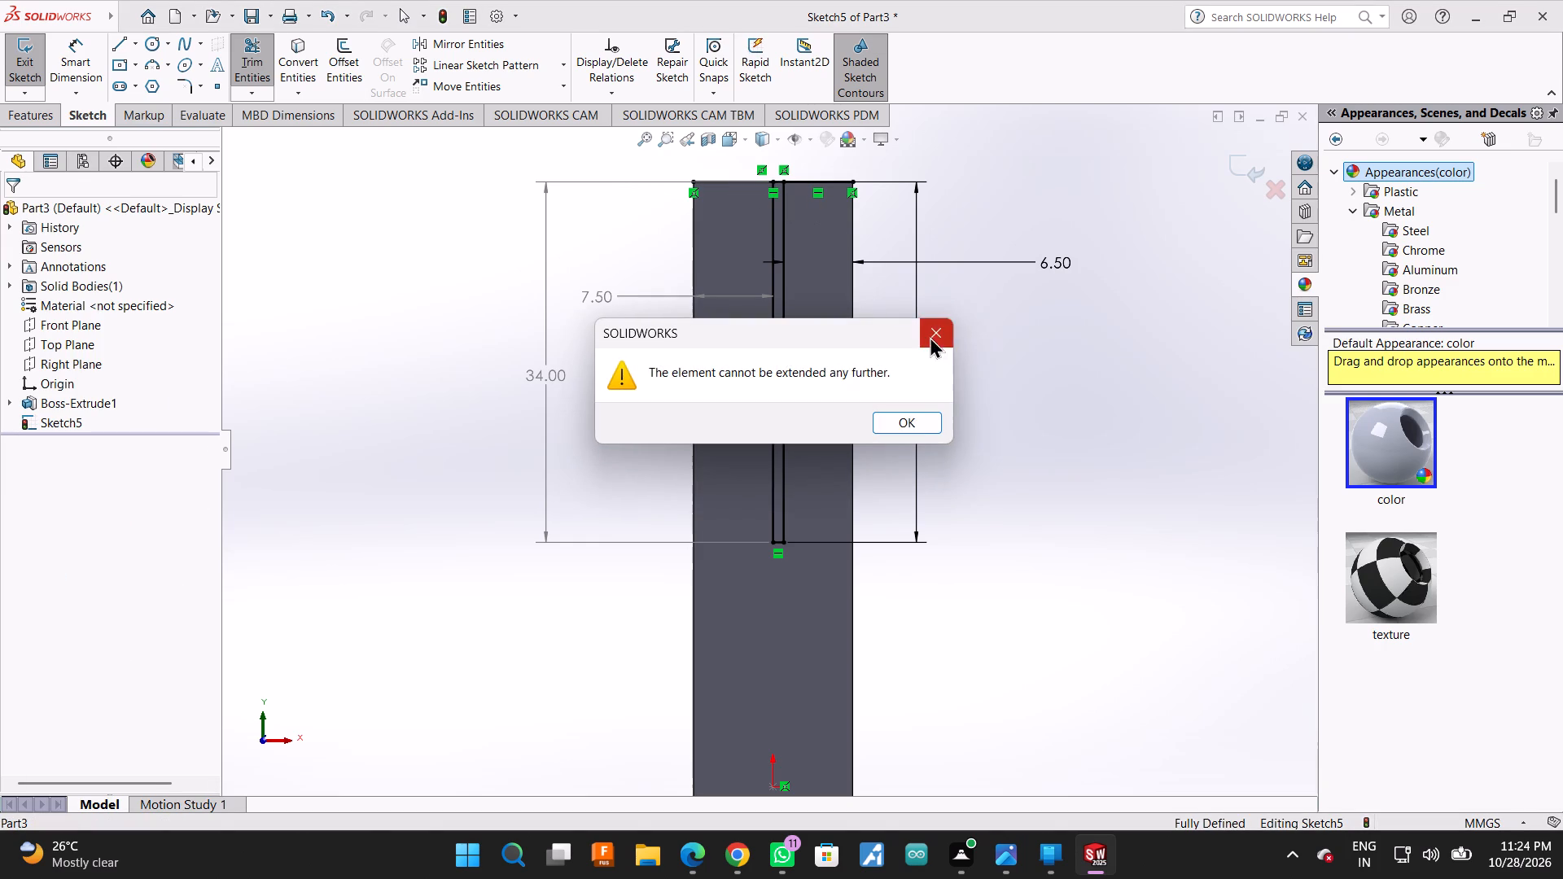
click(912, 421)
click(252, 48)
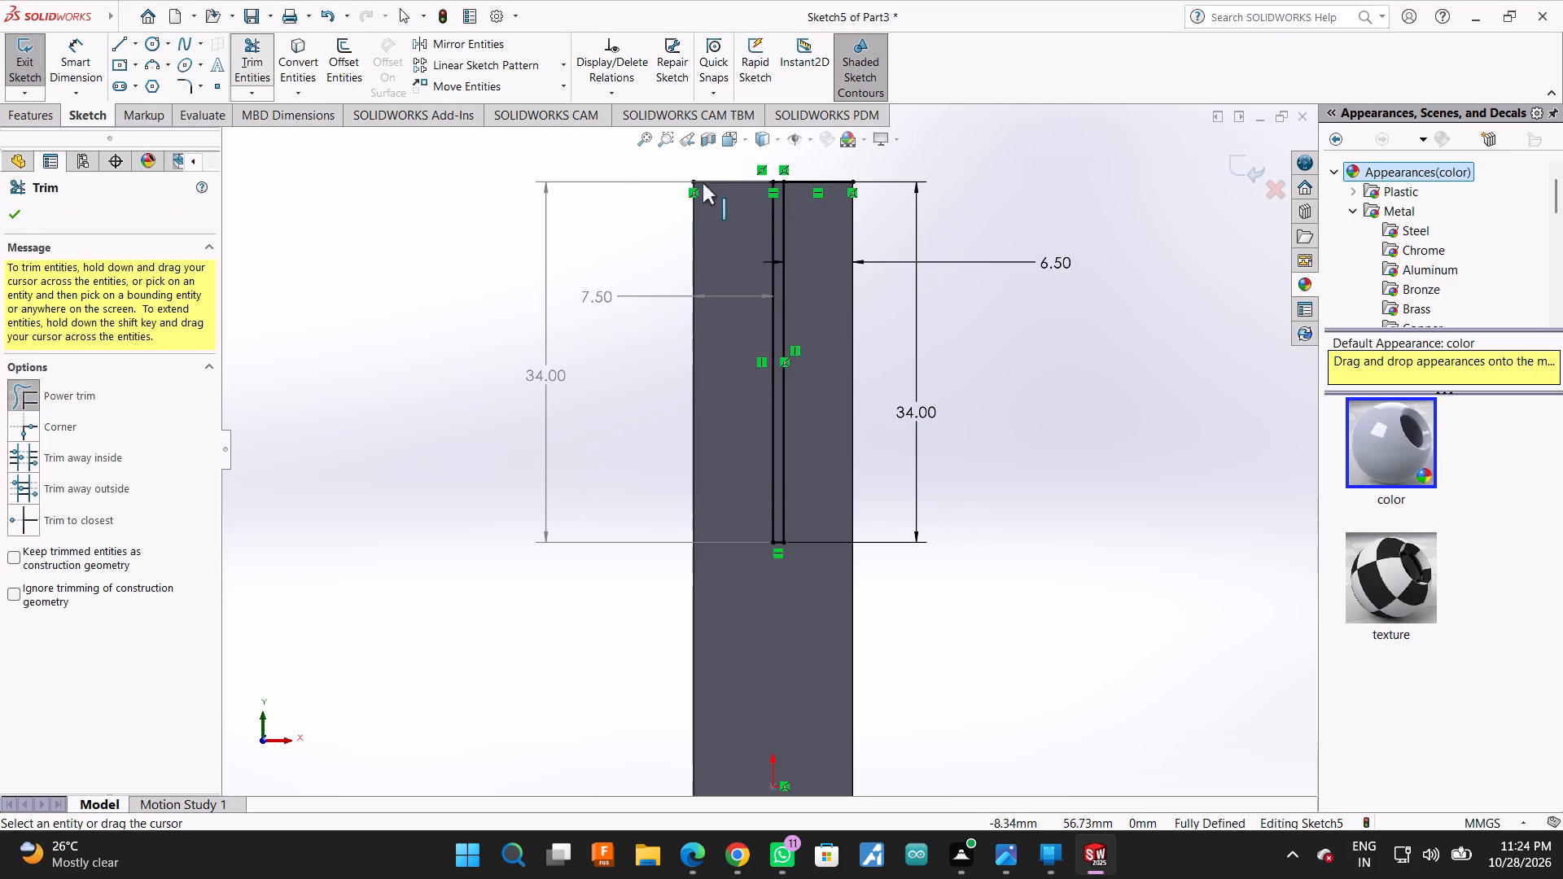
drag(746, 151, 733, 210)
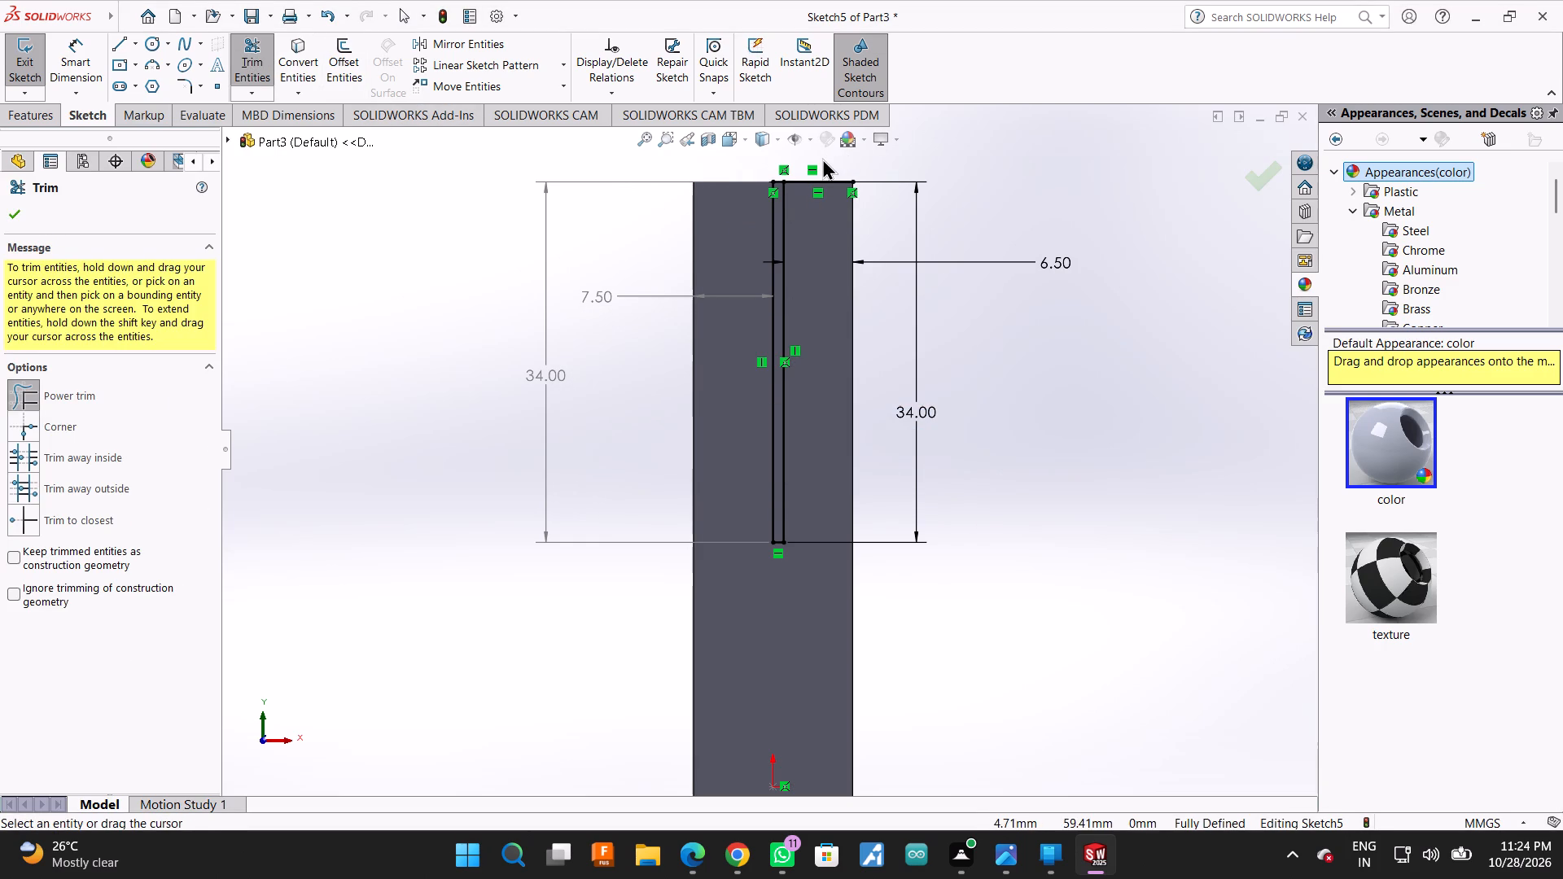
drag(822, 158, 806, 239)
scroll(783, 203, down, 1)
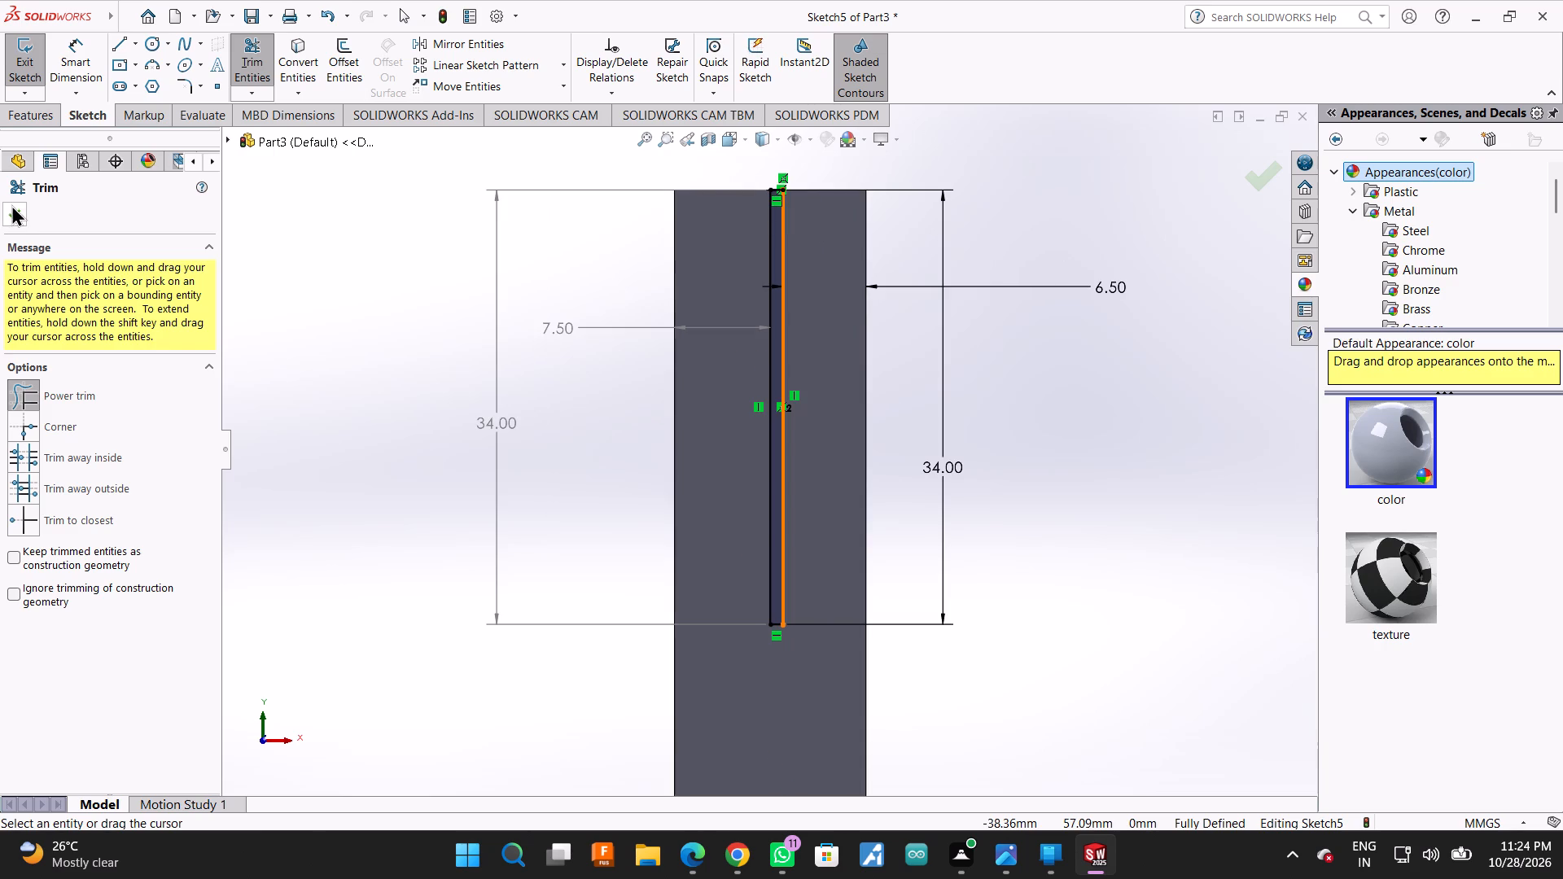
click(8, 206)
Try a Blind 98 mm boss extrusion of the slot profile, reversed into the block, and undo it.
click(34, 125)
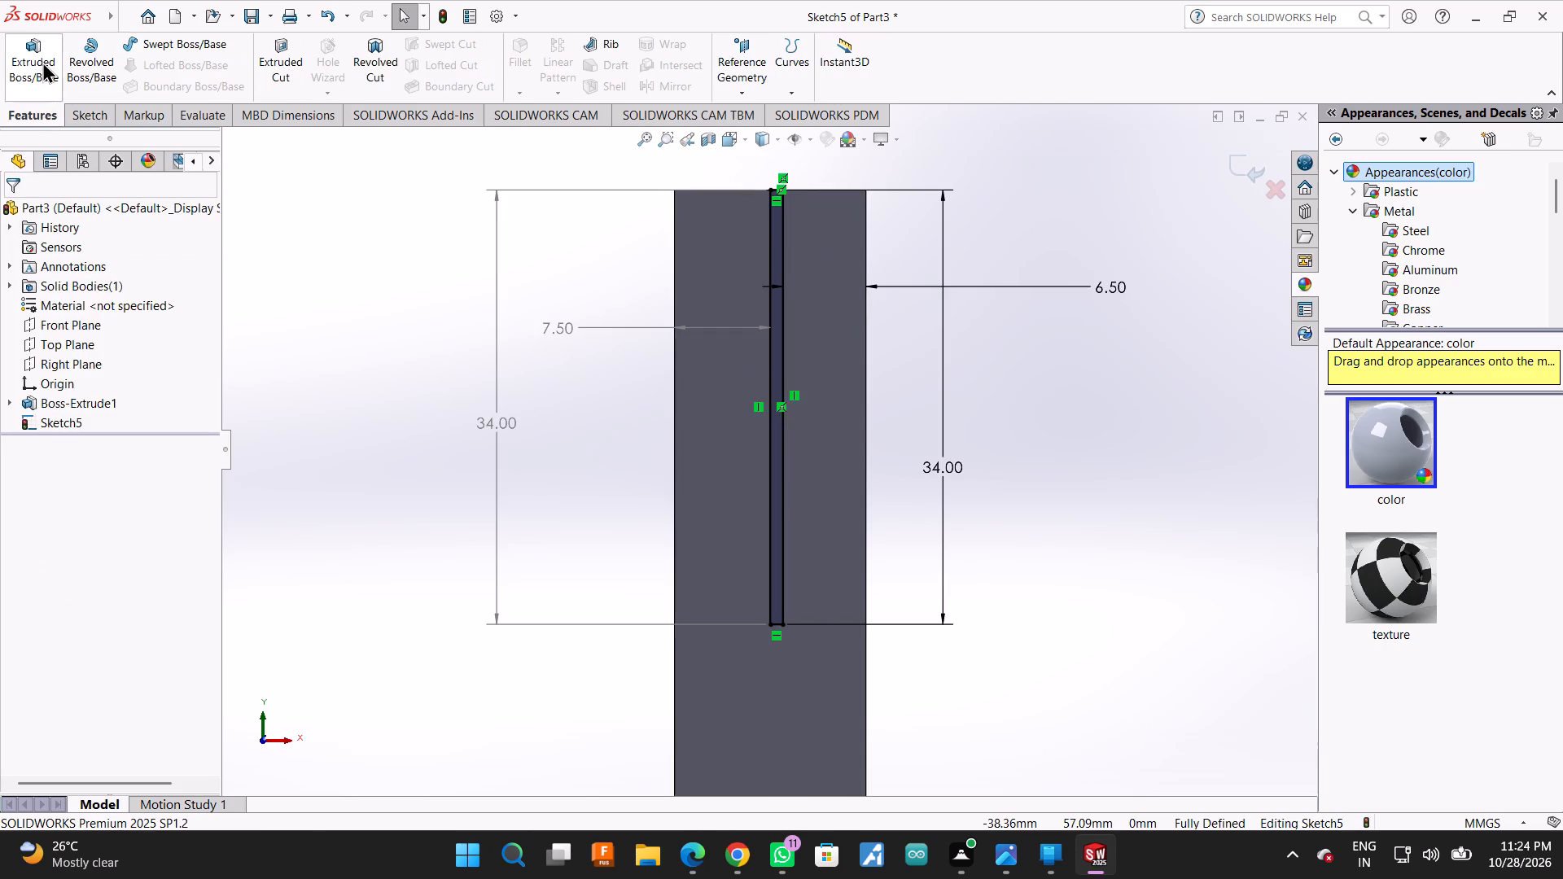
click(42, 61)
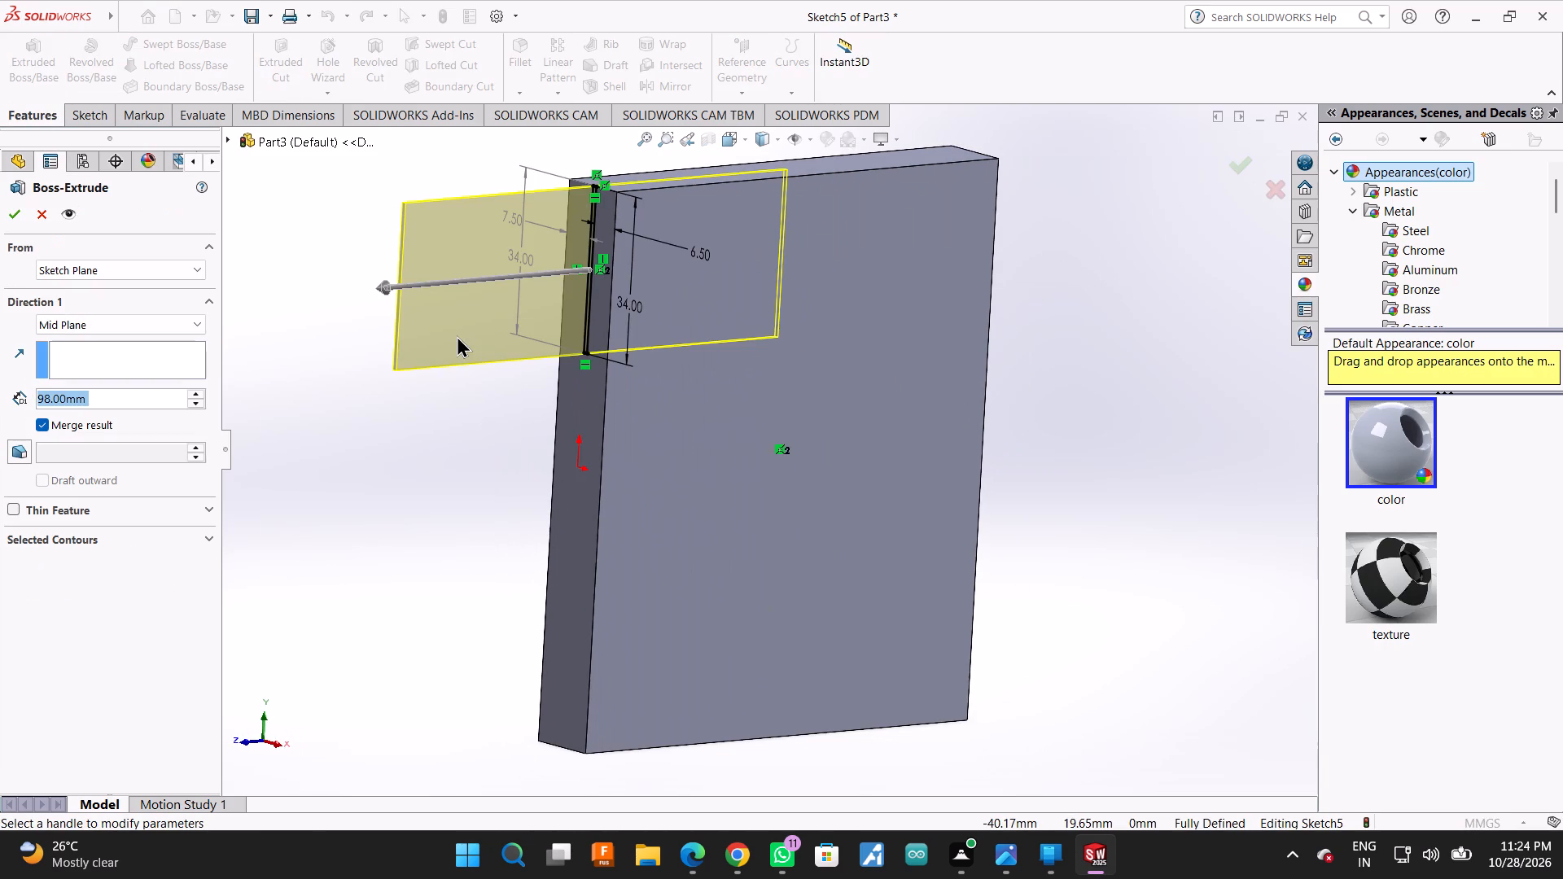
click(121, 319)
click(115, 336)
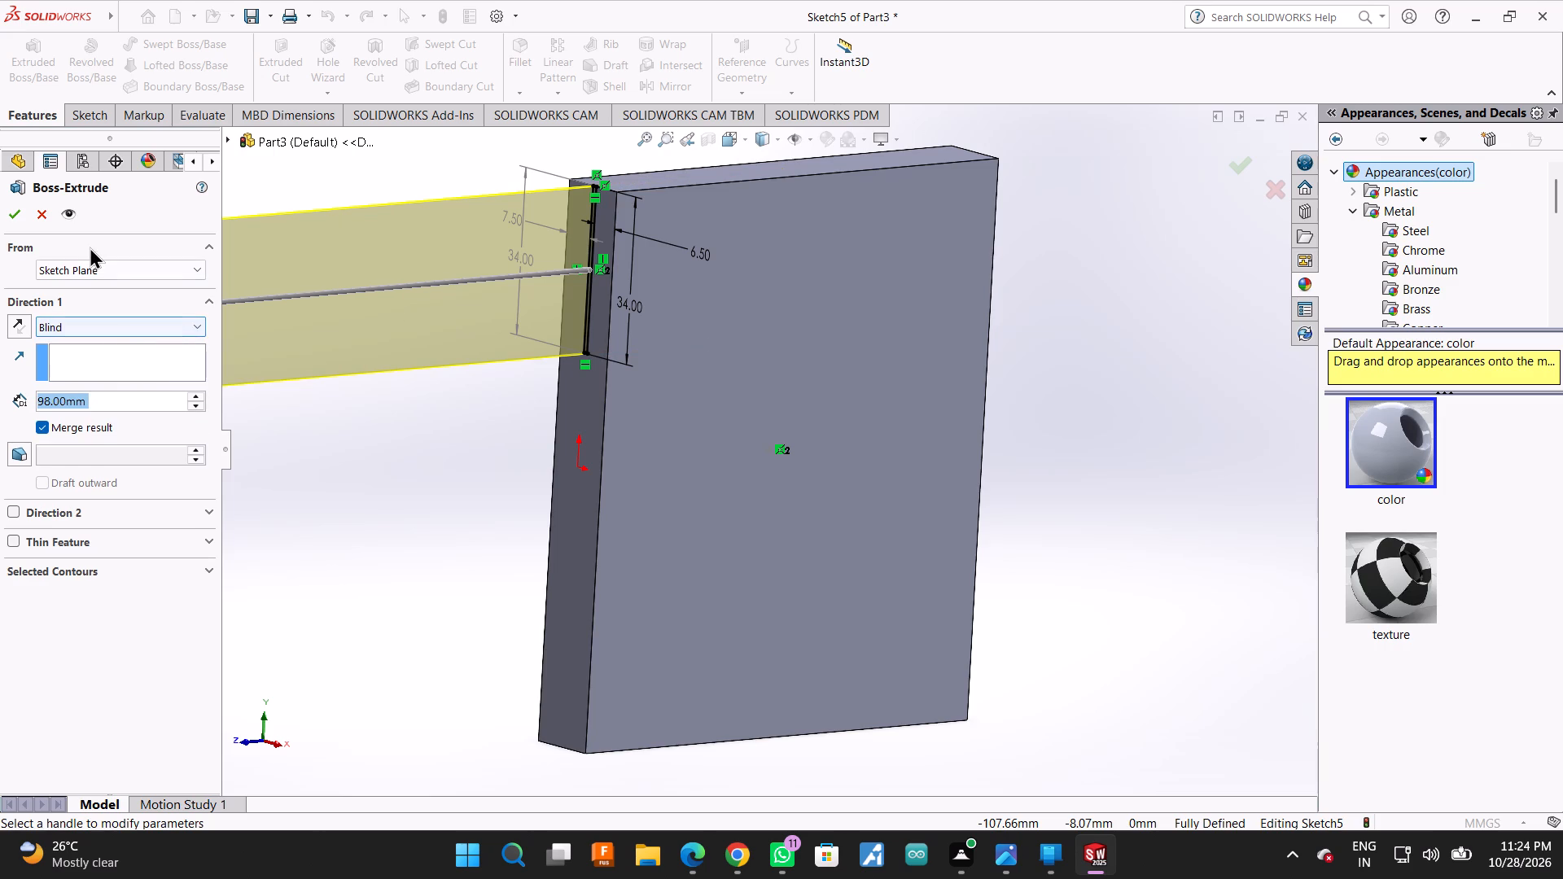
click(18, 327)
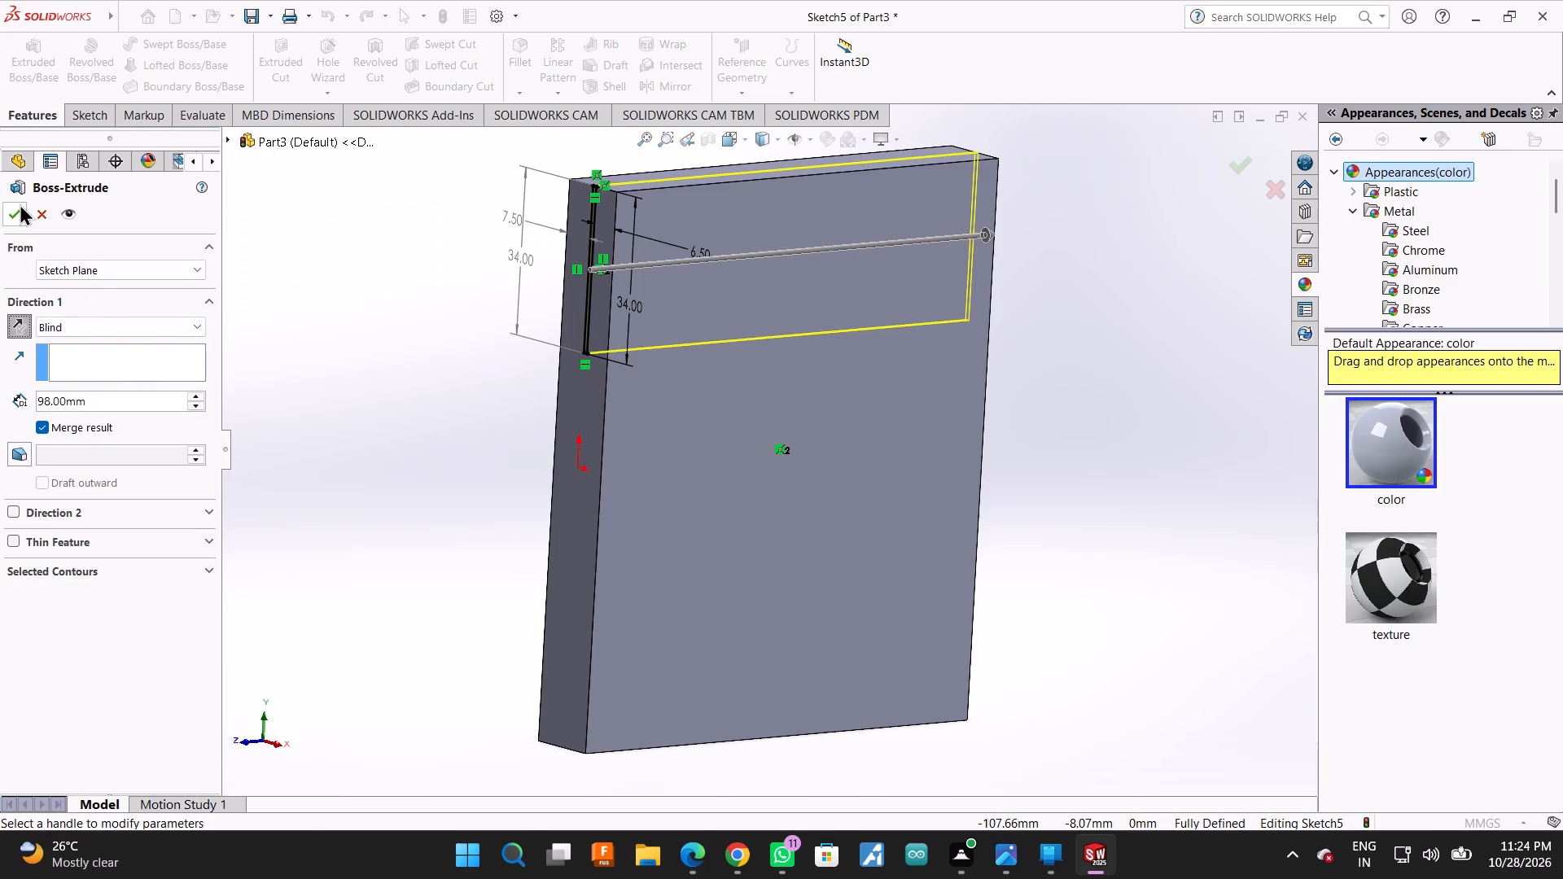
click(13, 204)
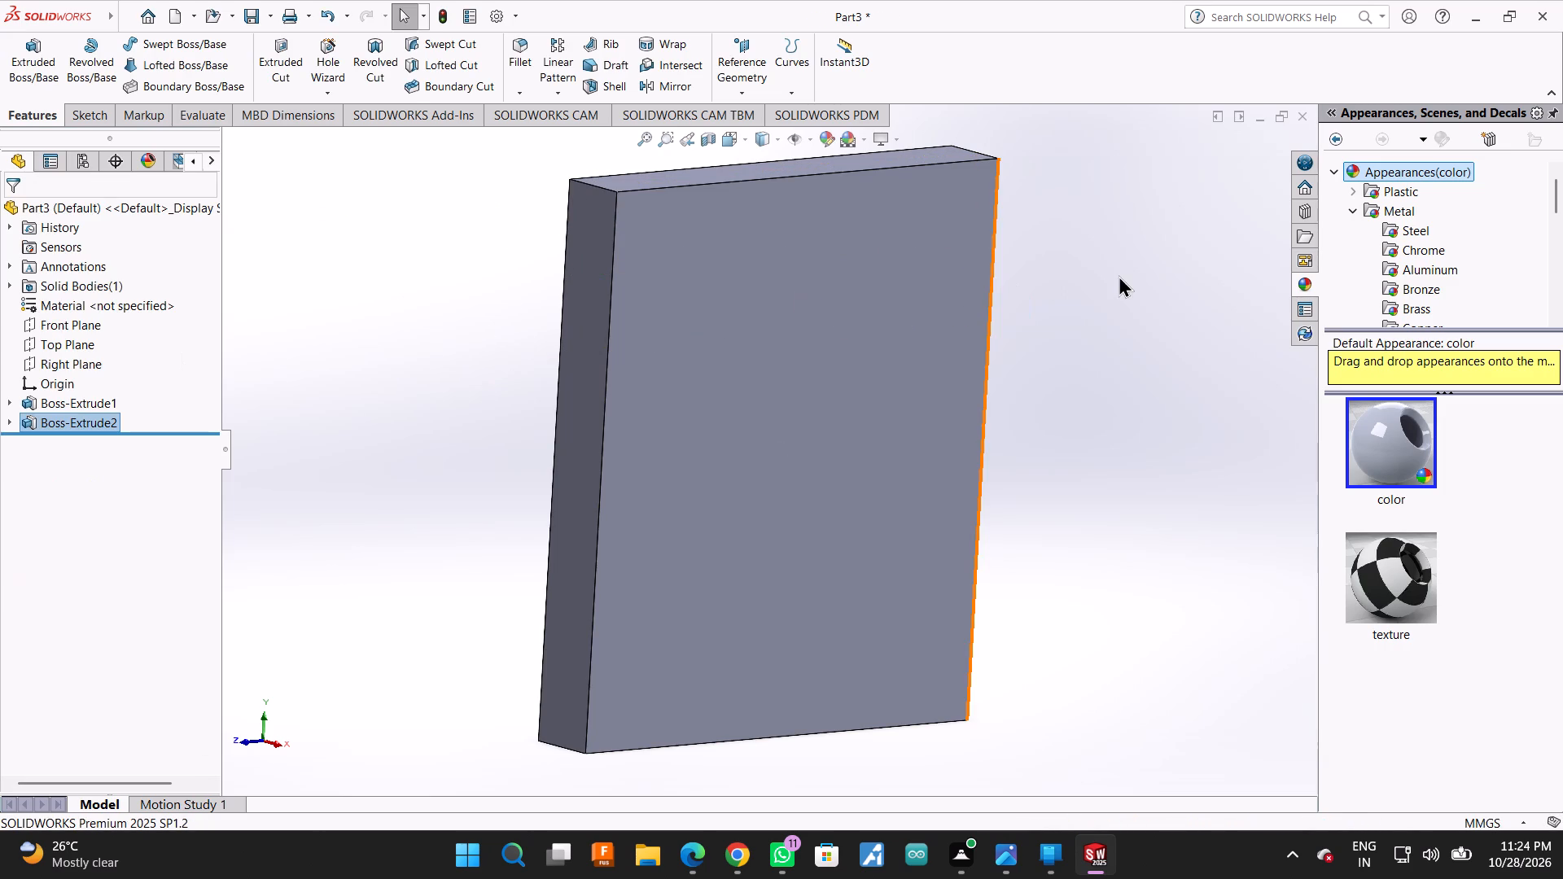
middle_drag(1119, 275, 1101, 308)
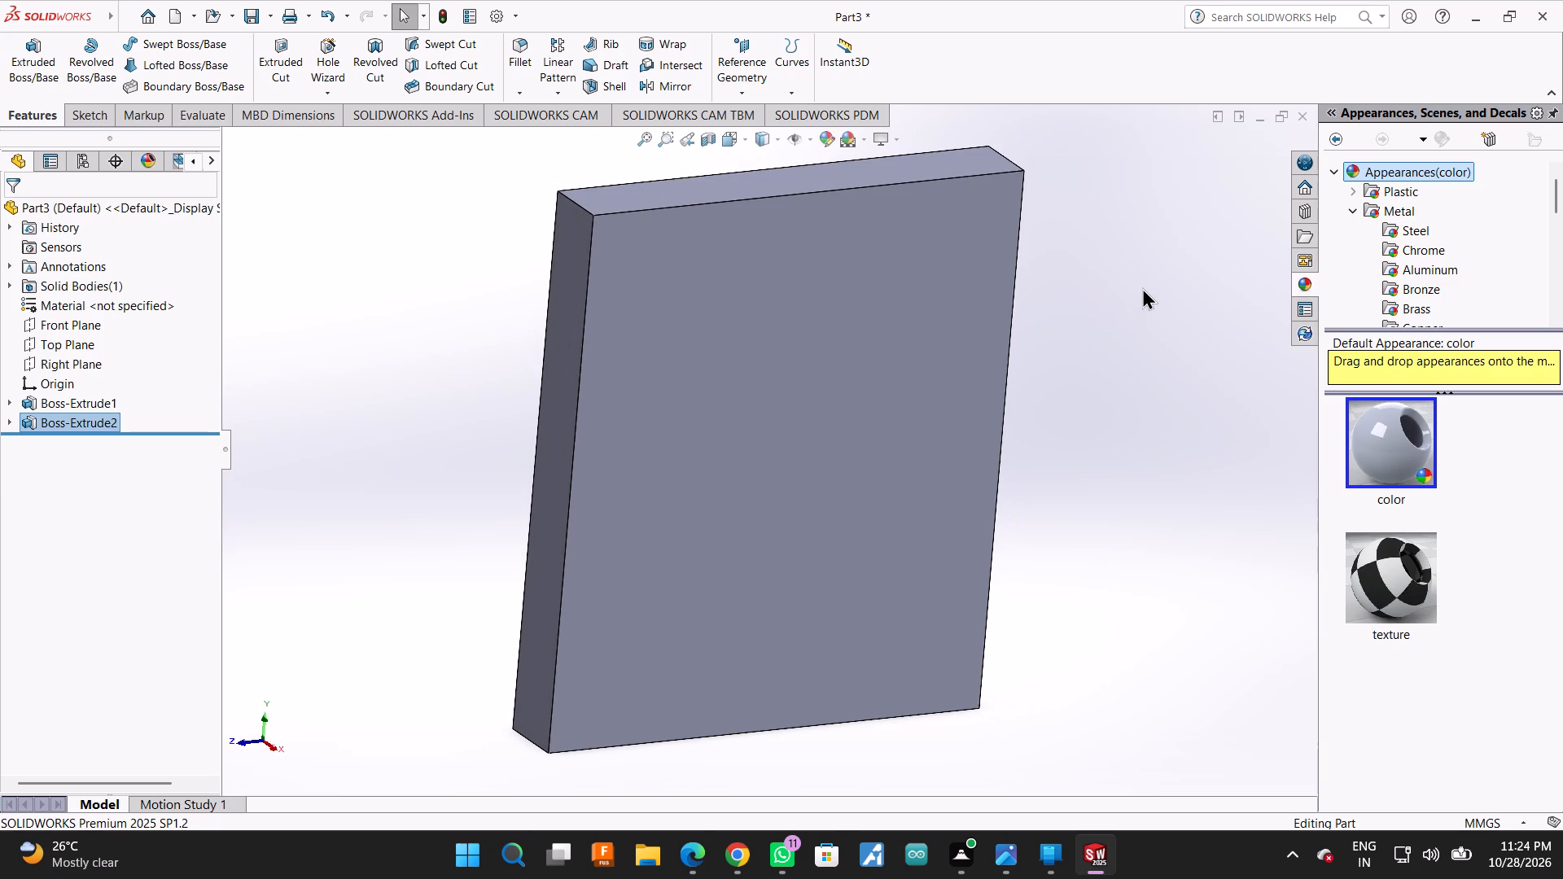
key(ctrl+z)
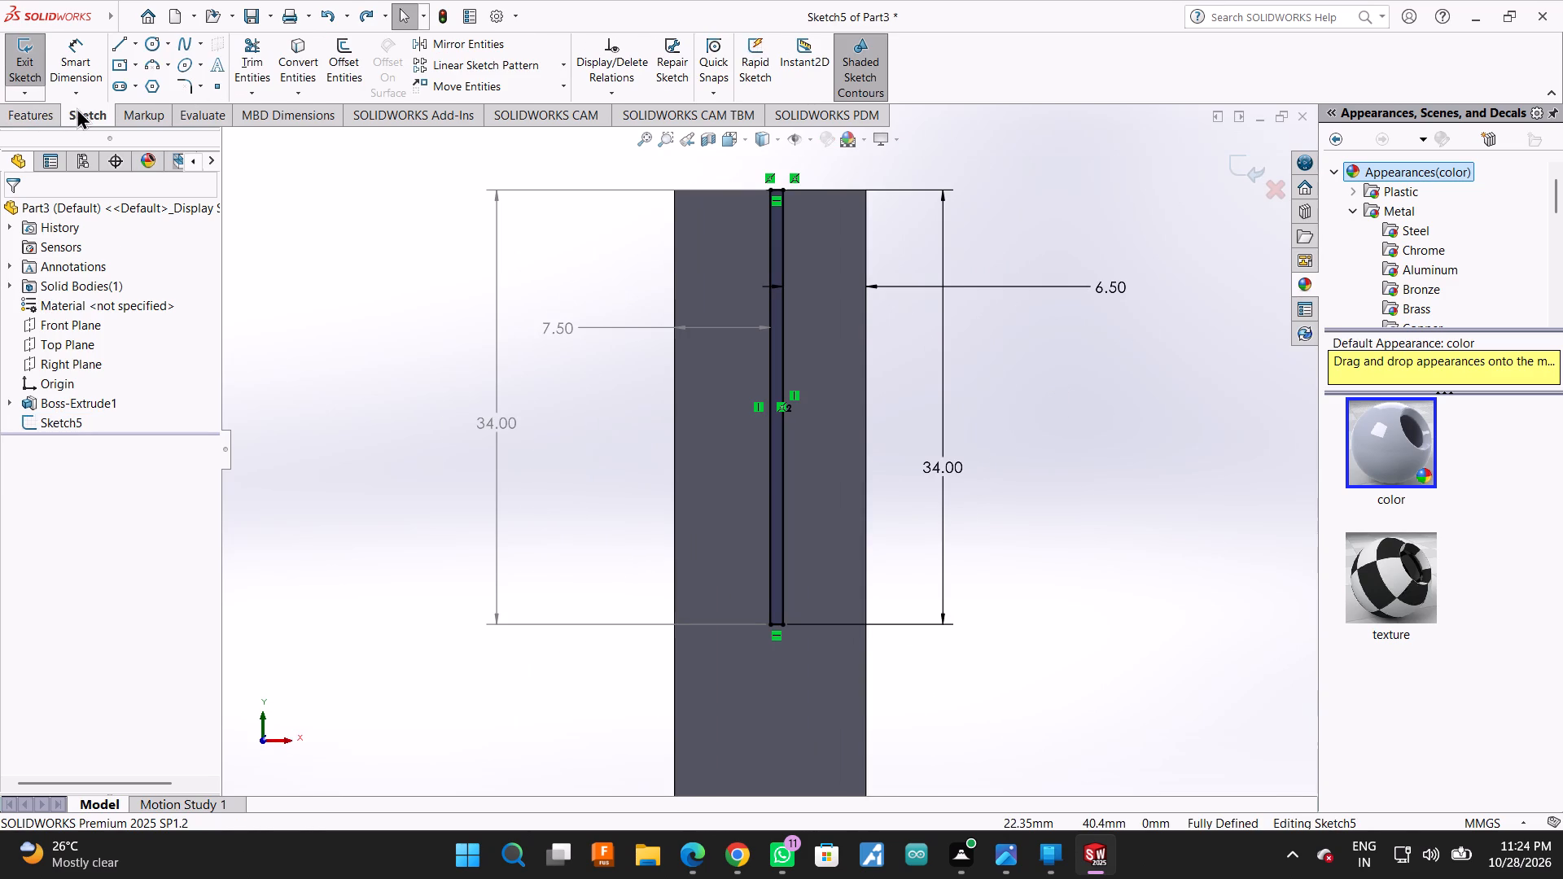
Cut the slot profile through the block with an Extruded Cut using the Up To Next end condition.
click(53, 115)
click(290, 40)
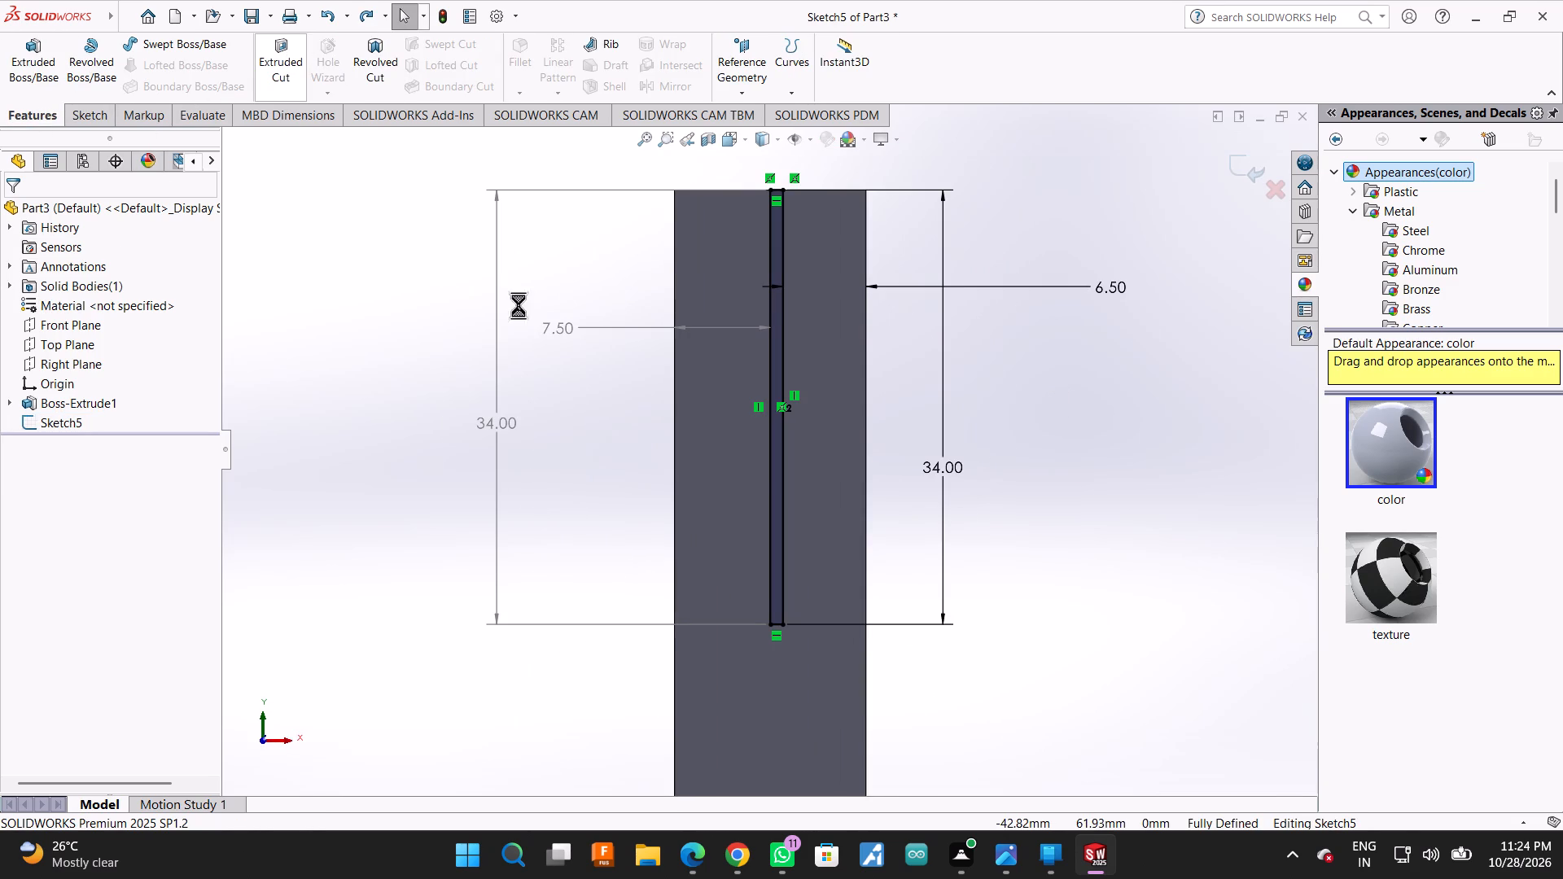
middle_drag(1107, 317, 1078, 329)
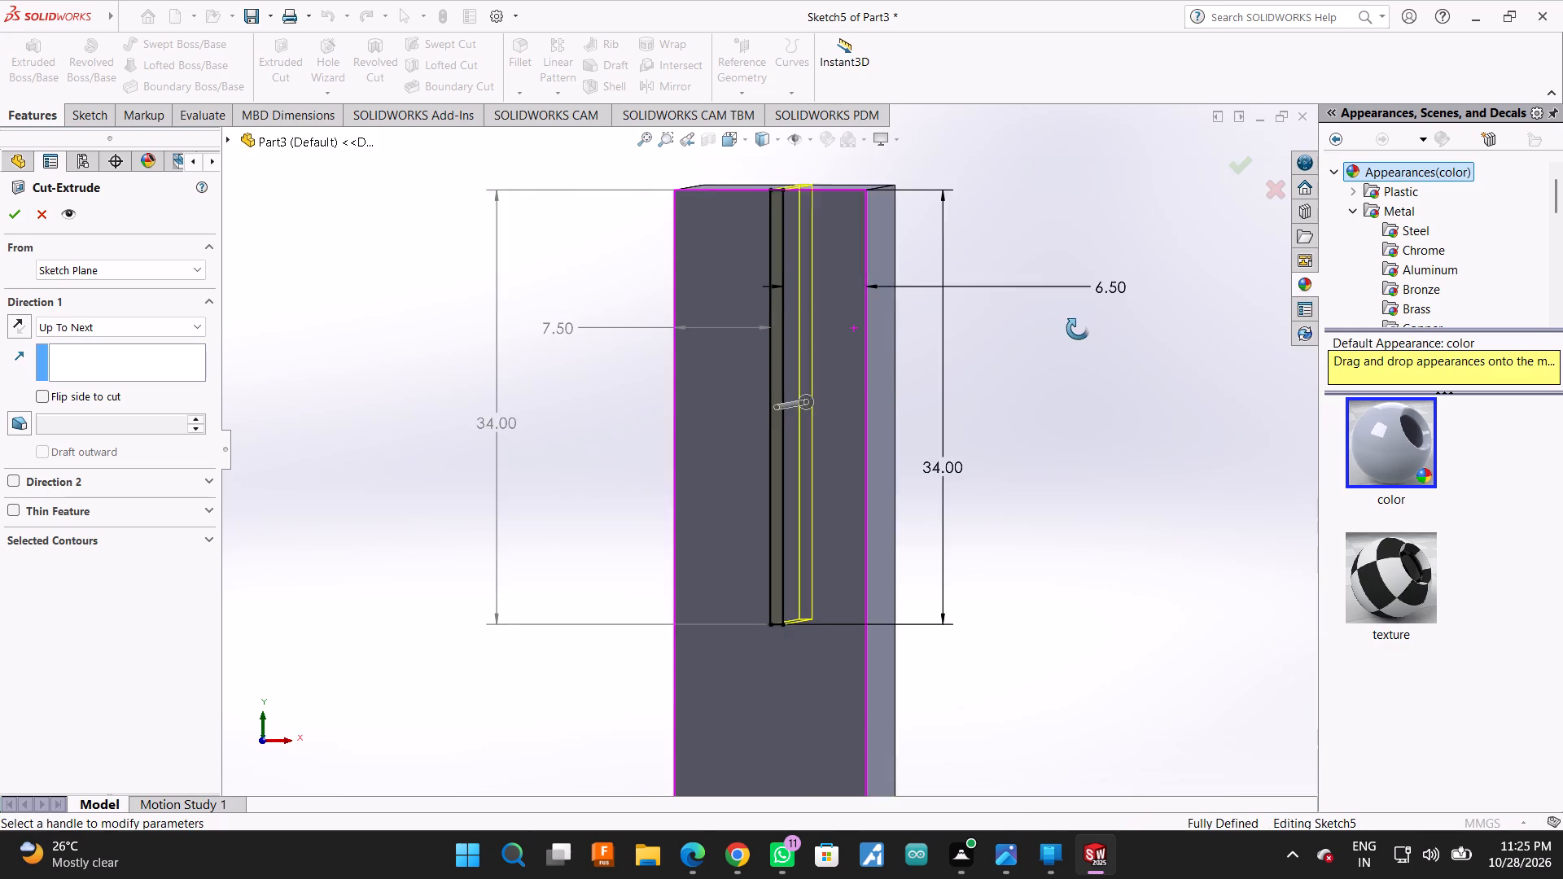
middle_drag(1078, 329, 1070, 333)
scroll(1070, 333, up, 3)
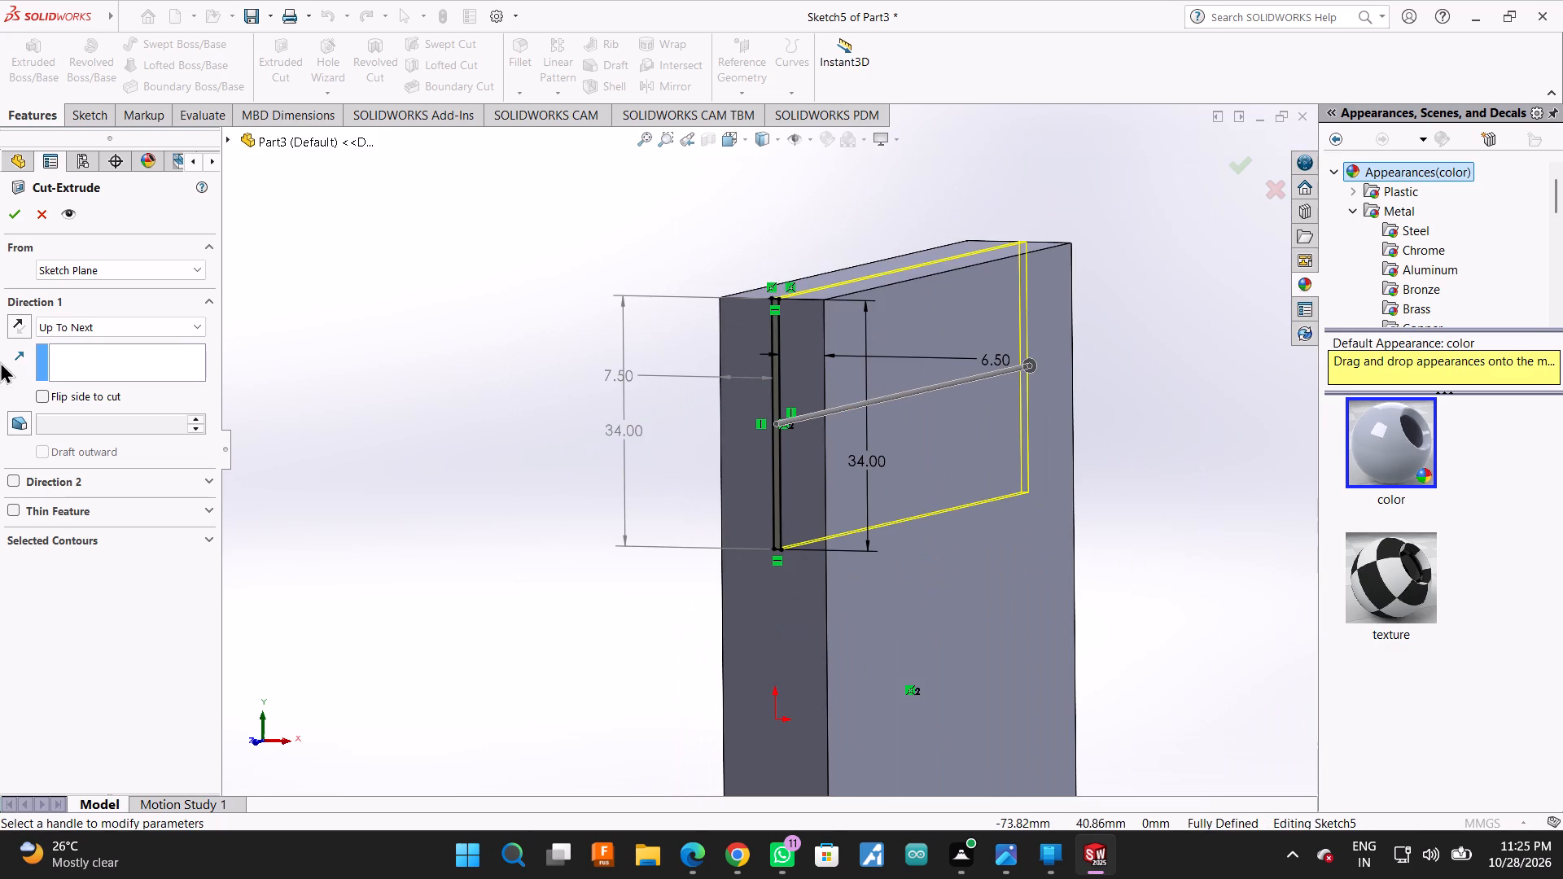
click(9, 216)
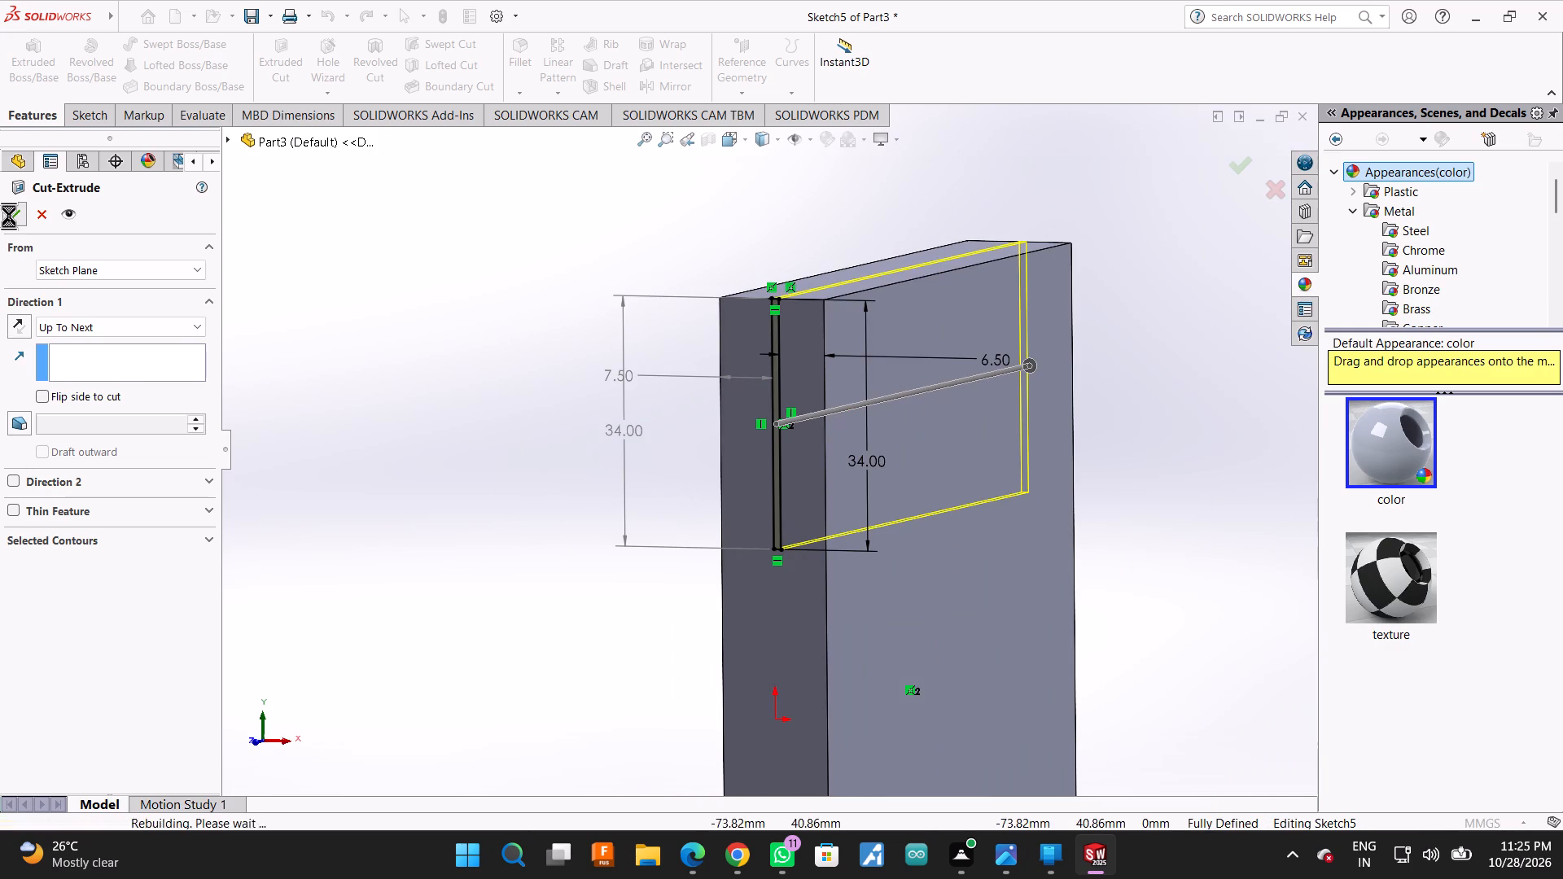
Start a new sketch on the block's large side face.
middle_drag(1139, 311, 1092, 339)
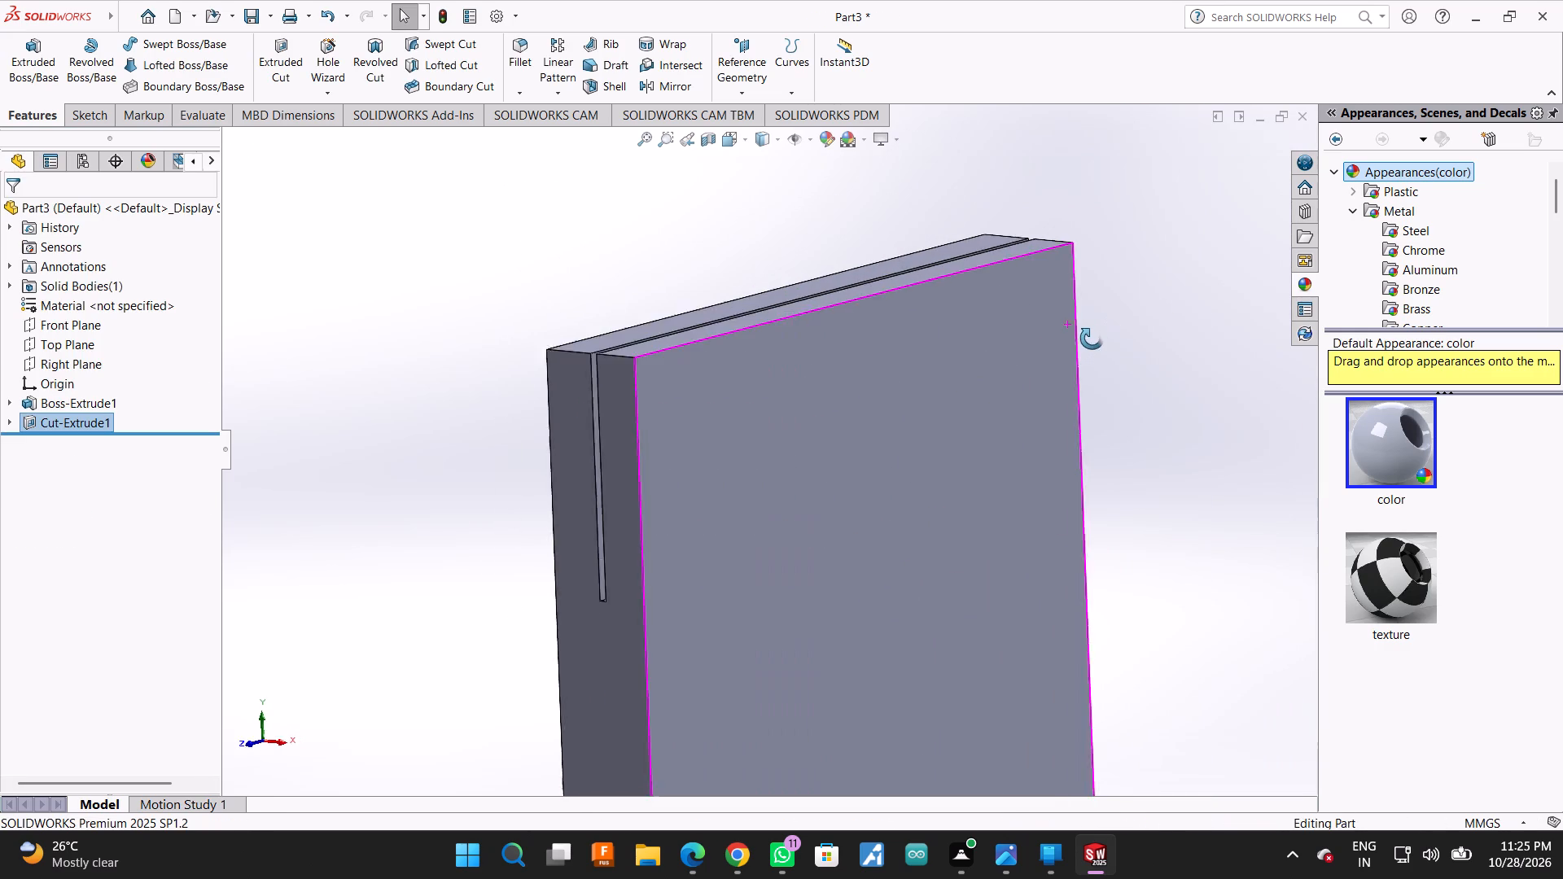
middle_drag(1092, 339, 1052, 430)
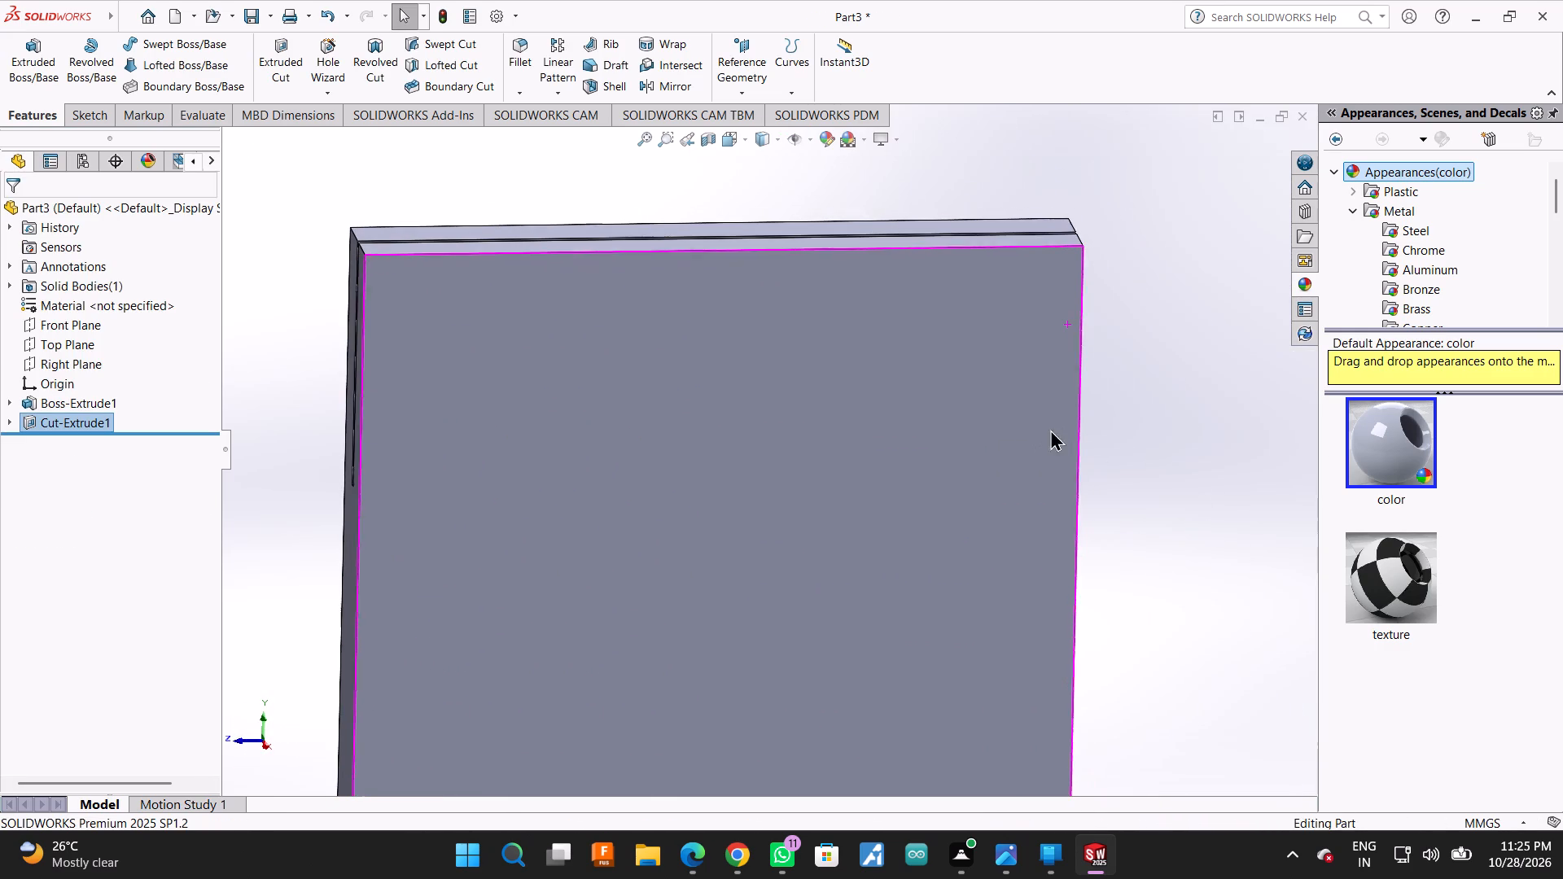
click(876, 503)
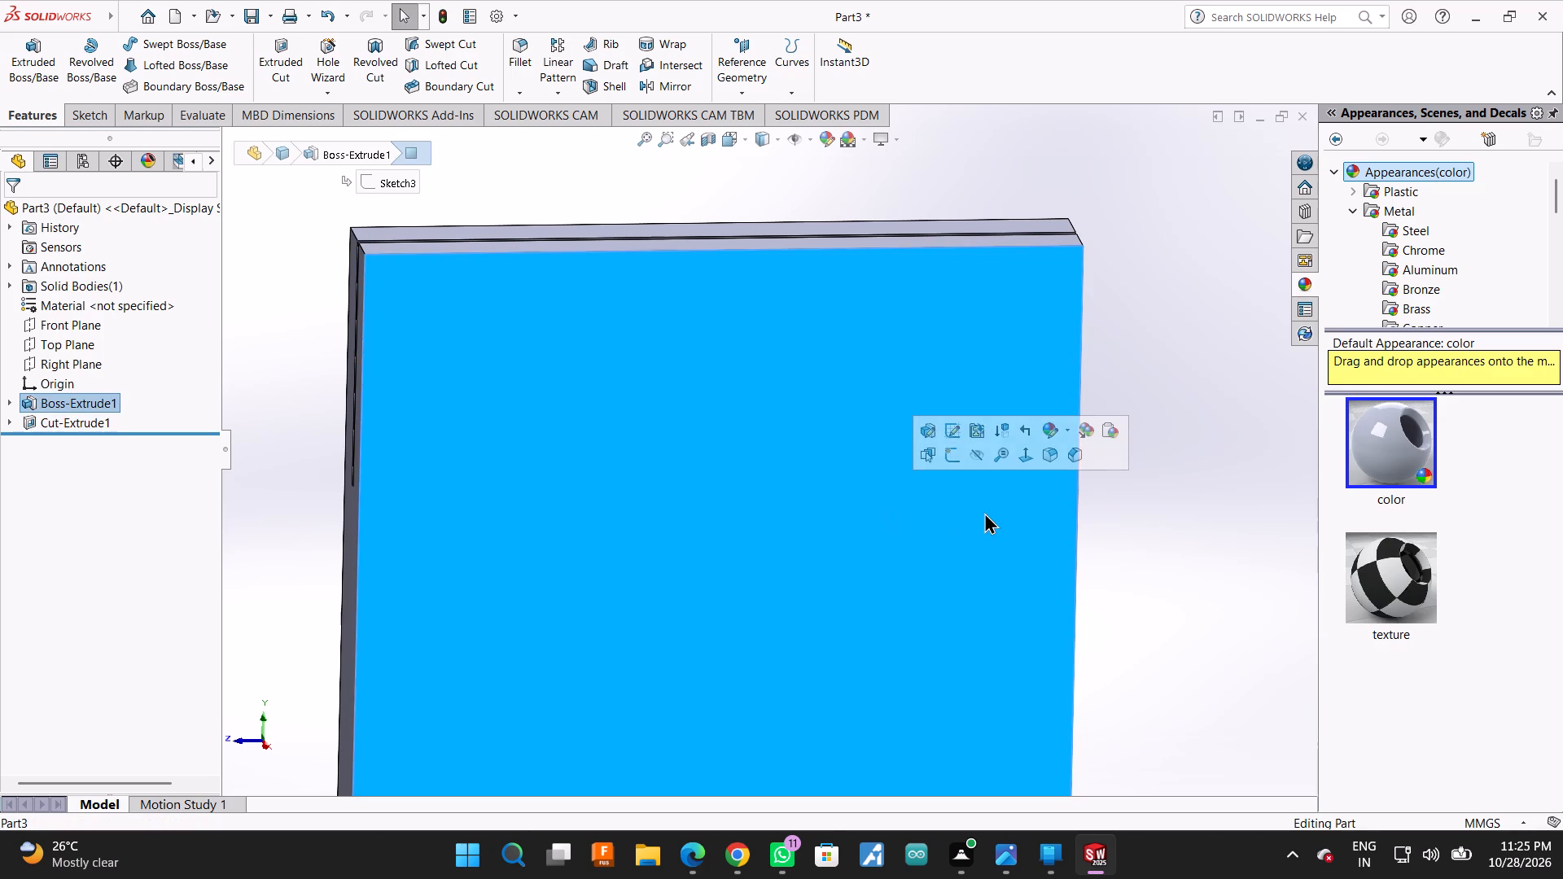
click(952, 455)
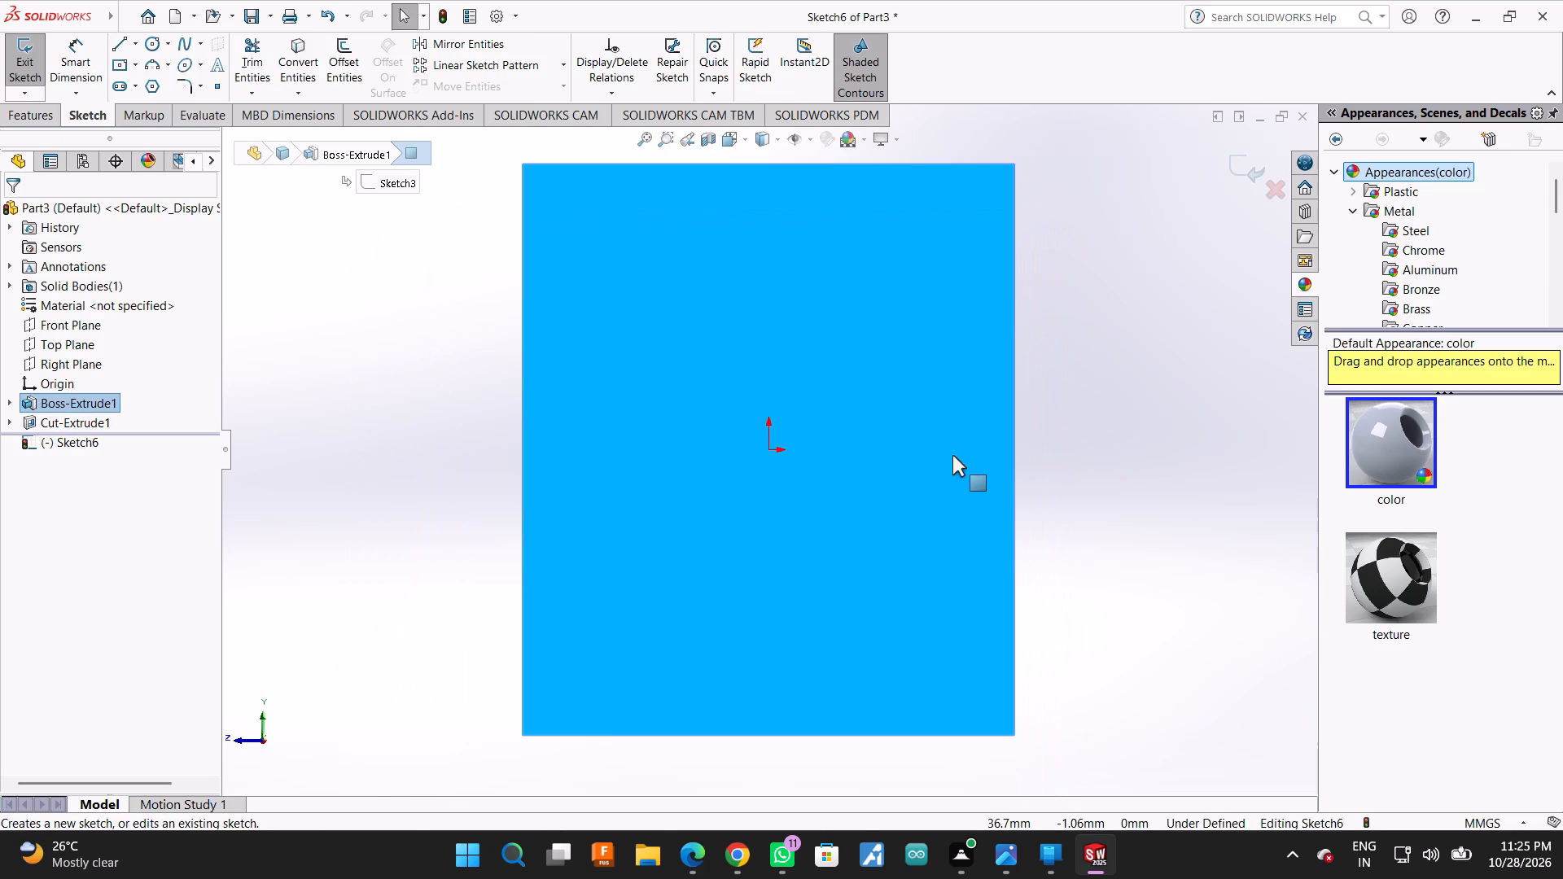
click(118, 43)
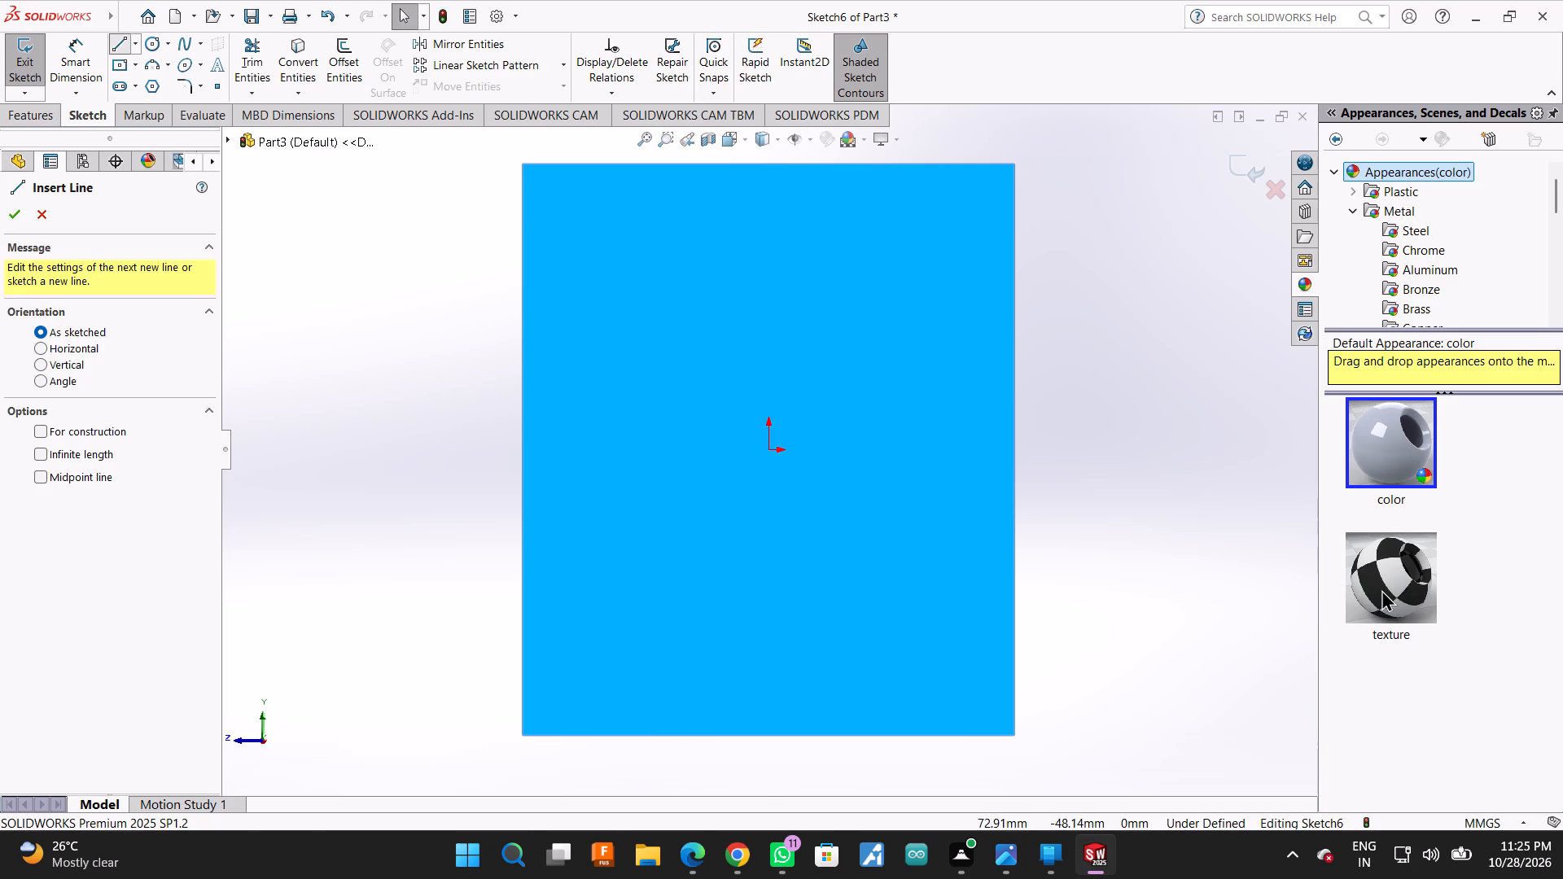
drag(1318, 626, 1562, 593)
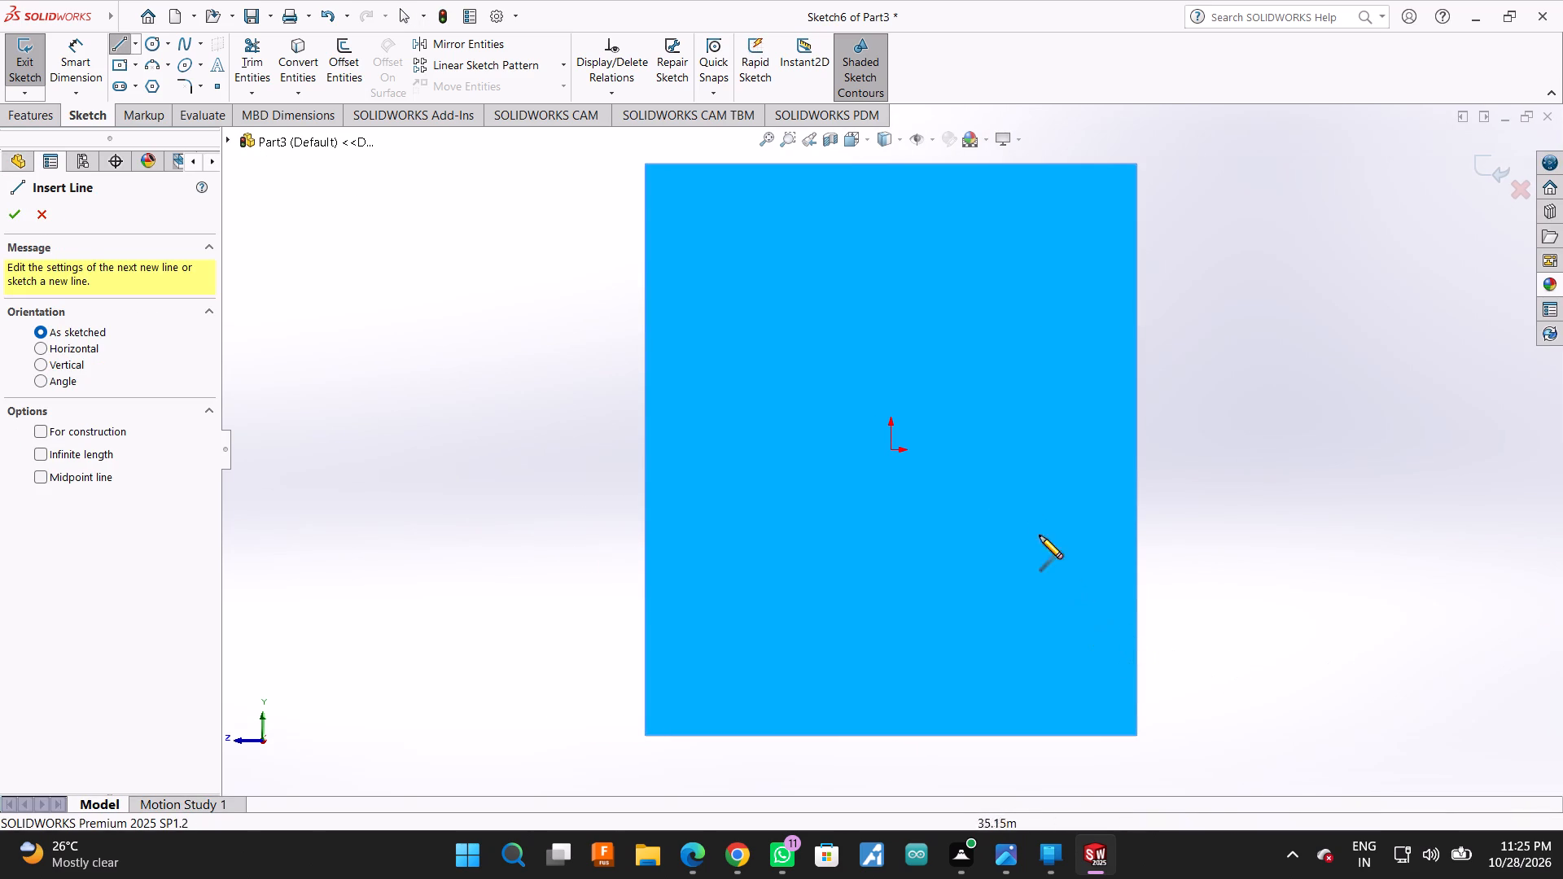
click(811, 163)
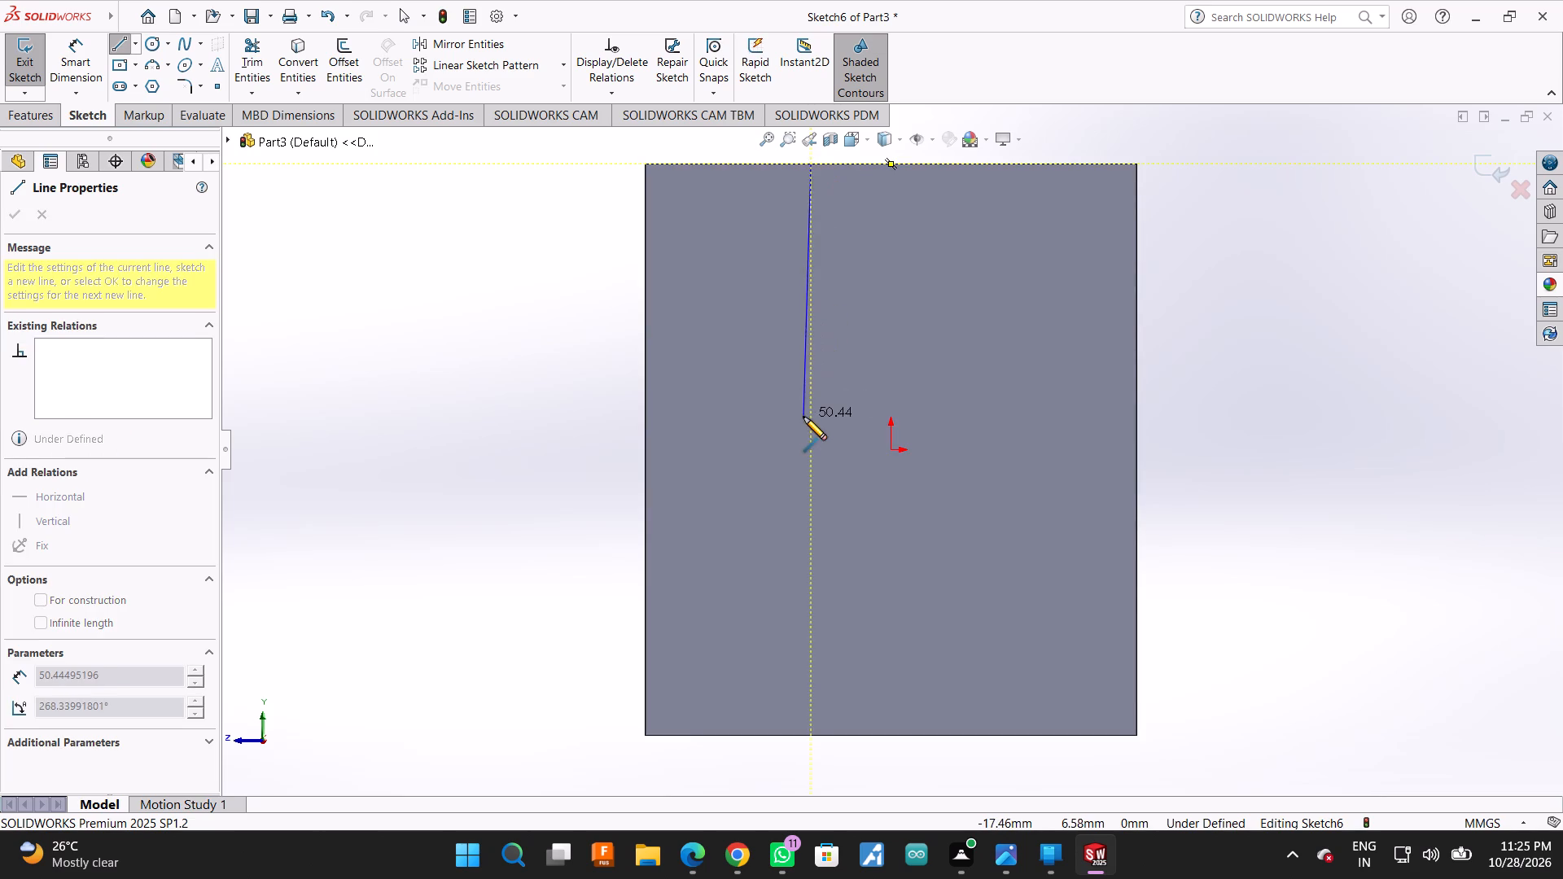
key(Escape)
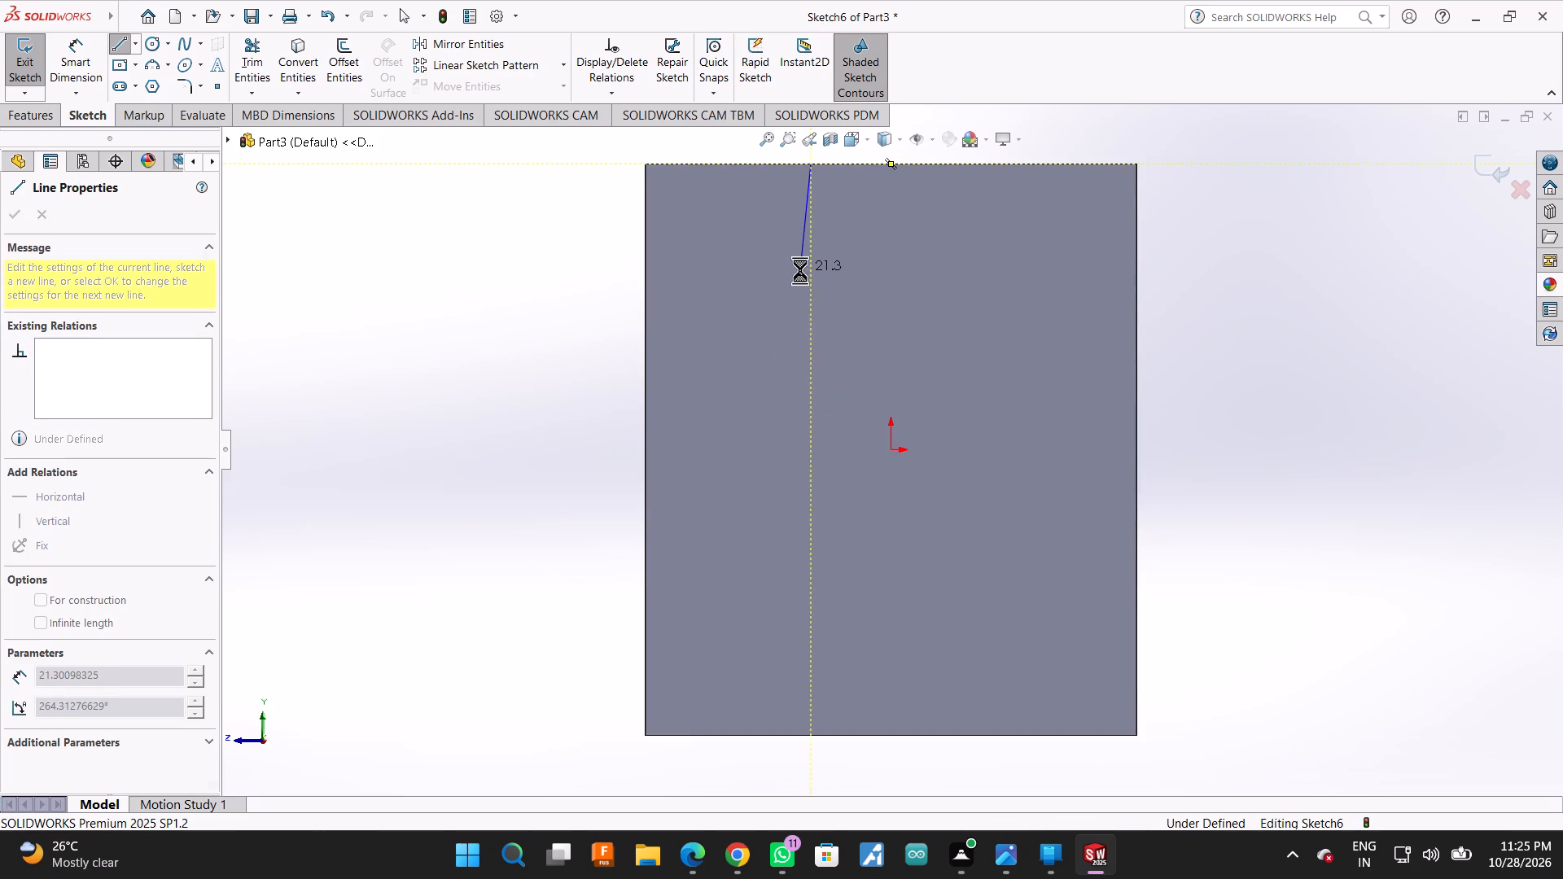
Sketch a midpoint line about 34 mm wide centred on the face's top edge, continuing about 53 mm down and 32 mm out to the right edge.
click(141, 37)
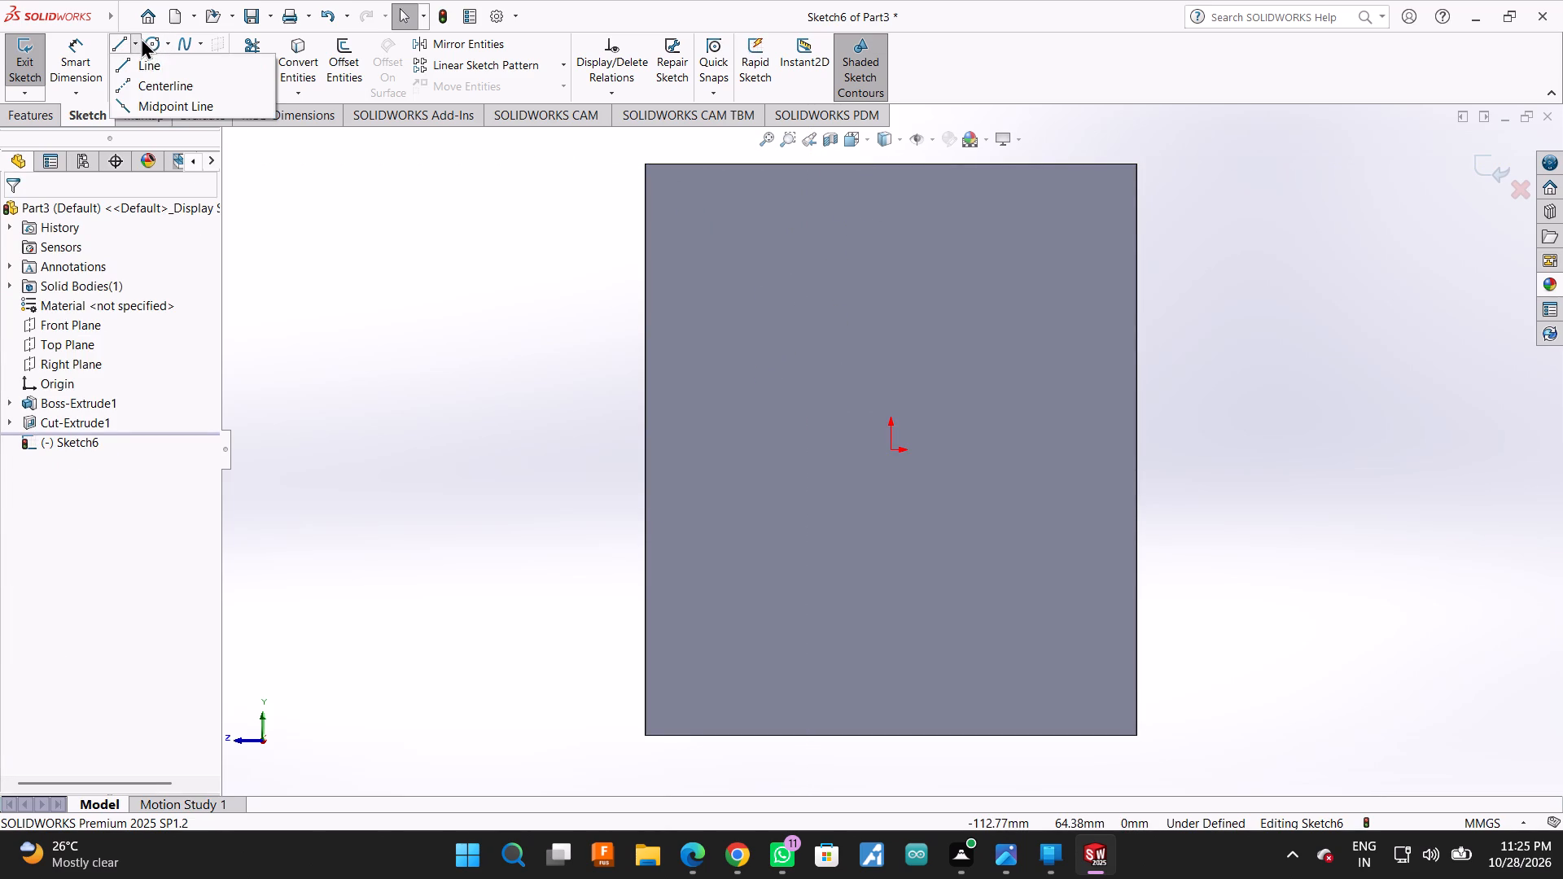
drag(152, 100, 164, 106)
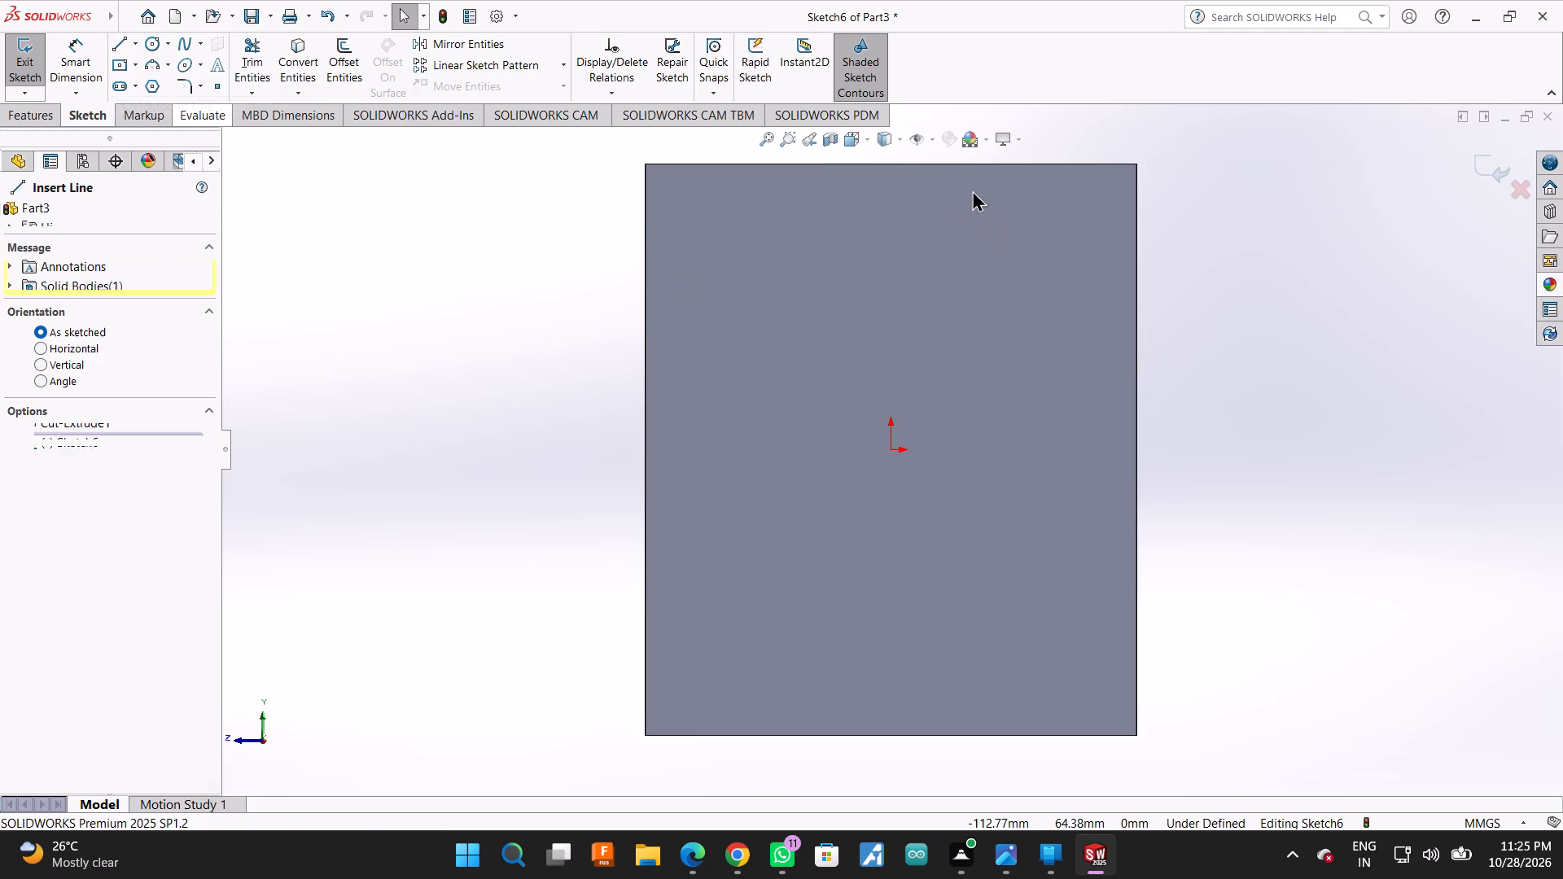
click(892, 166)
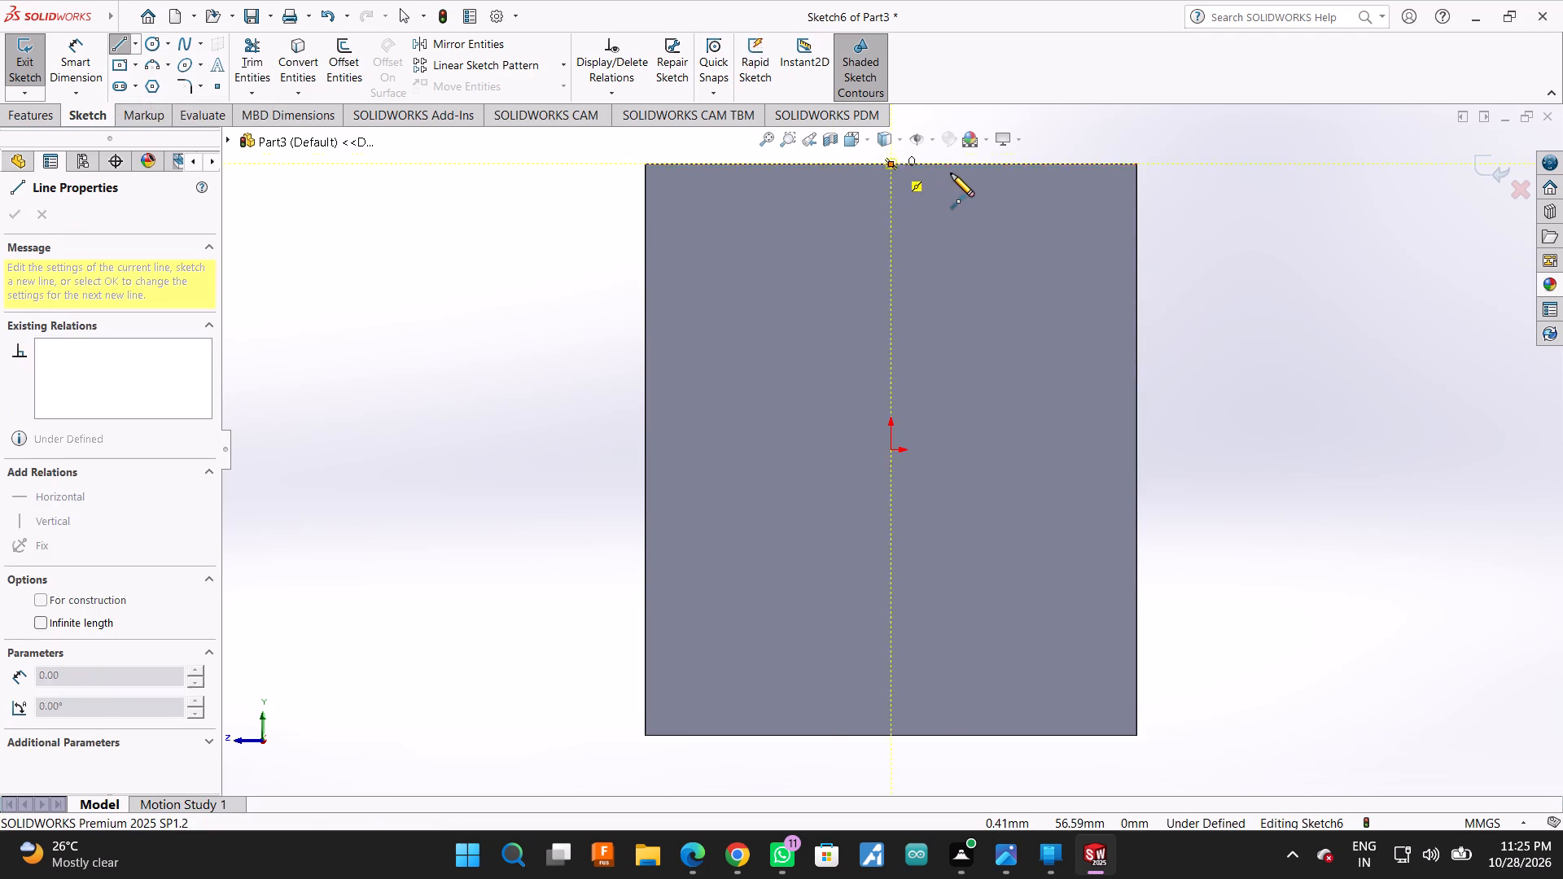
click(975, 165)
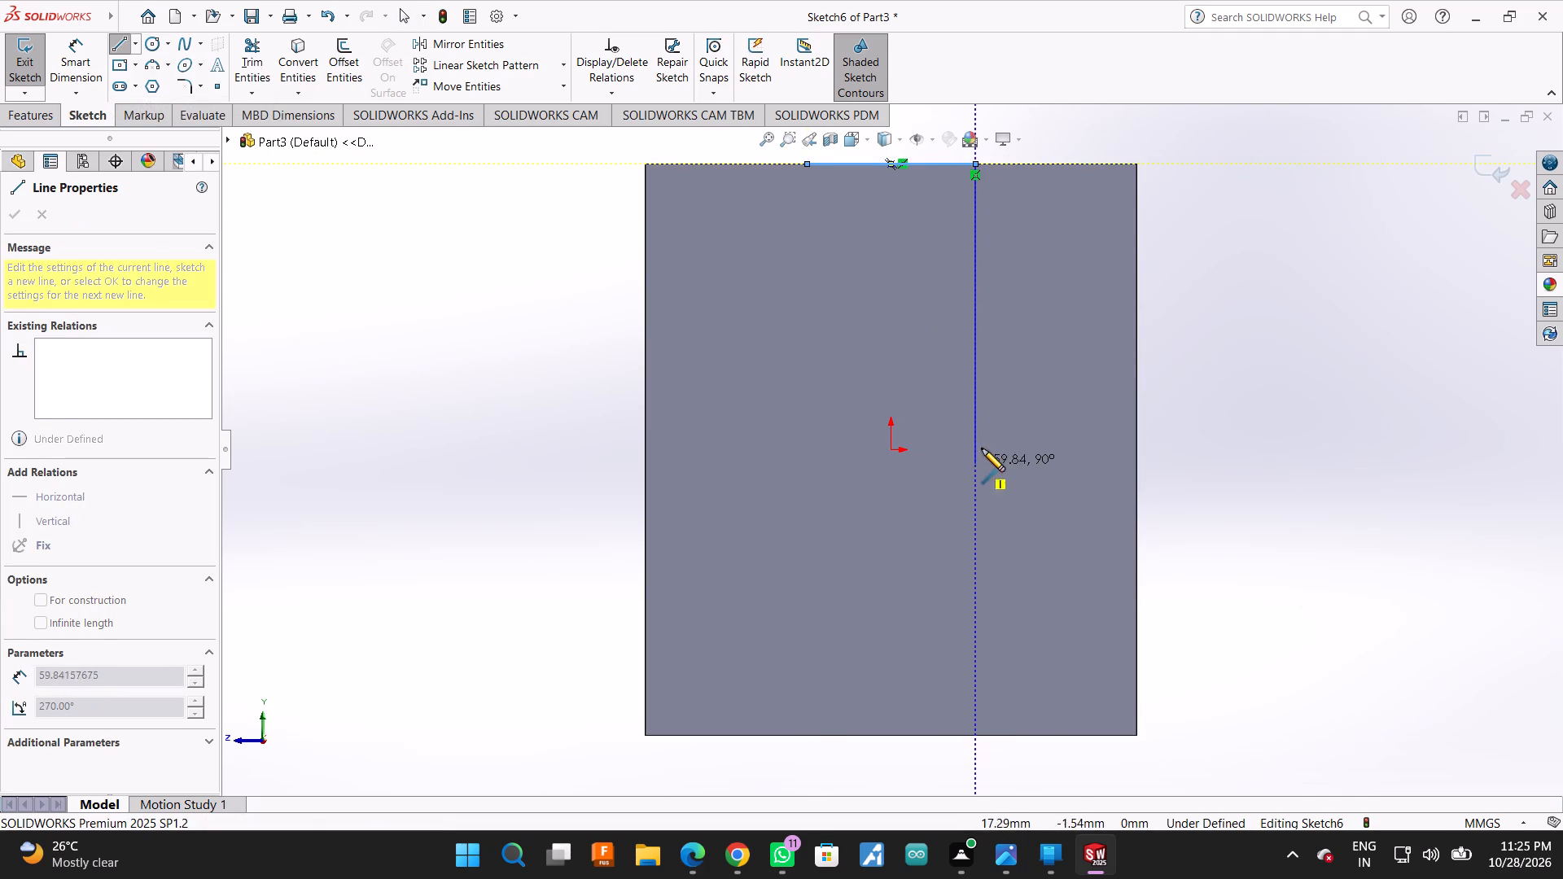
click(979, 428)
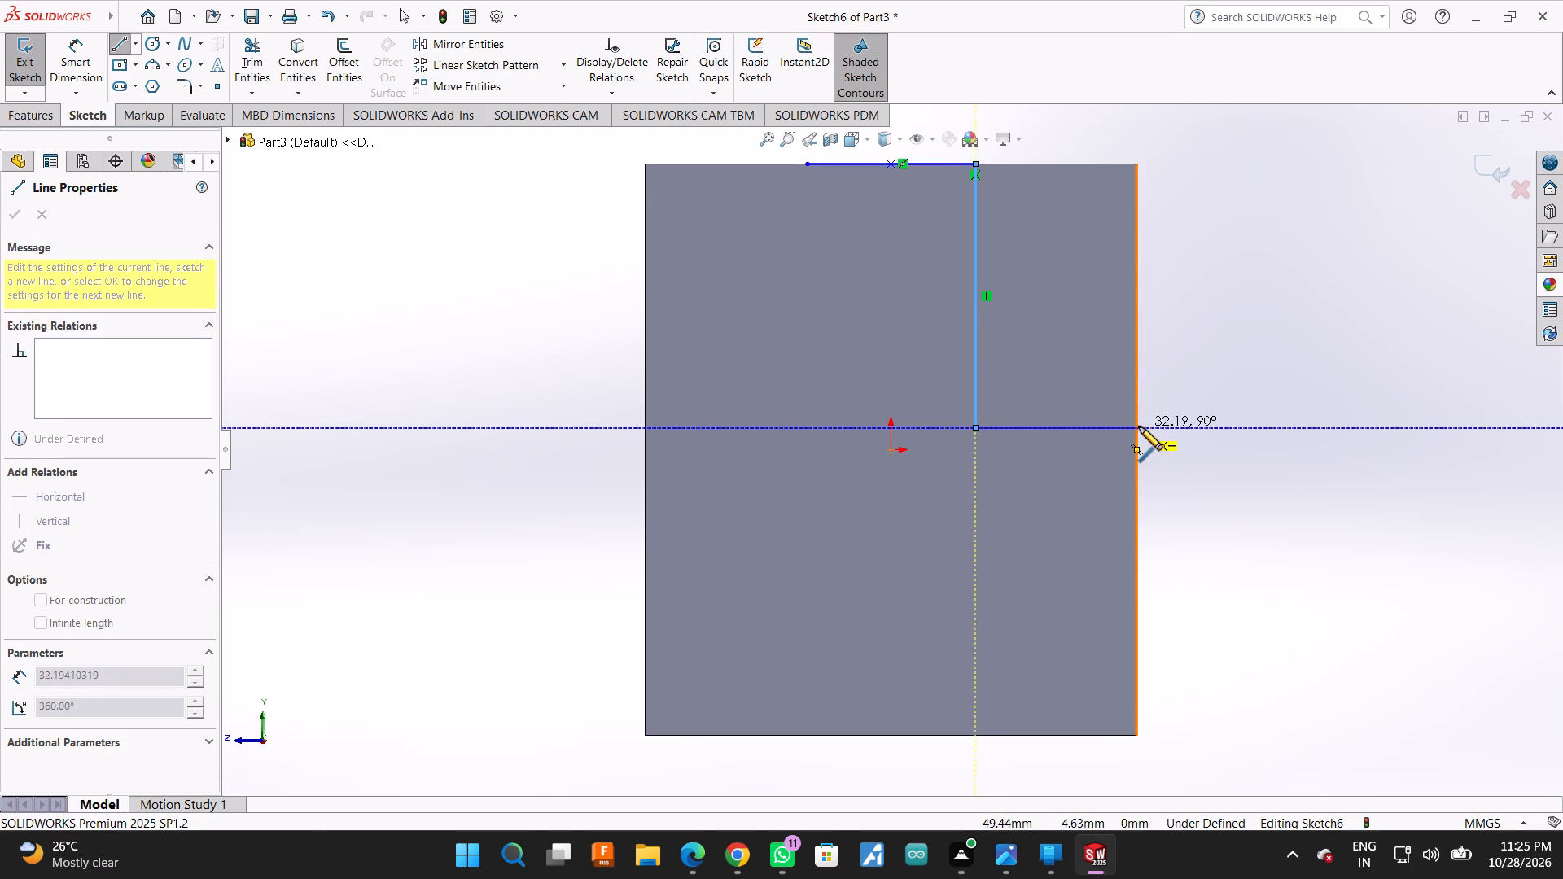
click(1139, 426)
Continue the profile down the right edge and along the bottom to the left corner, stepping around a centred rectangular notch about 66 mm wide.
click(1139, 734)
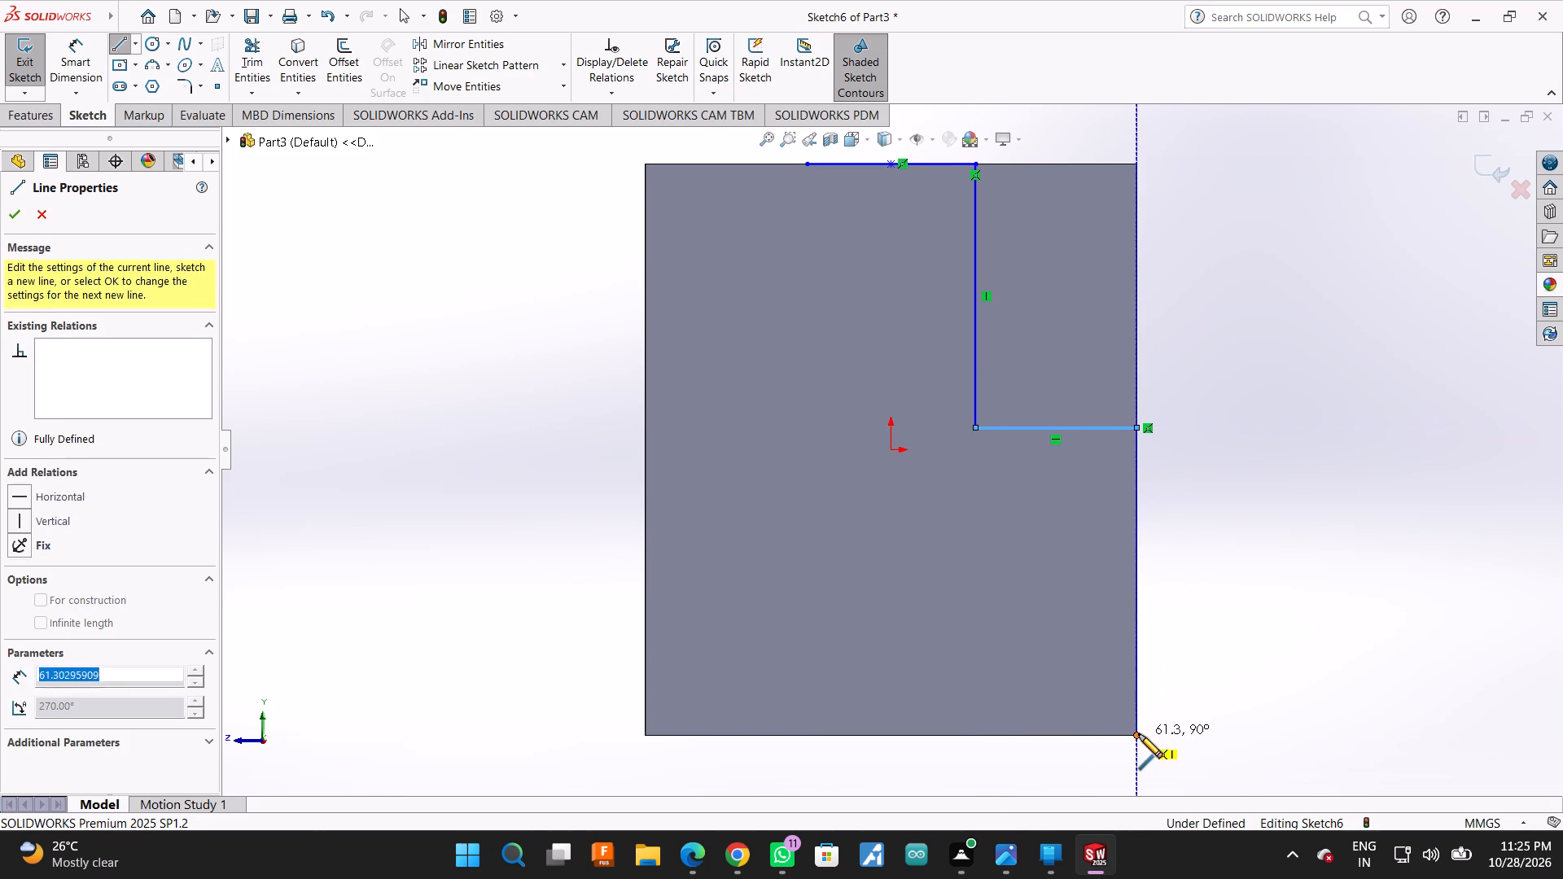
click(1055, 732)
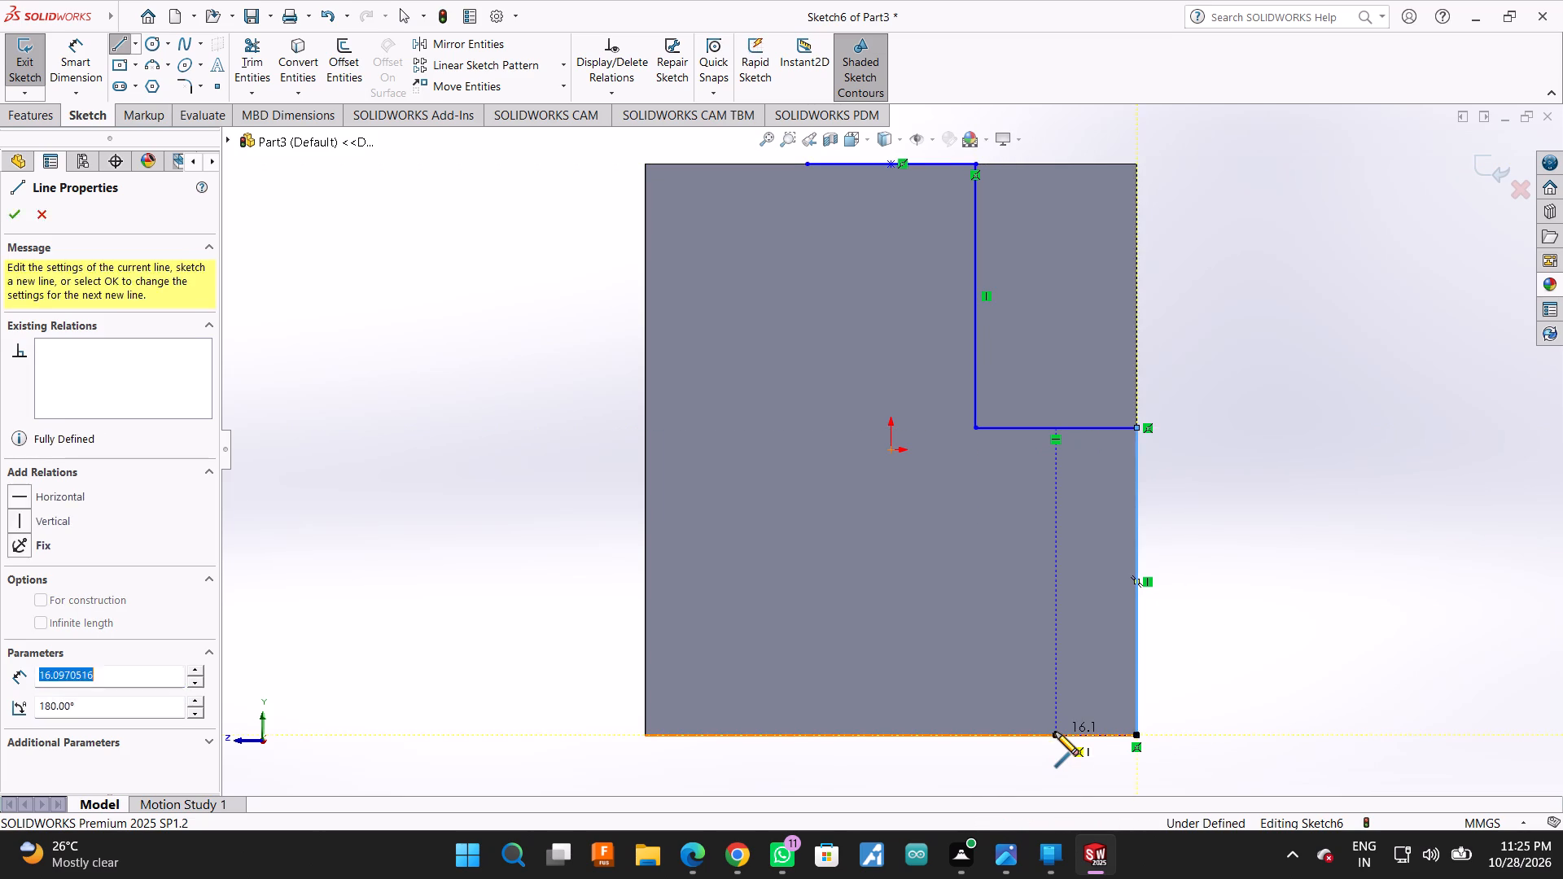
click(1060, 502)
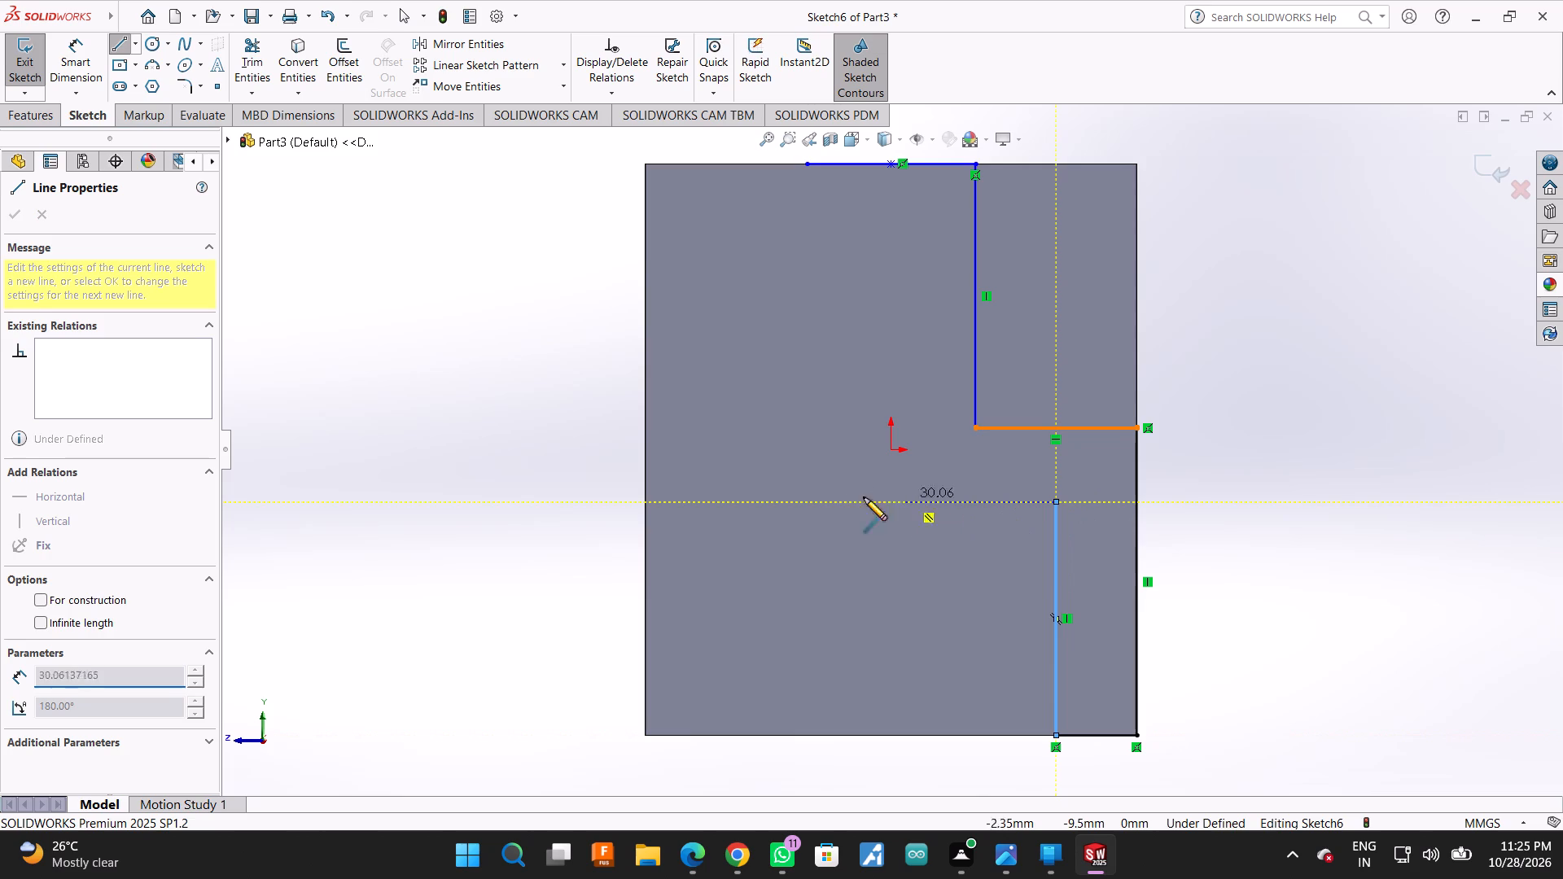
click(723, 498)
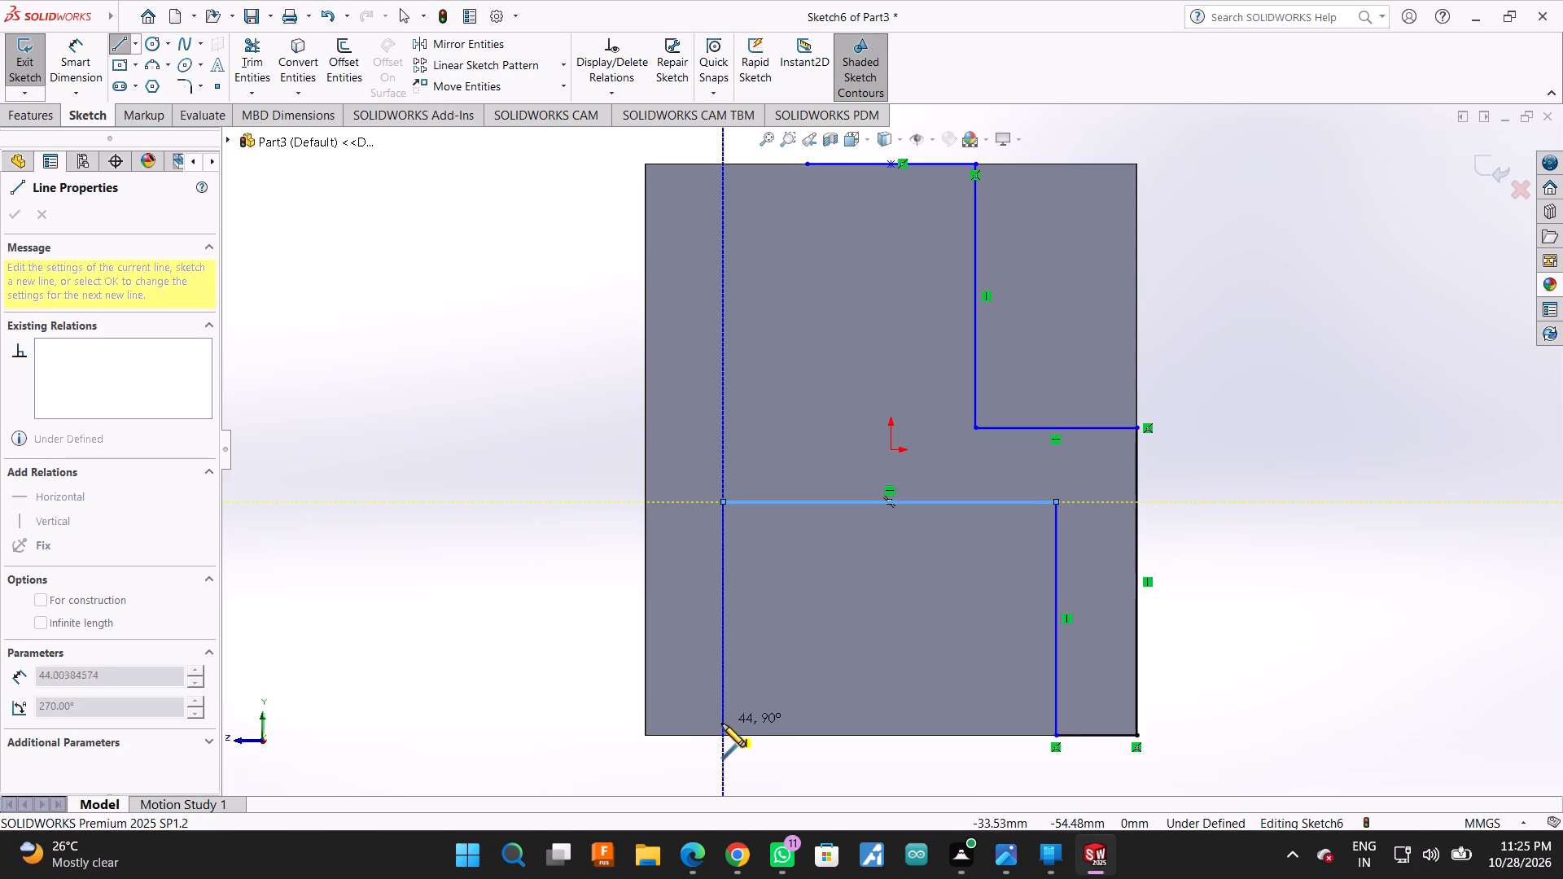
click(720, 732)
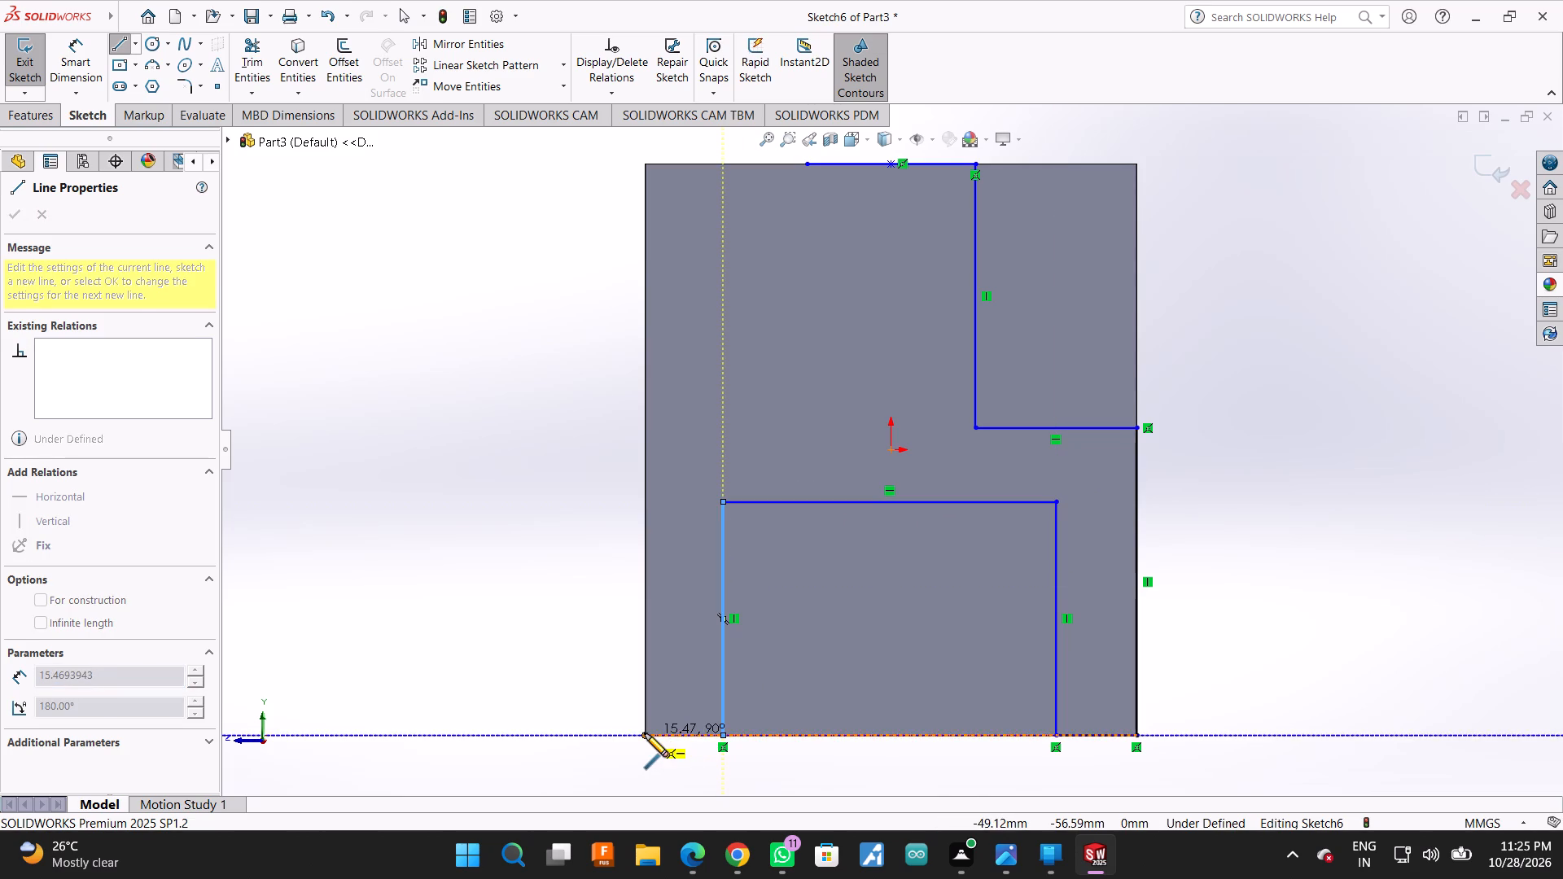
click(645, 733)
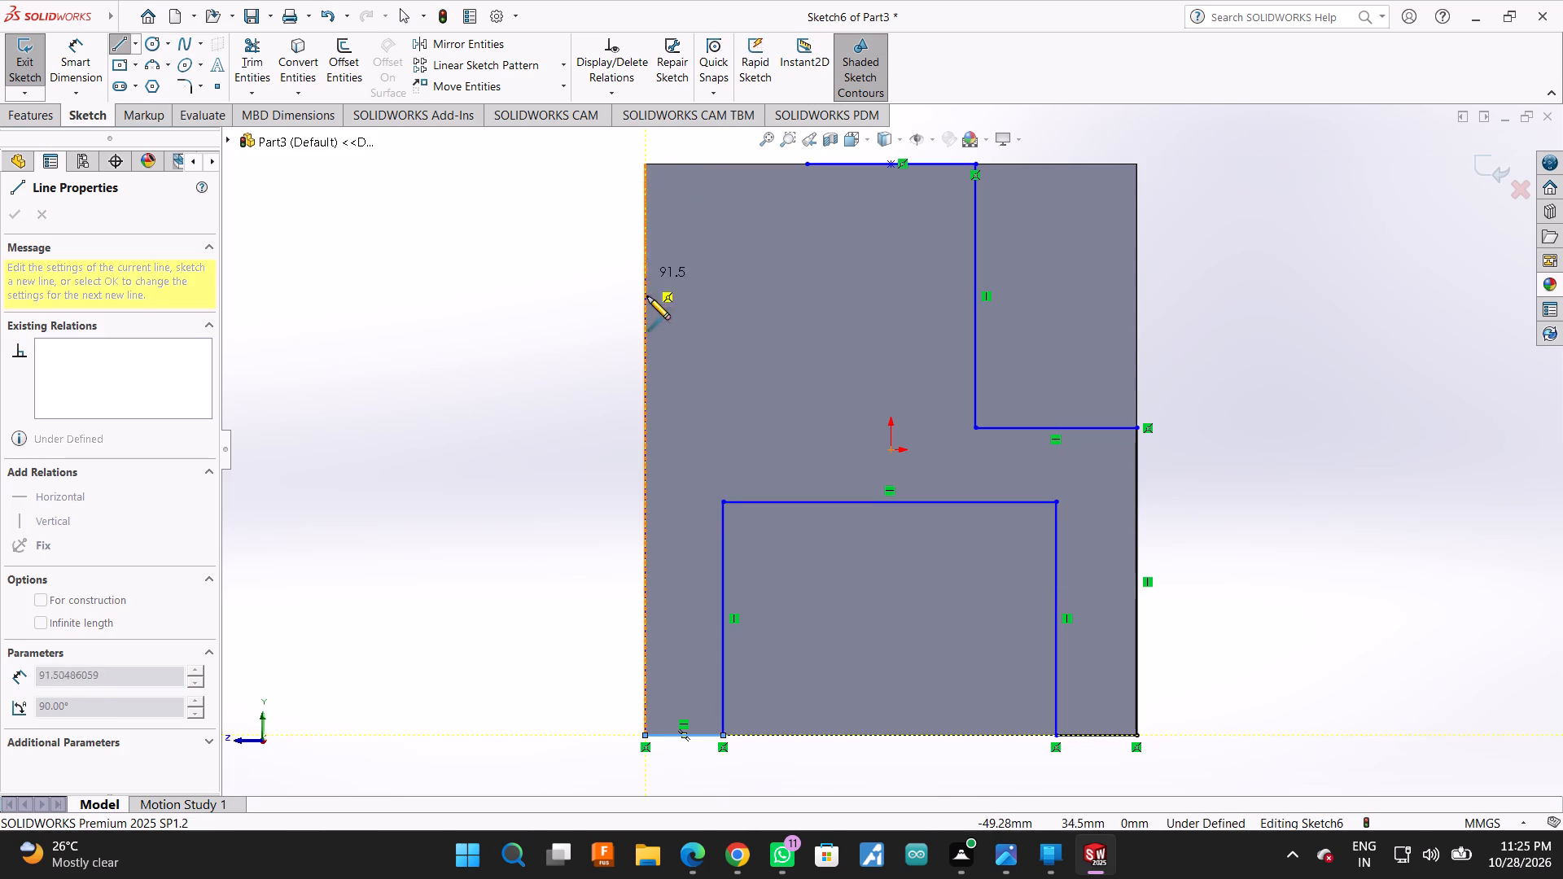
Close the profile up the left edge, about 32 mm inward level with the right shoulder, and up to the top line's left end.
click(646, 425)
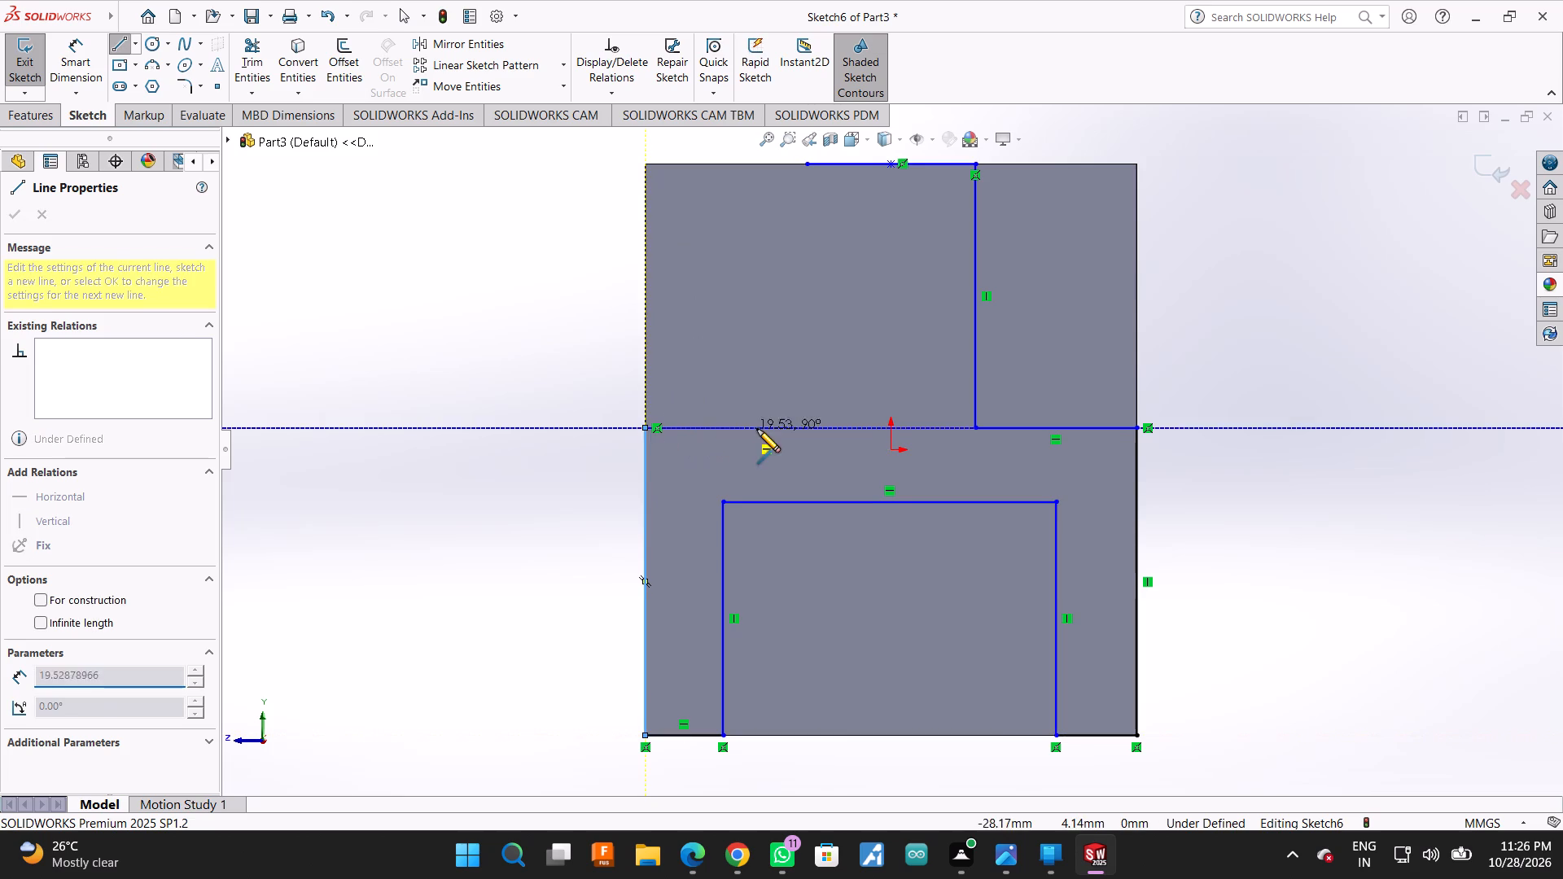
click(810, 425)
click(807, 165)
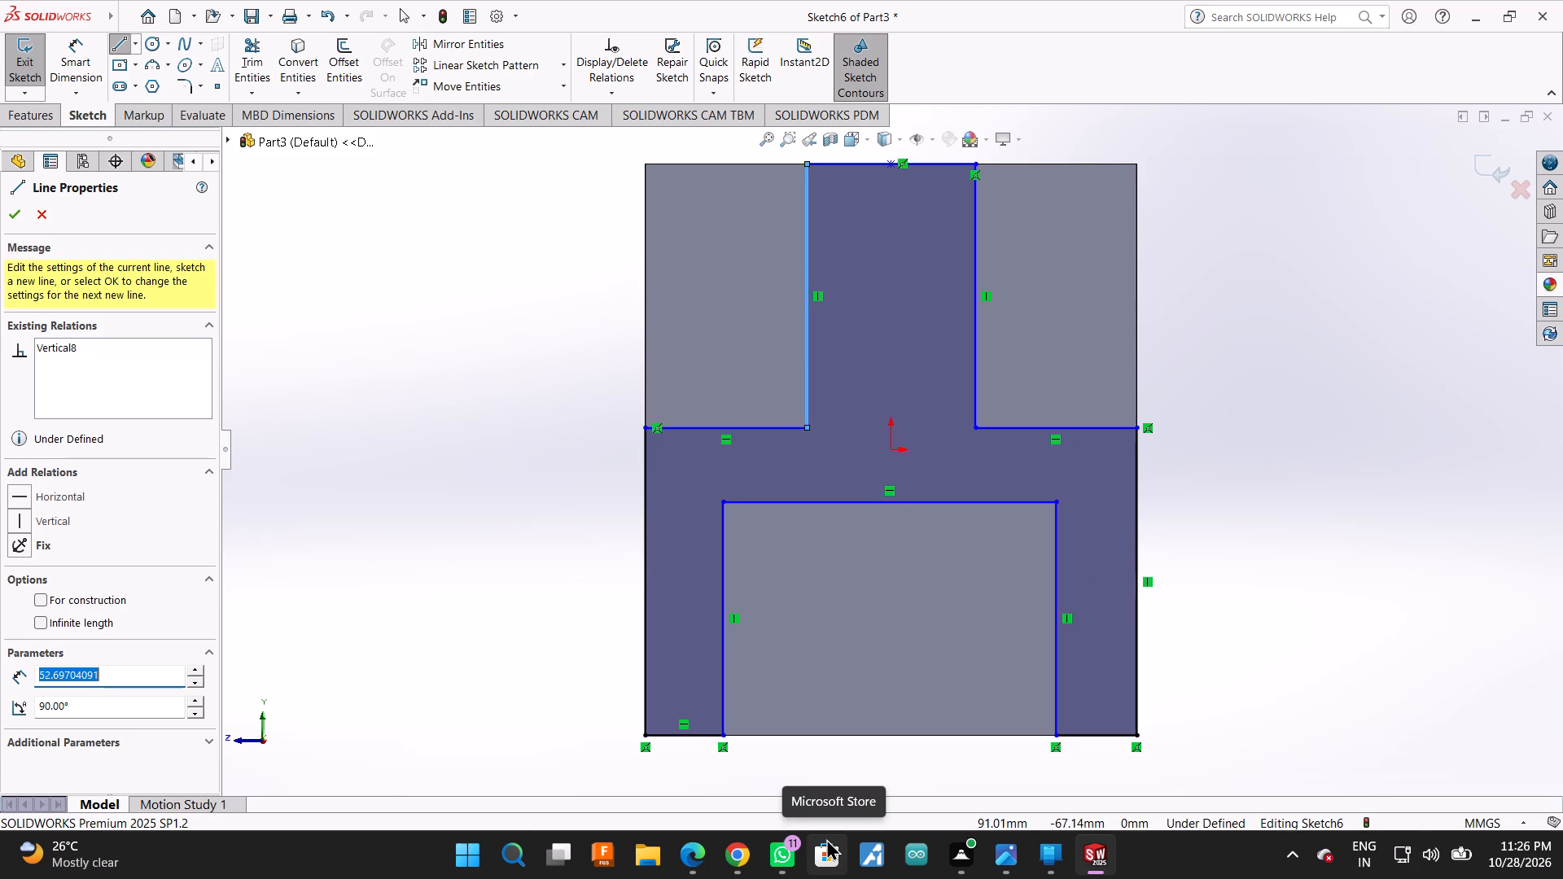
click(5, 217)
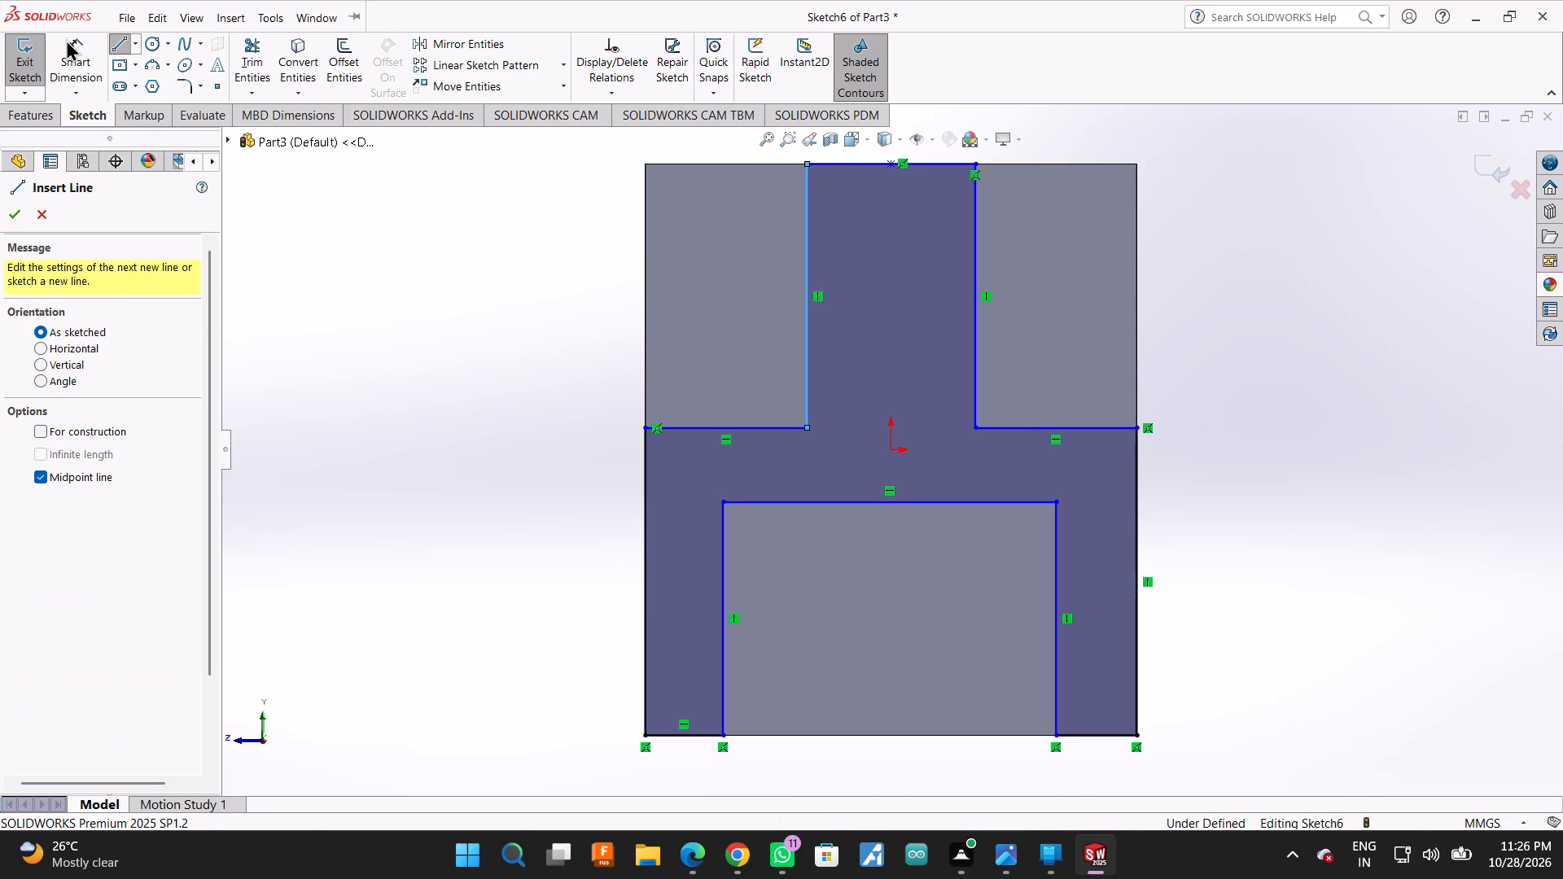
Add a width dimension to the profile's top line, try 54 mm, and undo that value.
click(66, 39)
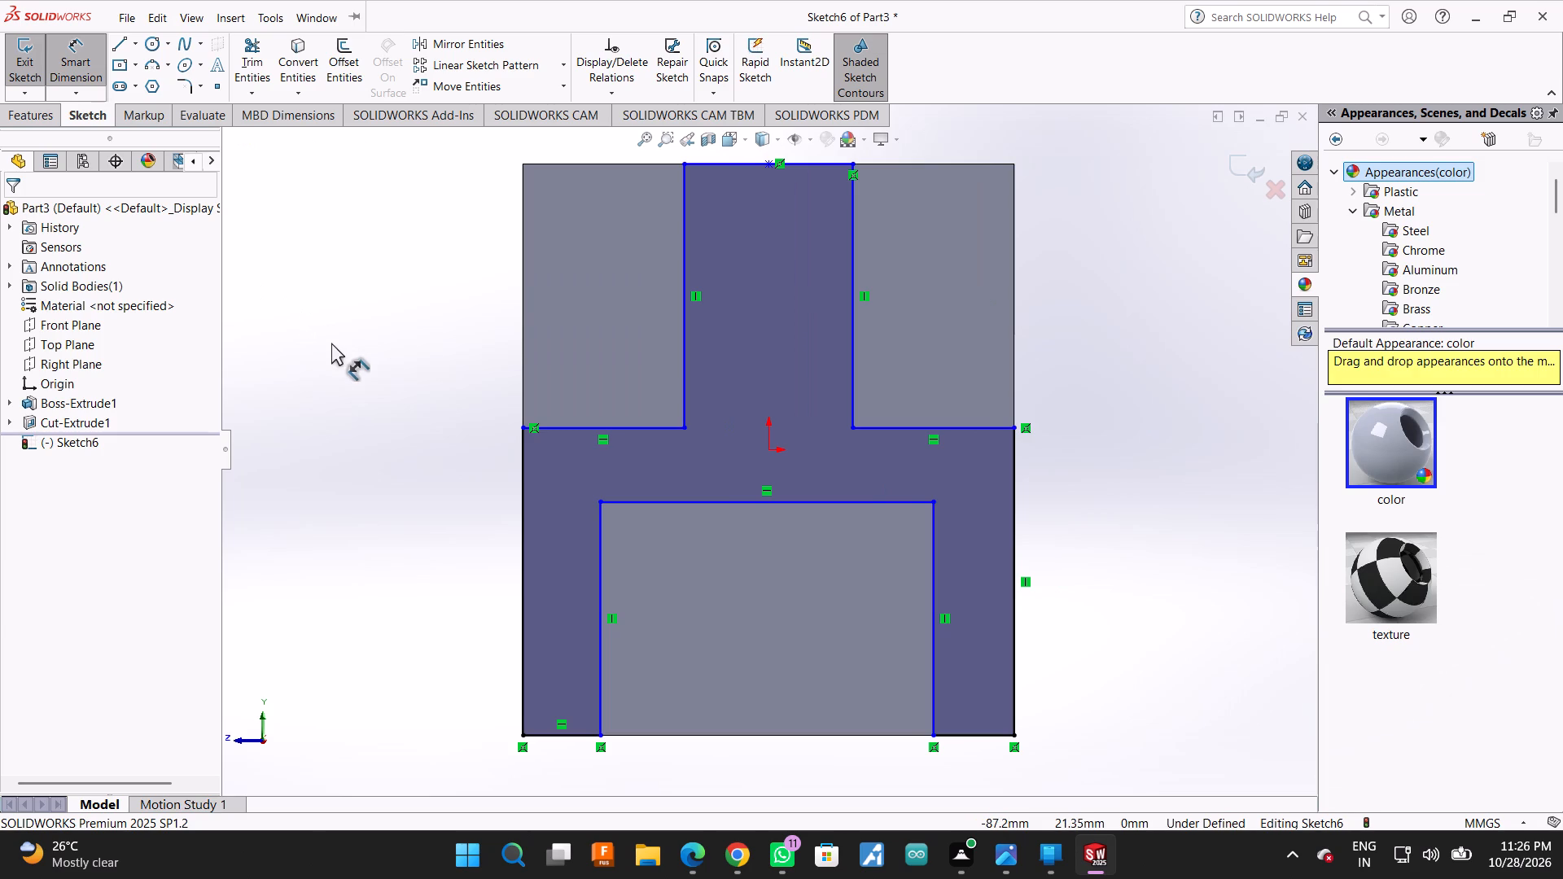
click(735, 168)
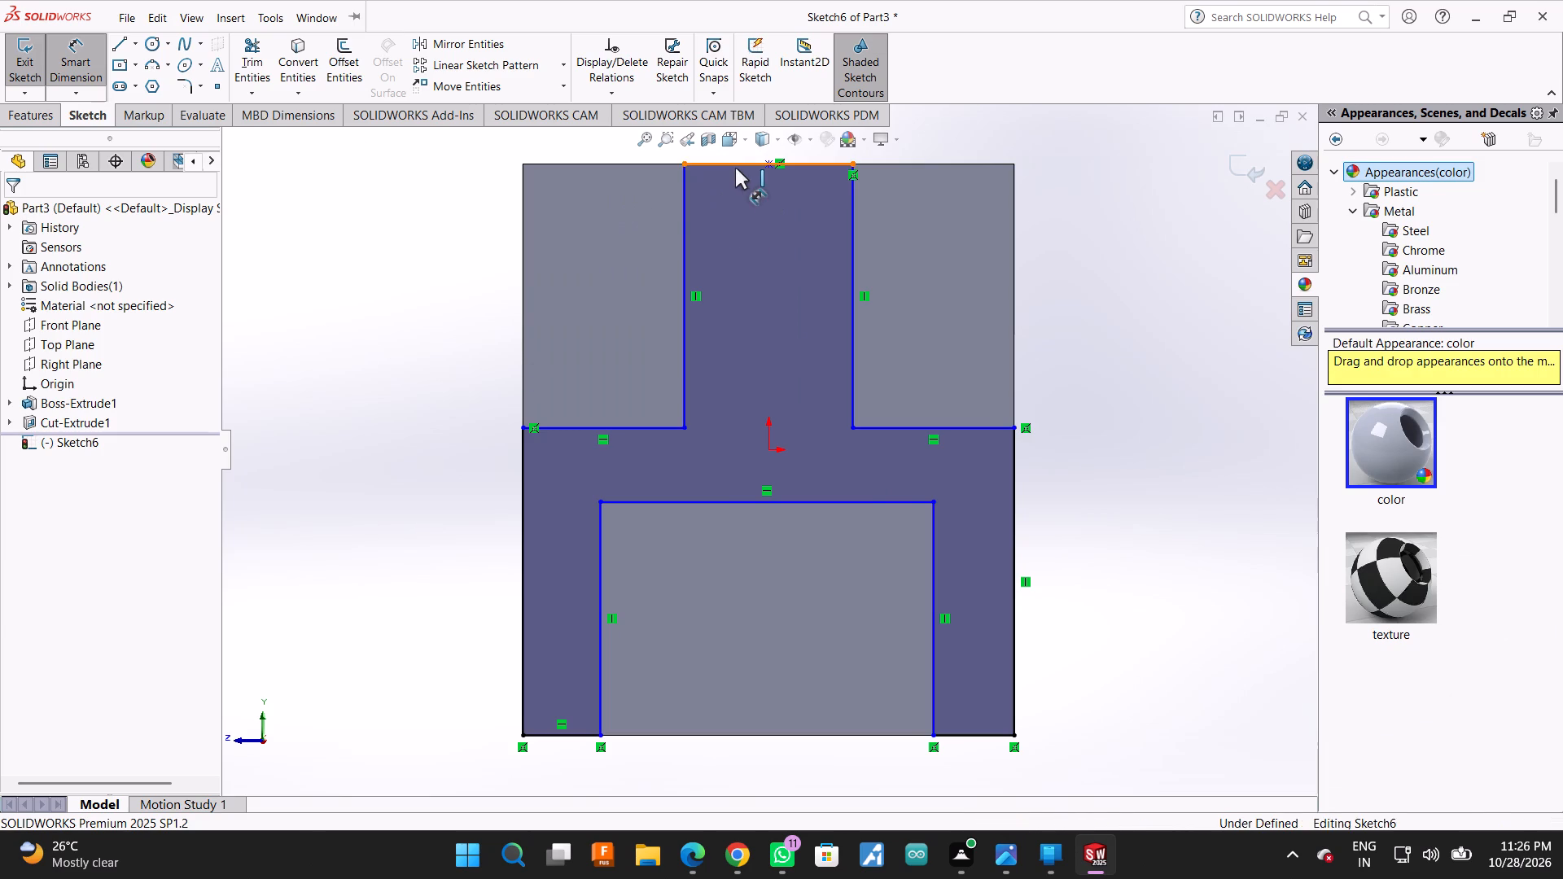
scroll(747, 400, up, 4)
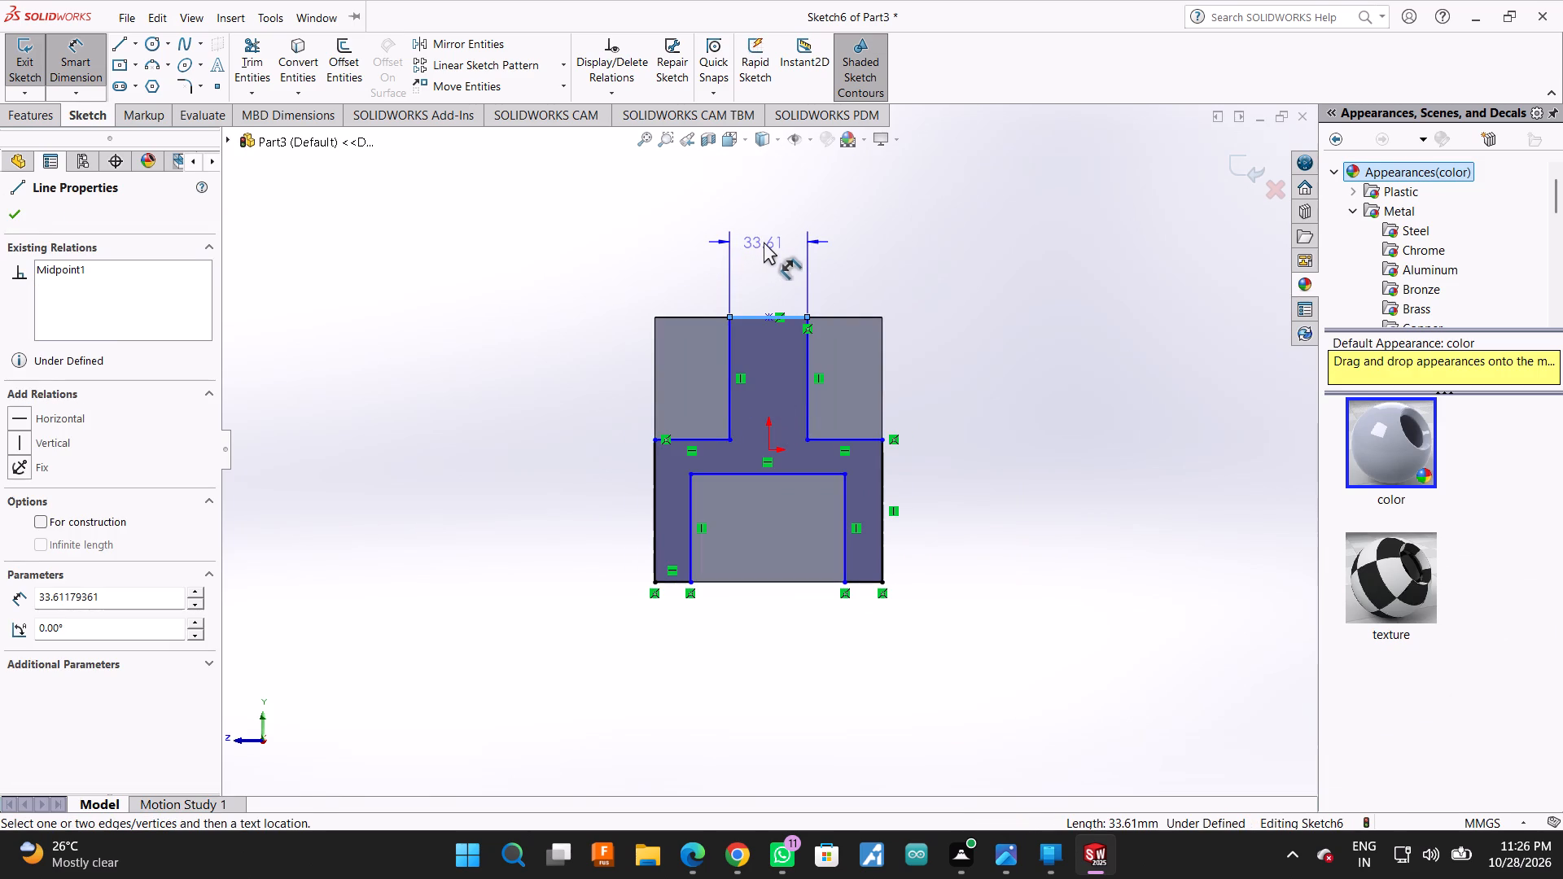
click(764, 242)
text(54)
key(Return)
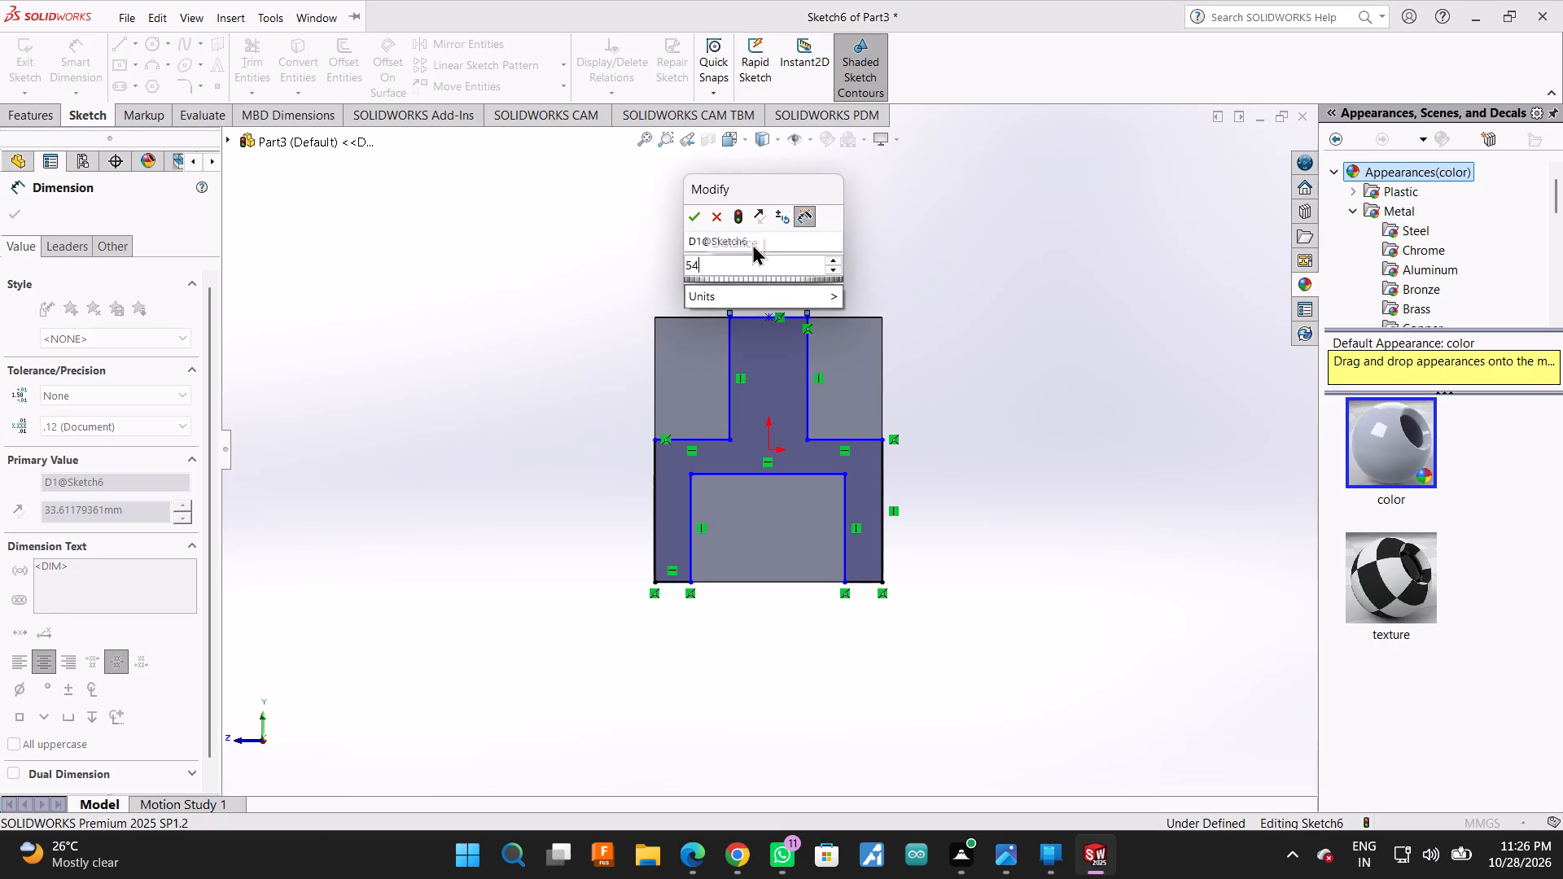
scroll(781, 319, down, 1)
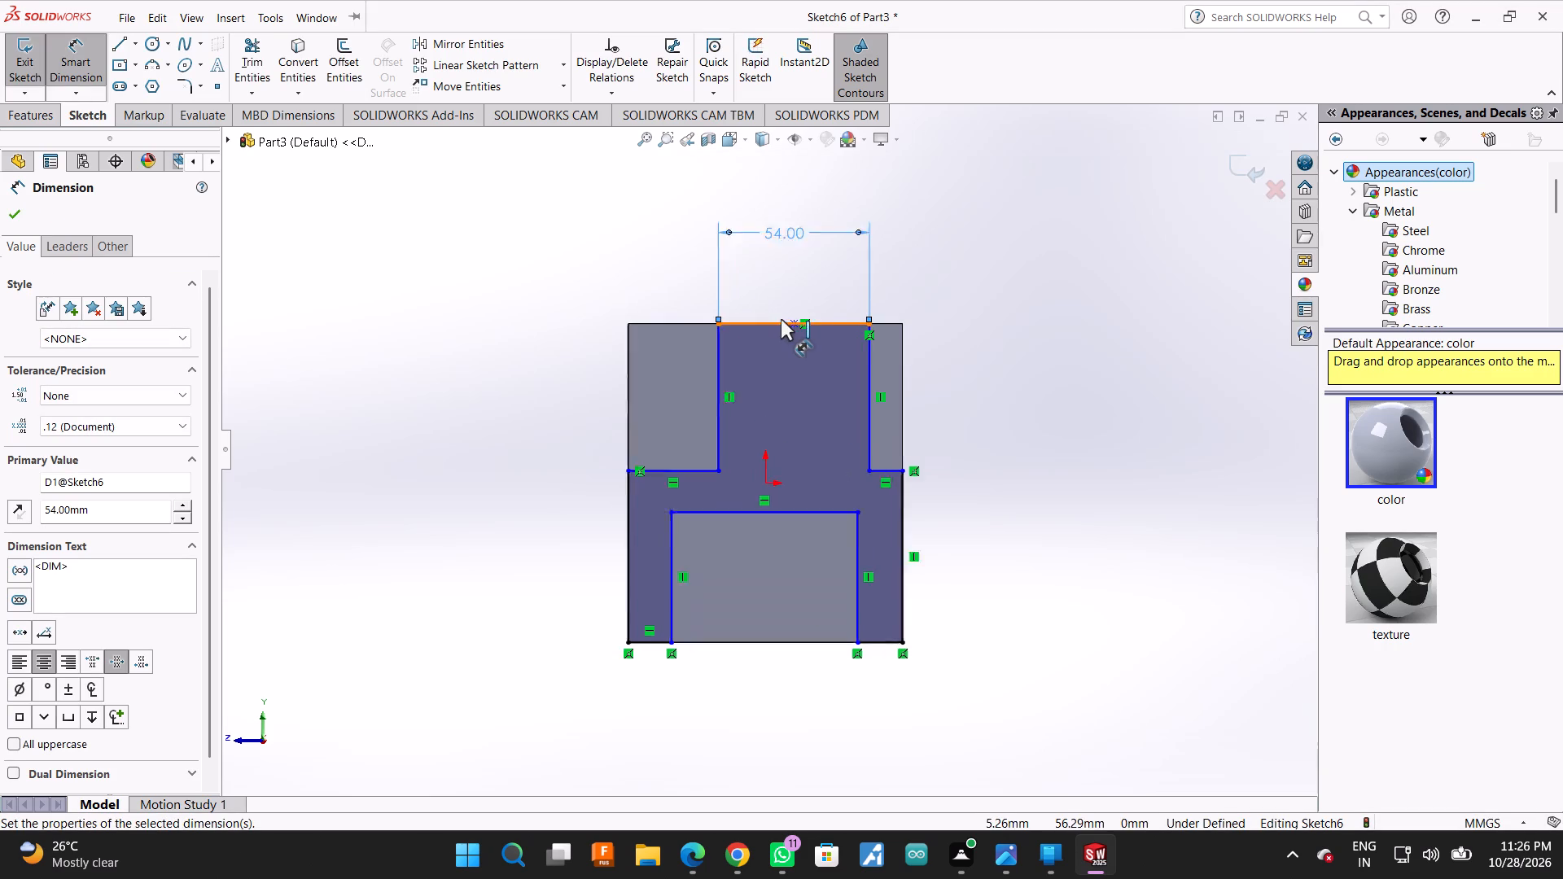
scroll(781, 319, down, 6)
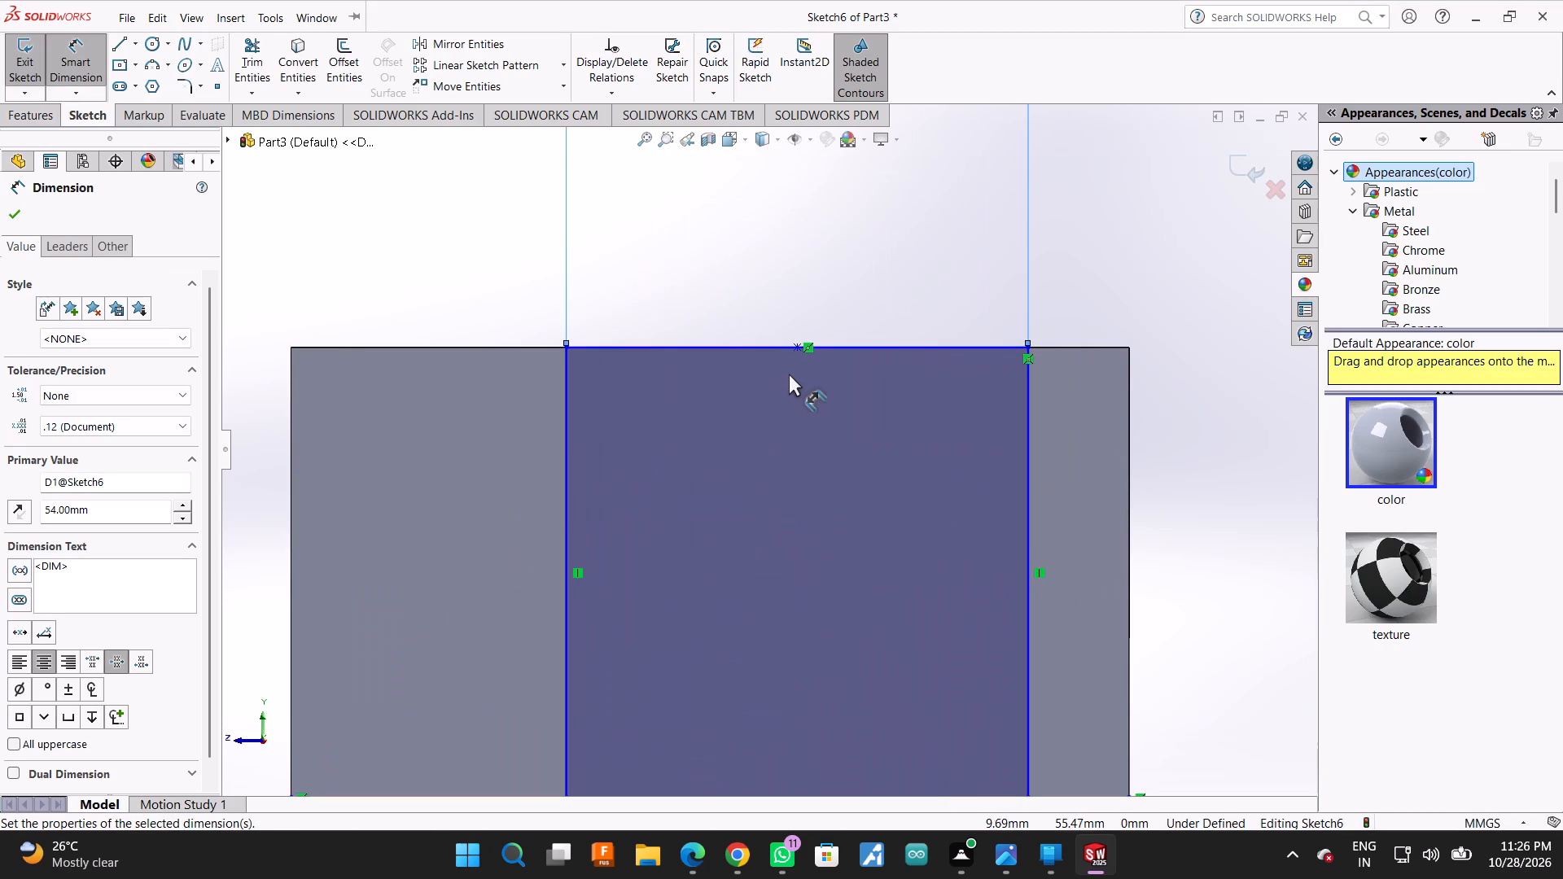
key(ctrl+z)
Examine the profile's top line, its midpoint relation and its centring on the face's top edge.
scroll(785, 341, down, 3)
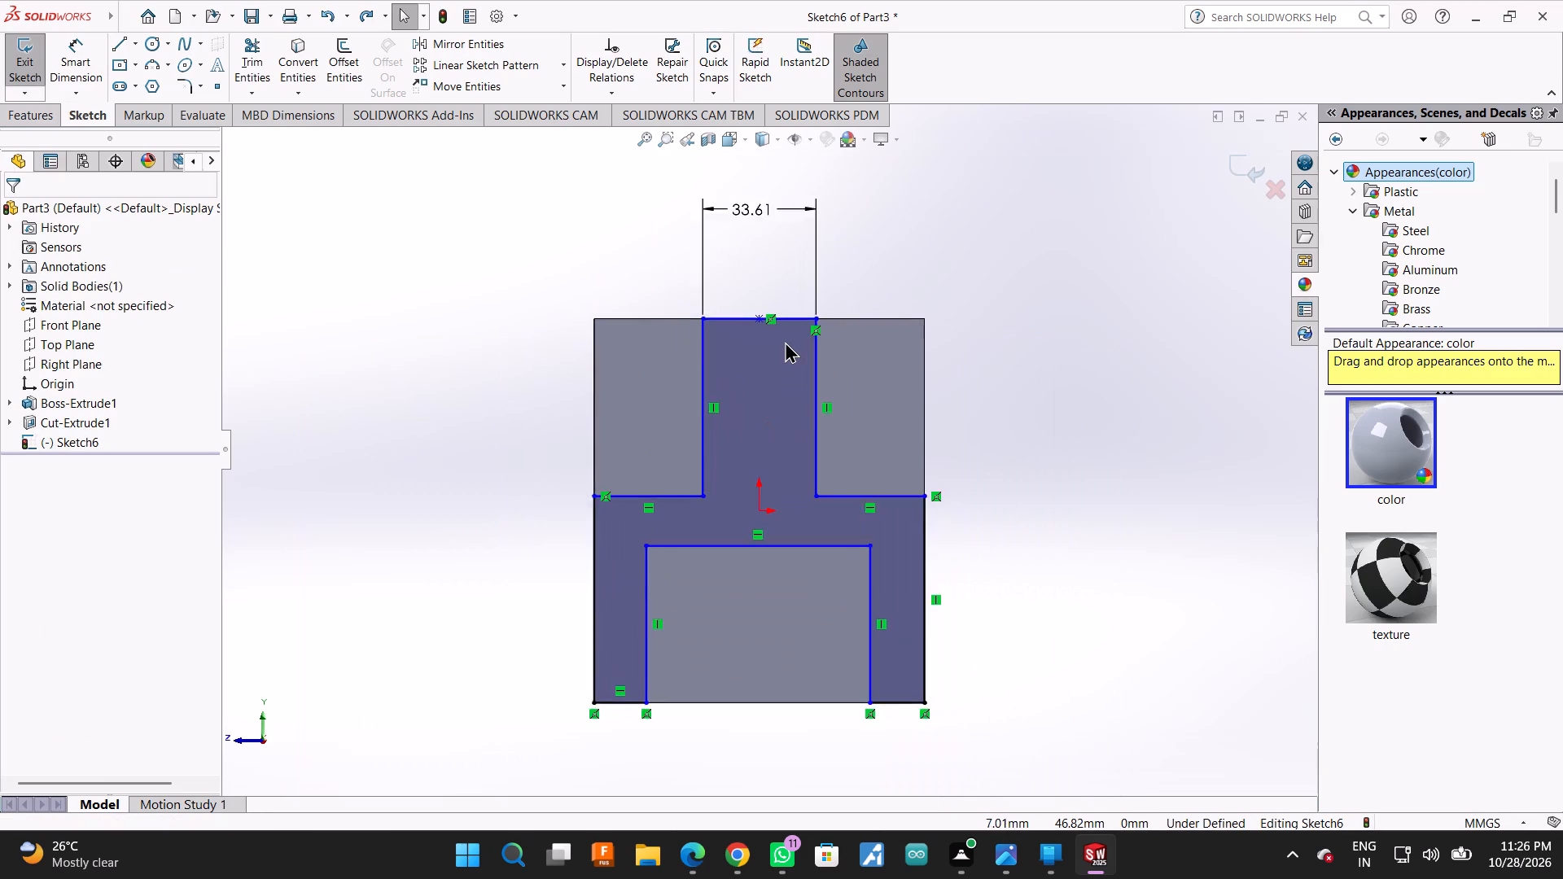
scroll(785, 341, down, 13)
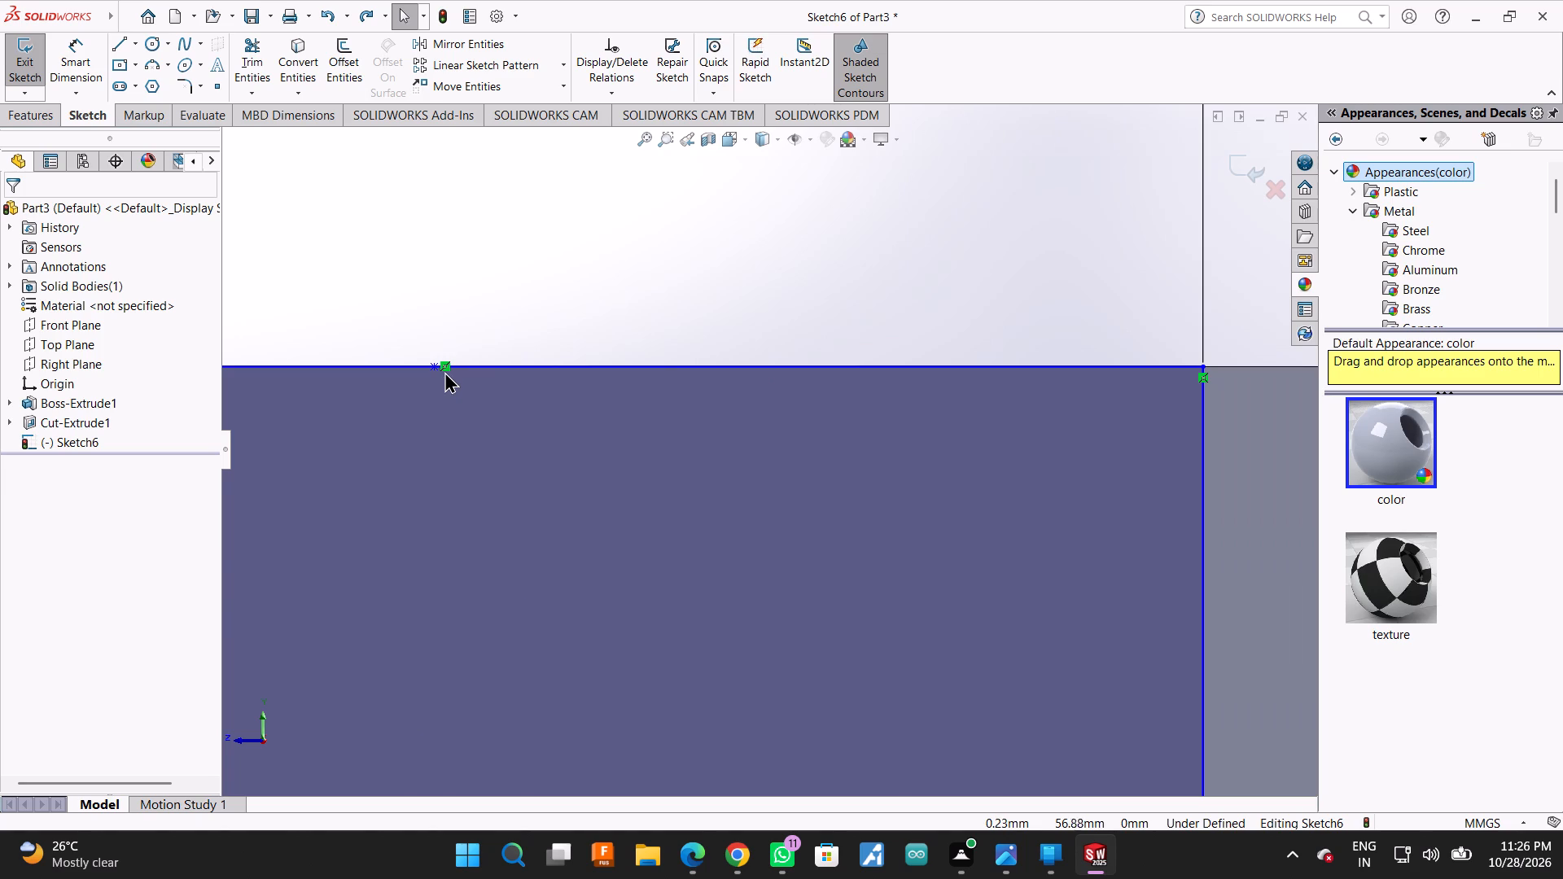
key(Escape)
scroll(380, 347, down, 7)
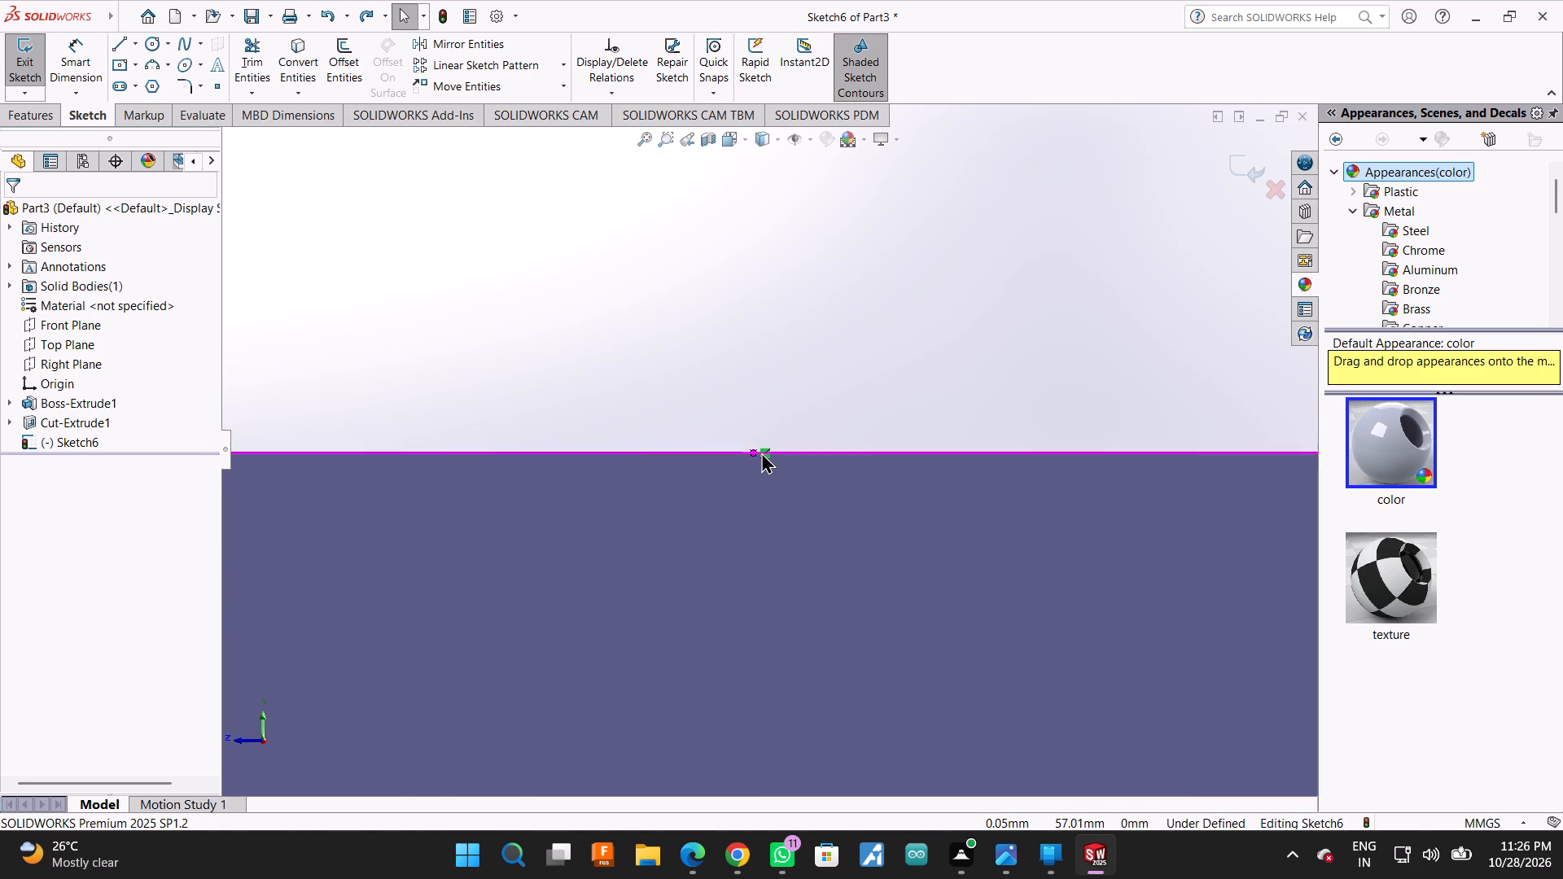
scroll(761, 452, down, 5)
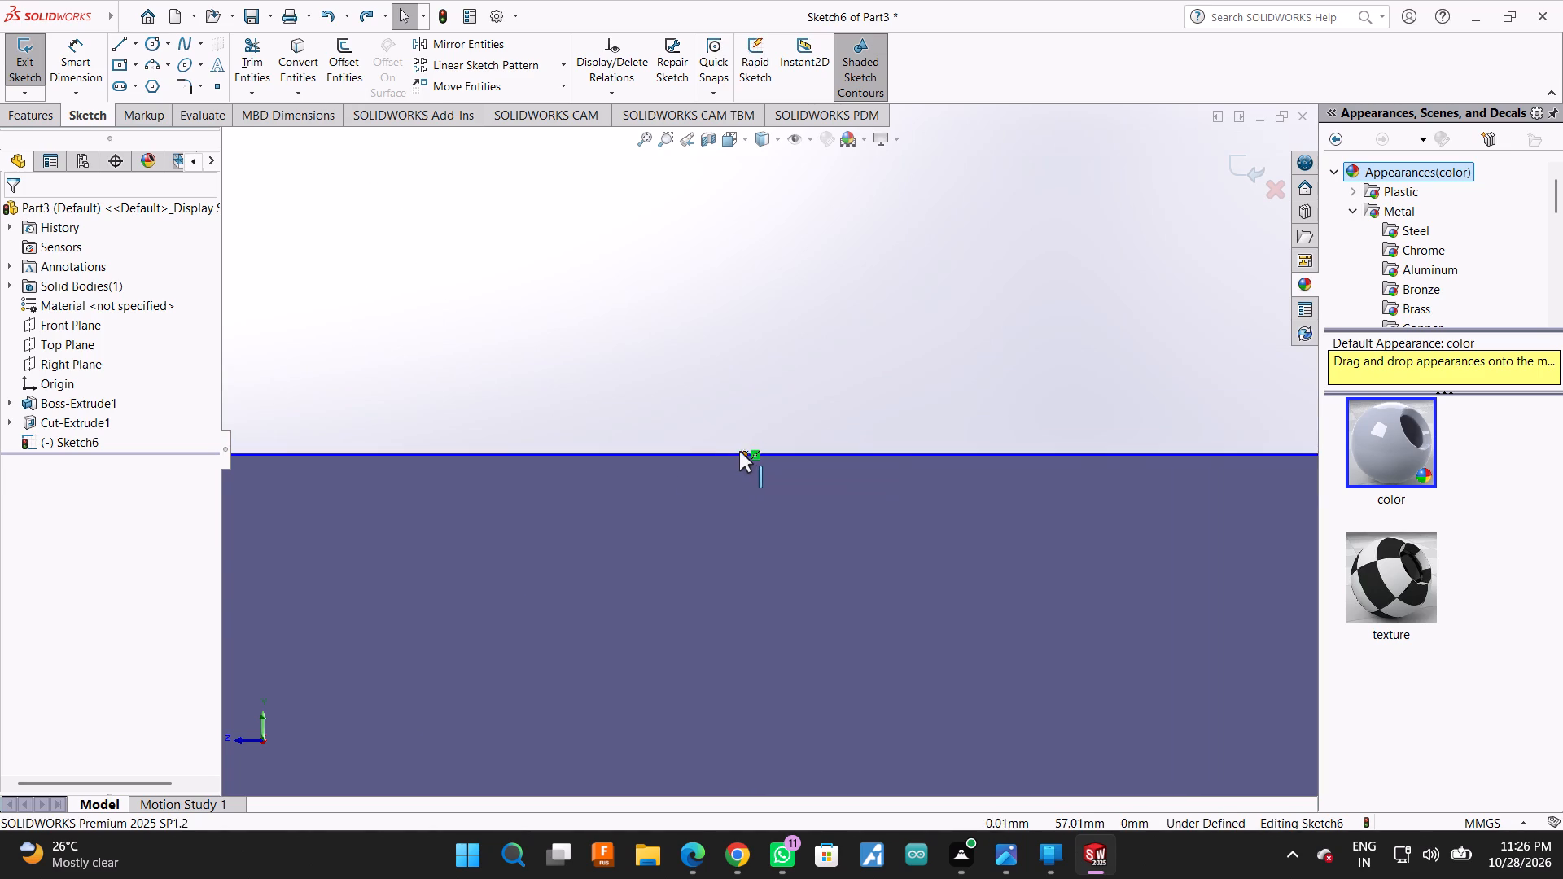
click(739, 453)
scroll(863, 480, up, 9)
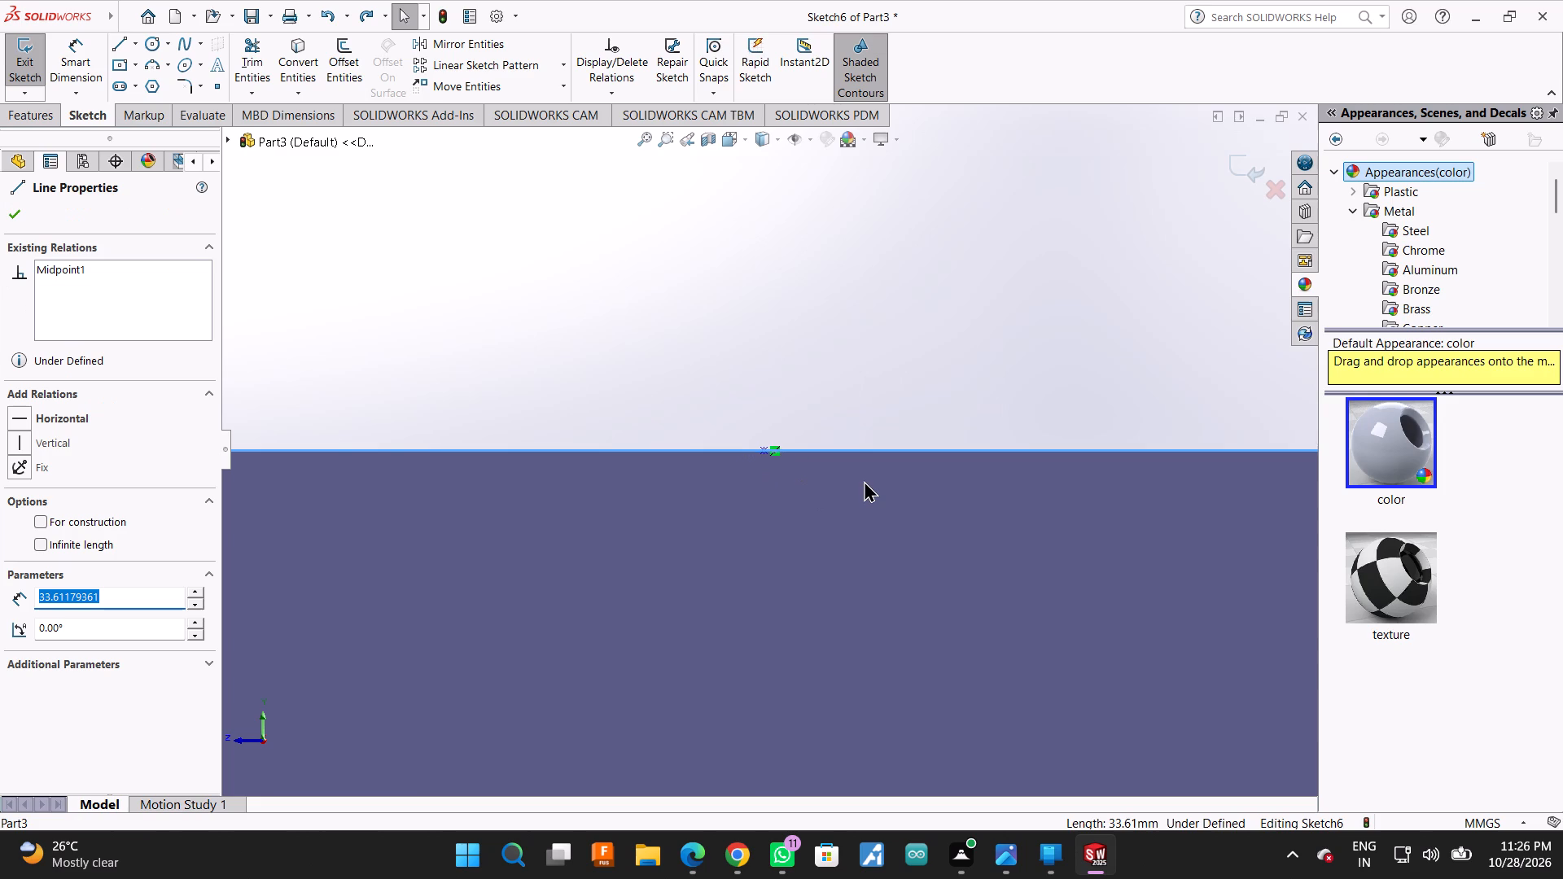
scroll(864, 480, up, 7)
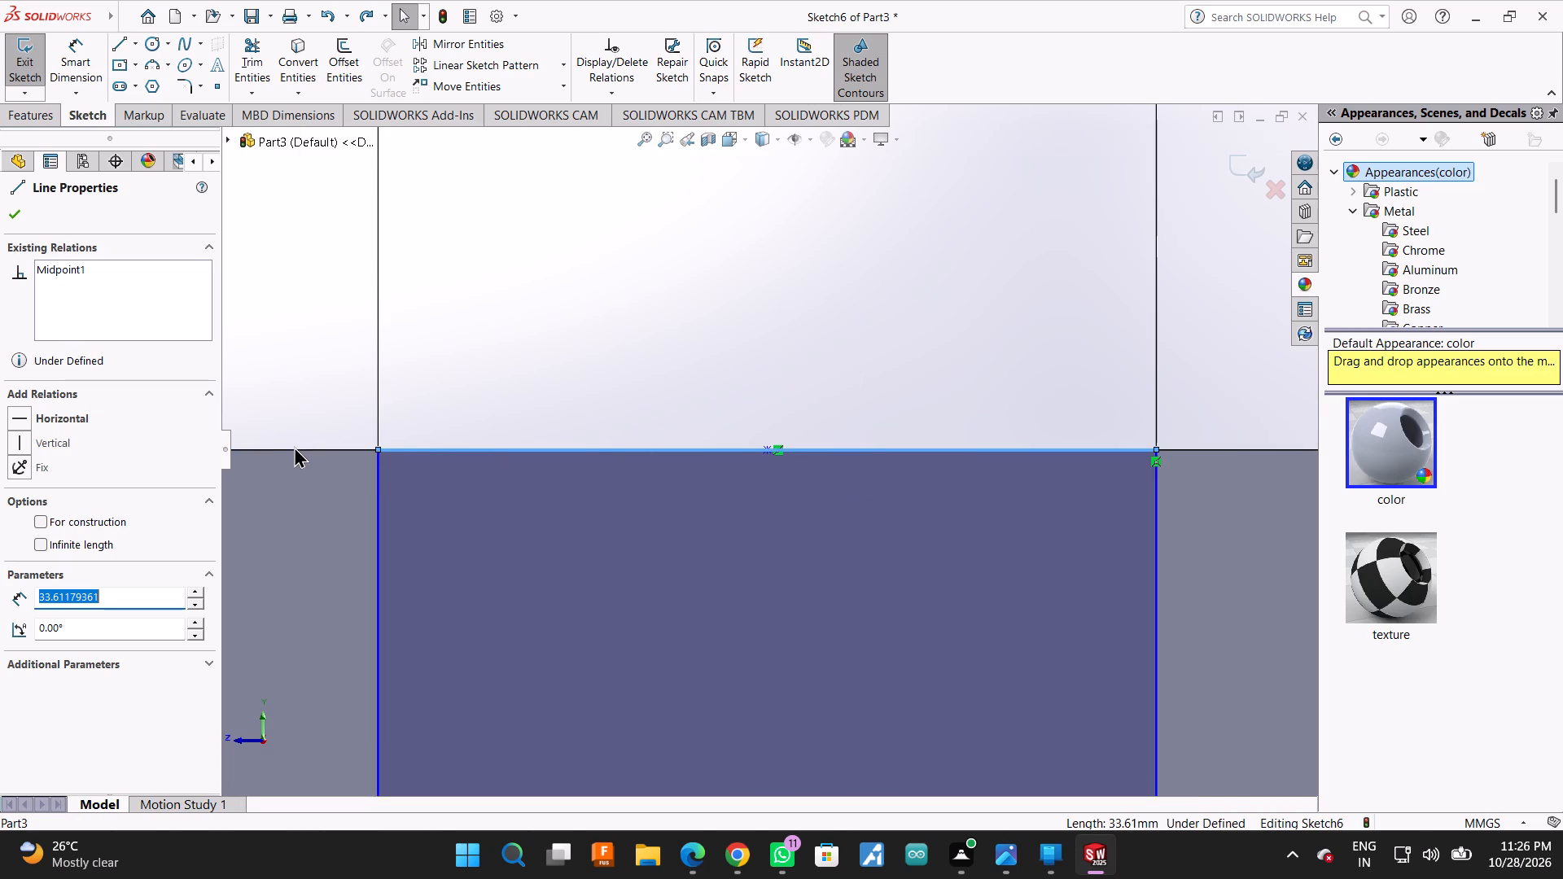
scroll(321, 452, up, 3)
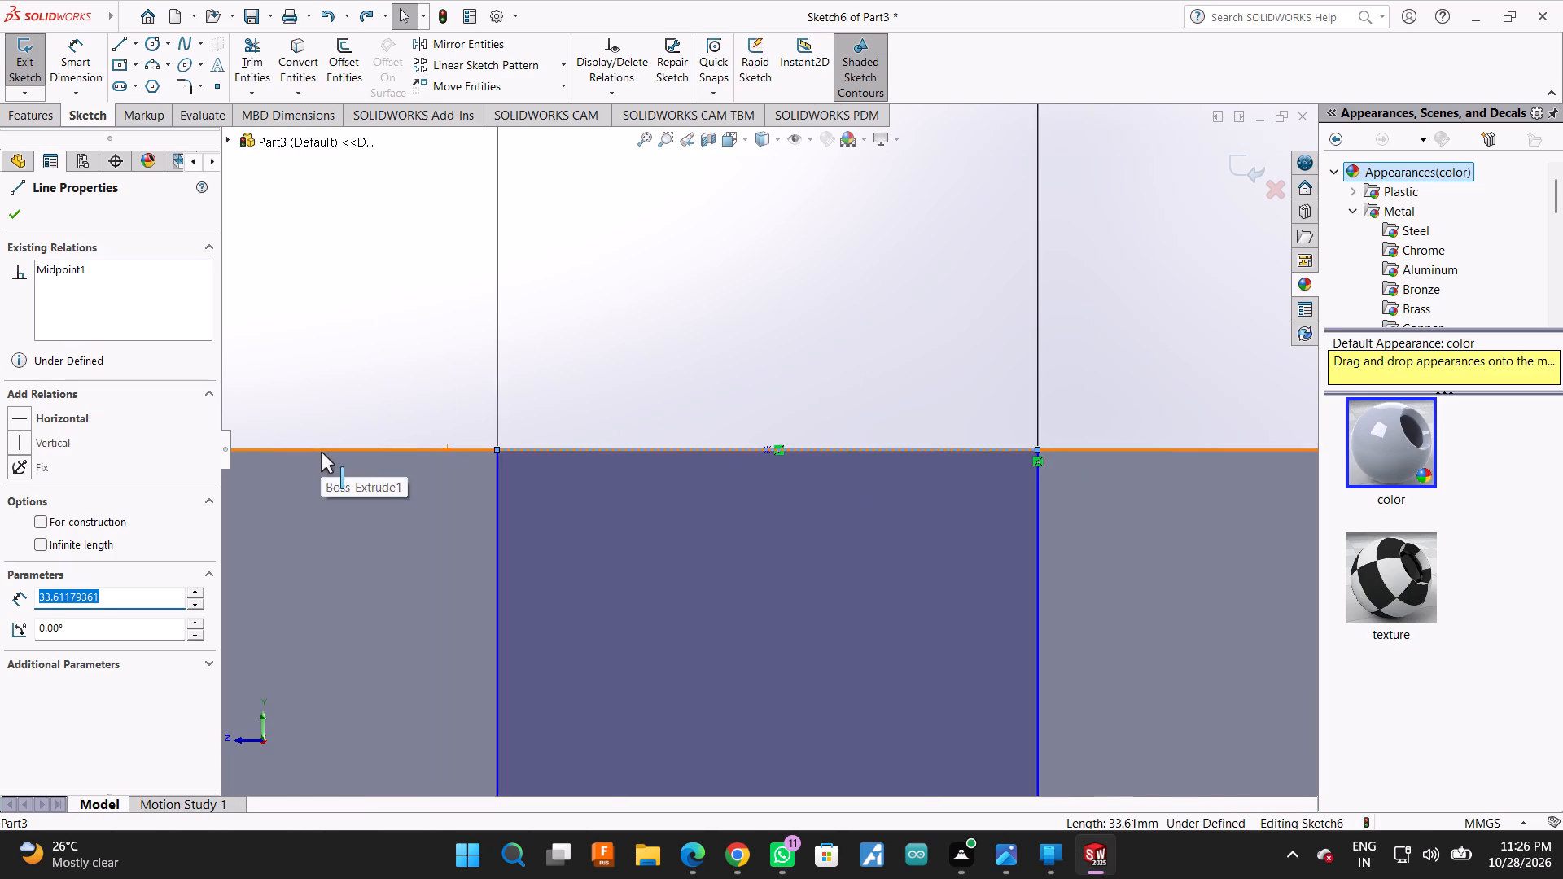
scroll(321, 452, up, 2)
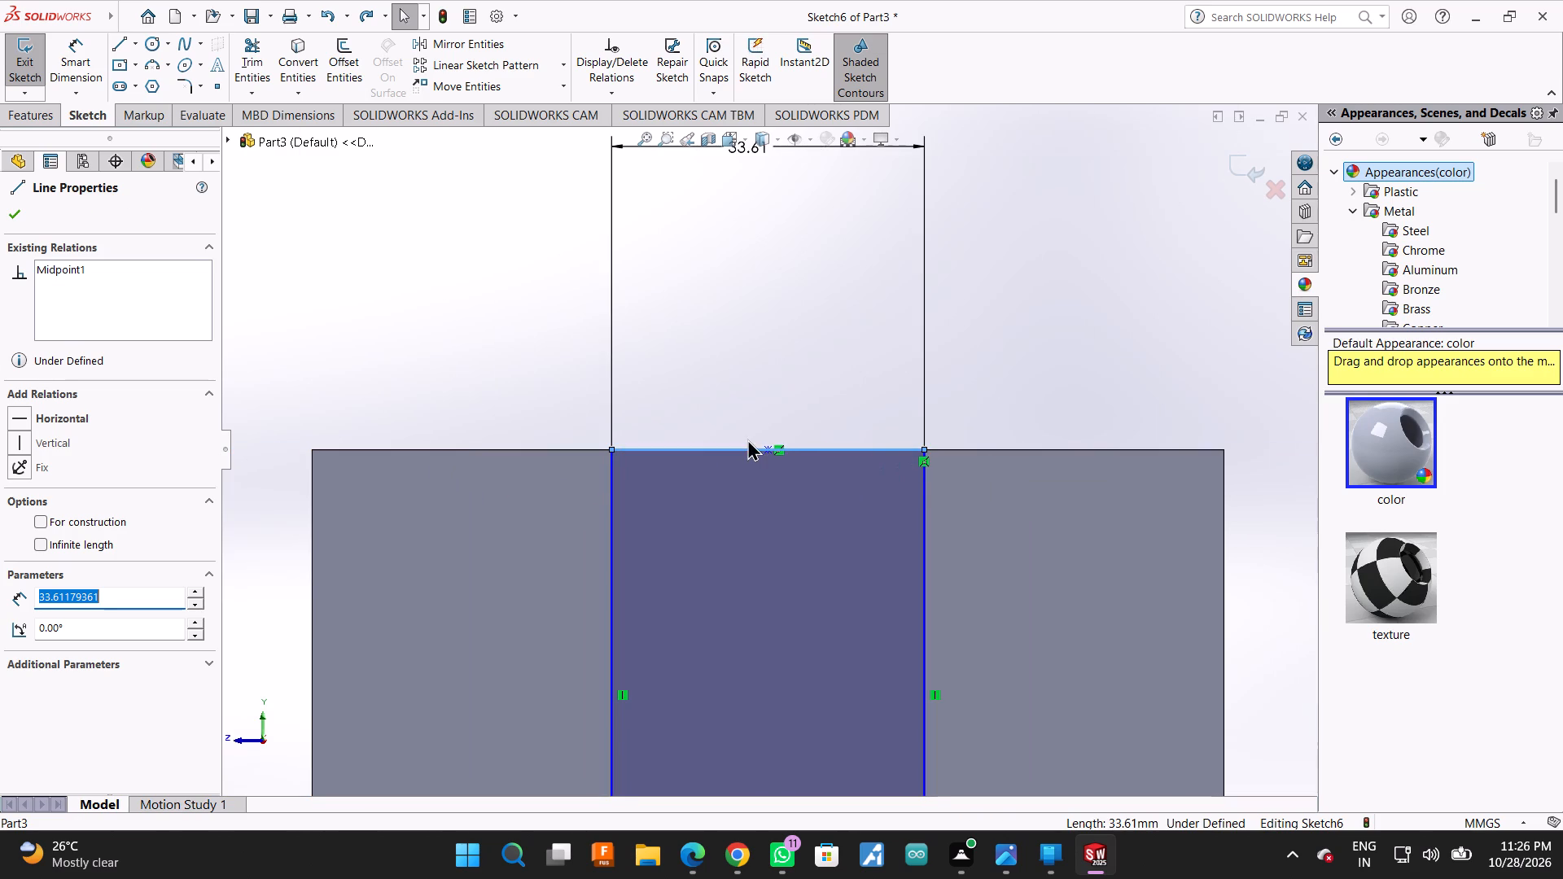
Undo the width dimension and all the profile lines back to an empty sketch.
scroll(763, 450, down, 2)
key(ctrl+z)
key(ctrl+z)
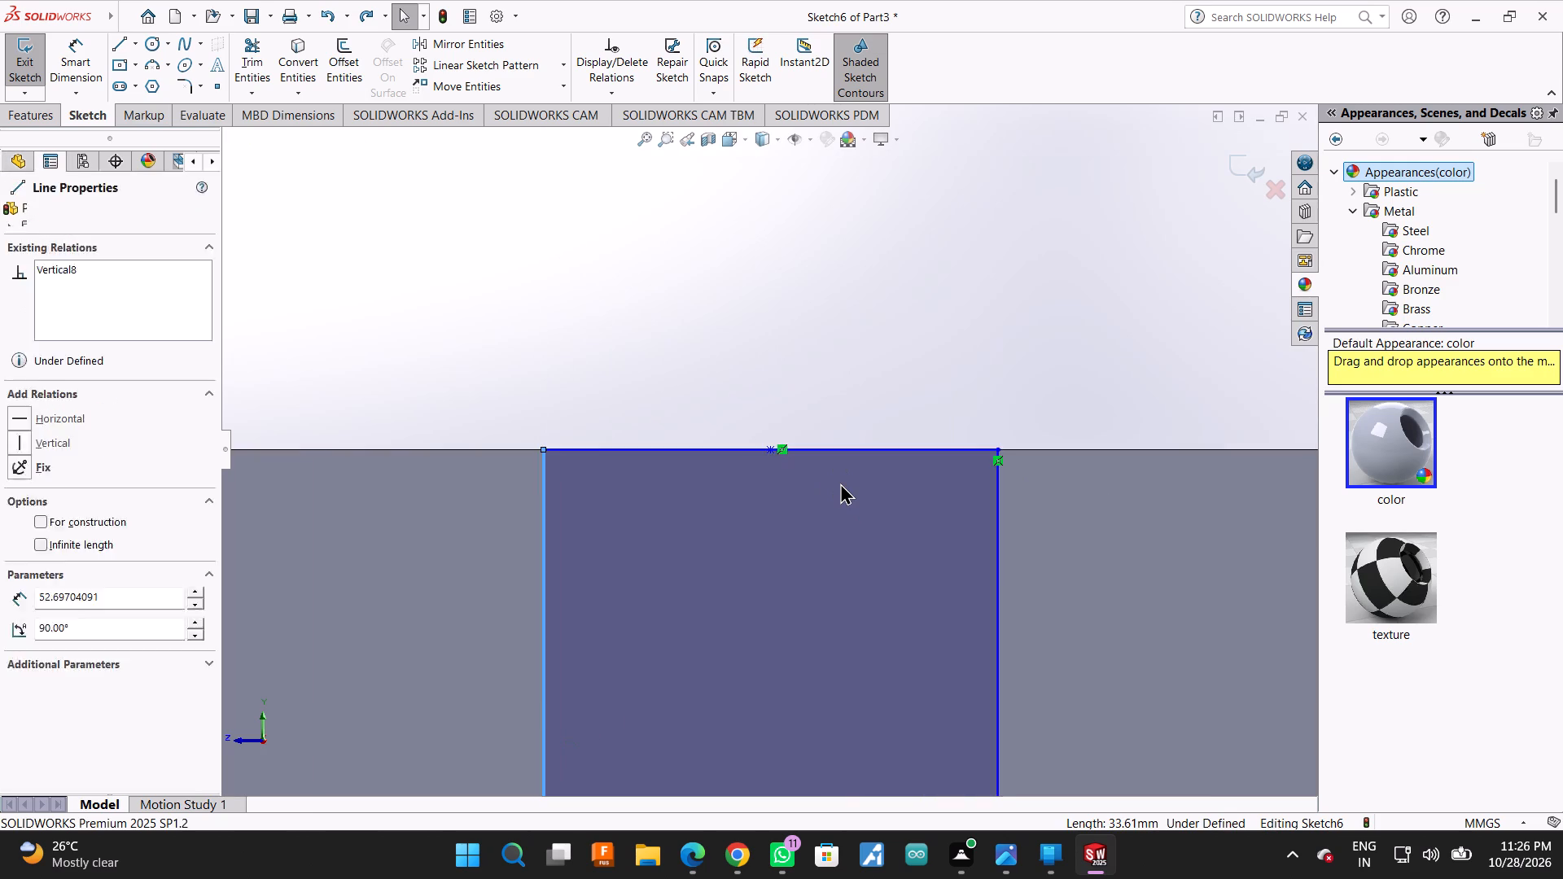
click(247, 34)
scroll(437, 226, up, 2)
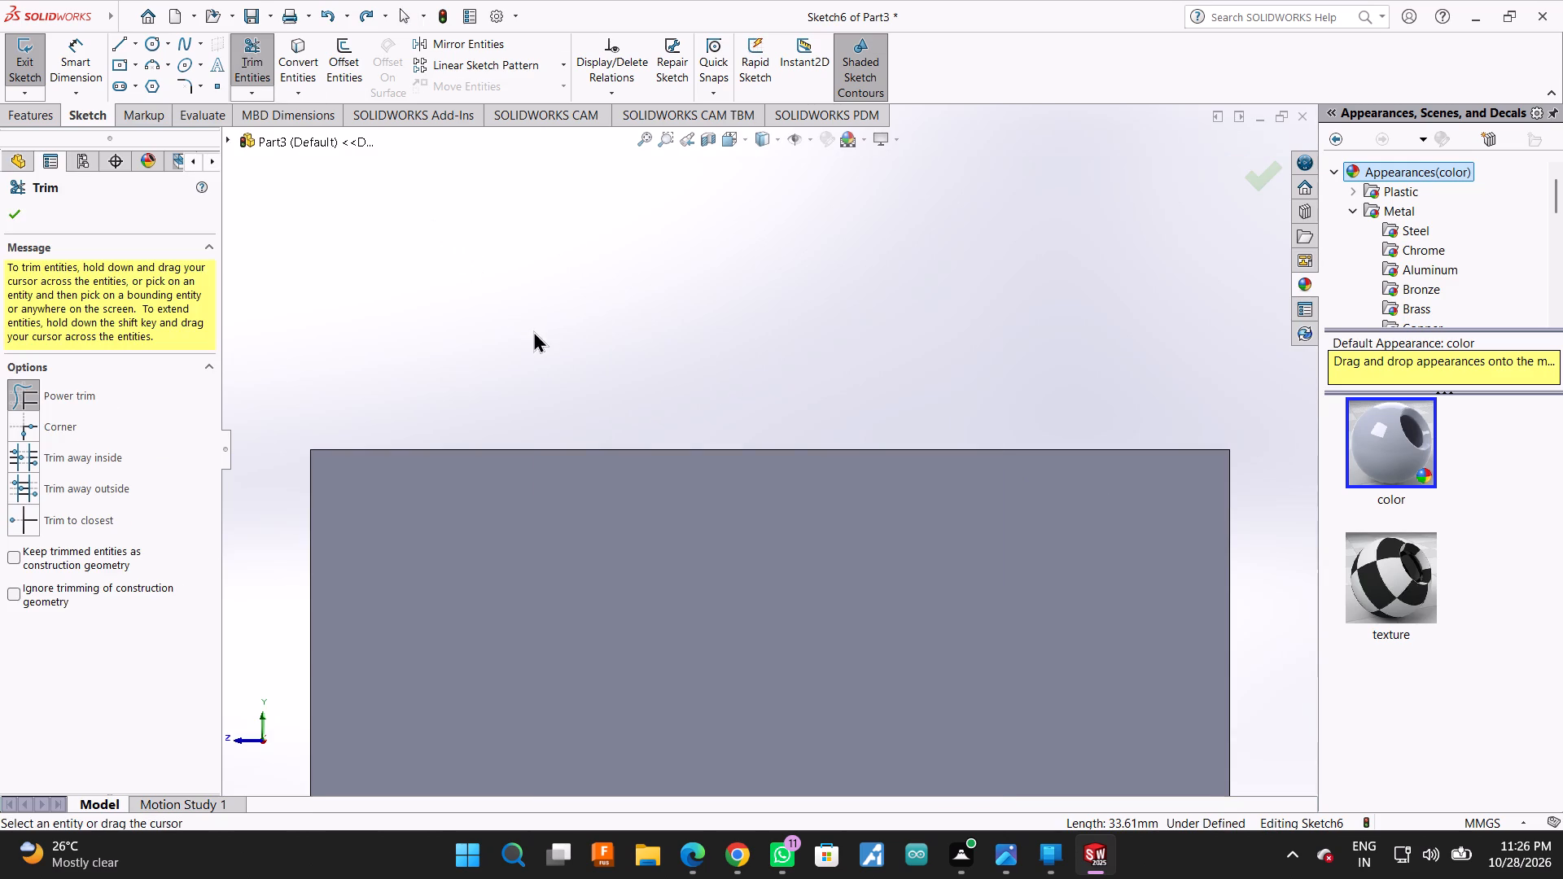
Sketch a midpoint line about 43 mm long along the face's top edge, centred on the edge's midpoint.
click(130, 42)
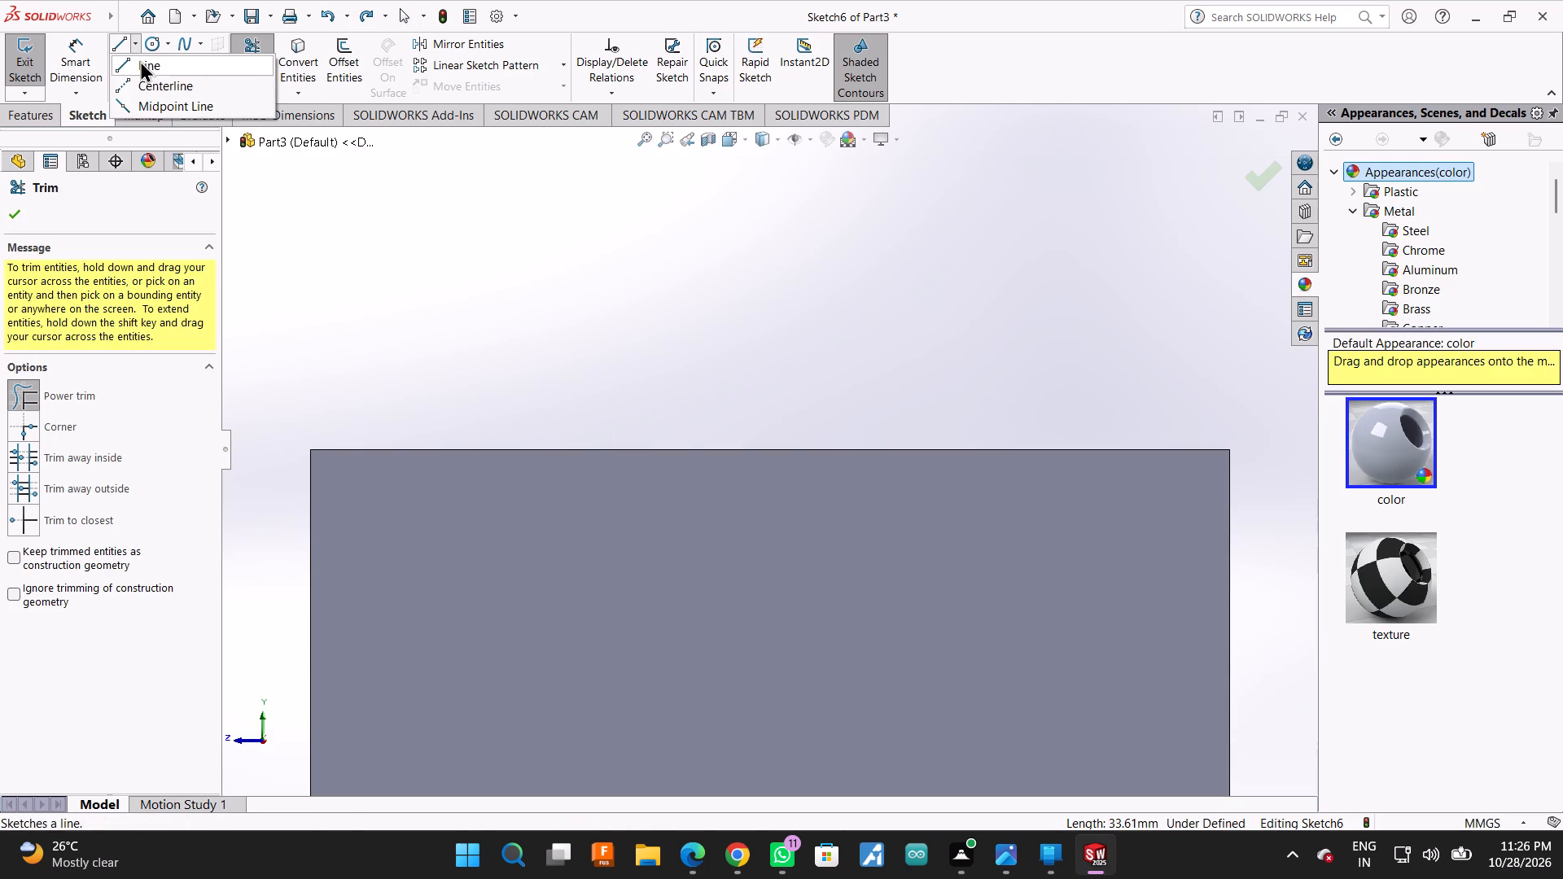
click(144, 99)
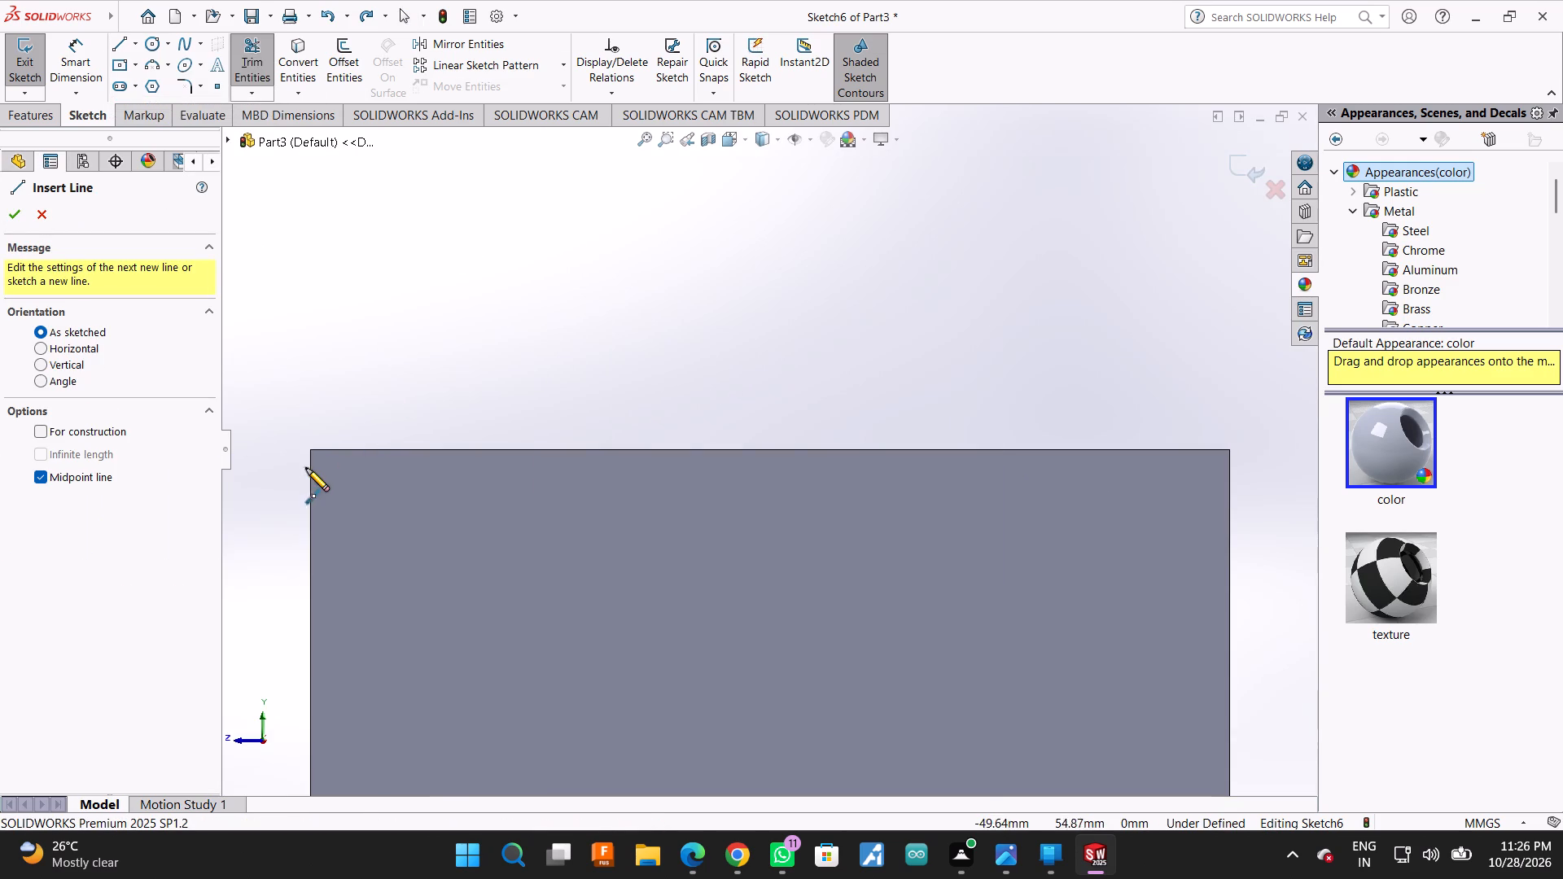
click(770, 448)
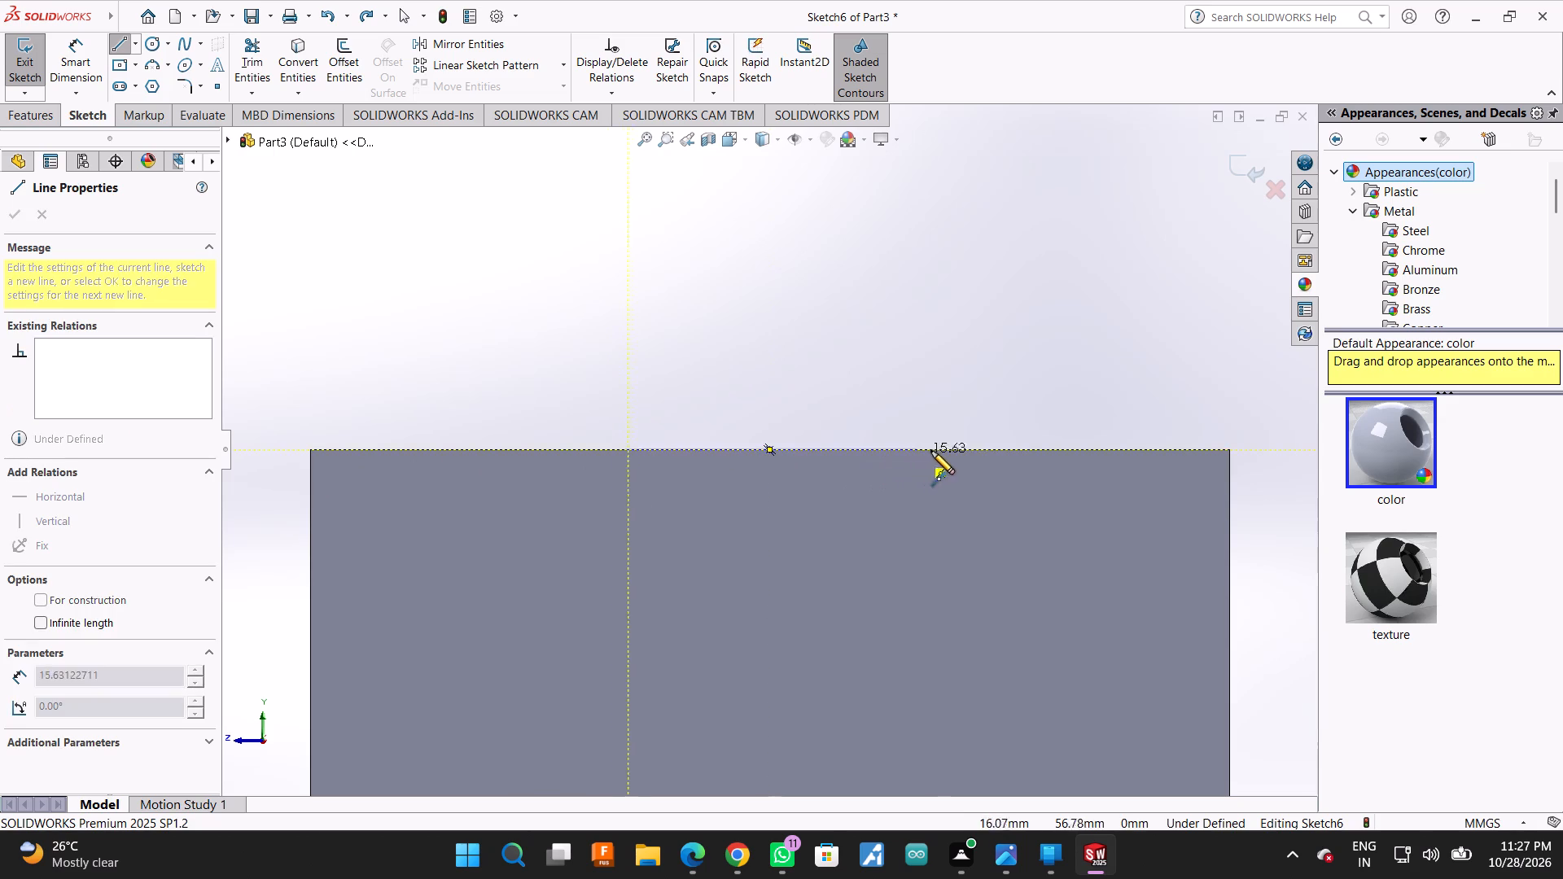
click(973, 450)
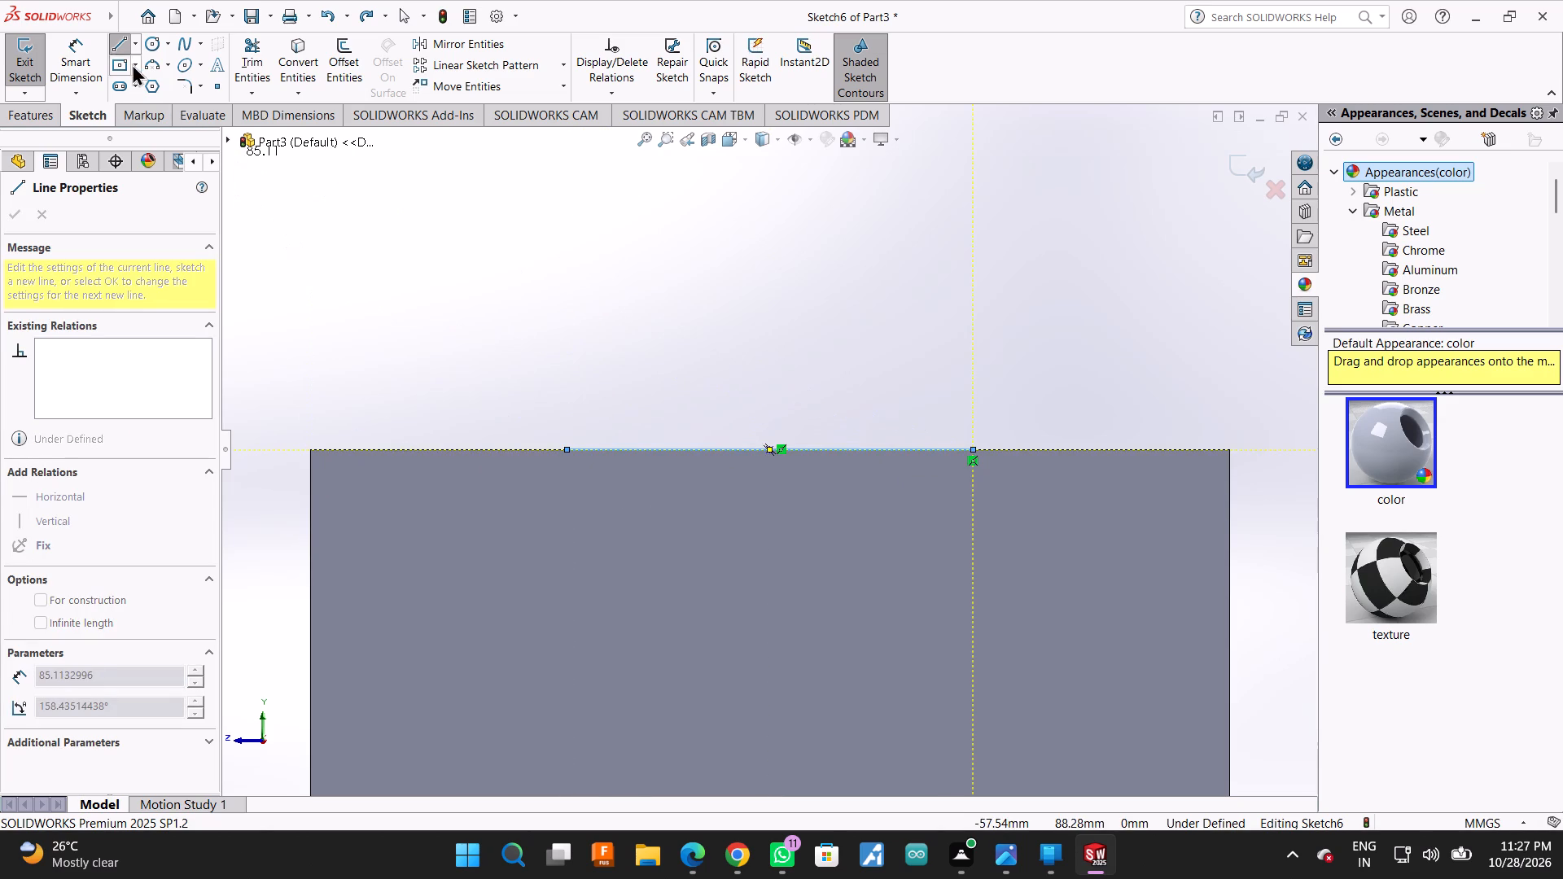
Dimension the top line's length and set it to 54 mm.
click(74, 58)
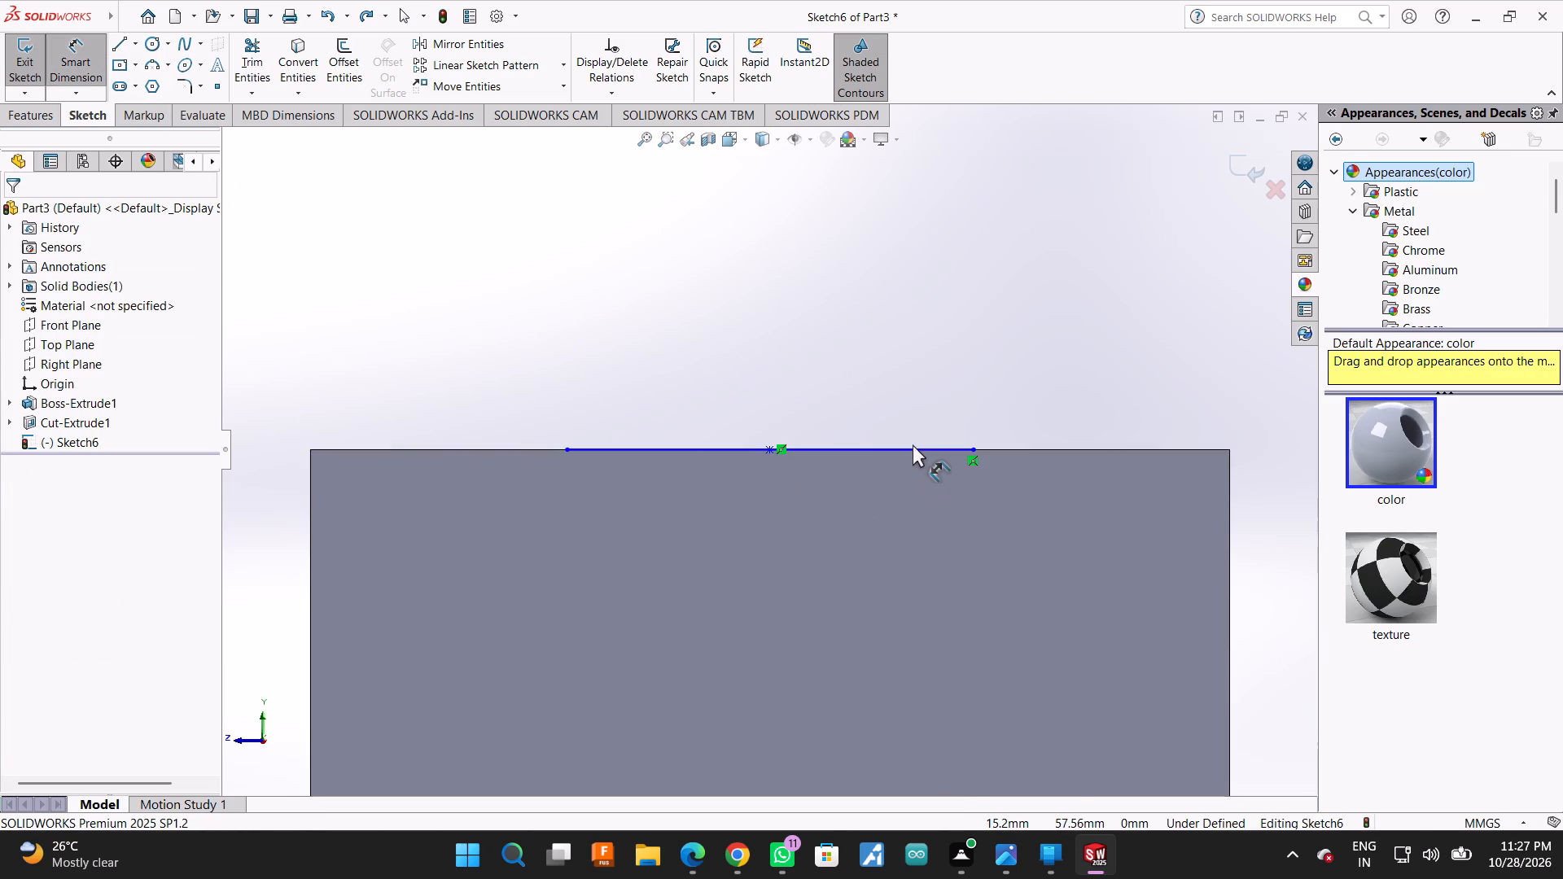
click(913, 452)
click(837, 281)
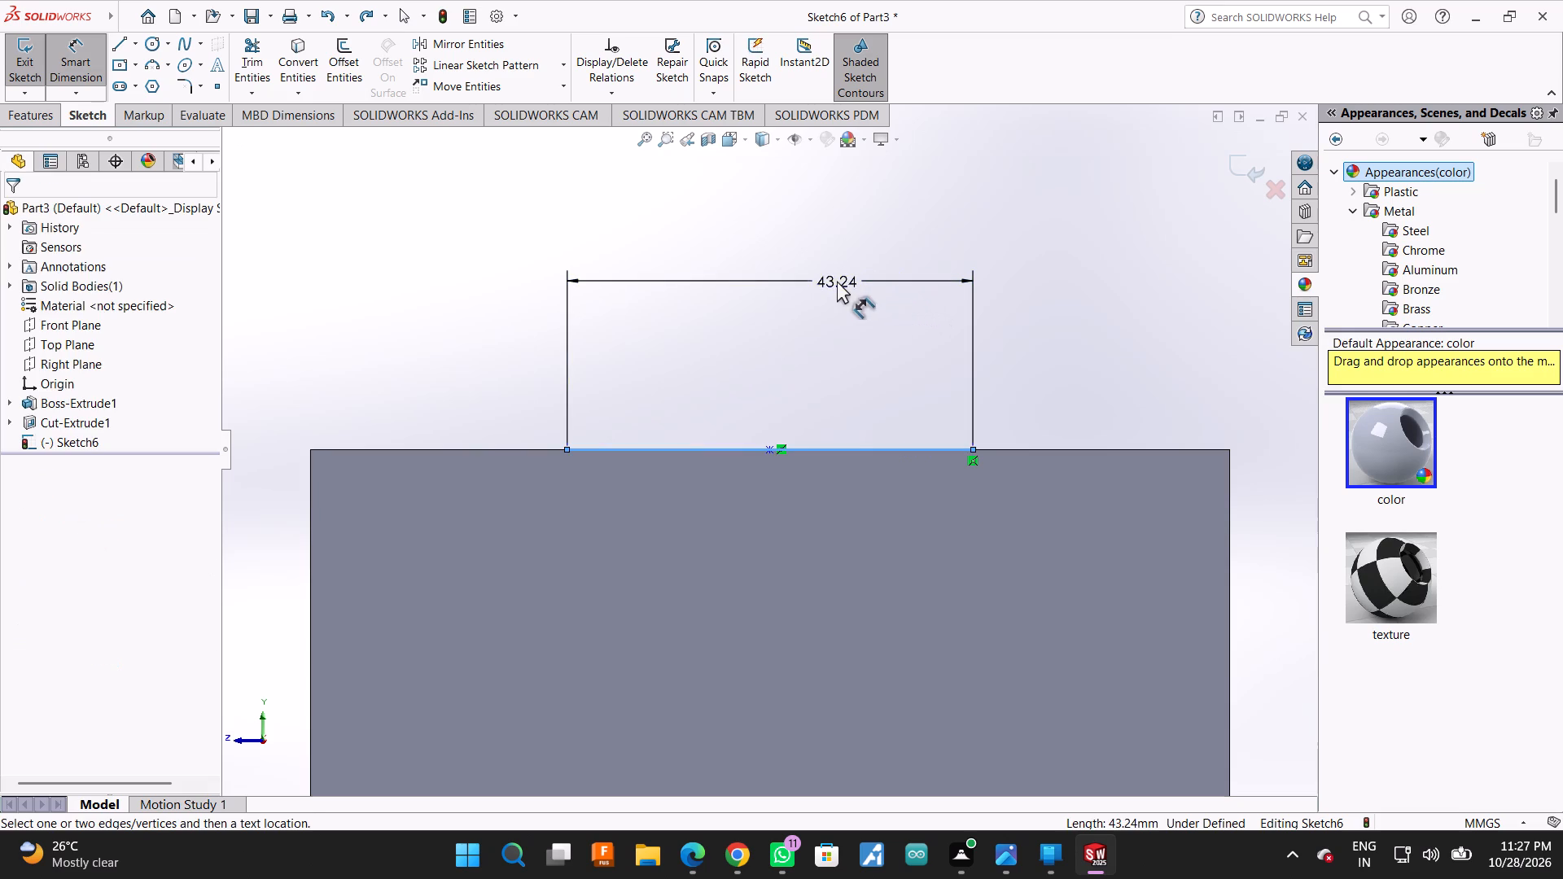
text(54)
key(Return)
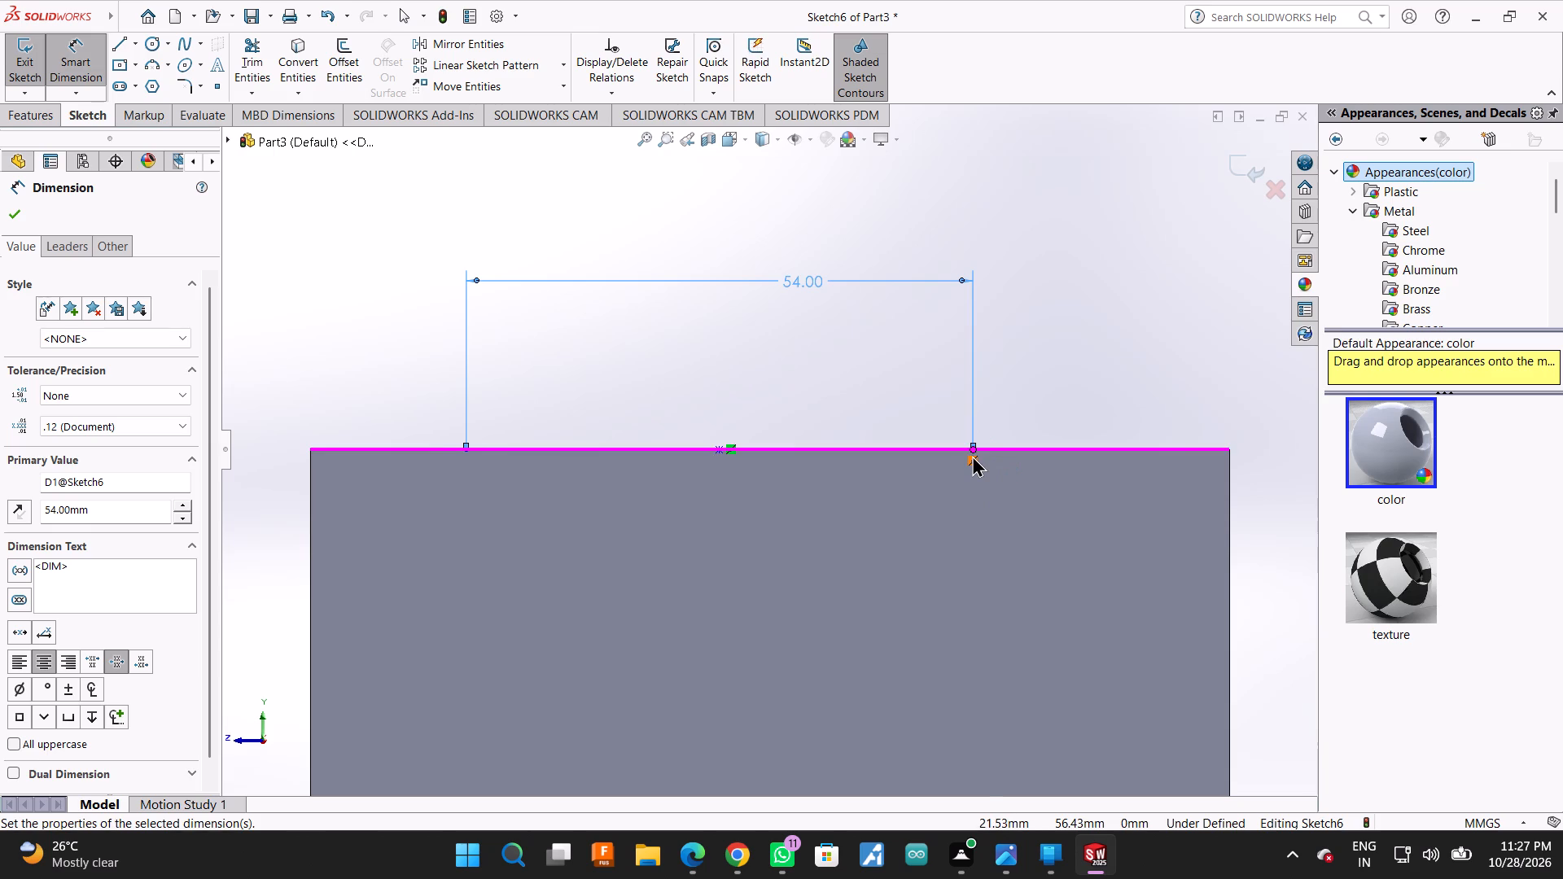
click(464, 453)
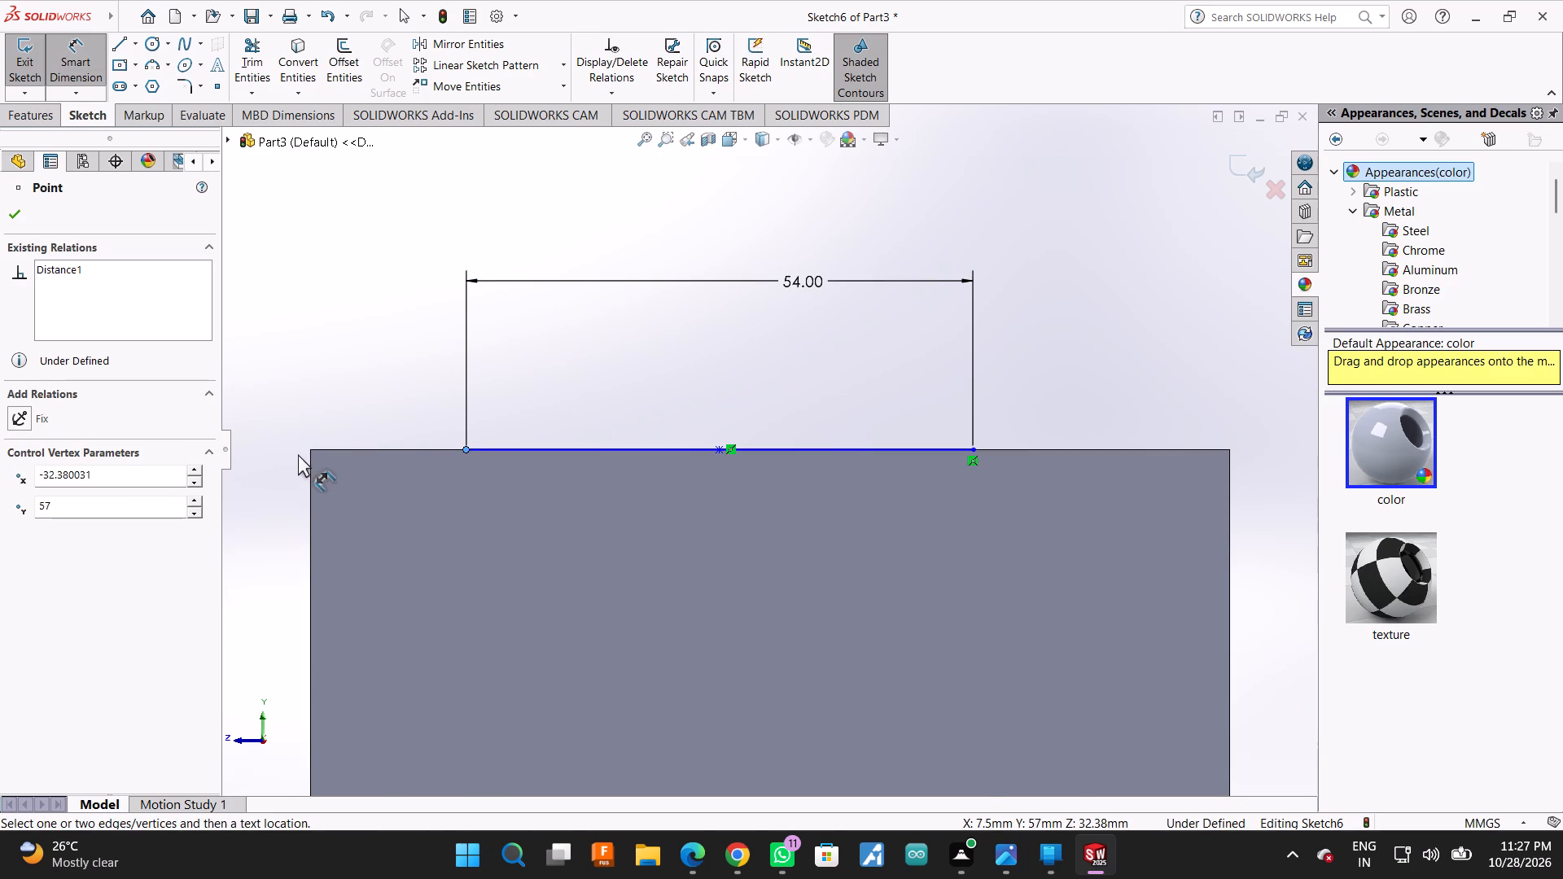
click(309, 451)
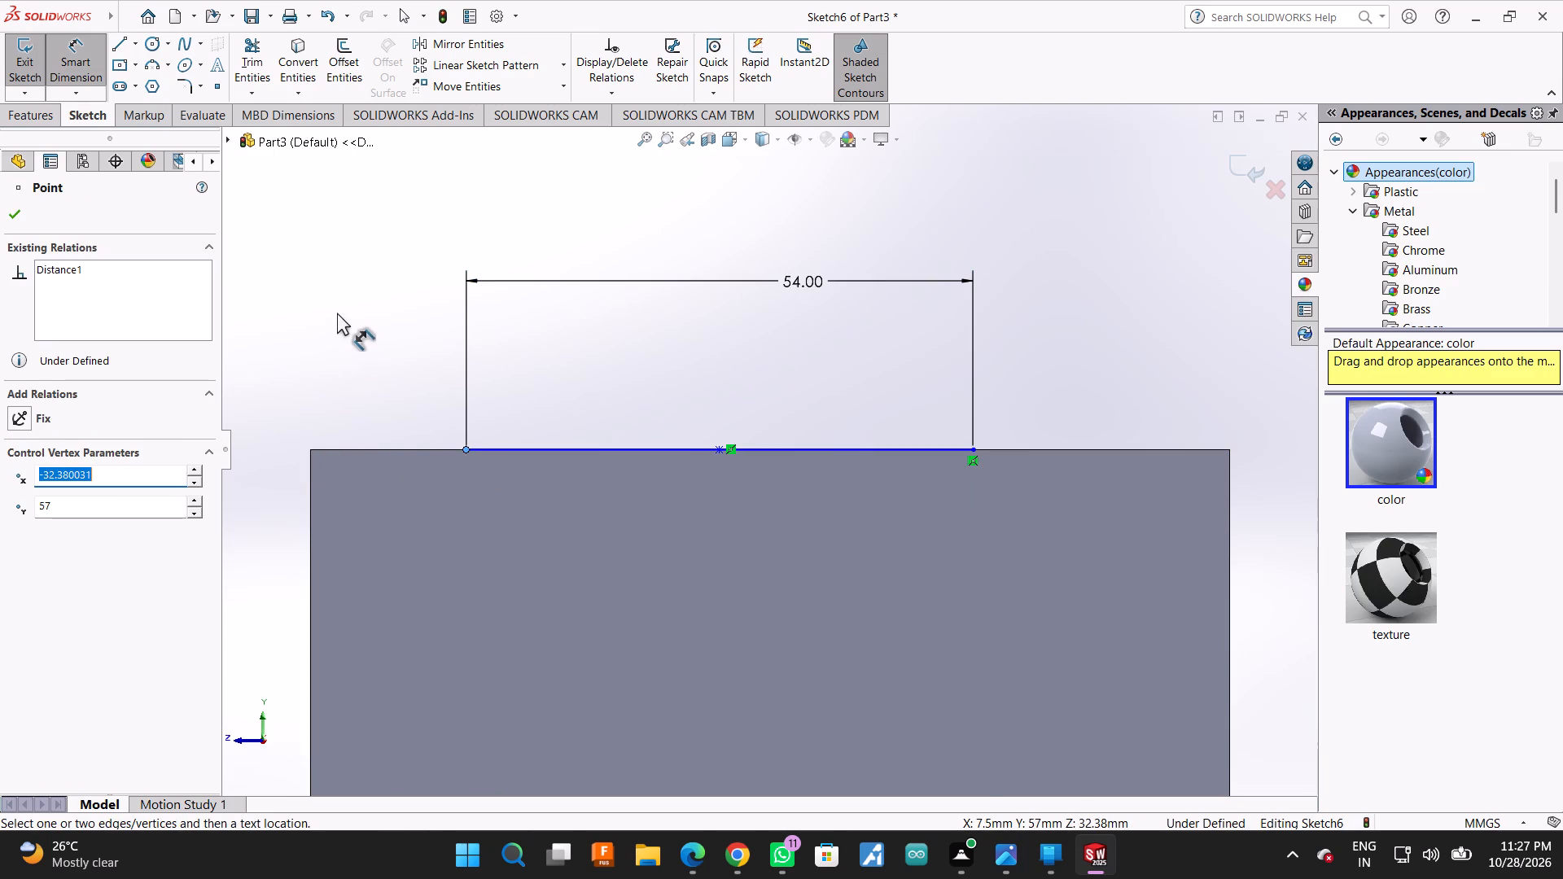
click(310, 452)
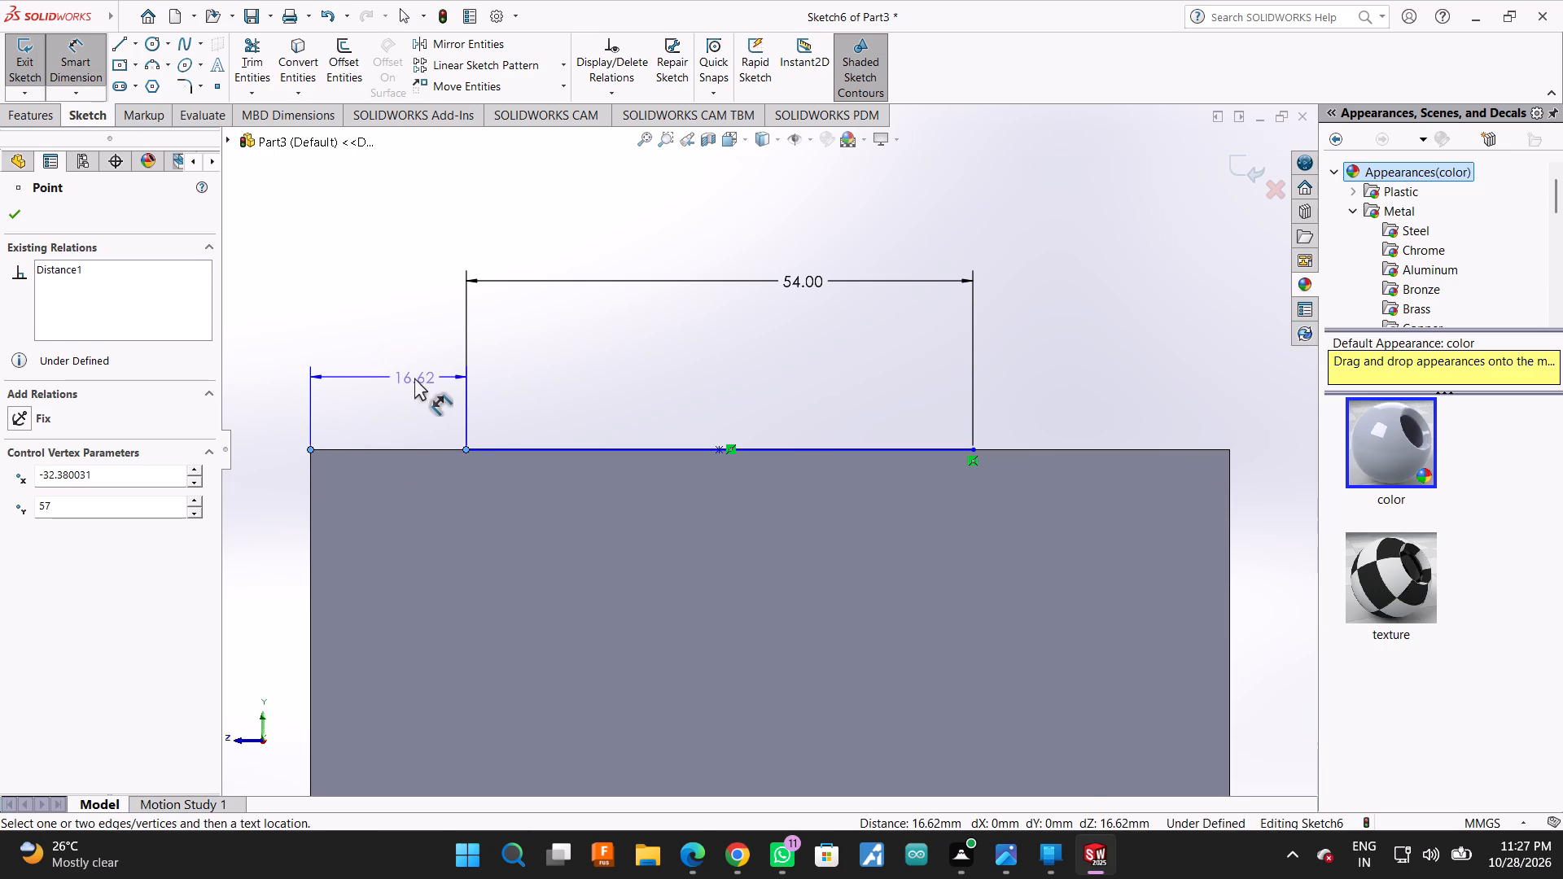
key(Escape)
Try to dimension from the top line's right end to the face's top-right corner, accepting it as a driven dimension.
click(974, 451)
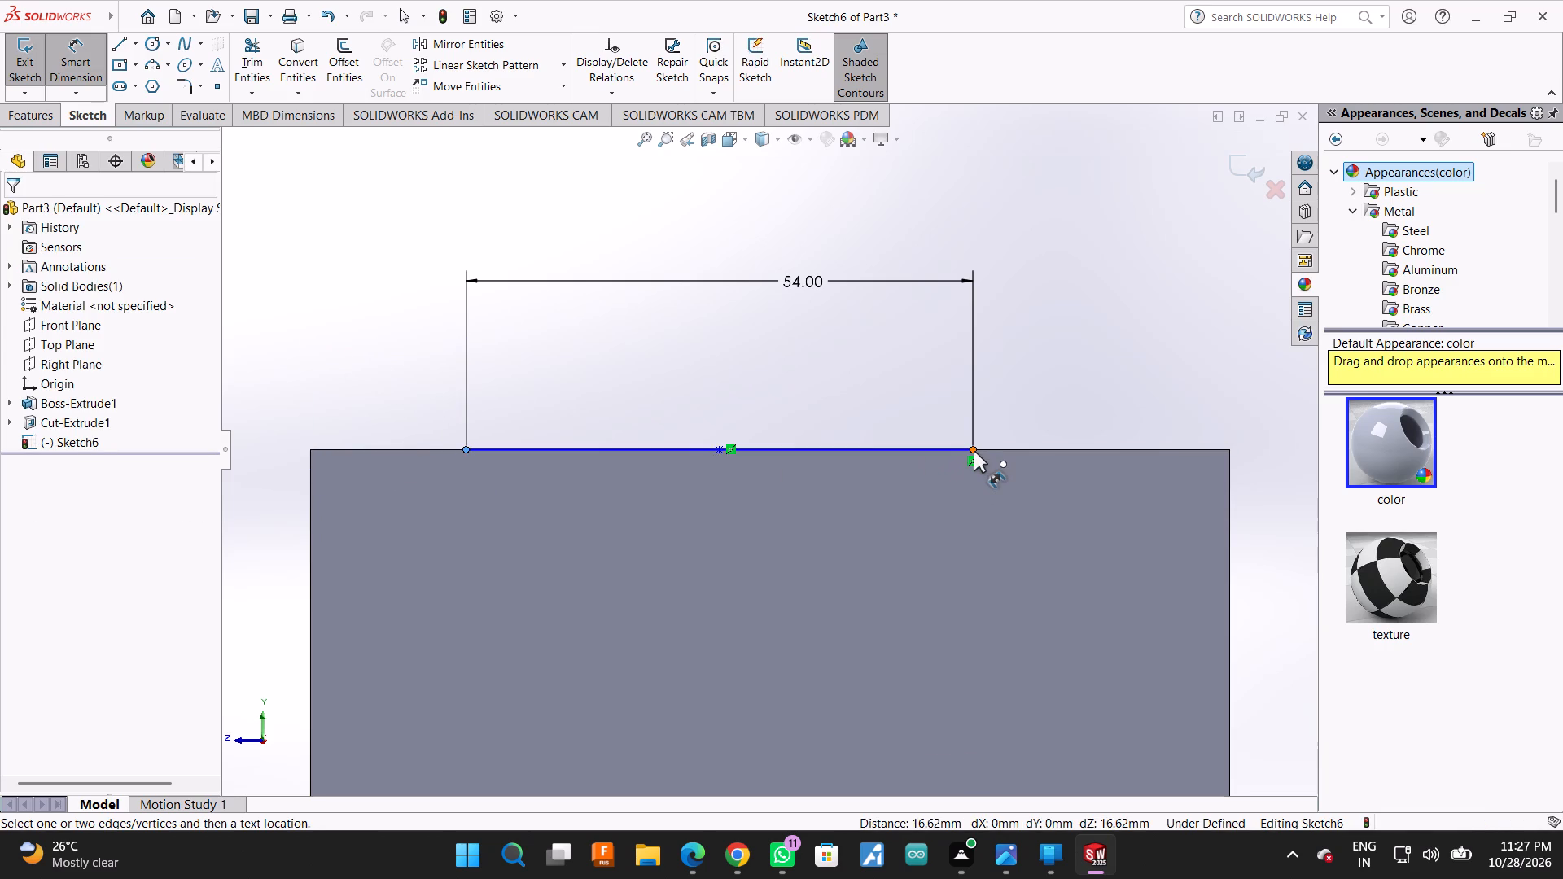
click(1228, 449)
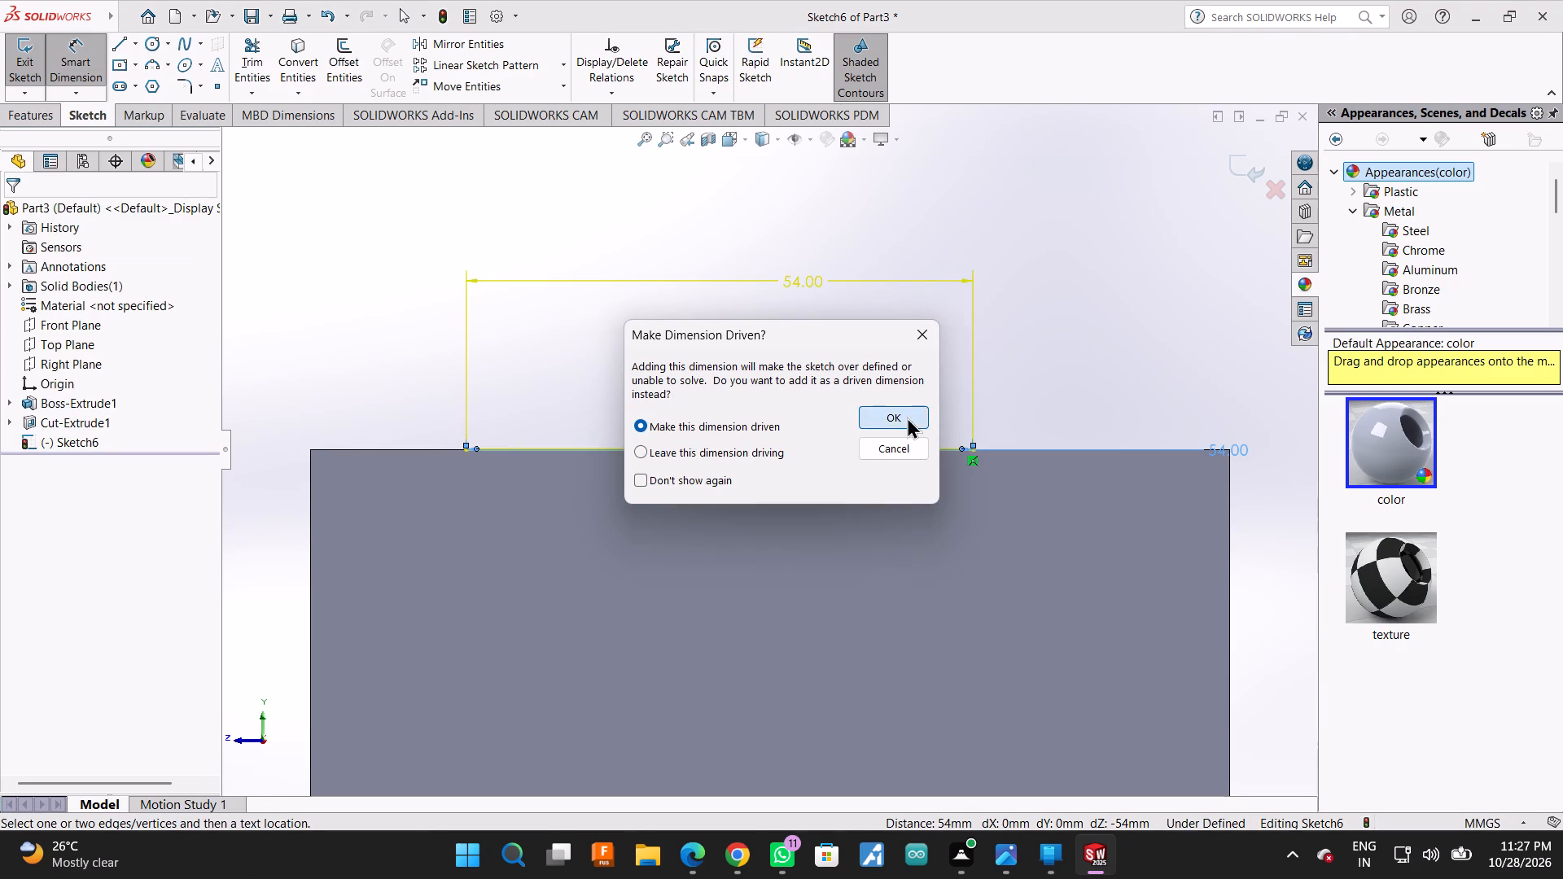
click(907, 417)
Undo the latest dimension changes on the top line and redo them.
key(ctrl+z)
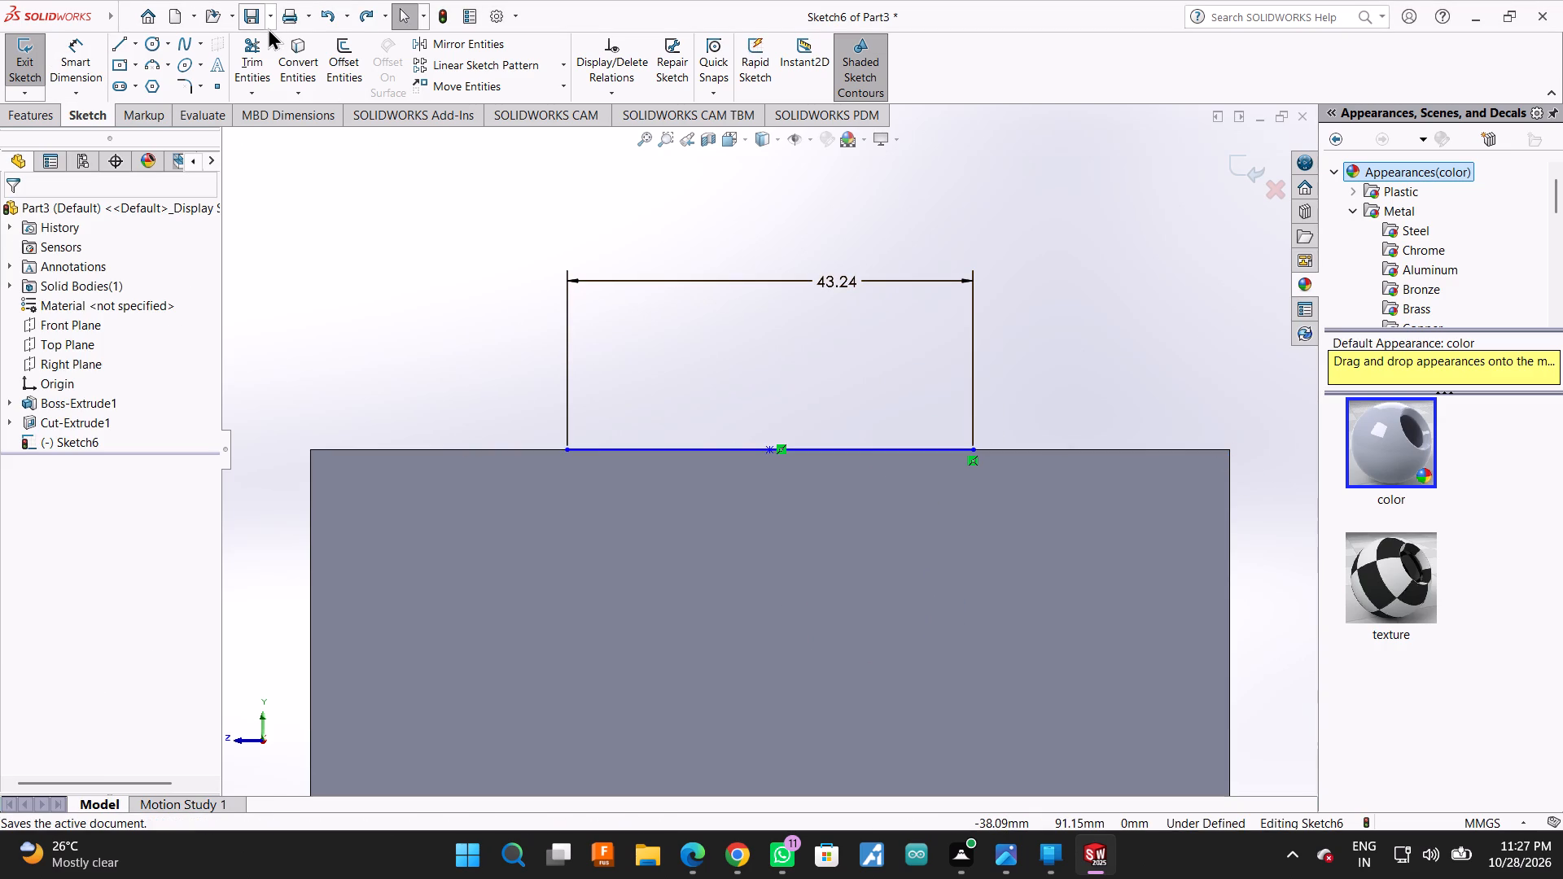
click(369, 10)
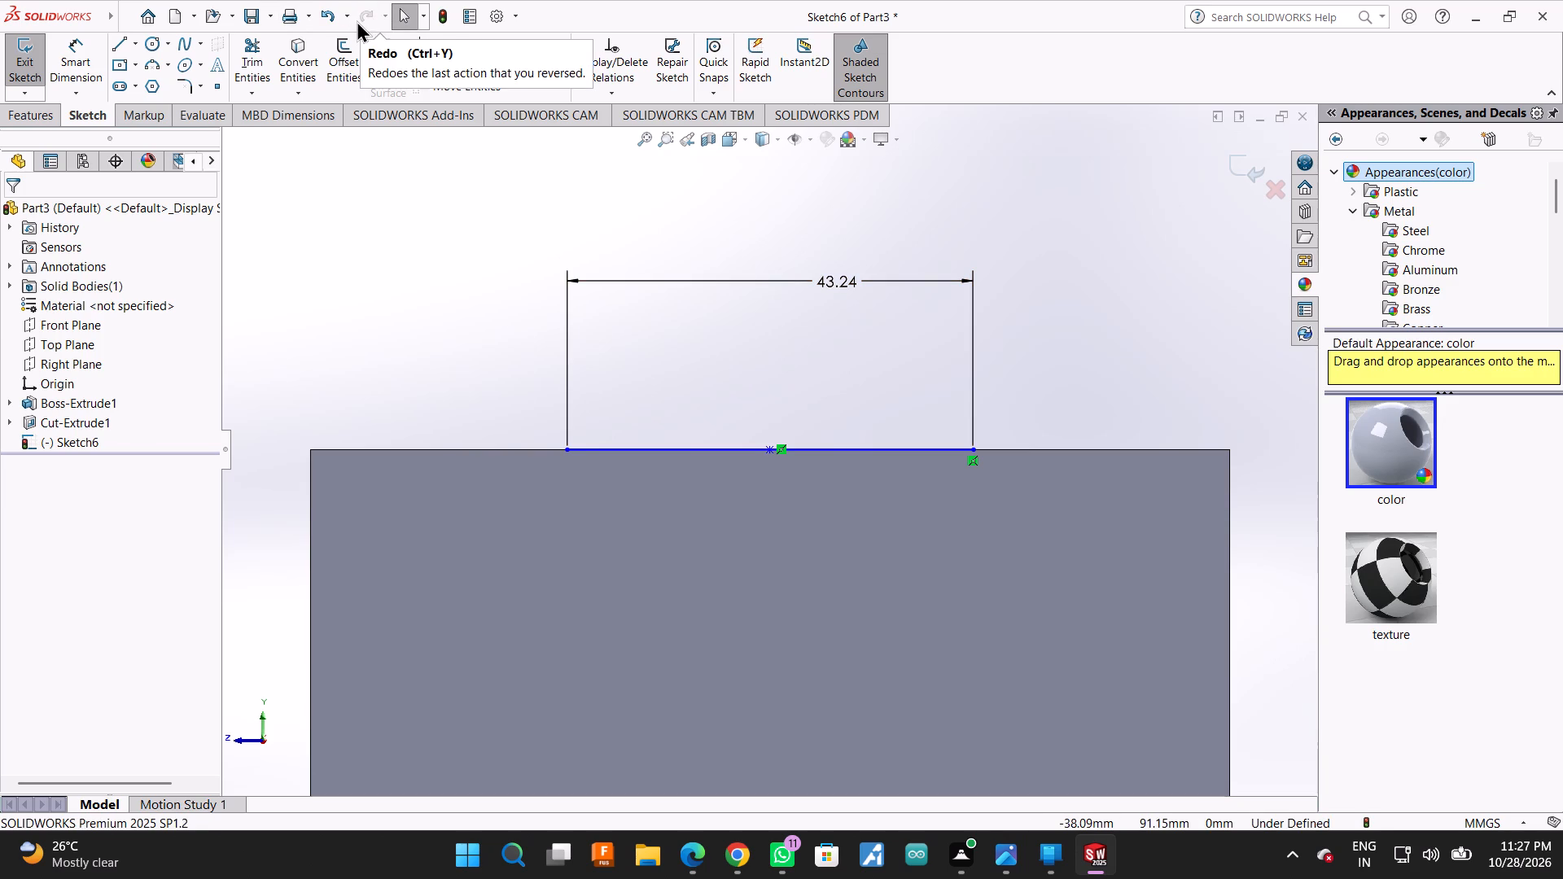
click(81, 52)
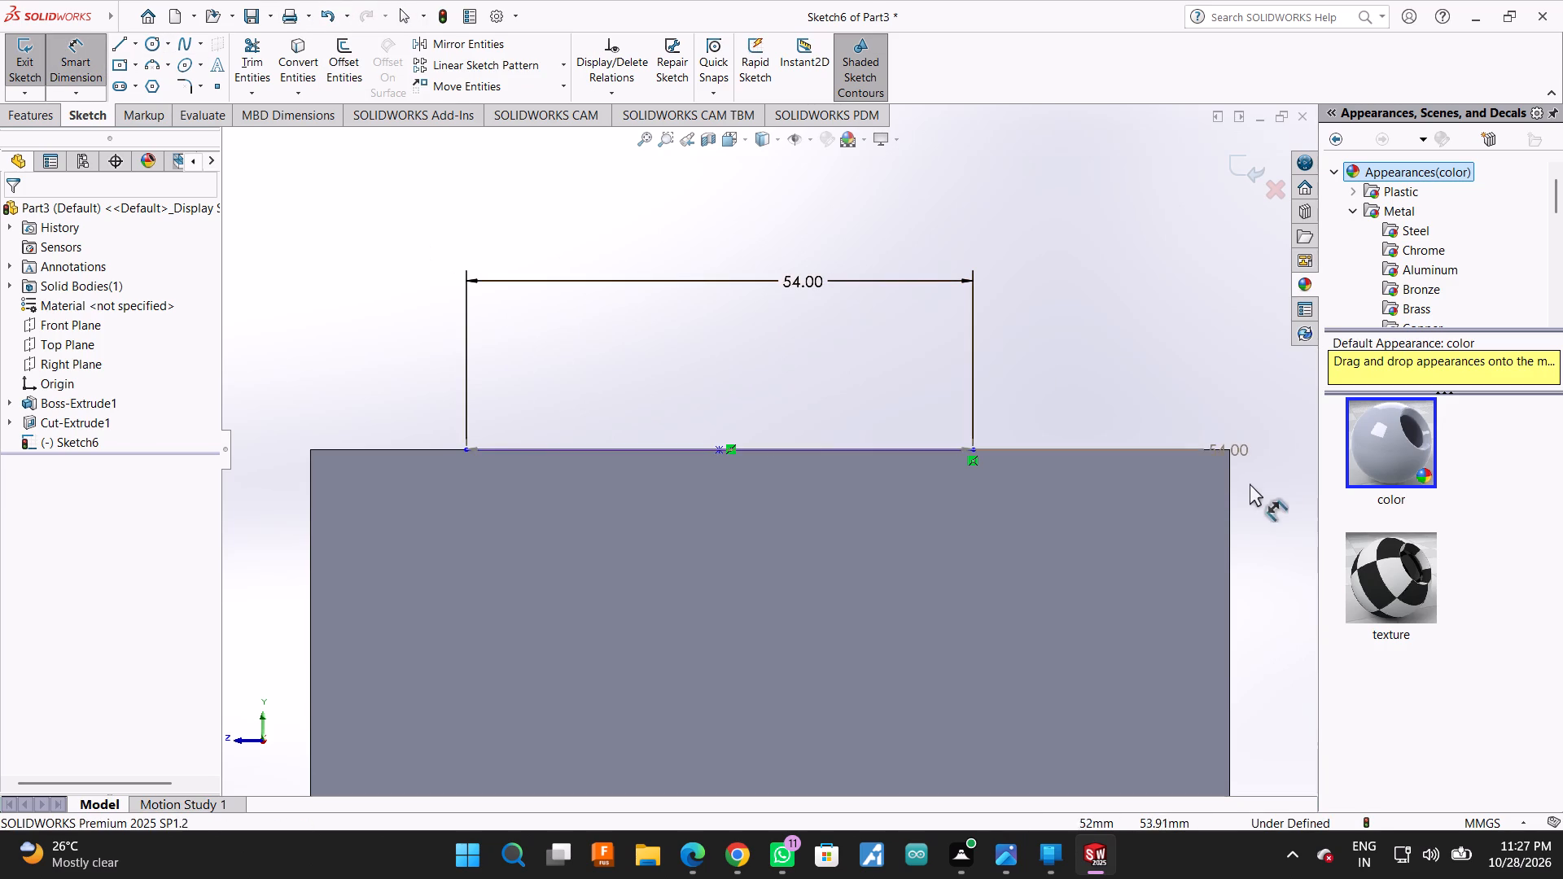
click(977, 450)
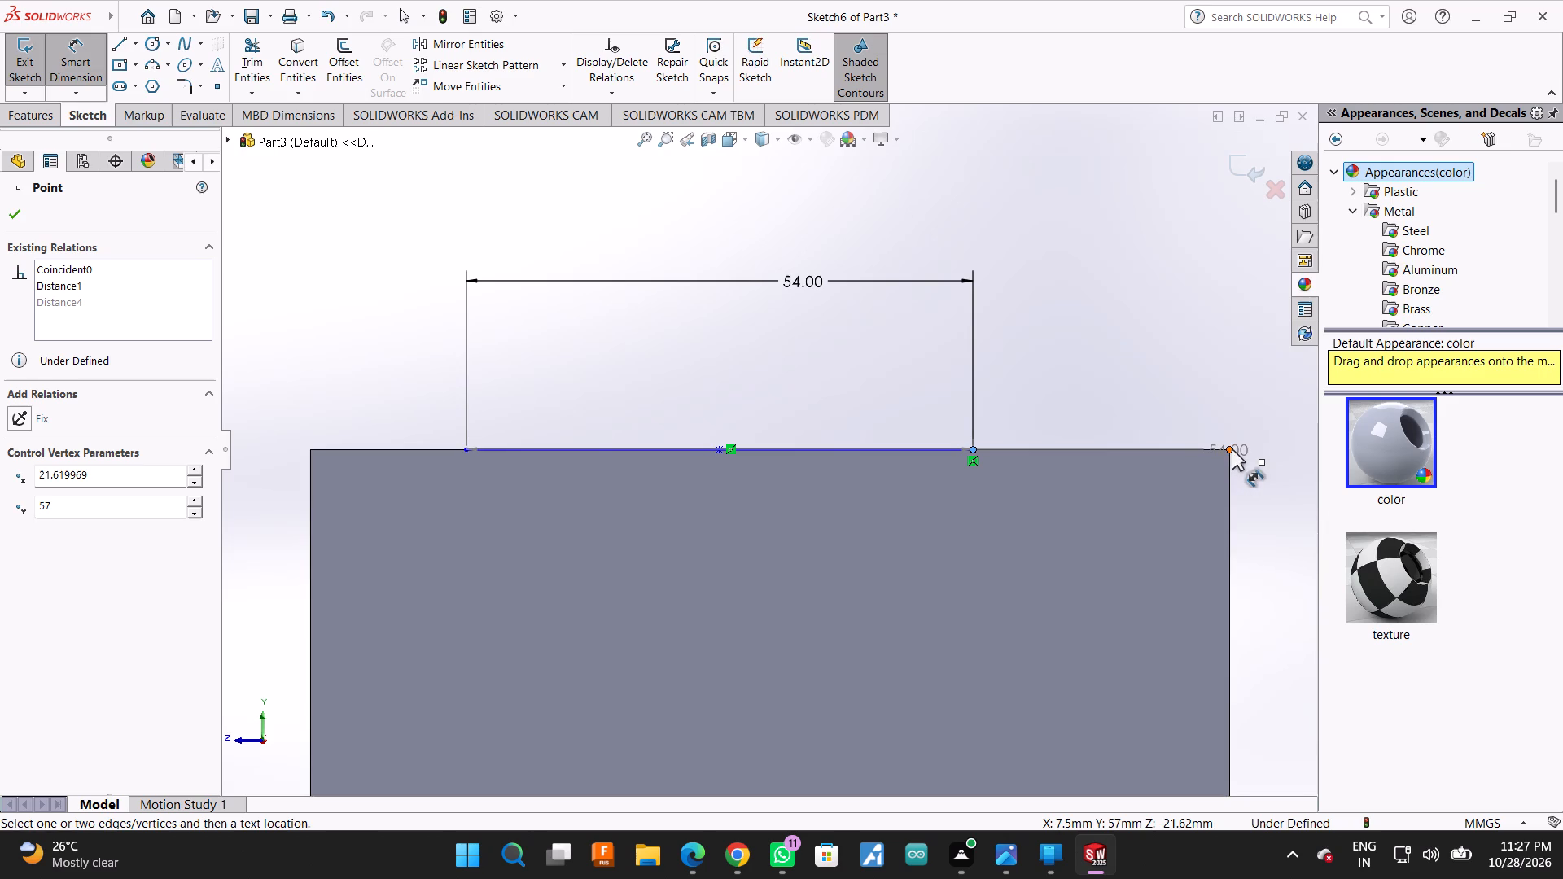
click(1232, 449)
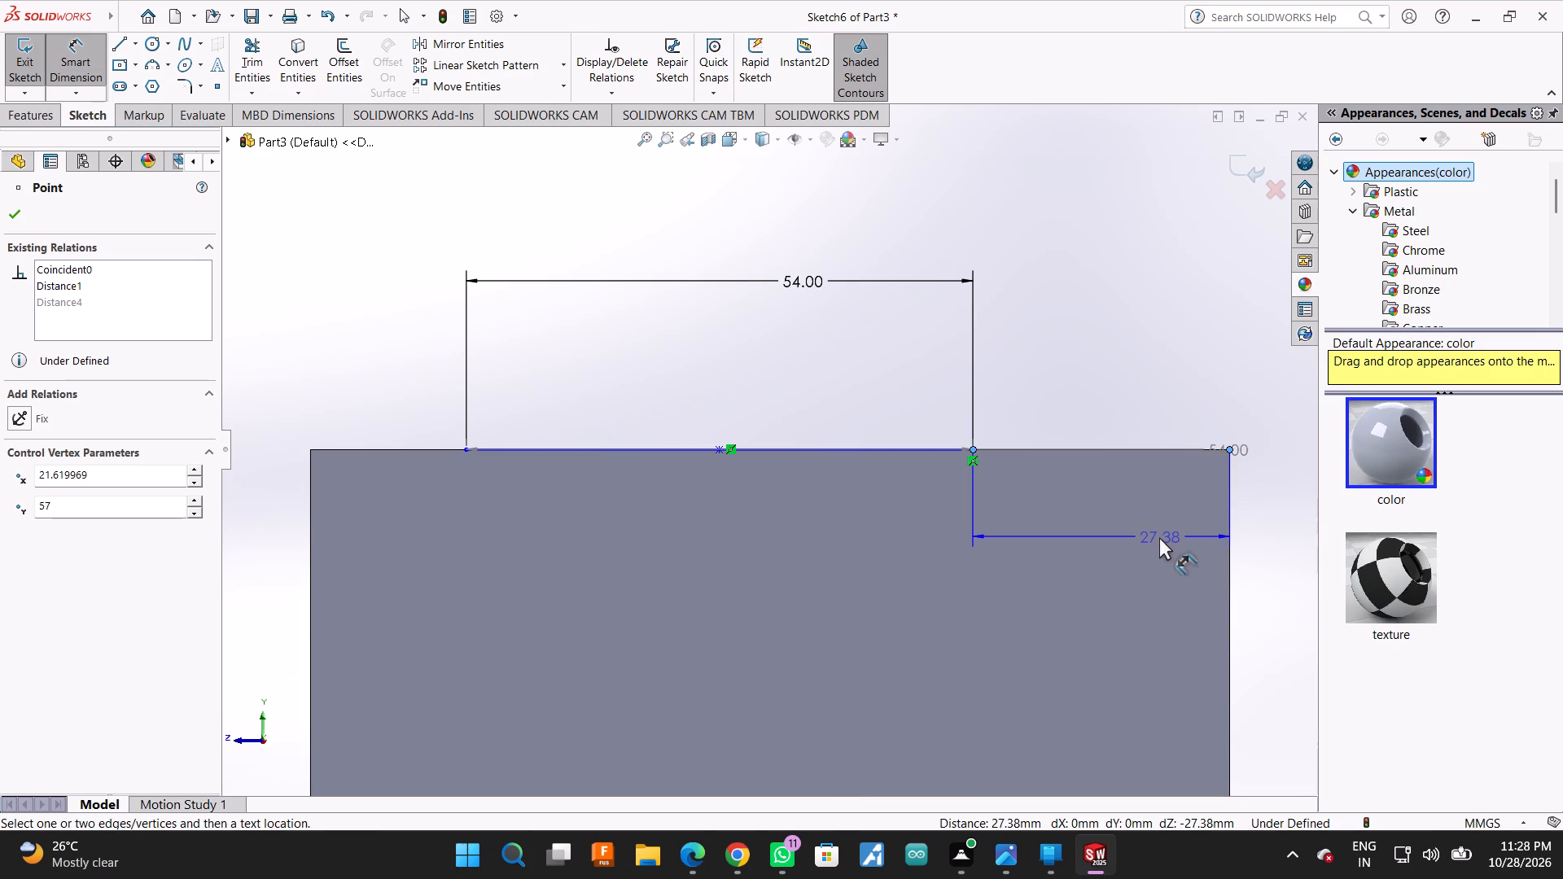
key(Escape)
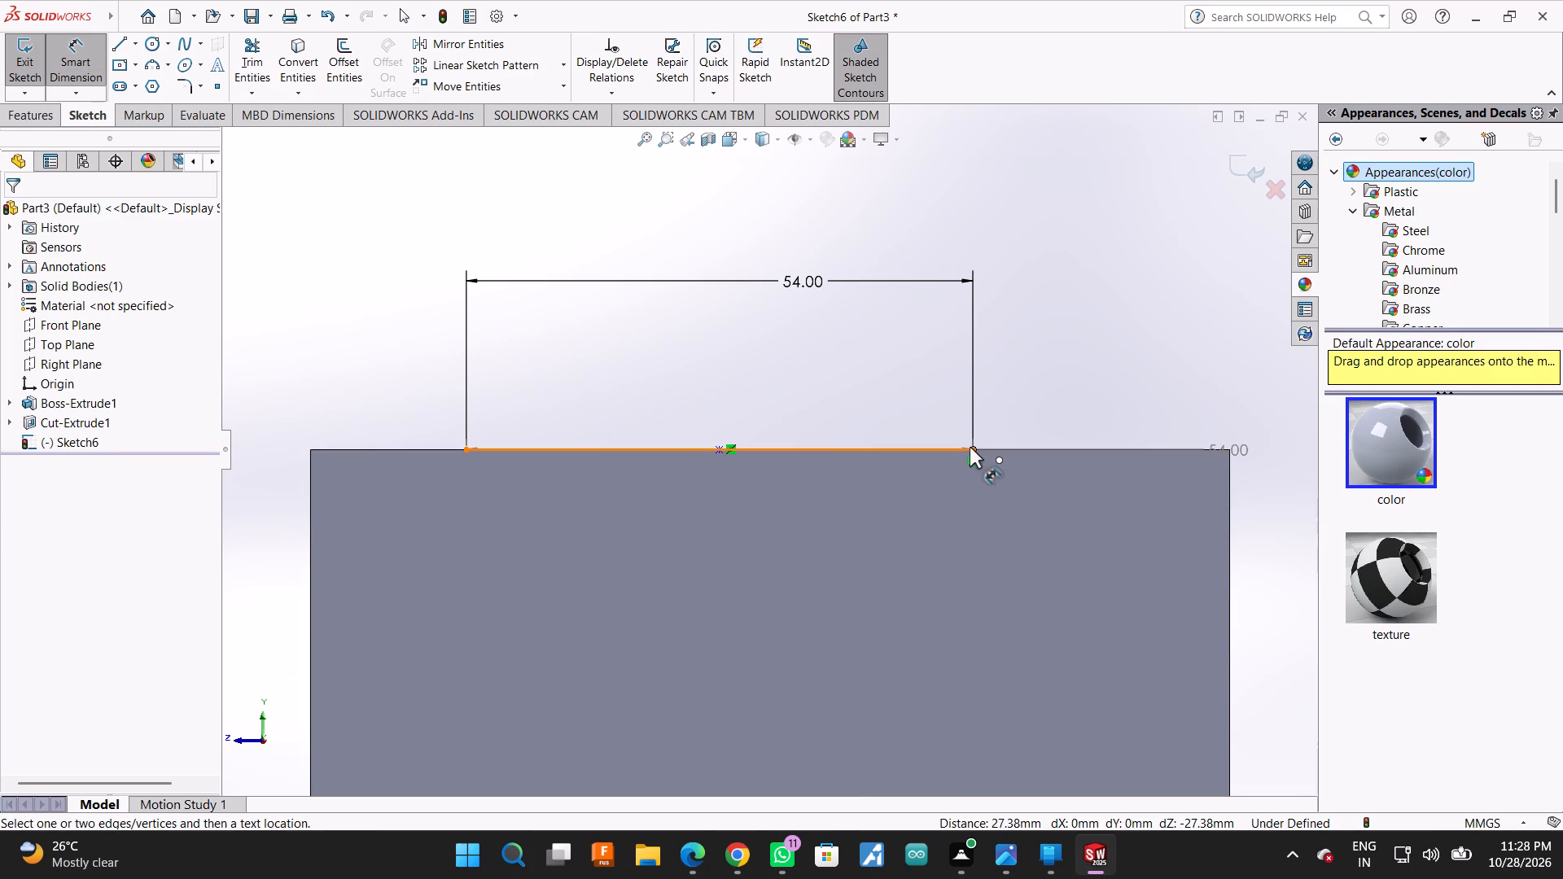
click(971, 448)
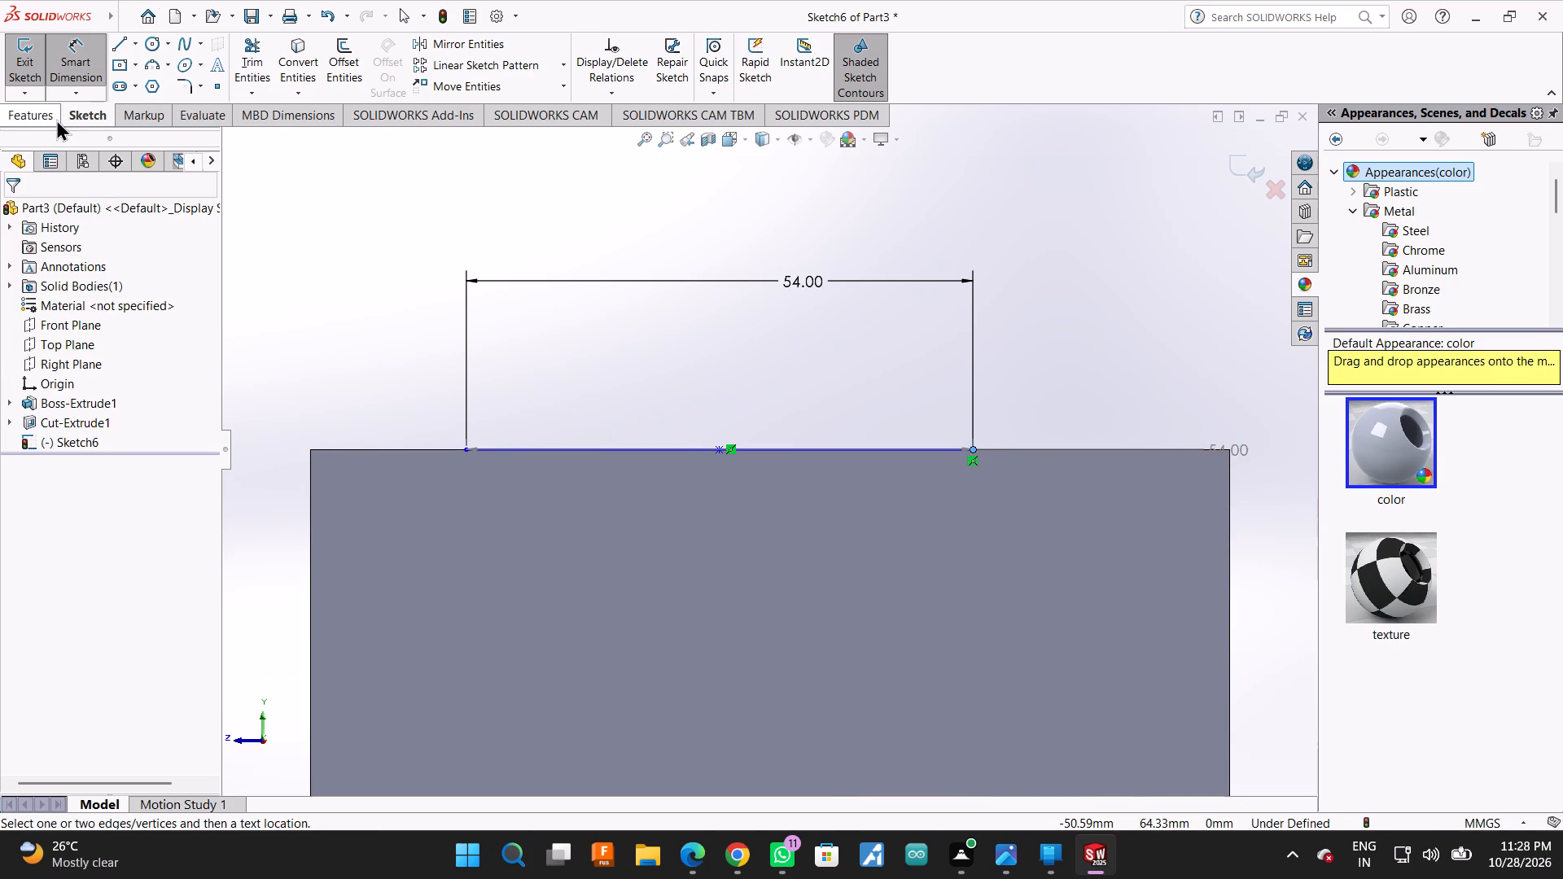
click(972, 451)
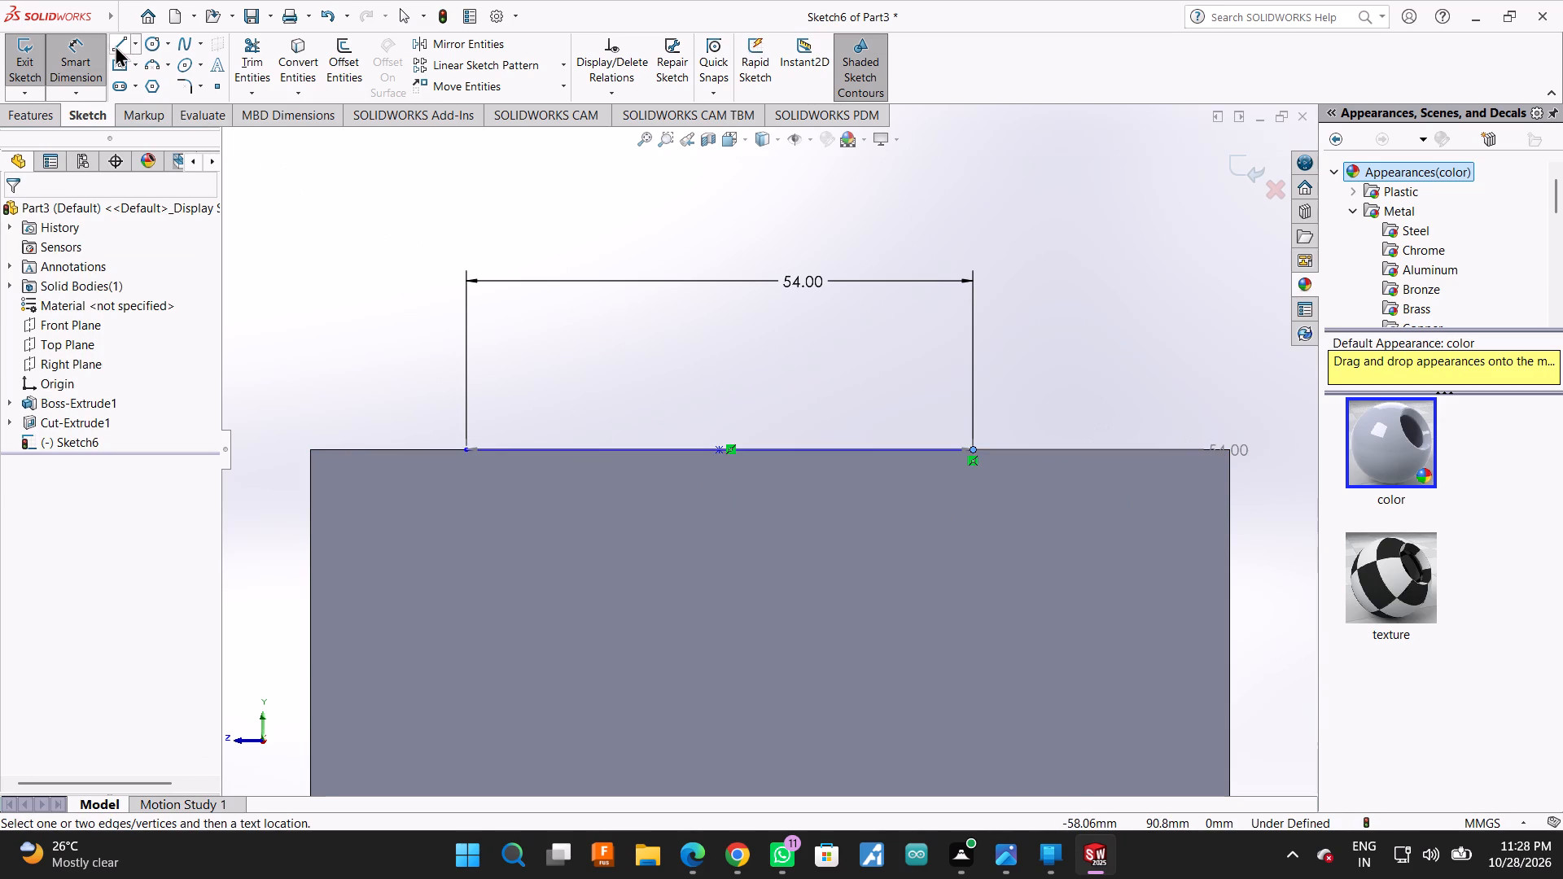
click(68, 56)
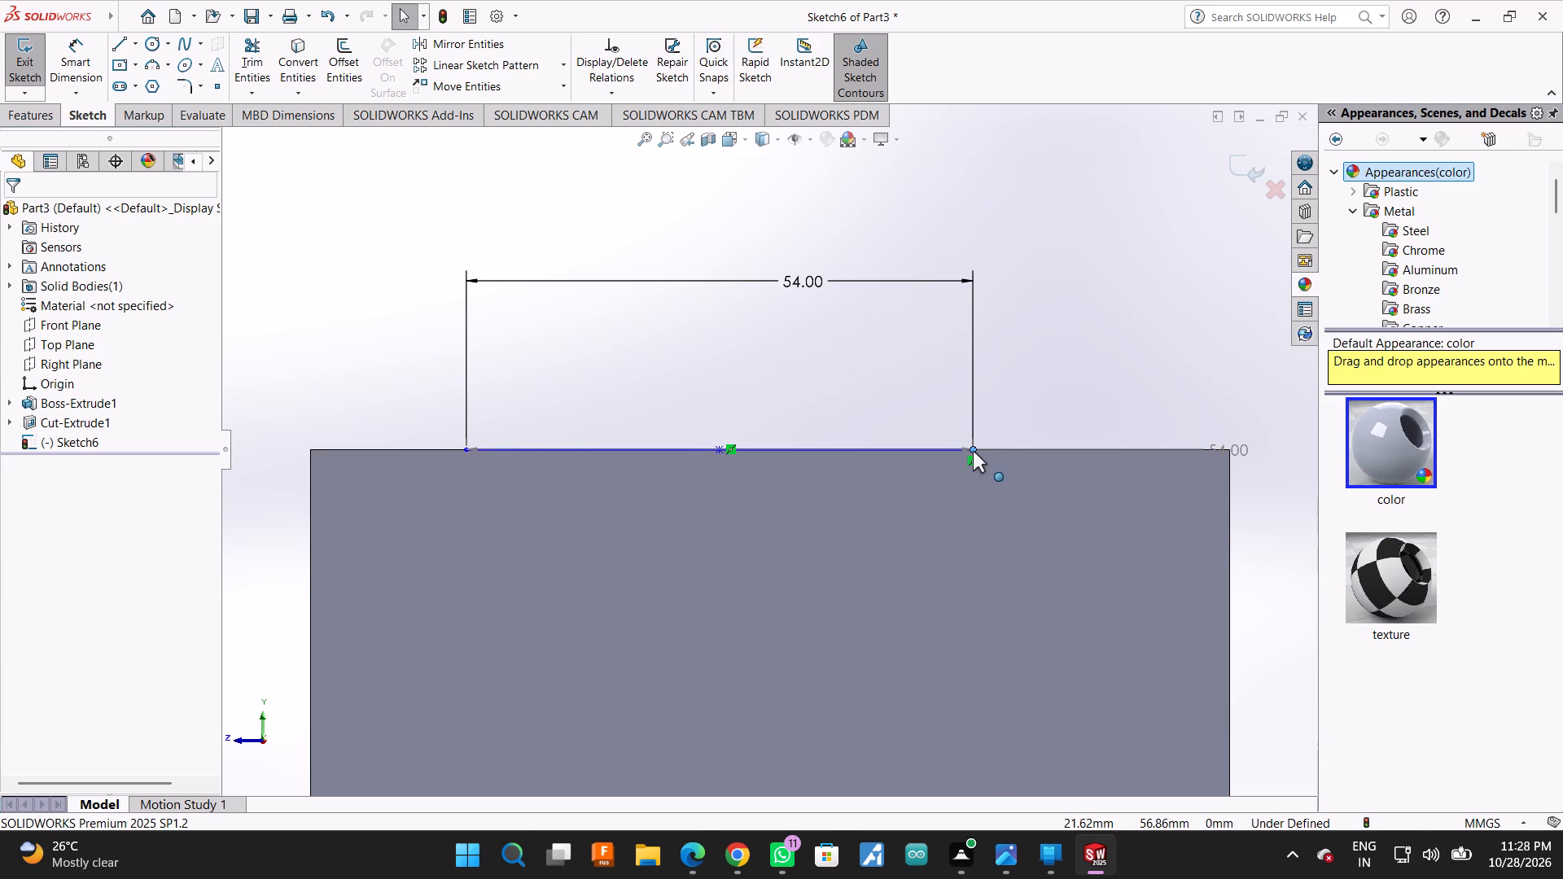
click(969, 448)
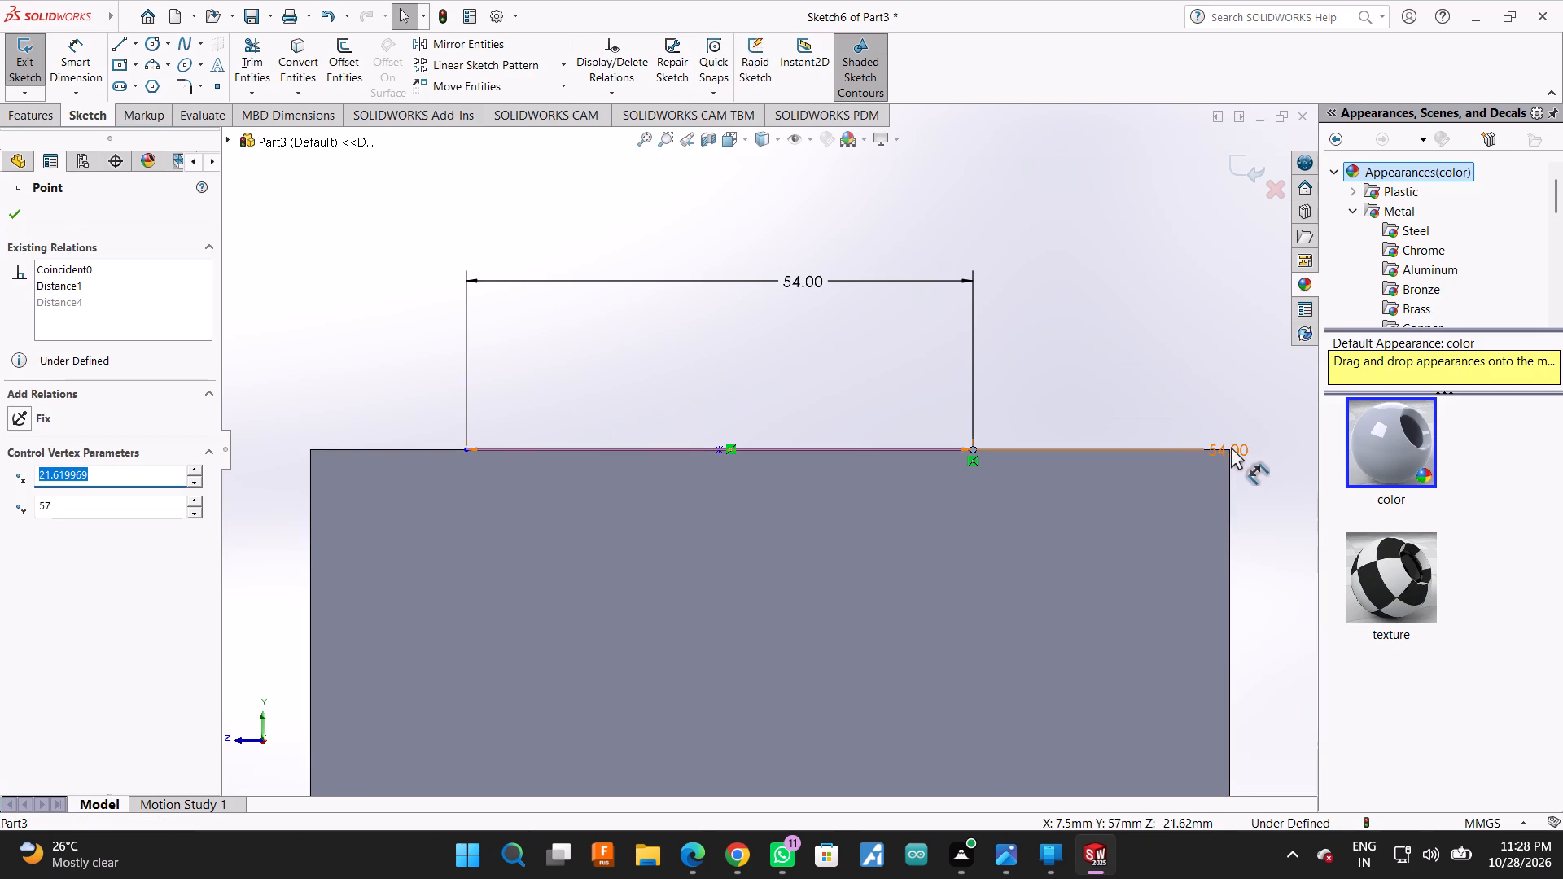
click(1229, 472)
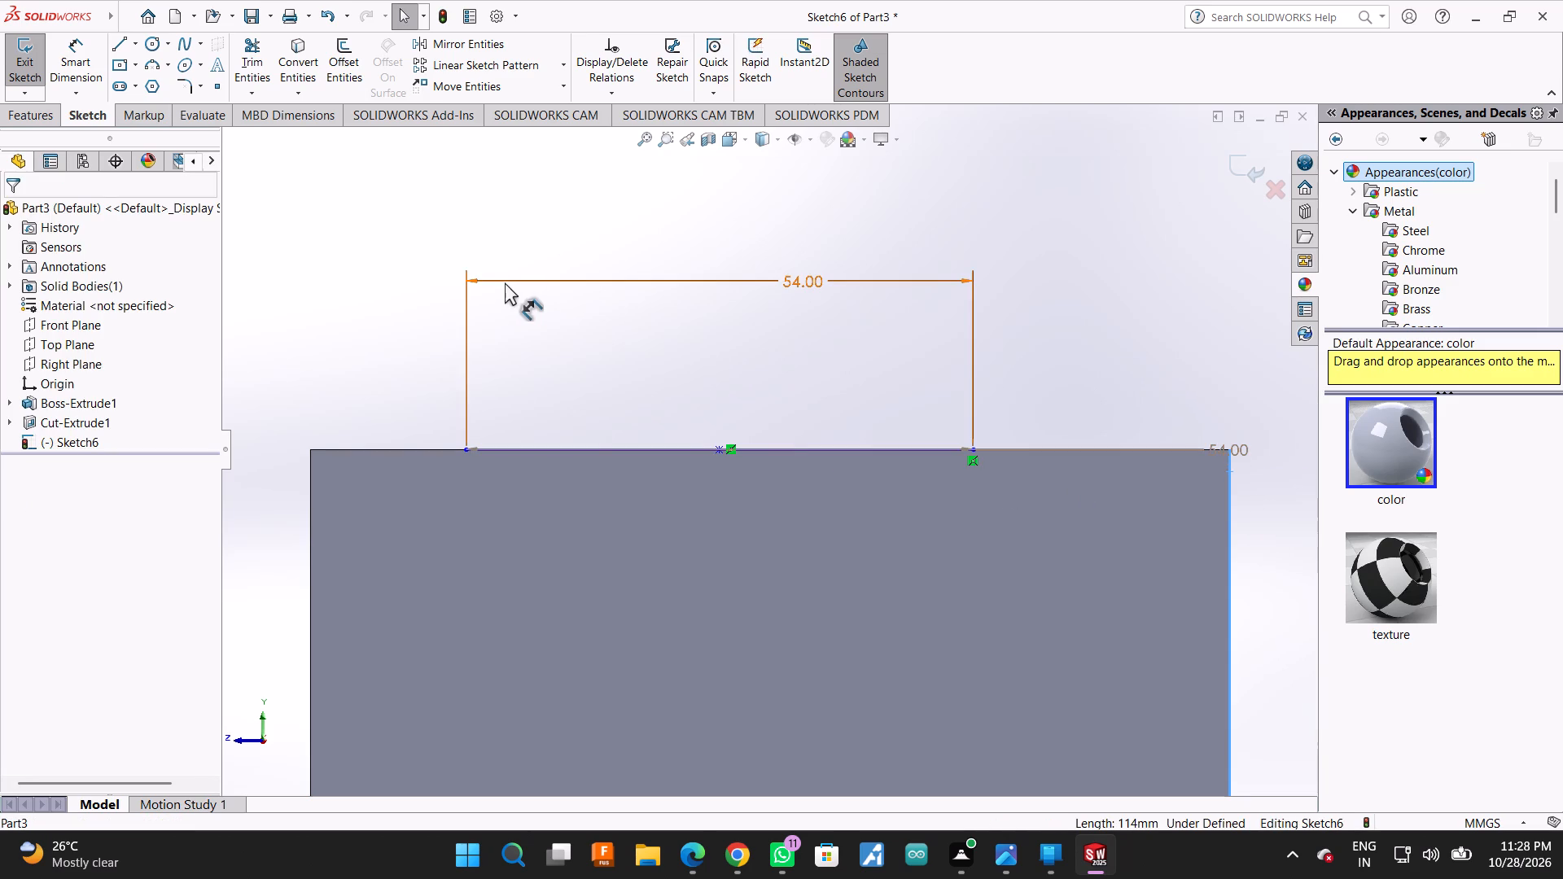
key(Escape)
Dimension from the top line's right end to the face's top-right corner and set it to (98-54)/2, i.e. 22 mm.
click(61, 39)
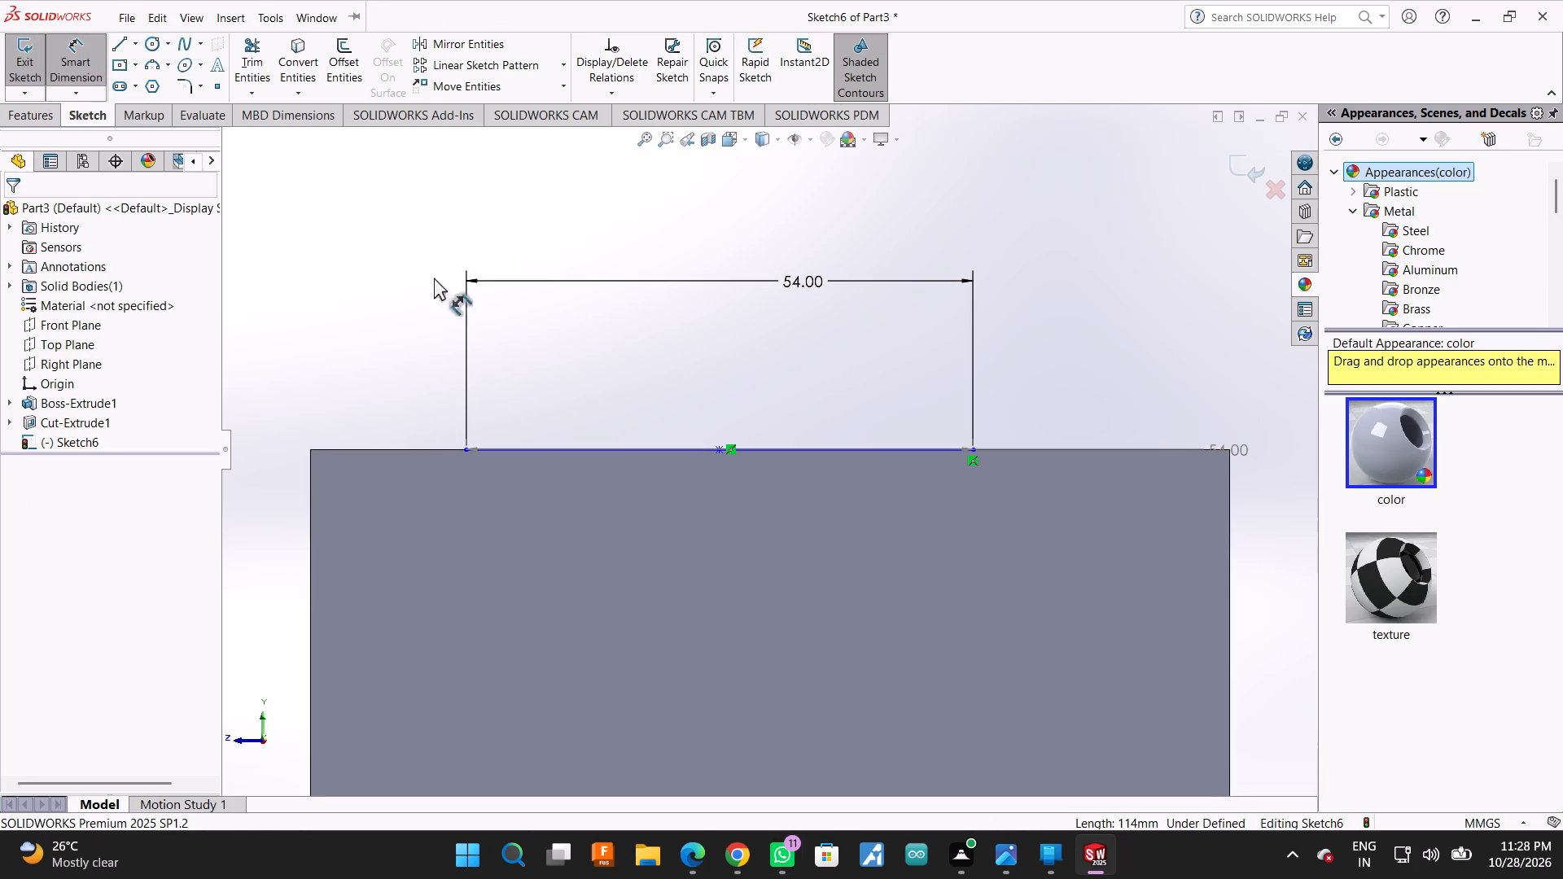
click(970, 448)
click(1228, 449)
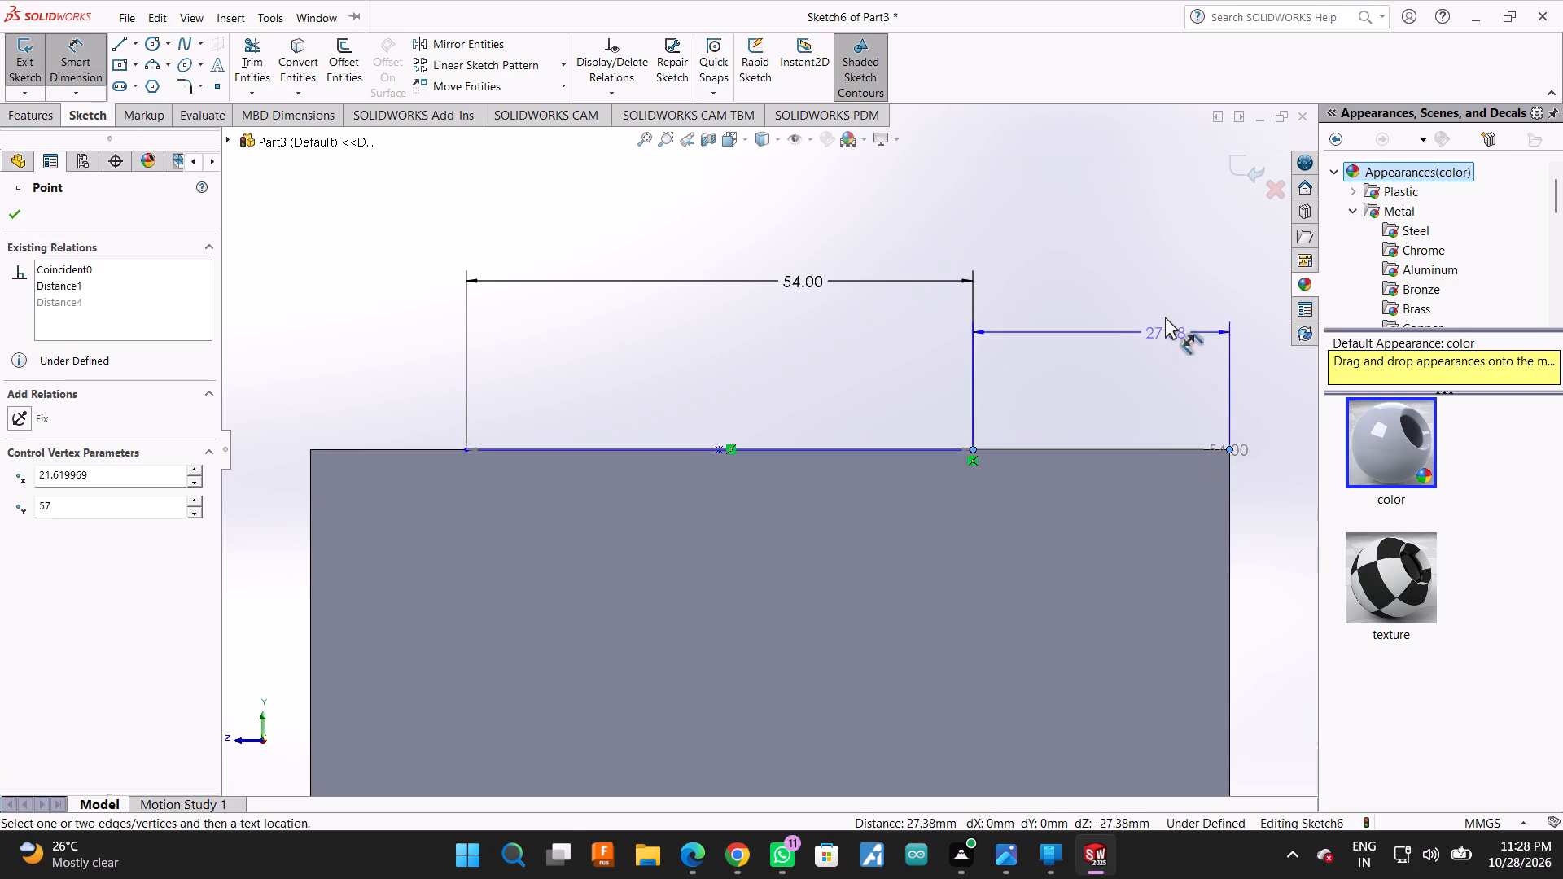
click(1145, 286)
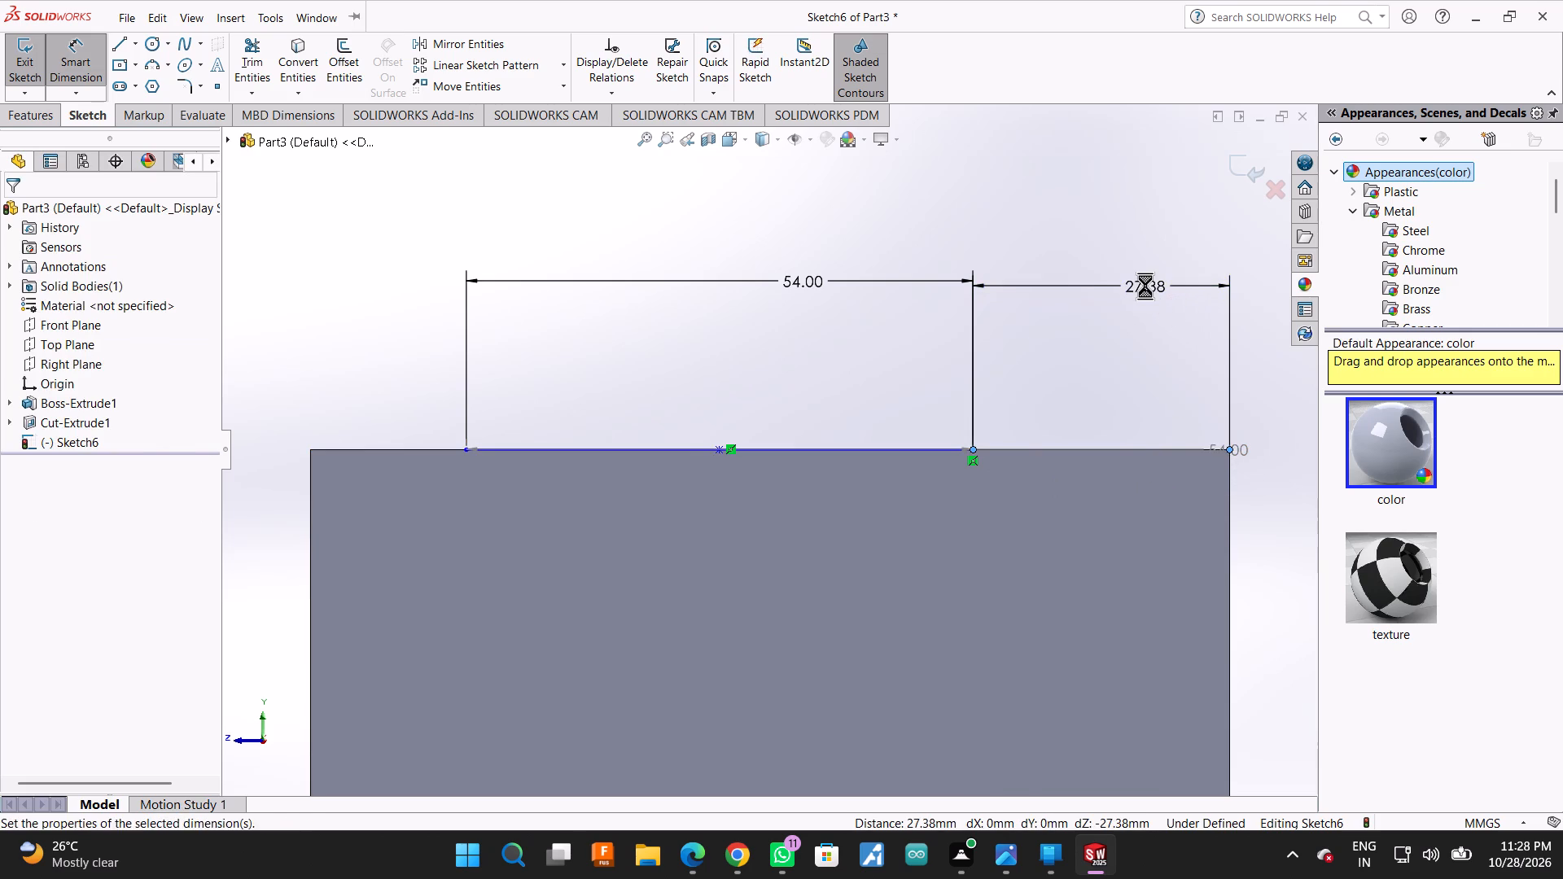
text(98)
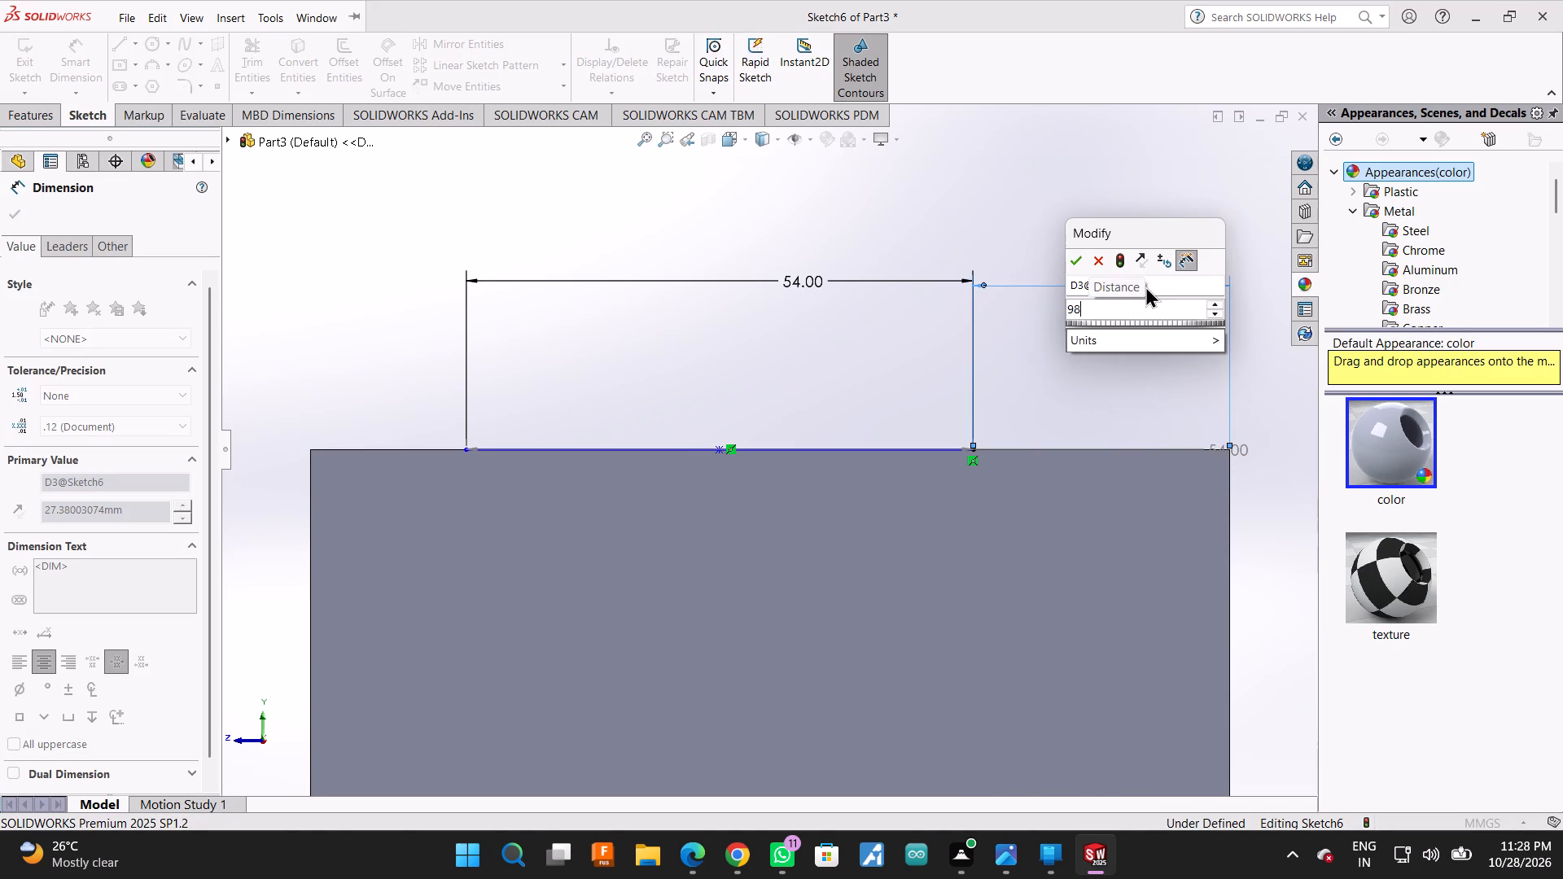
key(BackSpace)
key(BackSpace)
key(BackSpace)
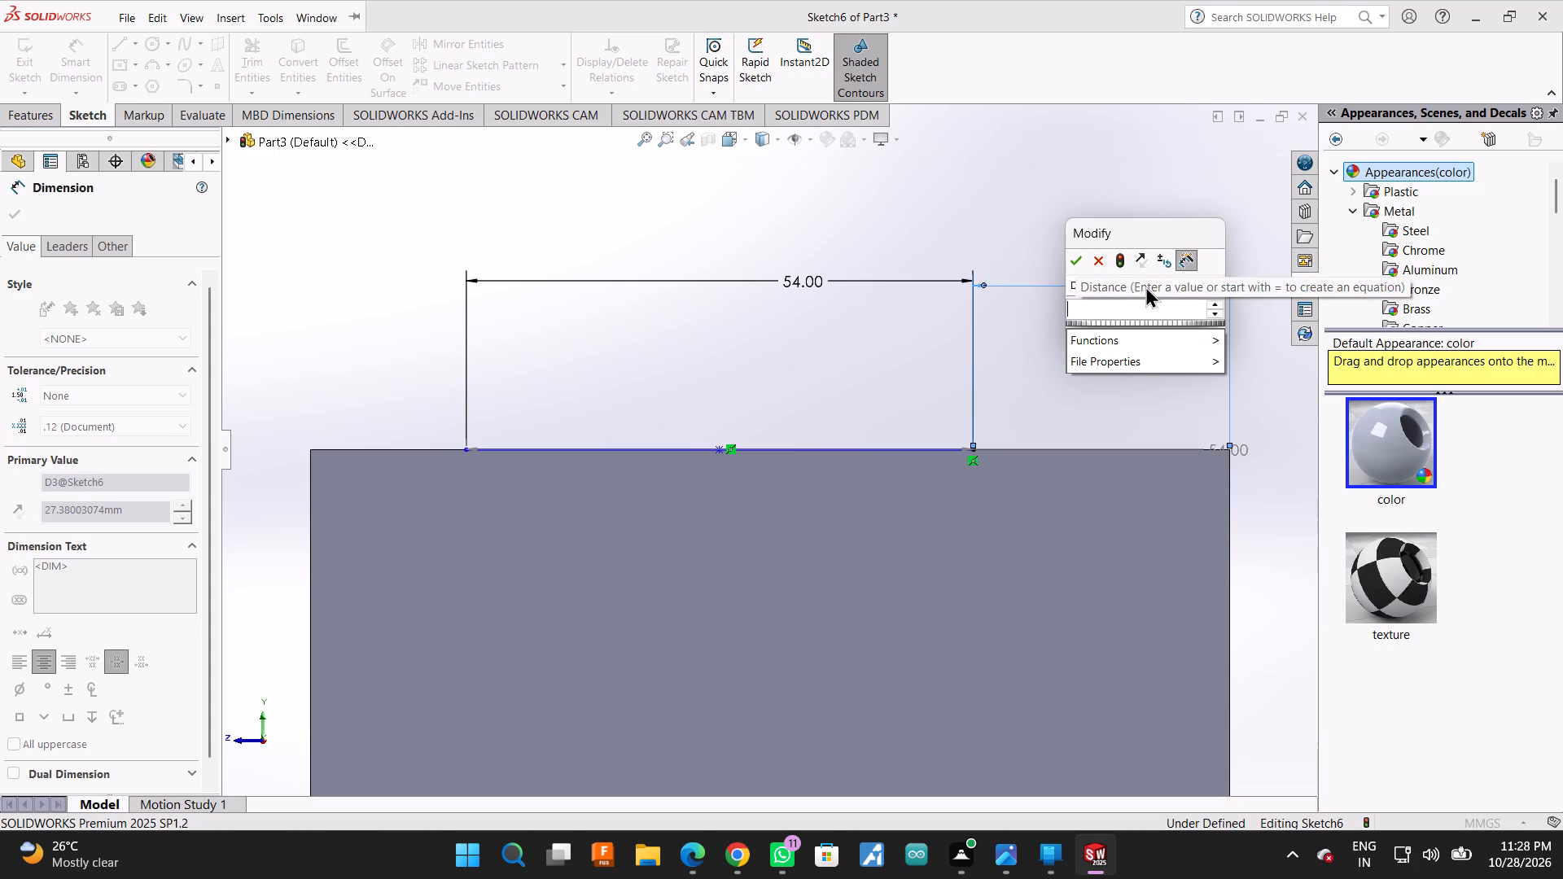
key(shift+parenleft)
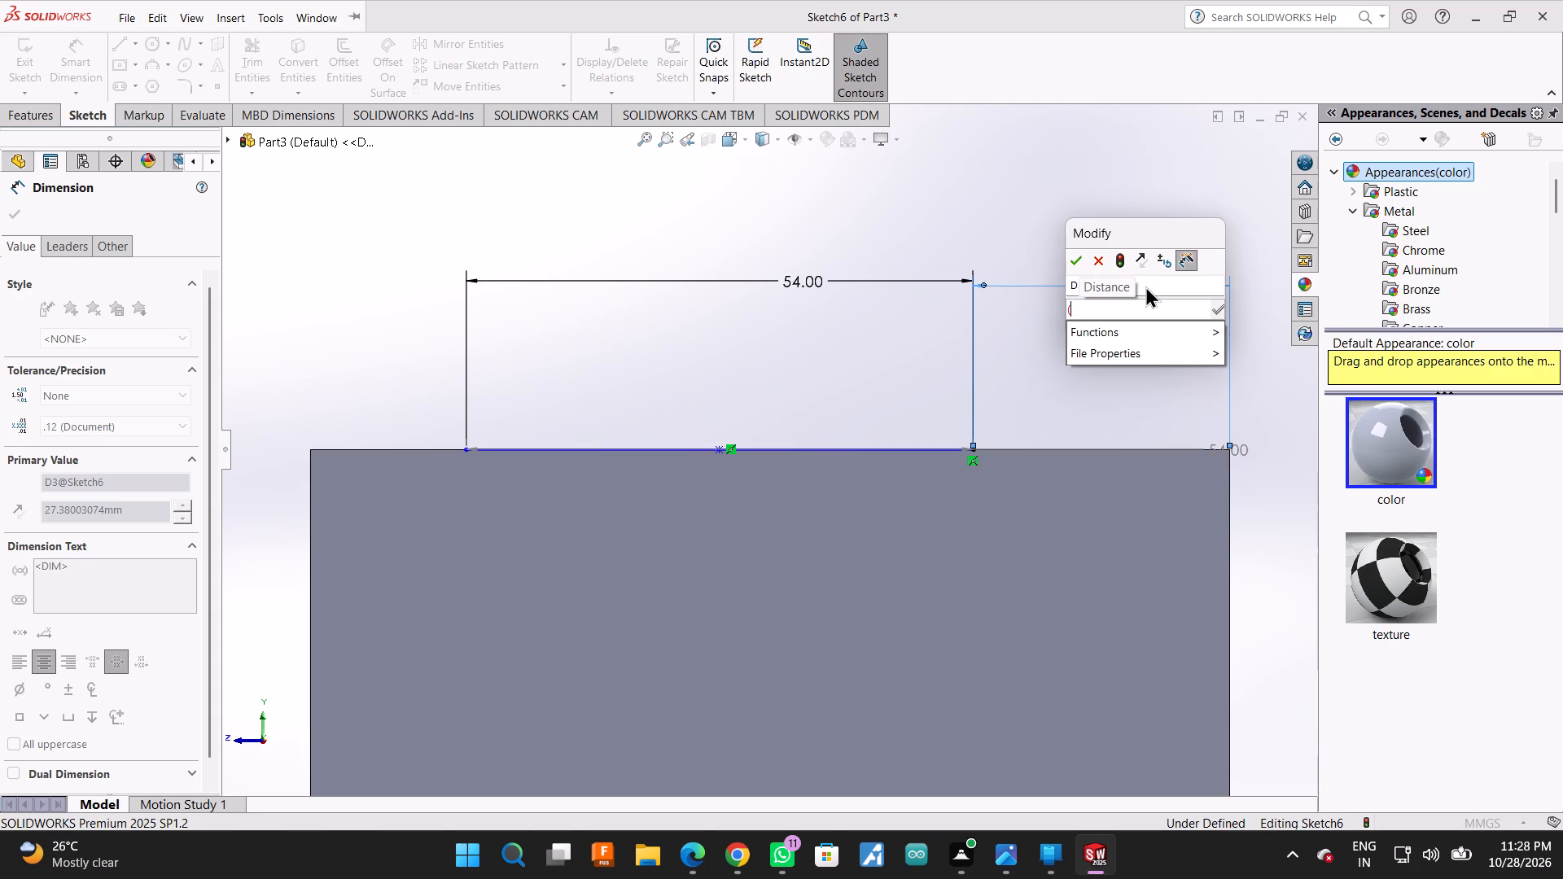
text(97)
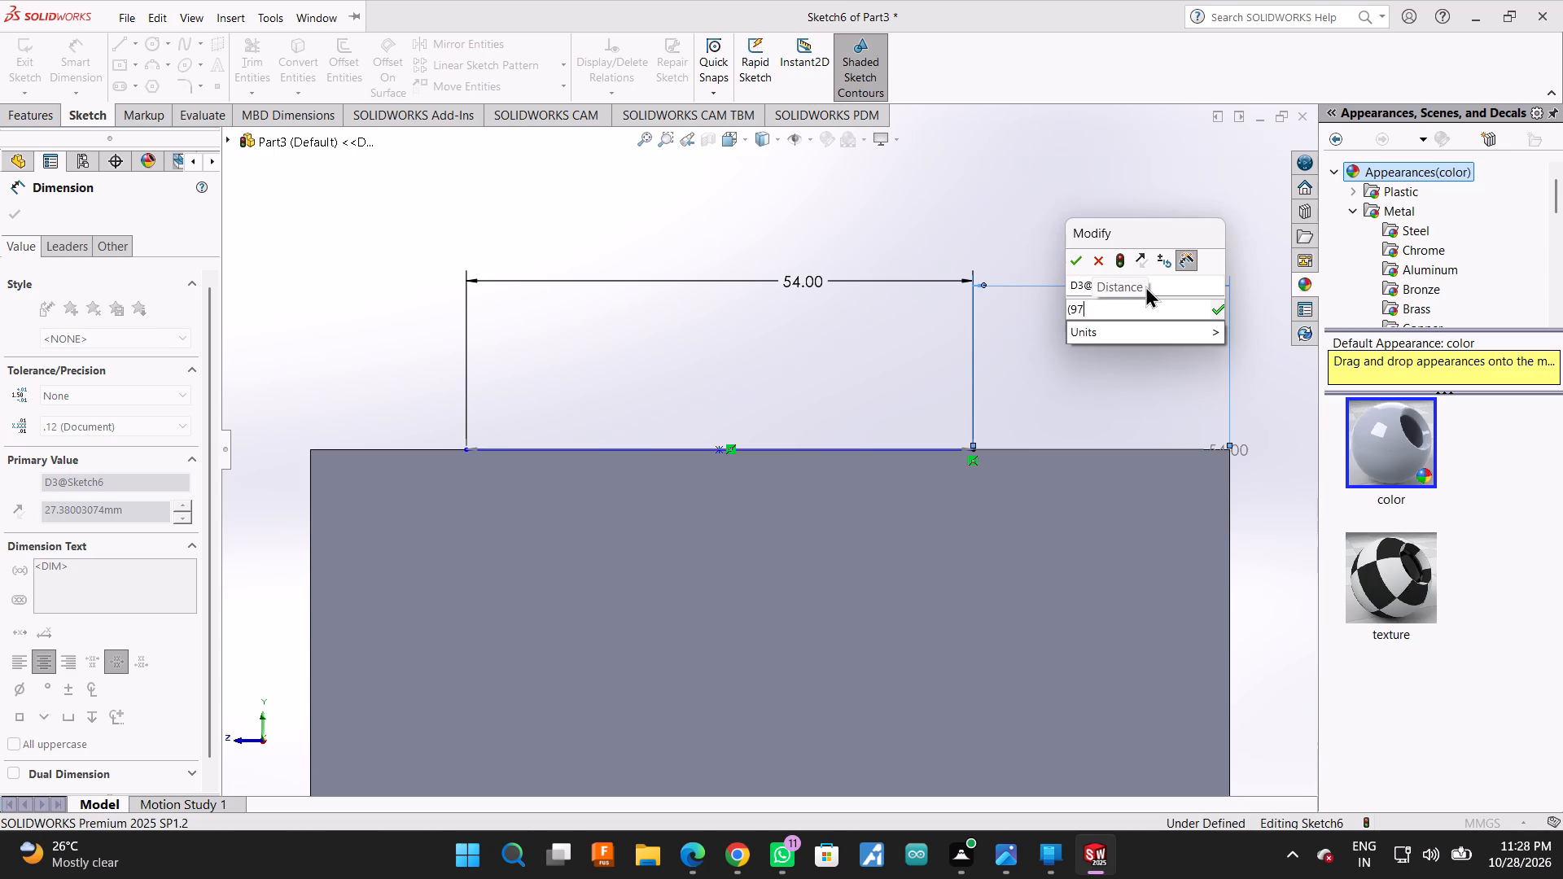
key(BackSpace)
key(8)
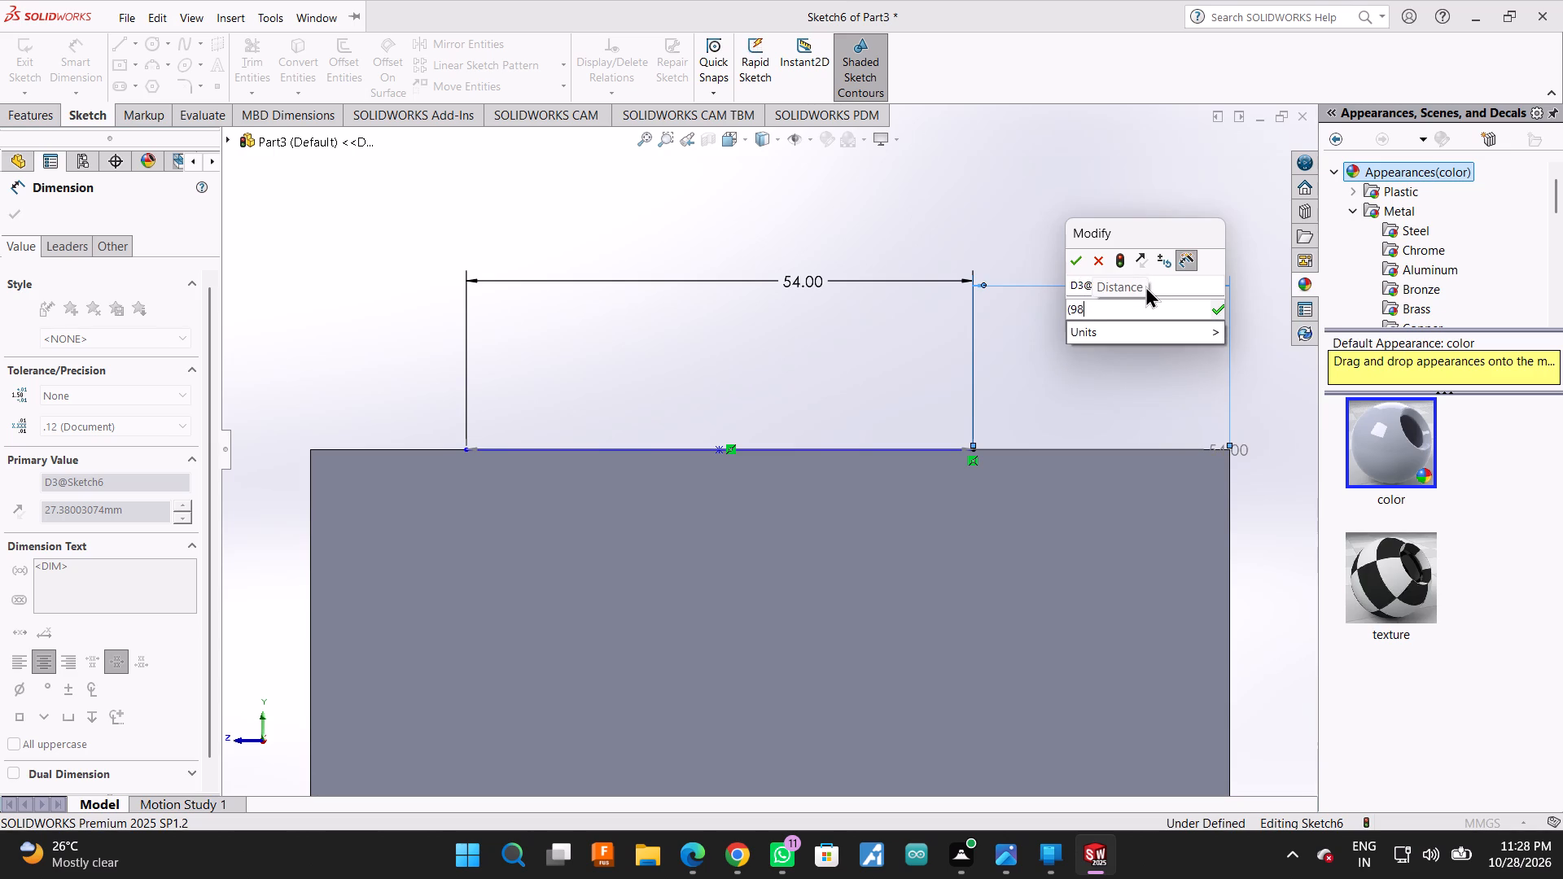
key(minus)
text(54)
key(shift+parenright)
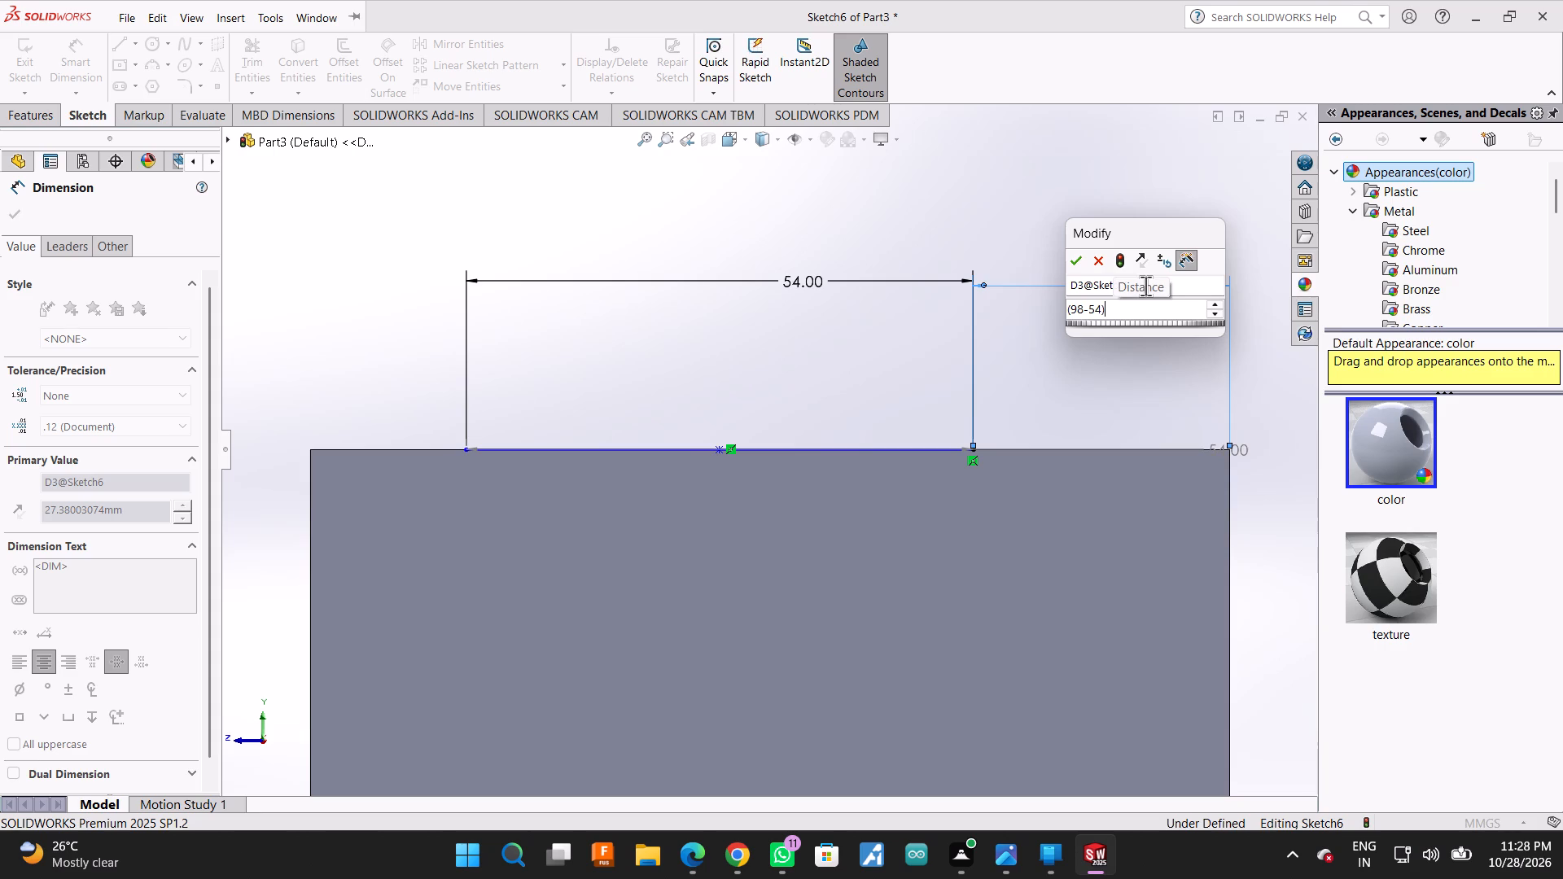
text(/2)
key(Return)
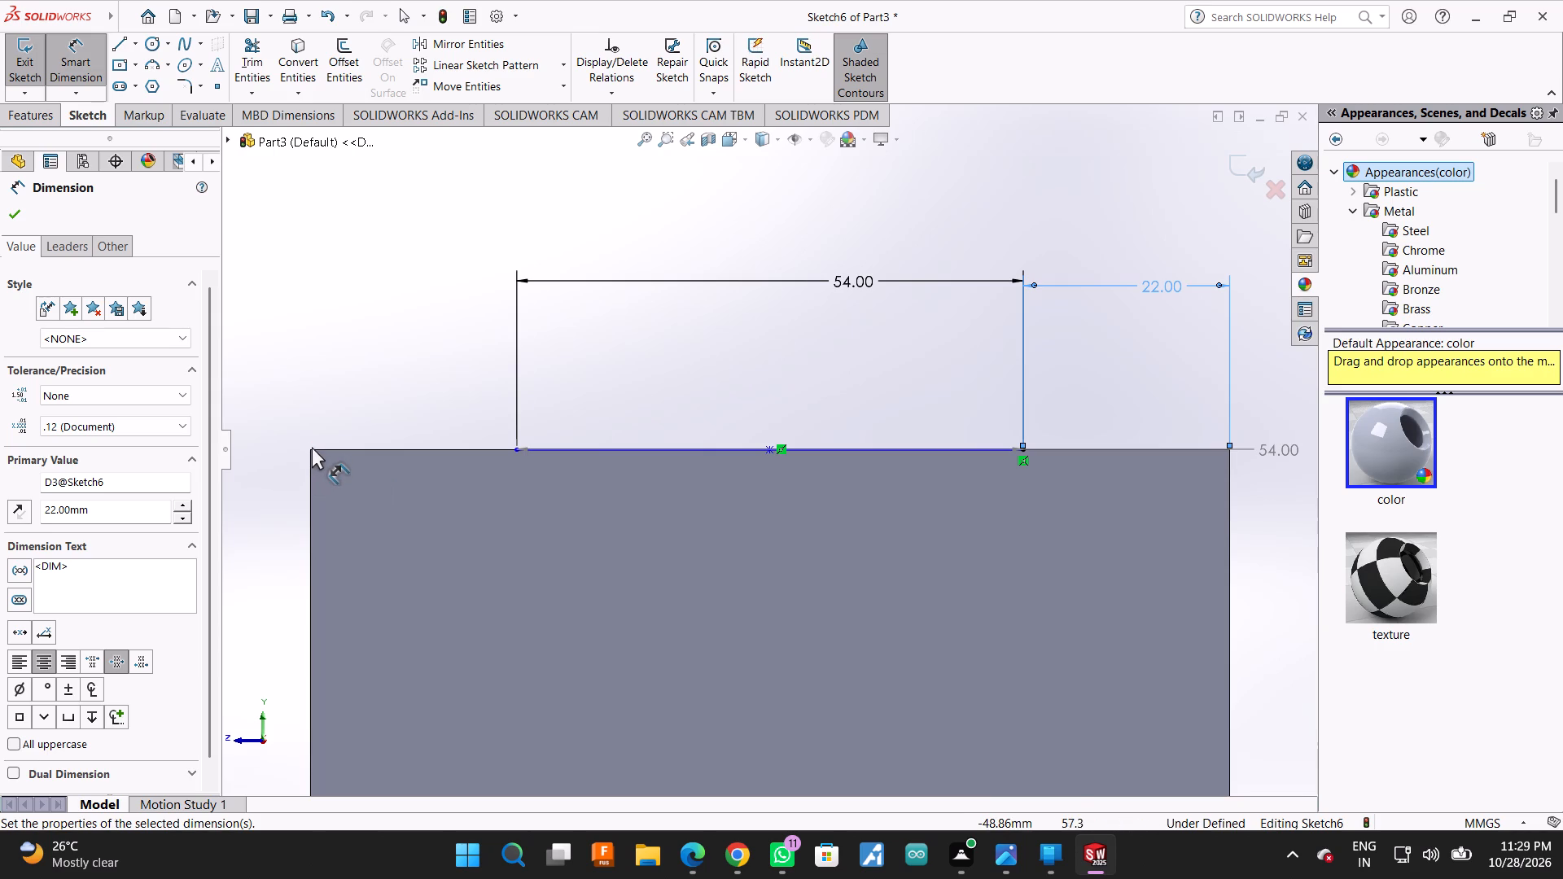
Dimension the distance from the top line's left end to the face's left edge.
click(514, 447)
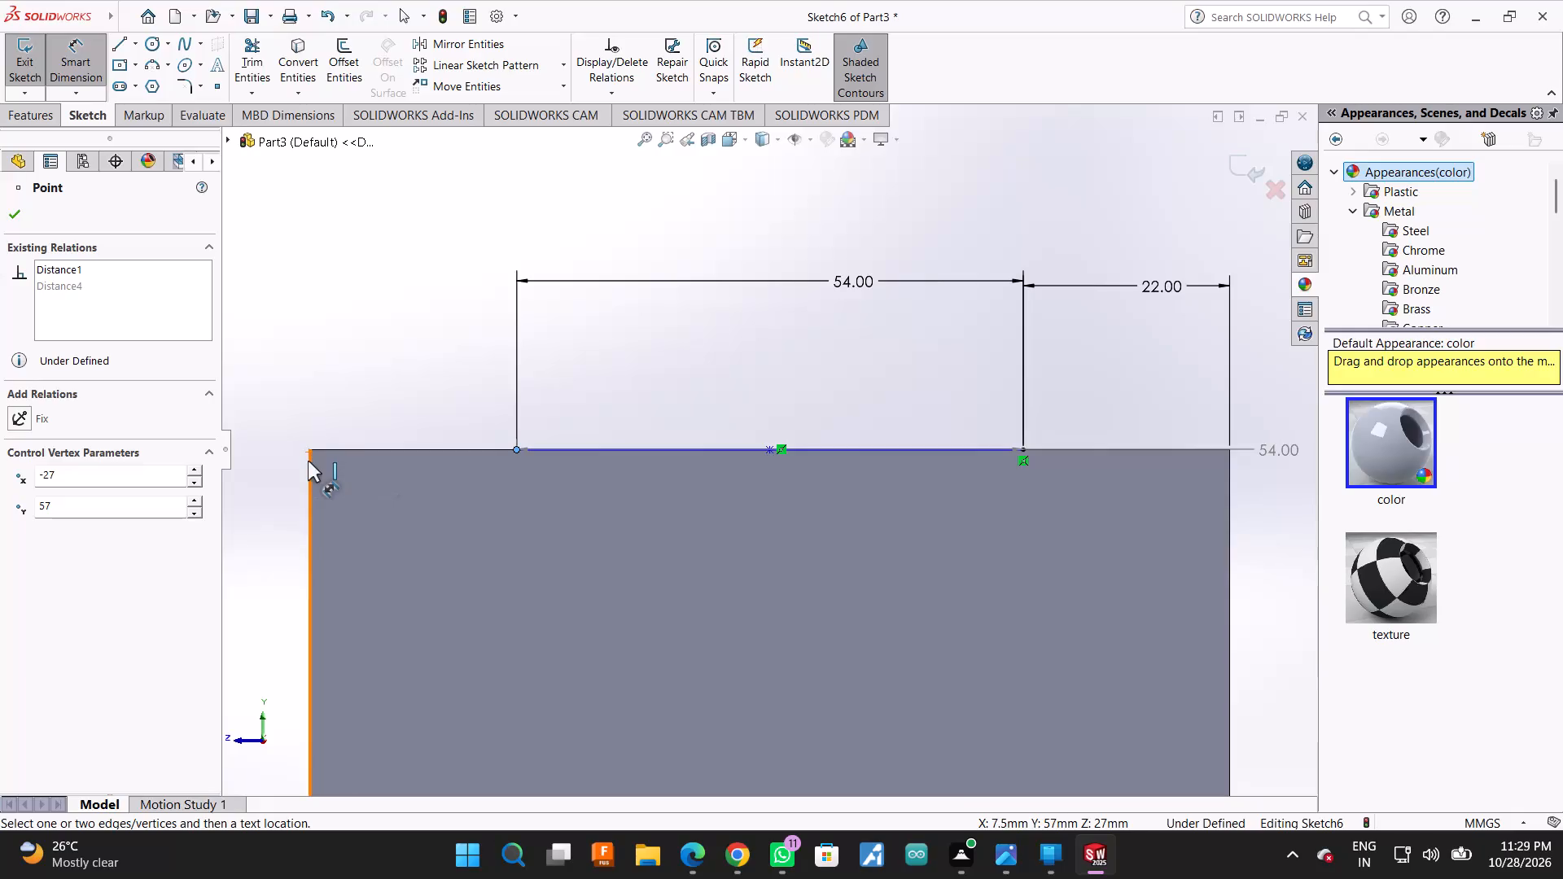
click(308, 461)
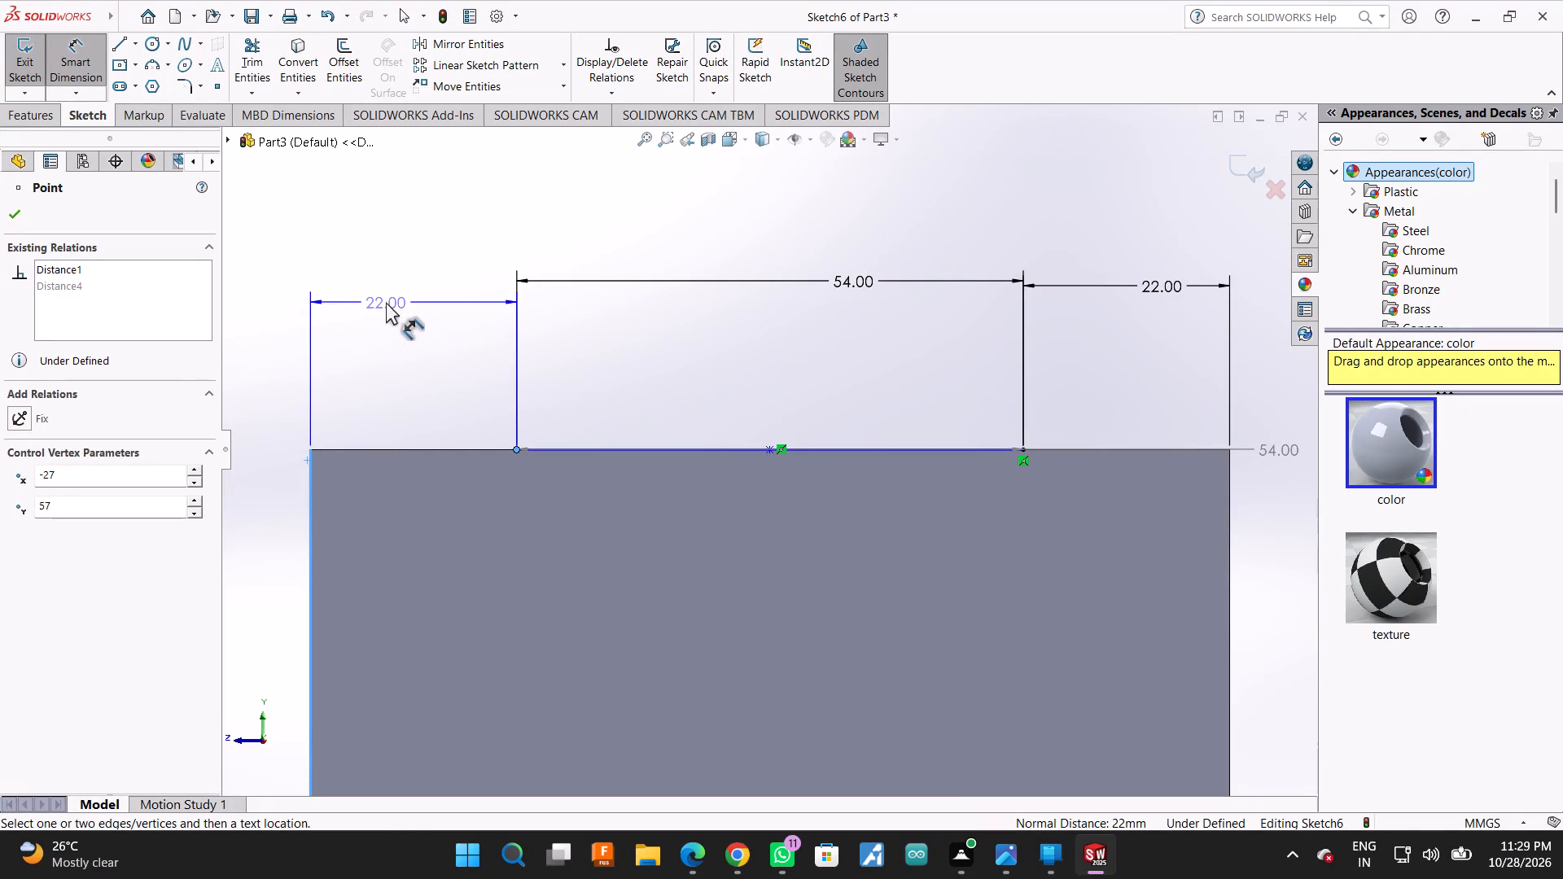
click(391, 279)
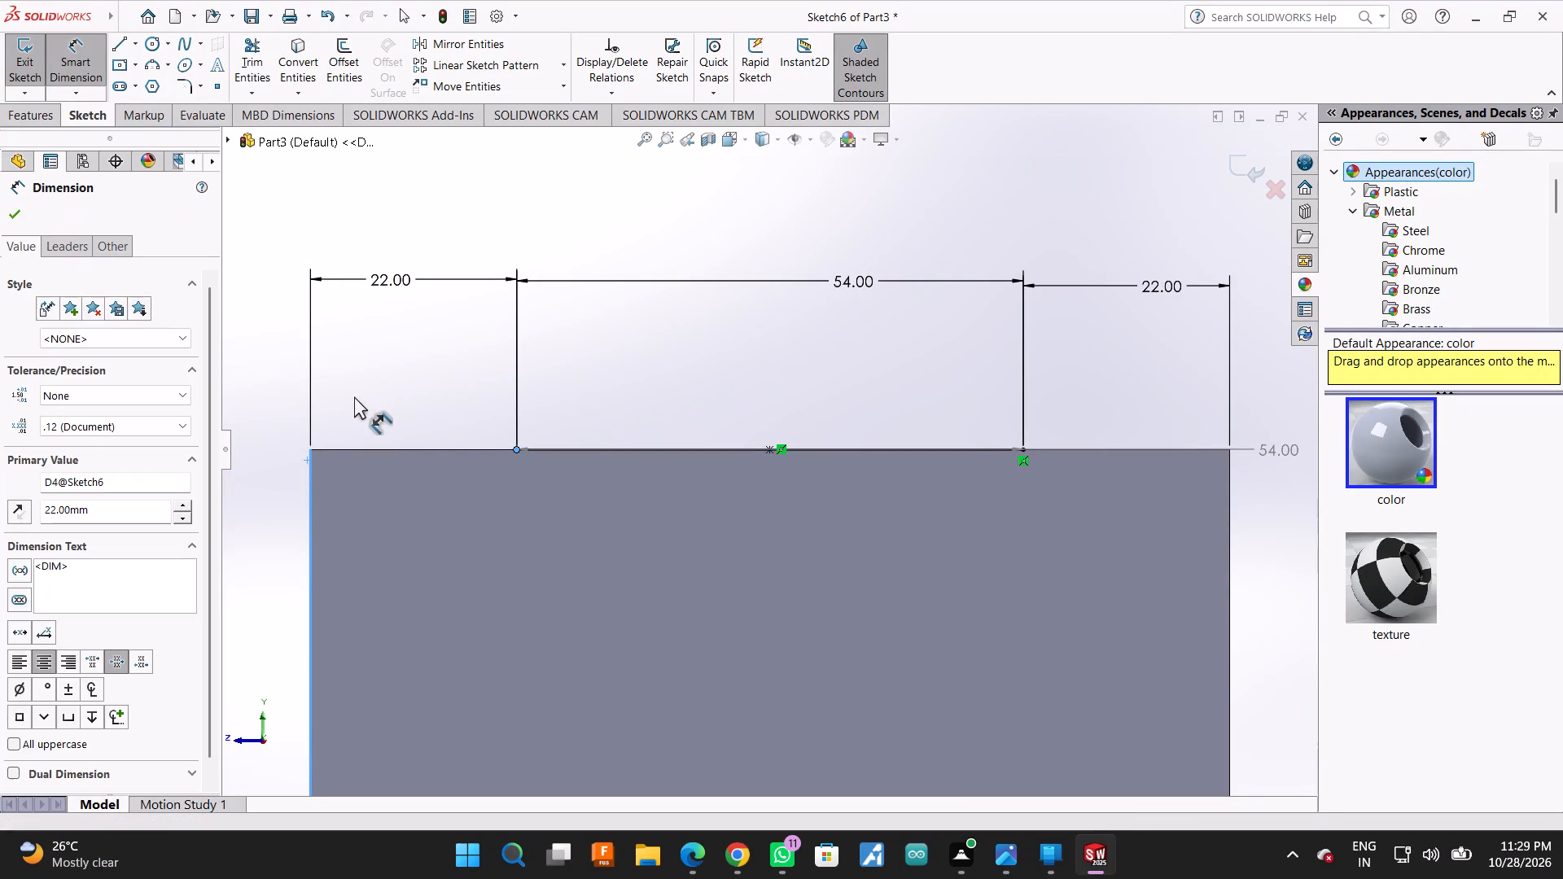
click(321, 247)
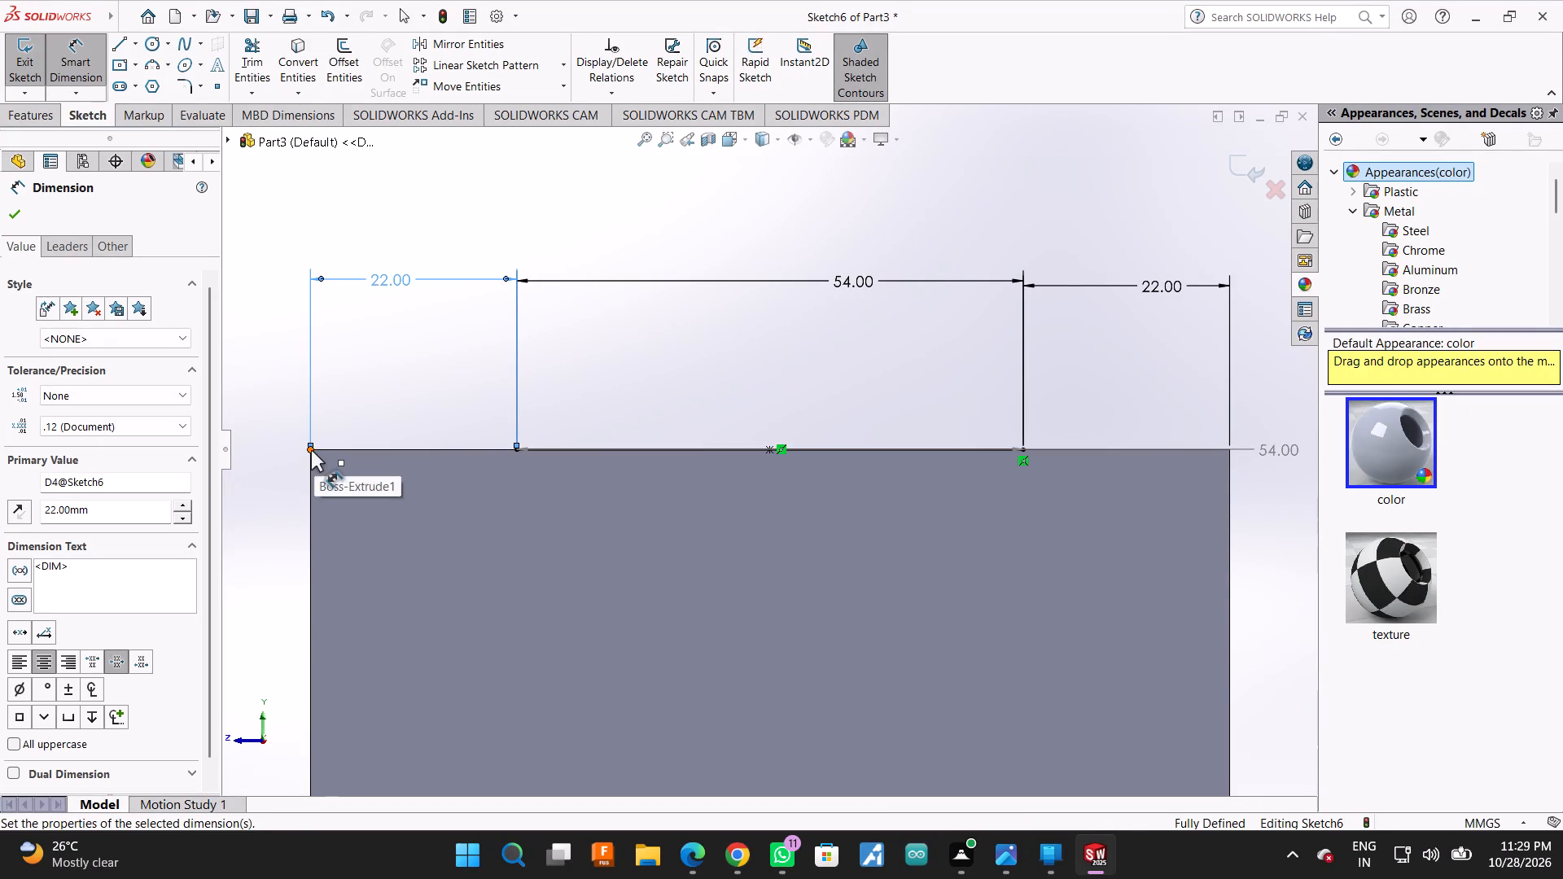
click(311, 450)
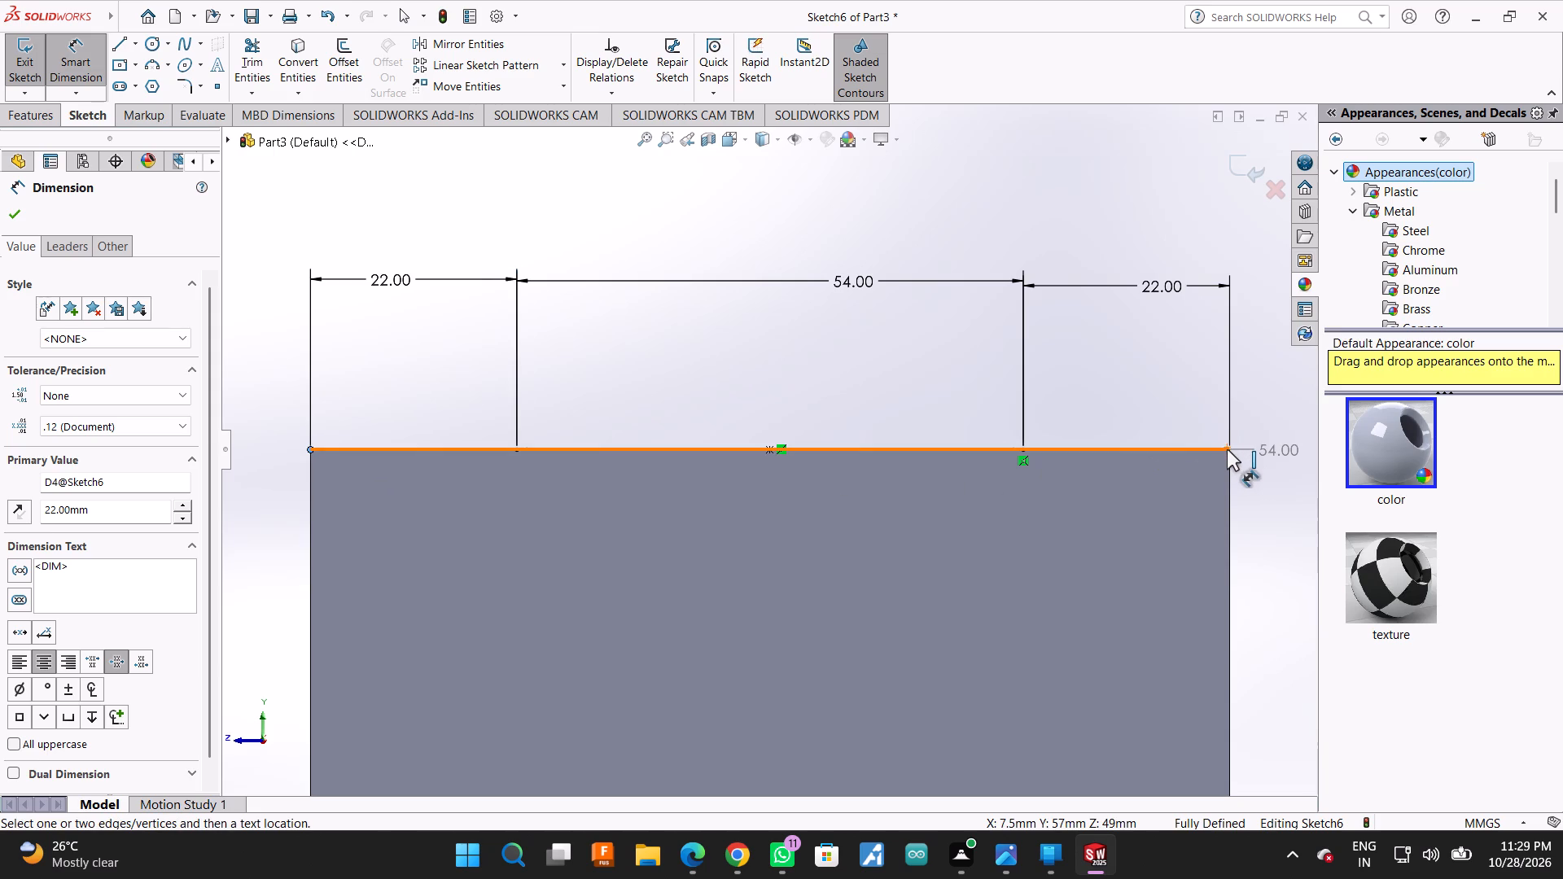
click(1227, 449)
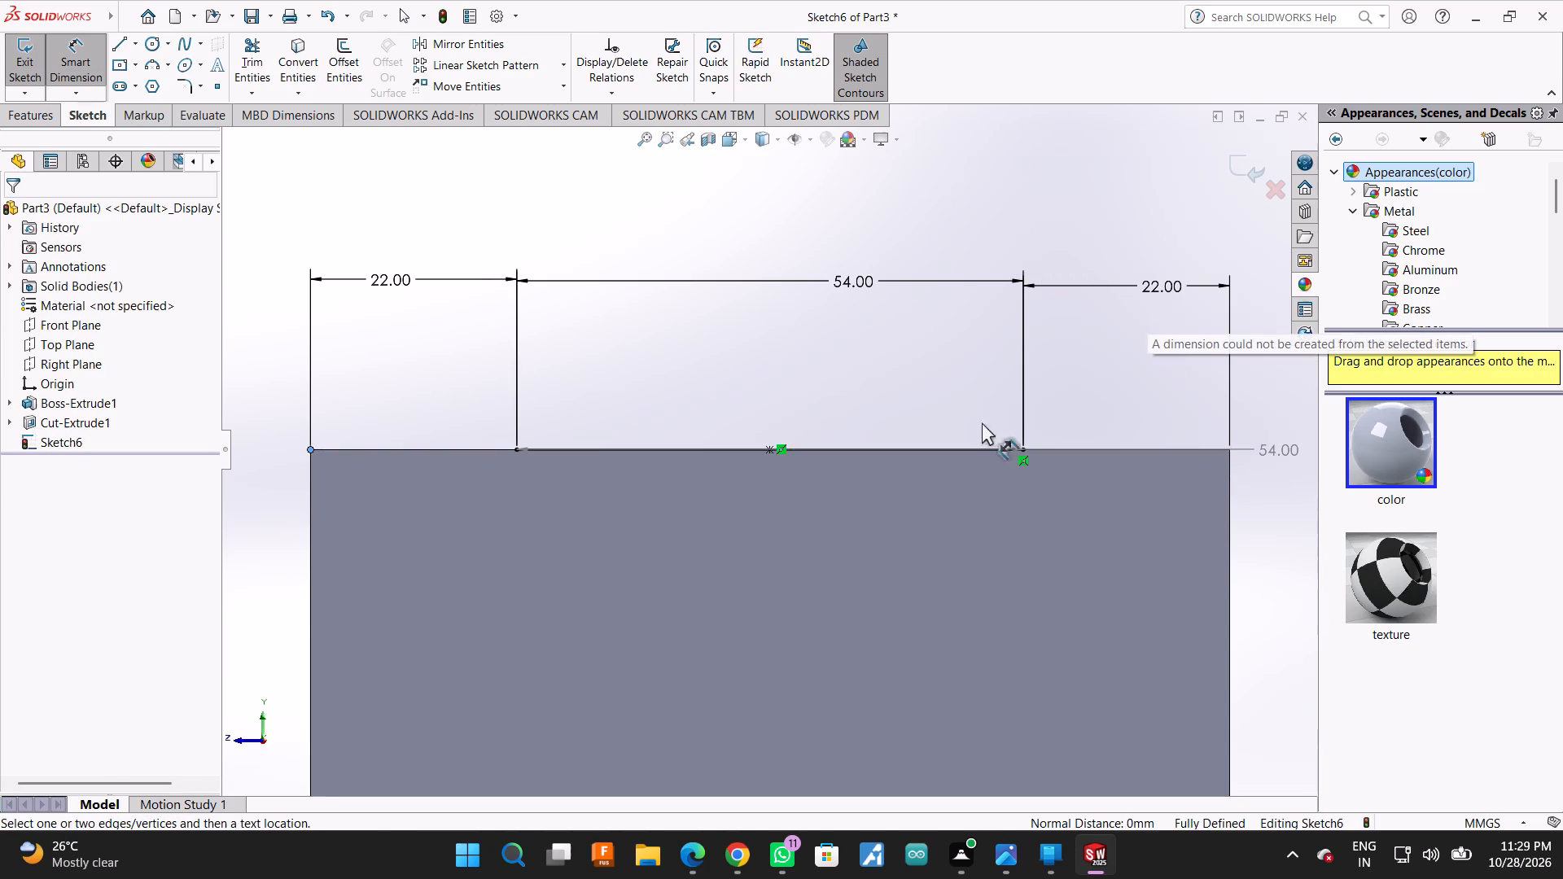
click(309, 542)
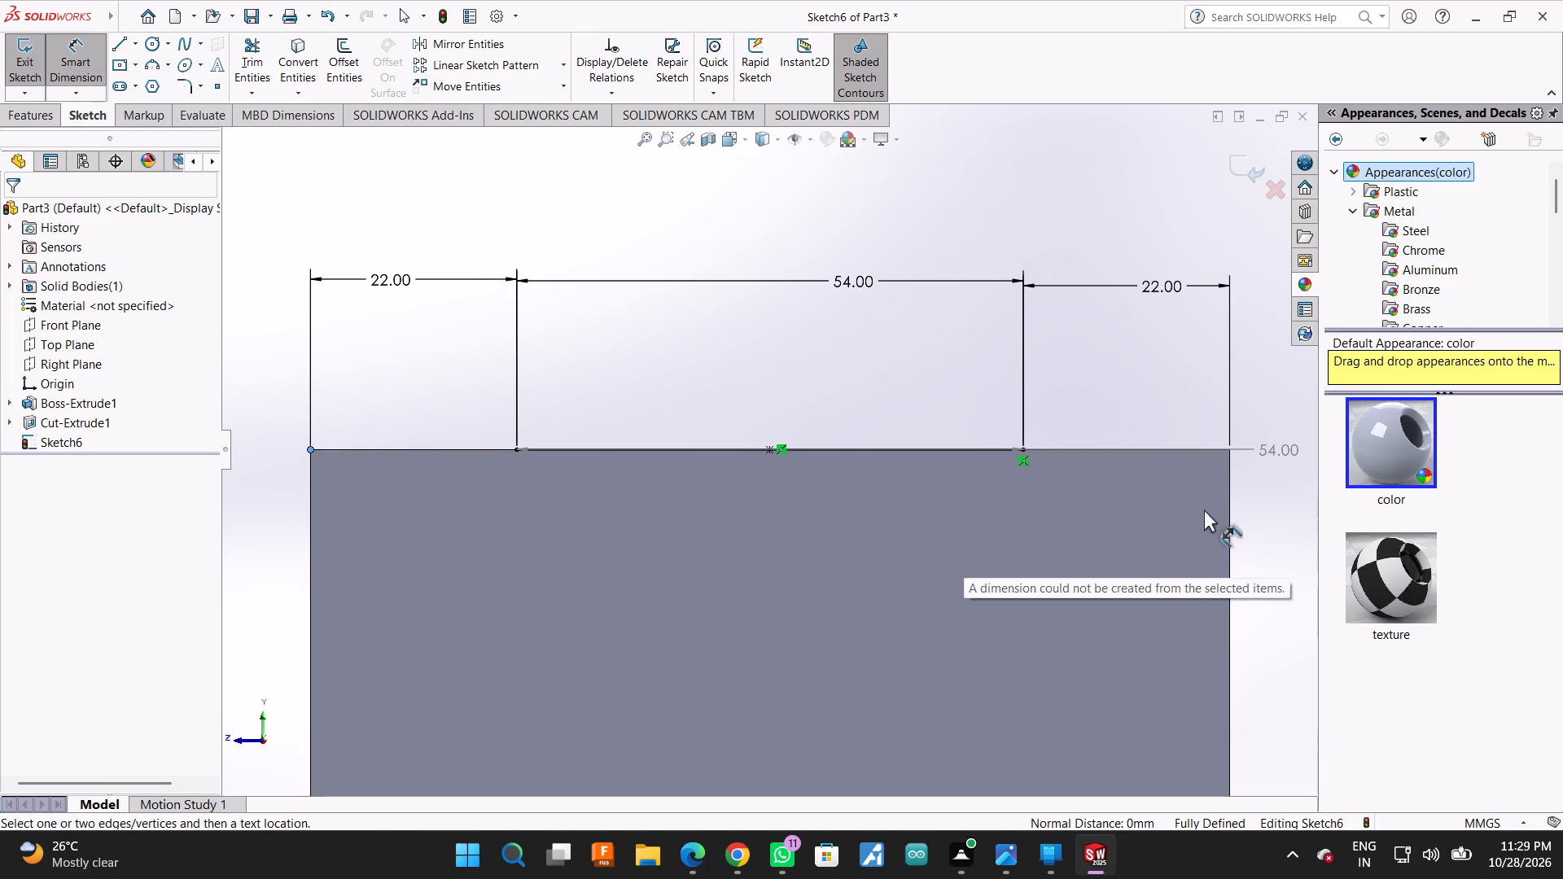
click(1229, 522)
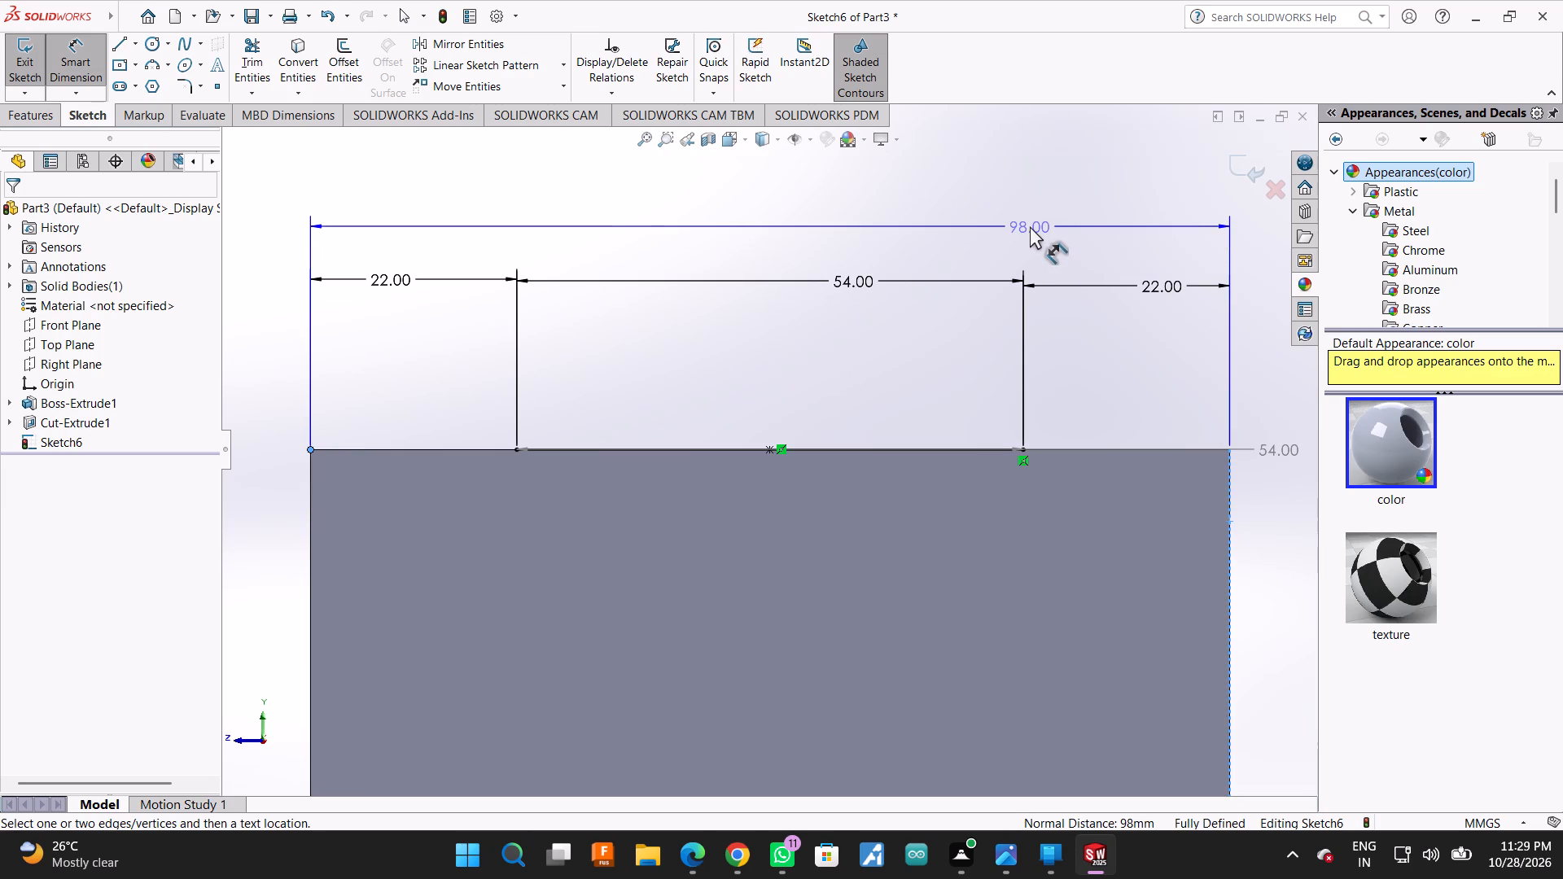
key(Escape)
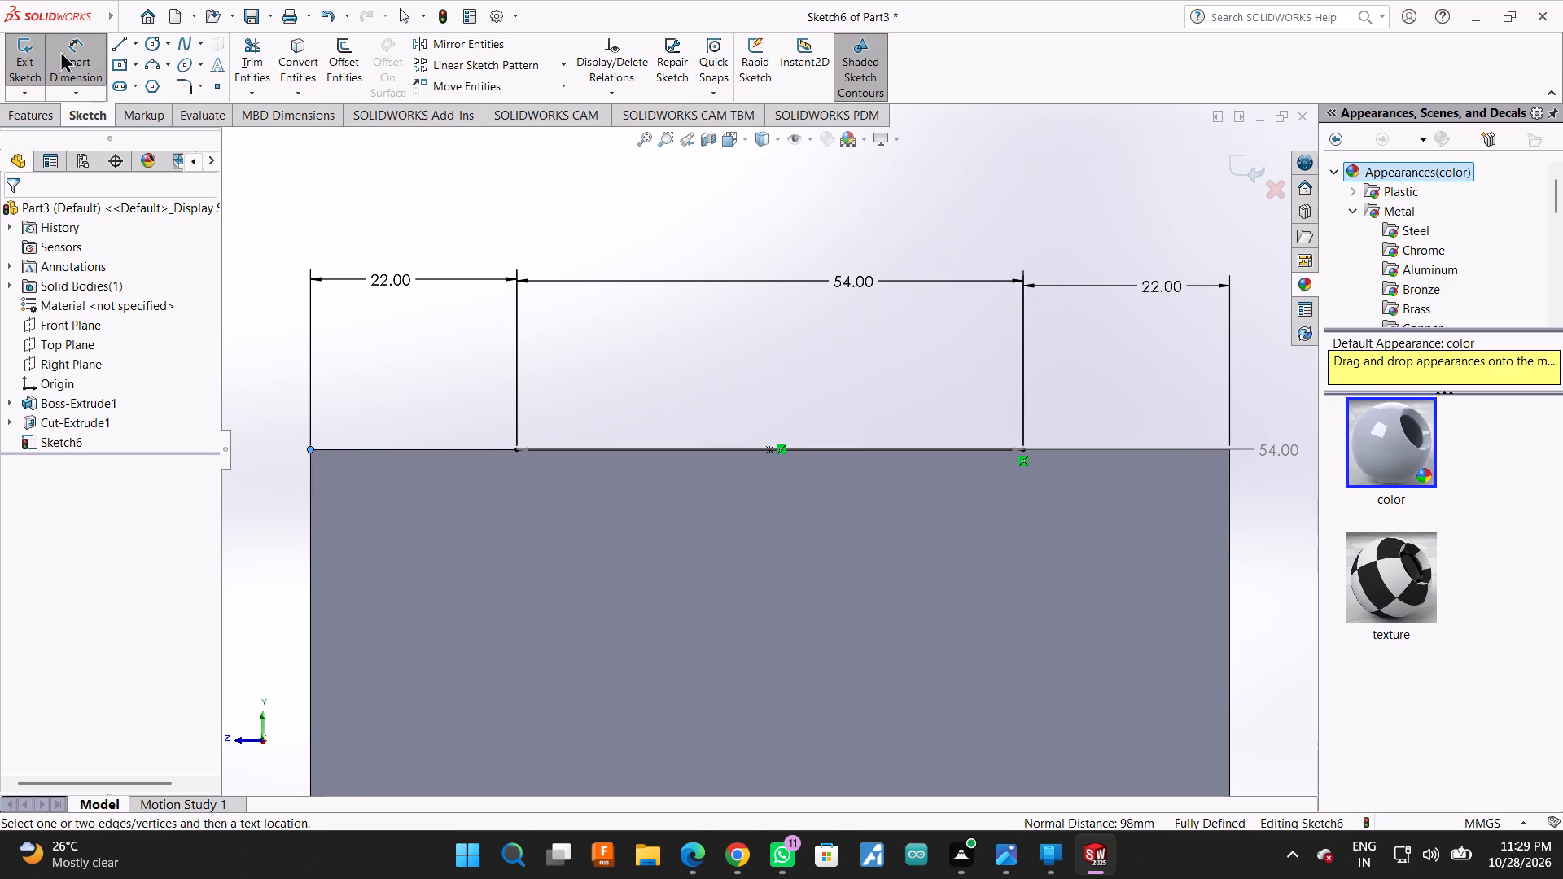
Sketch a line about 59 mm straight down from the top line's right end, continuing 22 mm horizontally to the face's right edge.
click(112, 42)
scroll(1032, 524, up, 2)
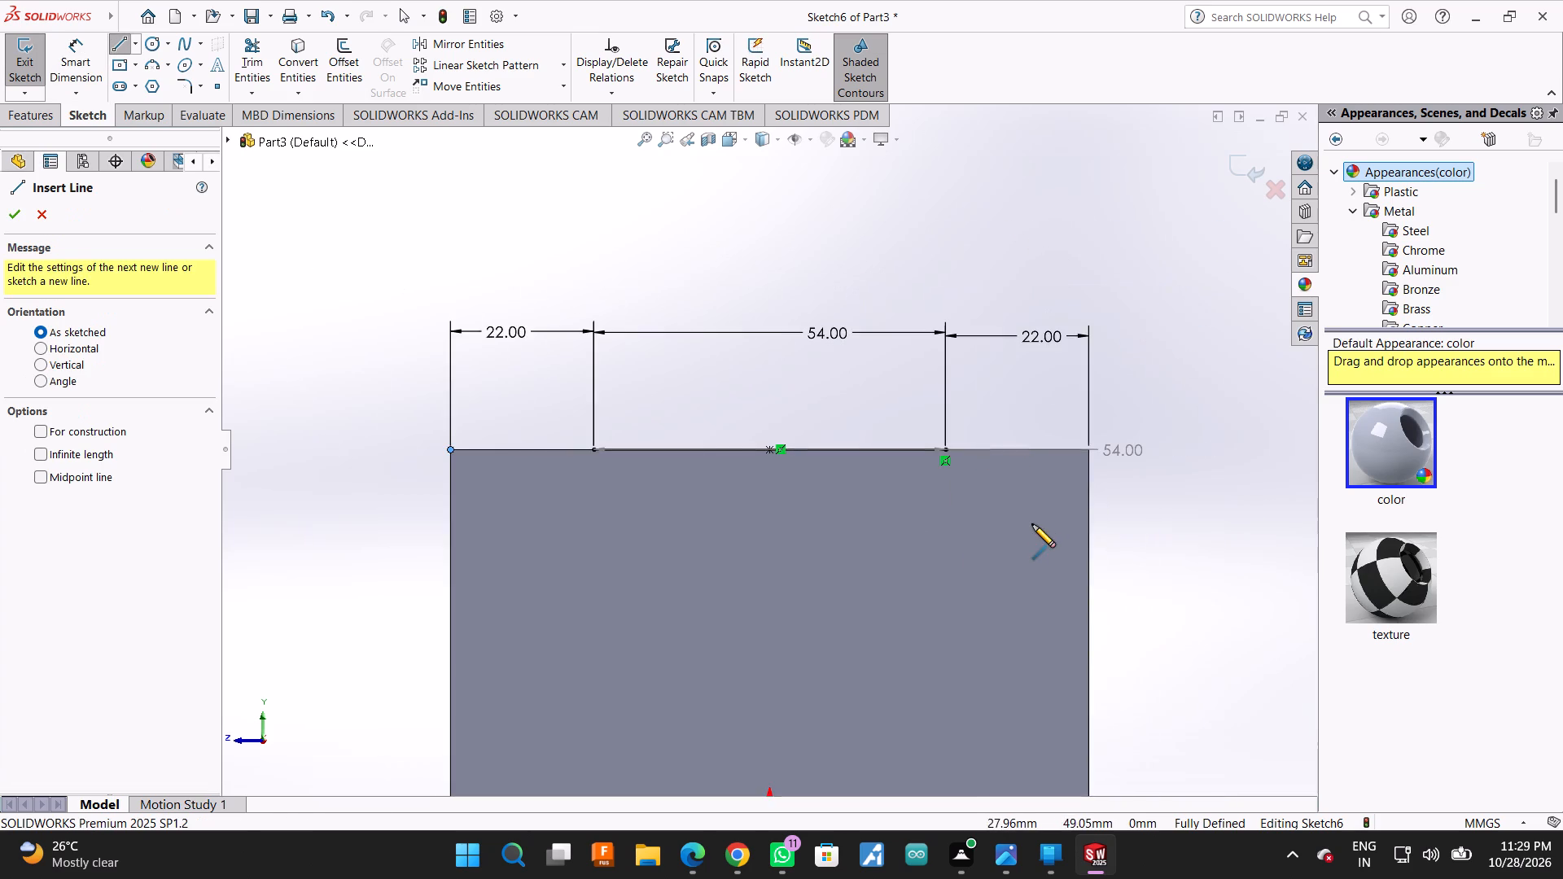
scroll(1020, 488, down, 1)
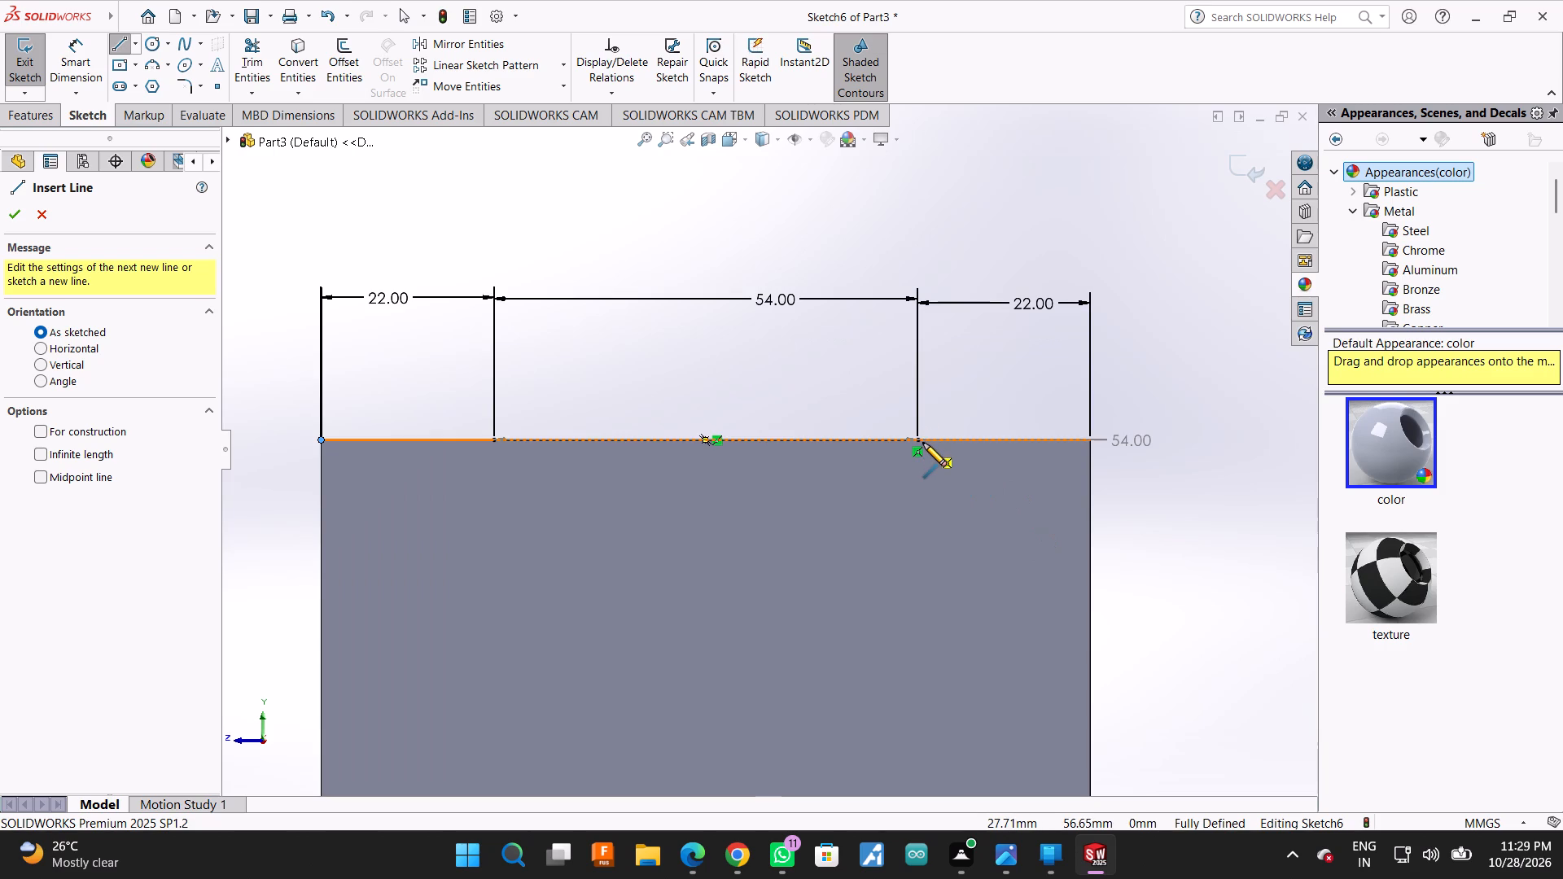
click(920, 442)
scroll(932, 483, up, 2)
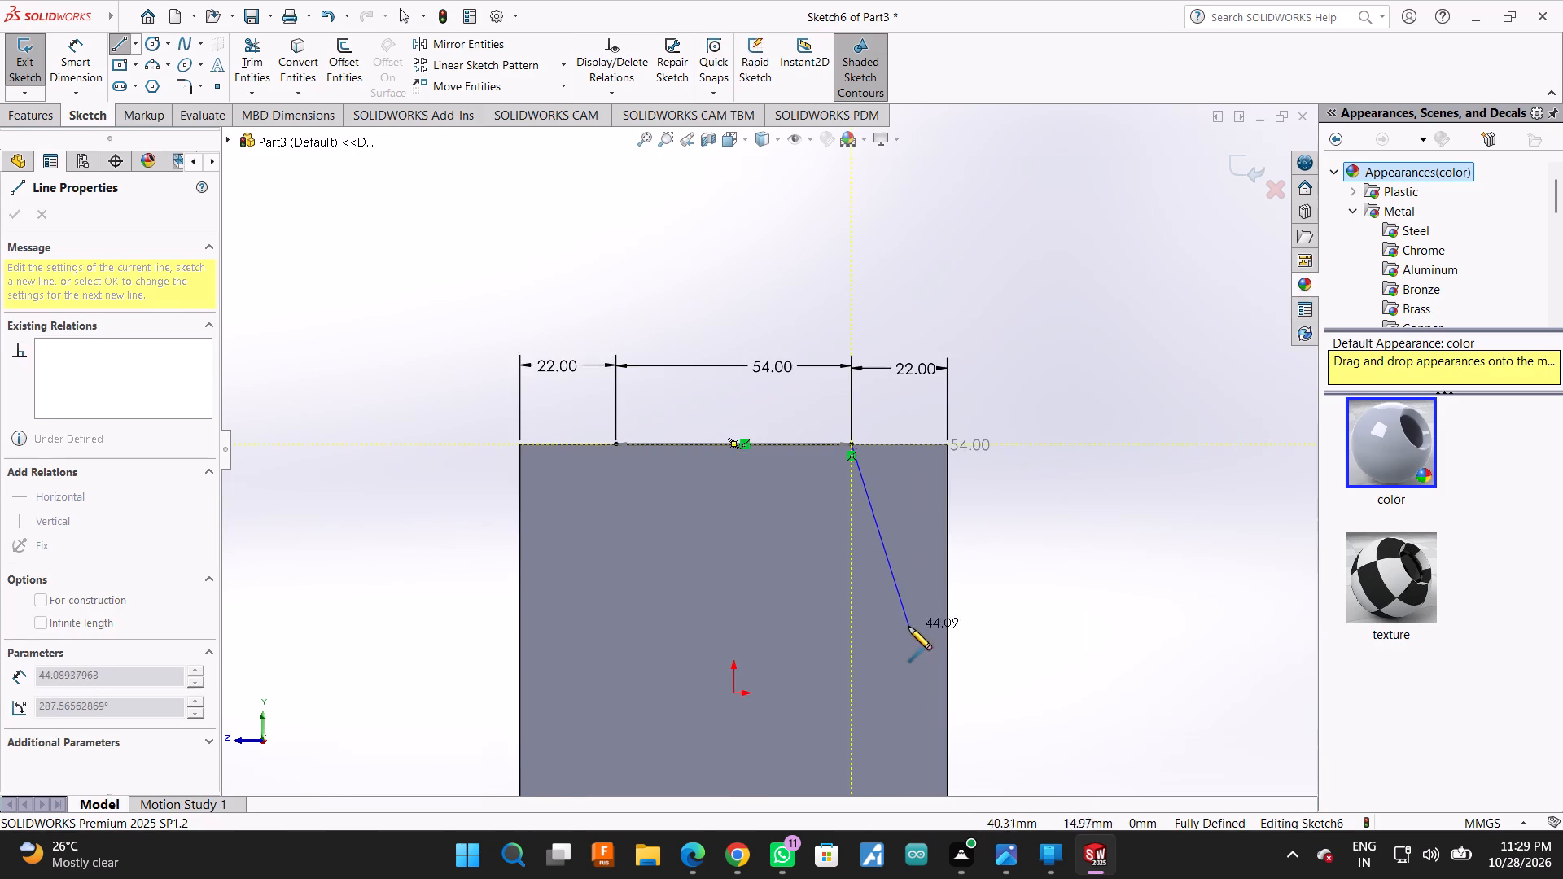
scroll(908, 627, up, 1)
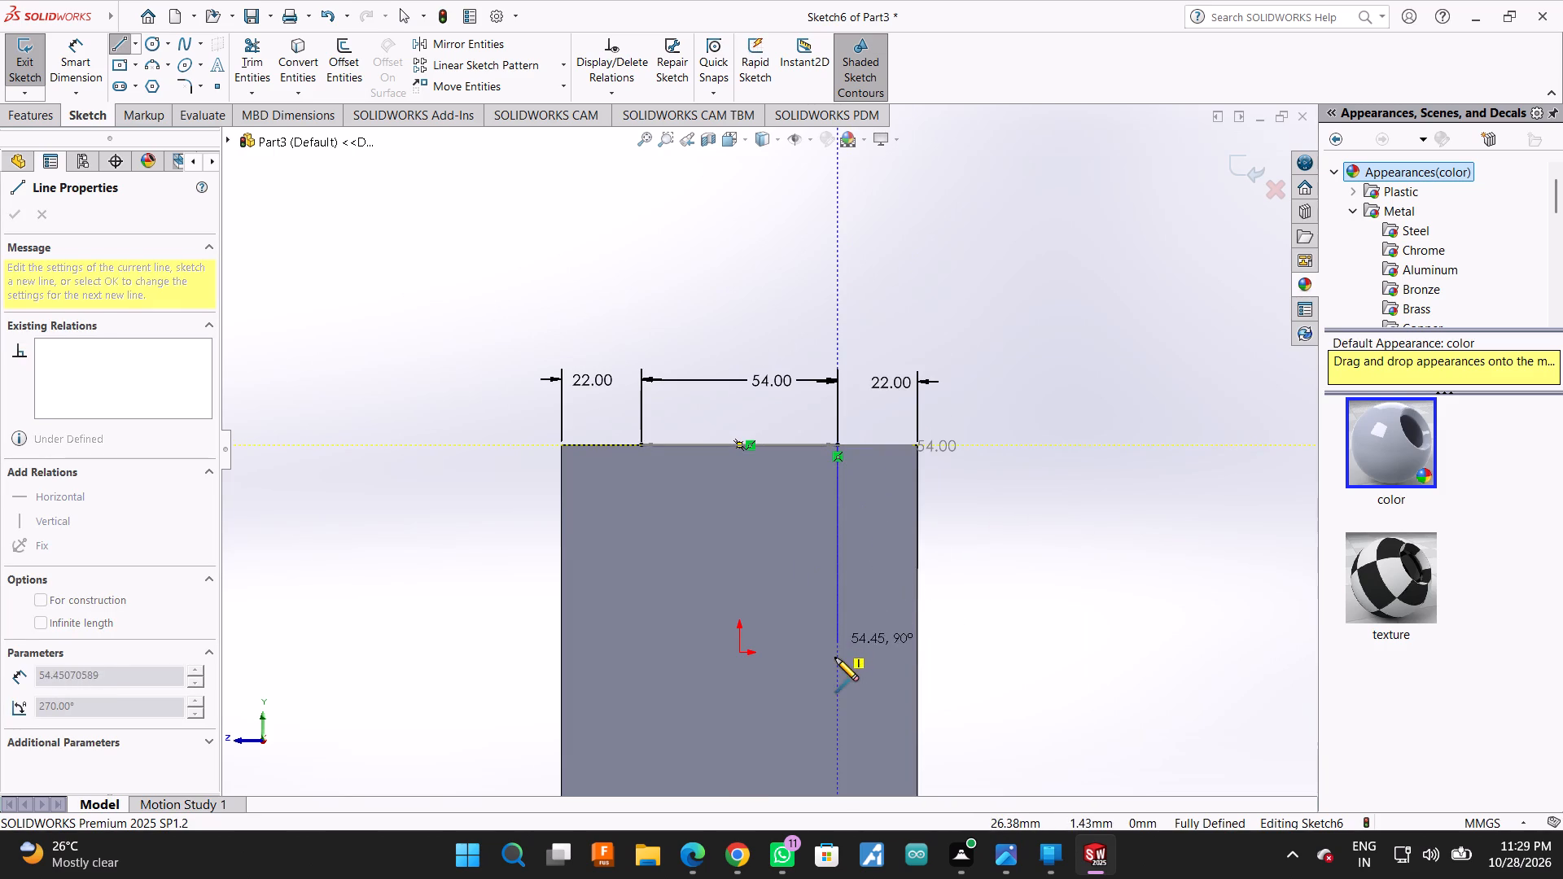
click(835, 659)
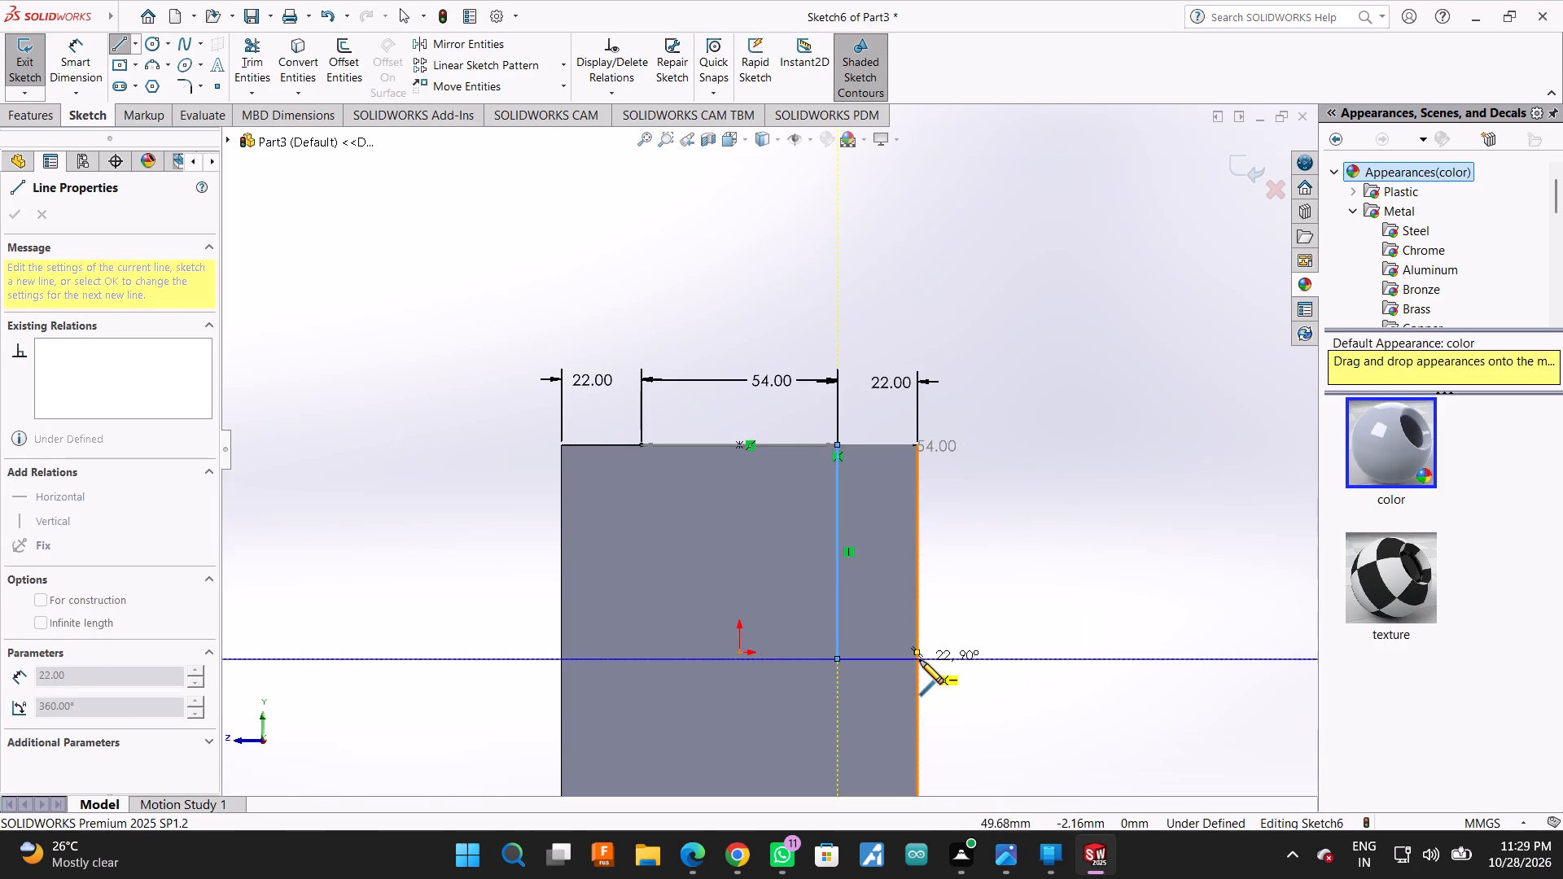
click(920, 660)
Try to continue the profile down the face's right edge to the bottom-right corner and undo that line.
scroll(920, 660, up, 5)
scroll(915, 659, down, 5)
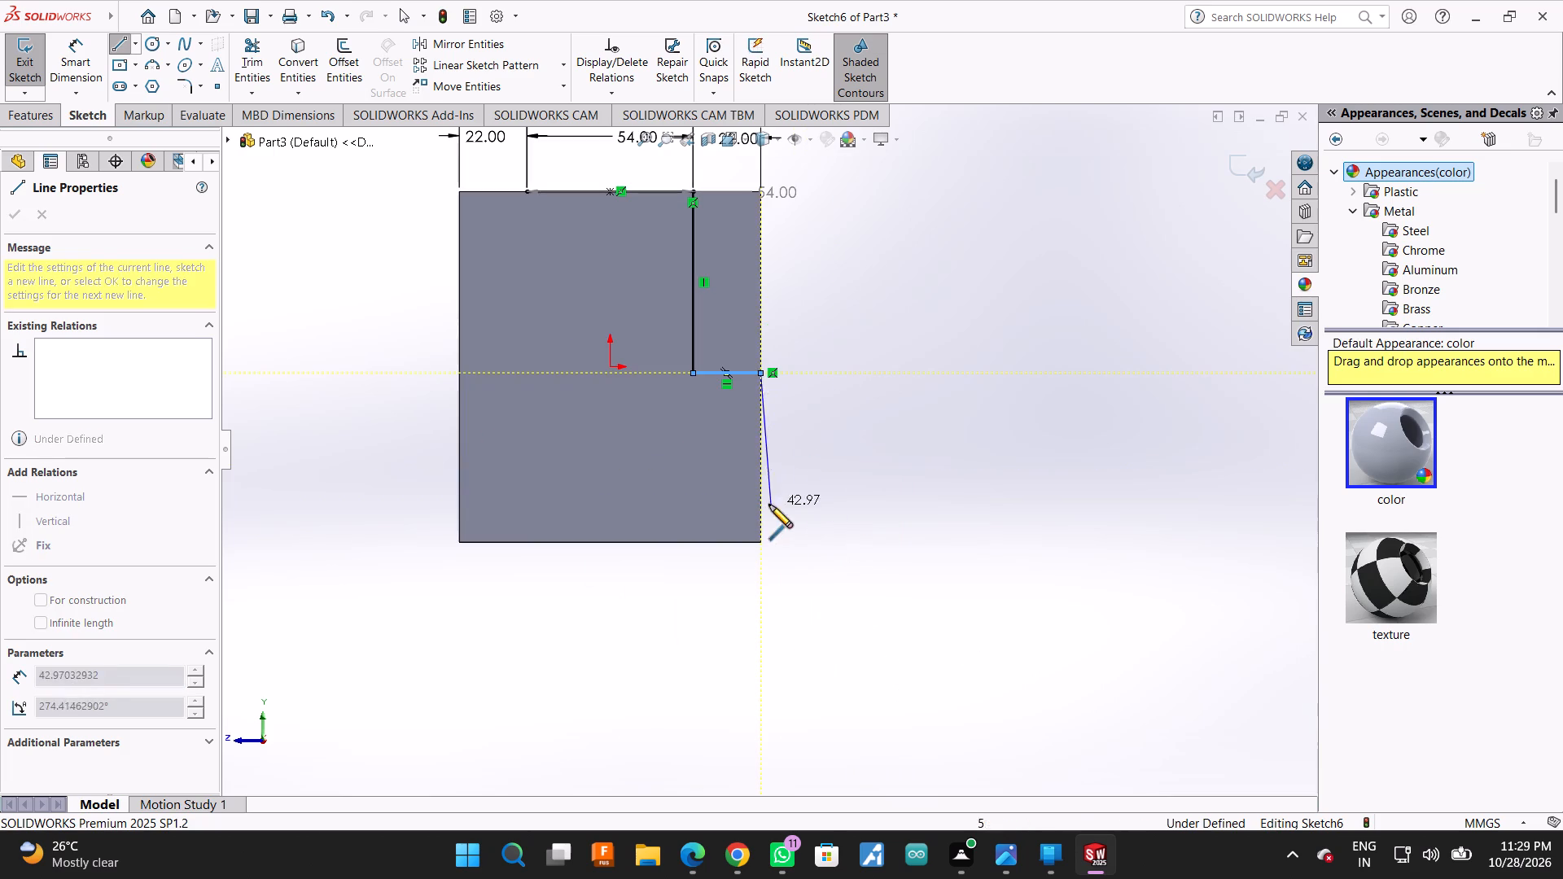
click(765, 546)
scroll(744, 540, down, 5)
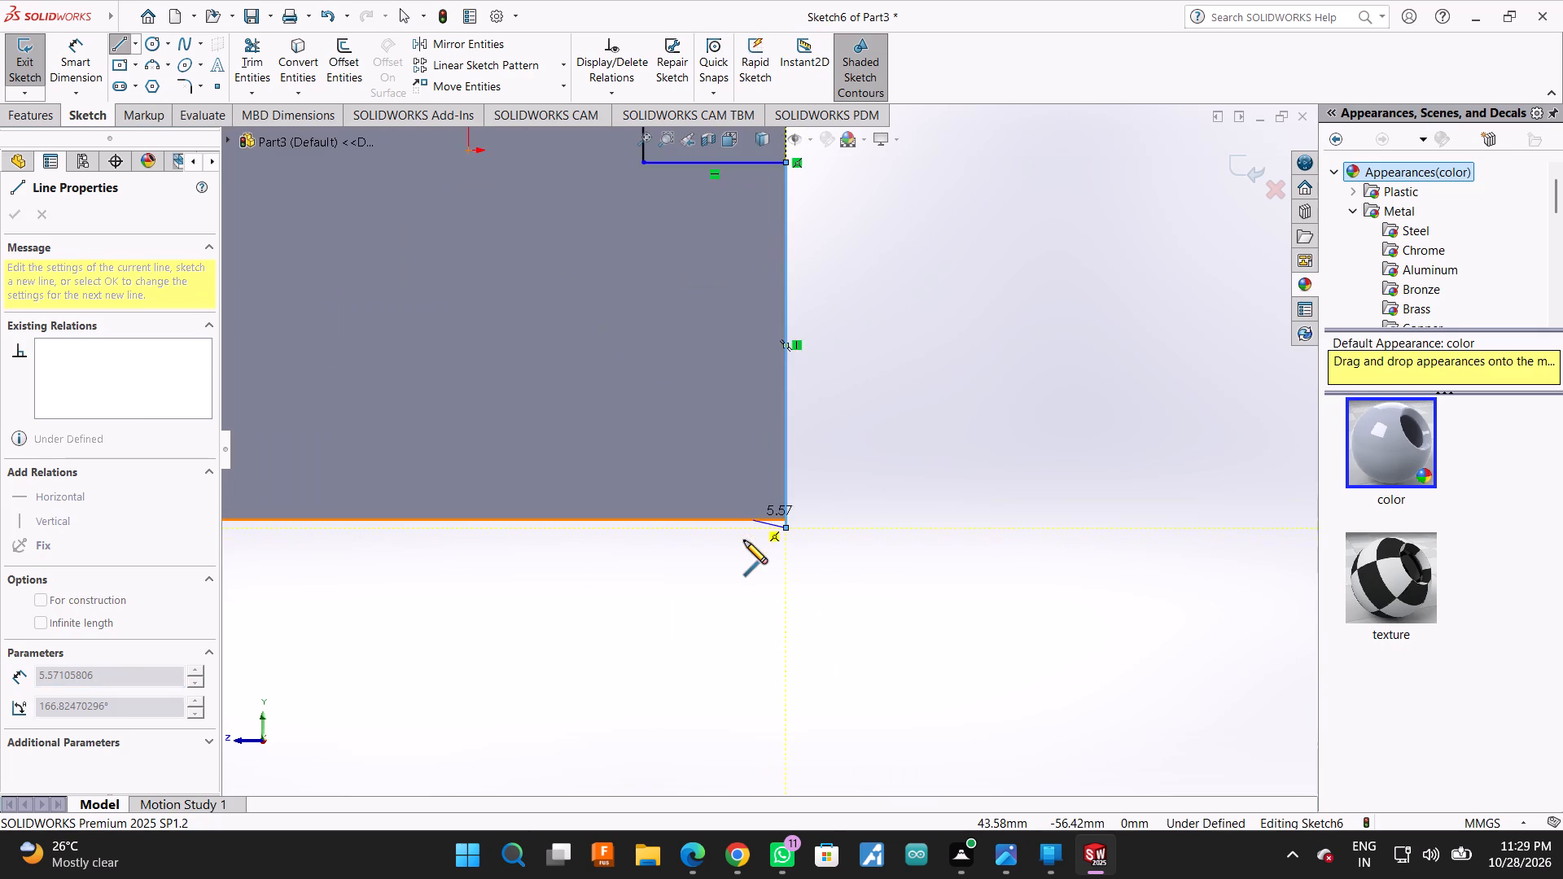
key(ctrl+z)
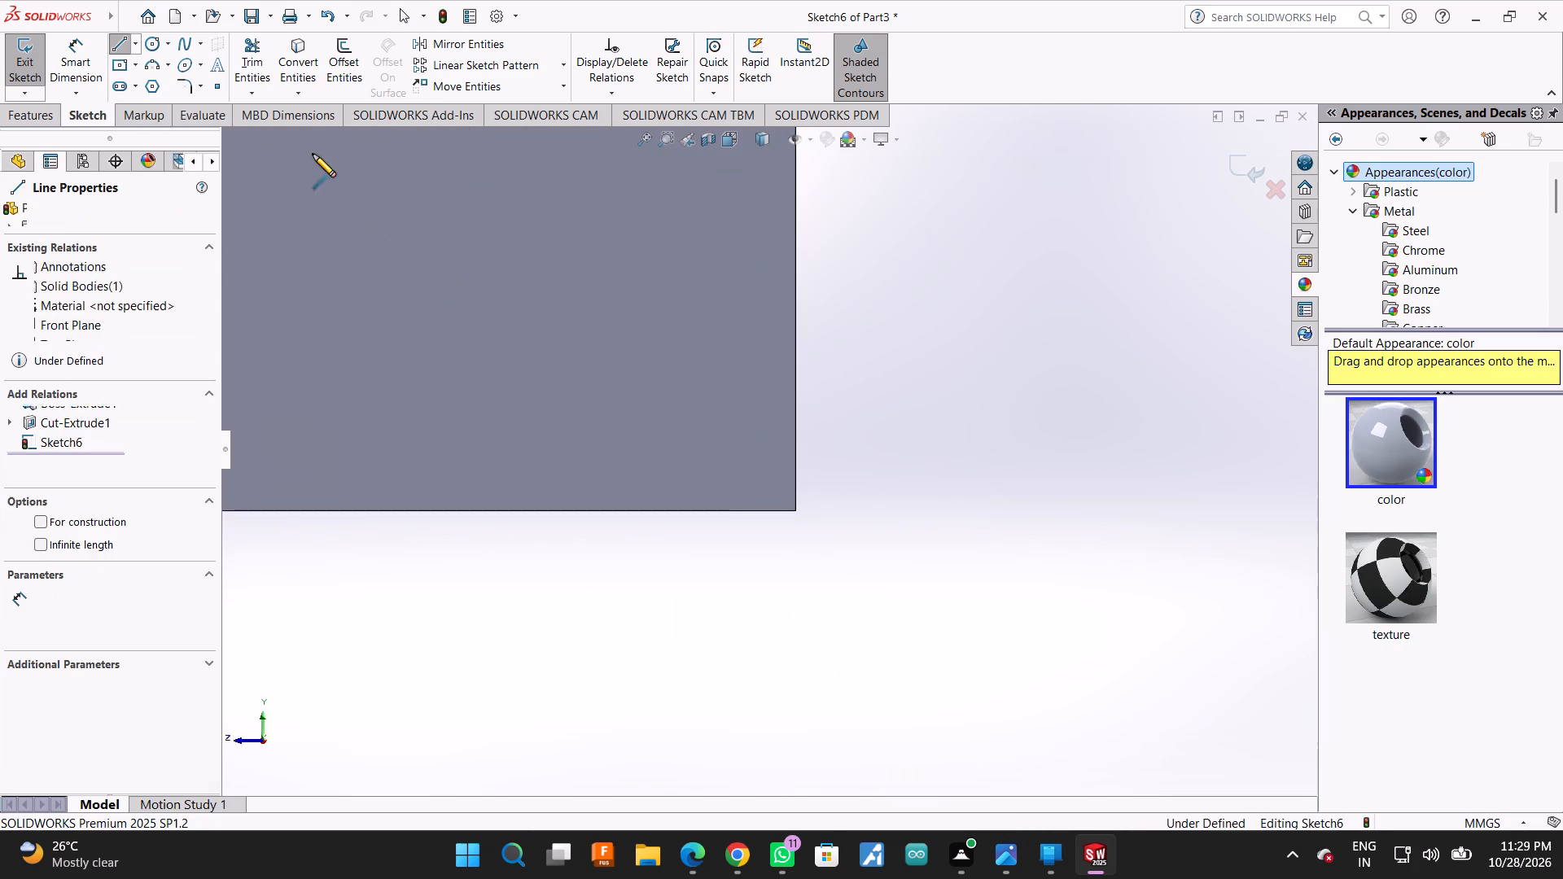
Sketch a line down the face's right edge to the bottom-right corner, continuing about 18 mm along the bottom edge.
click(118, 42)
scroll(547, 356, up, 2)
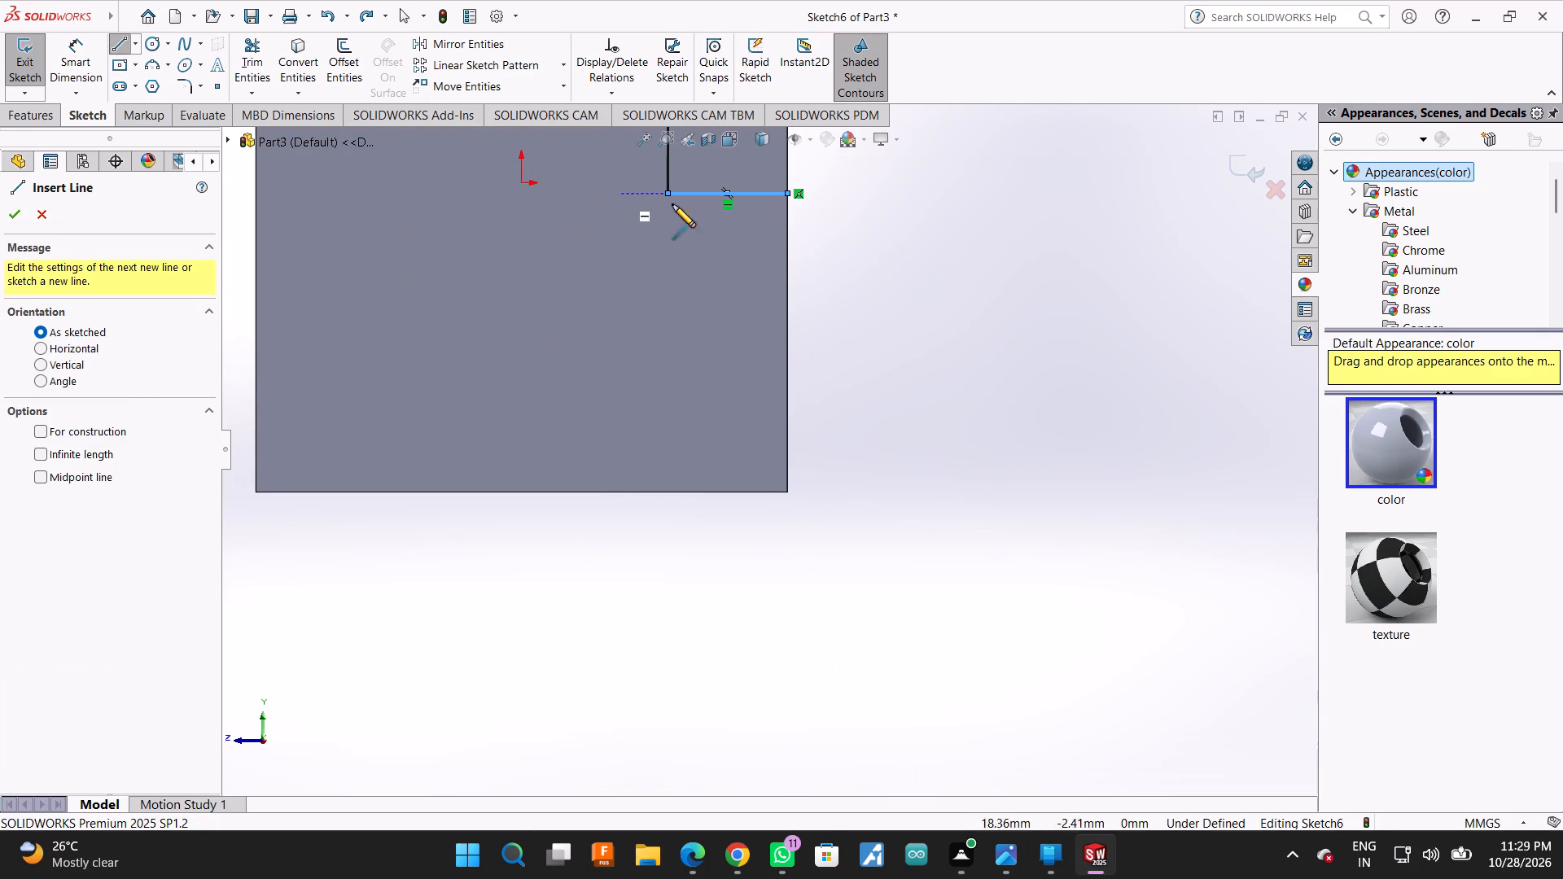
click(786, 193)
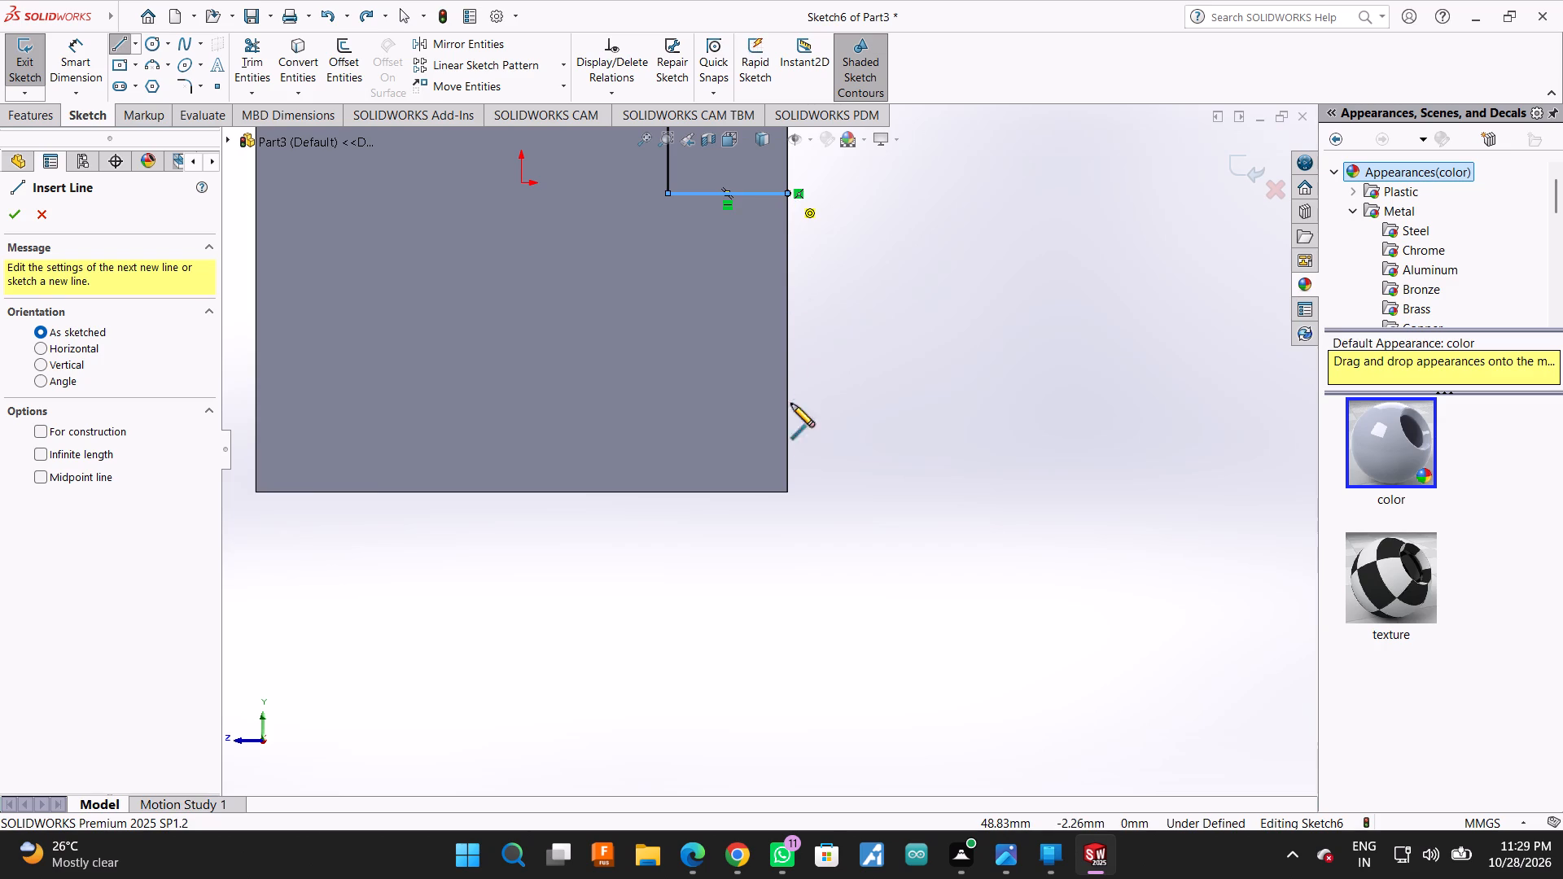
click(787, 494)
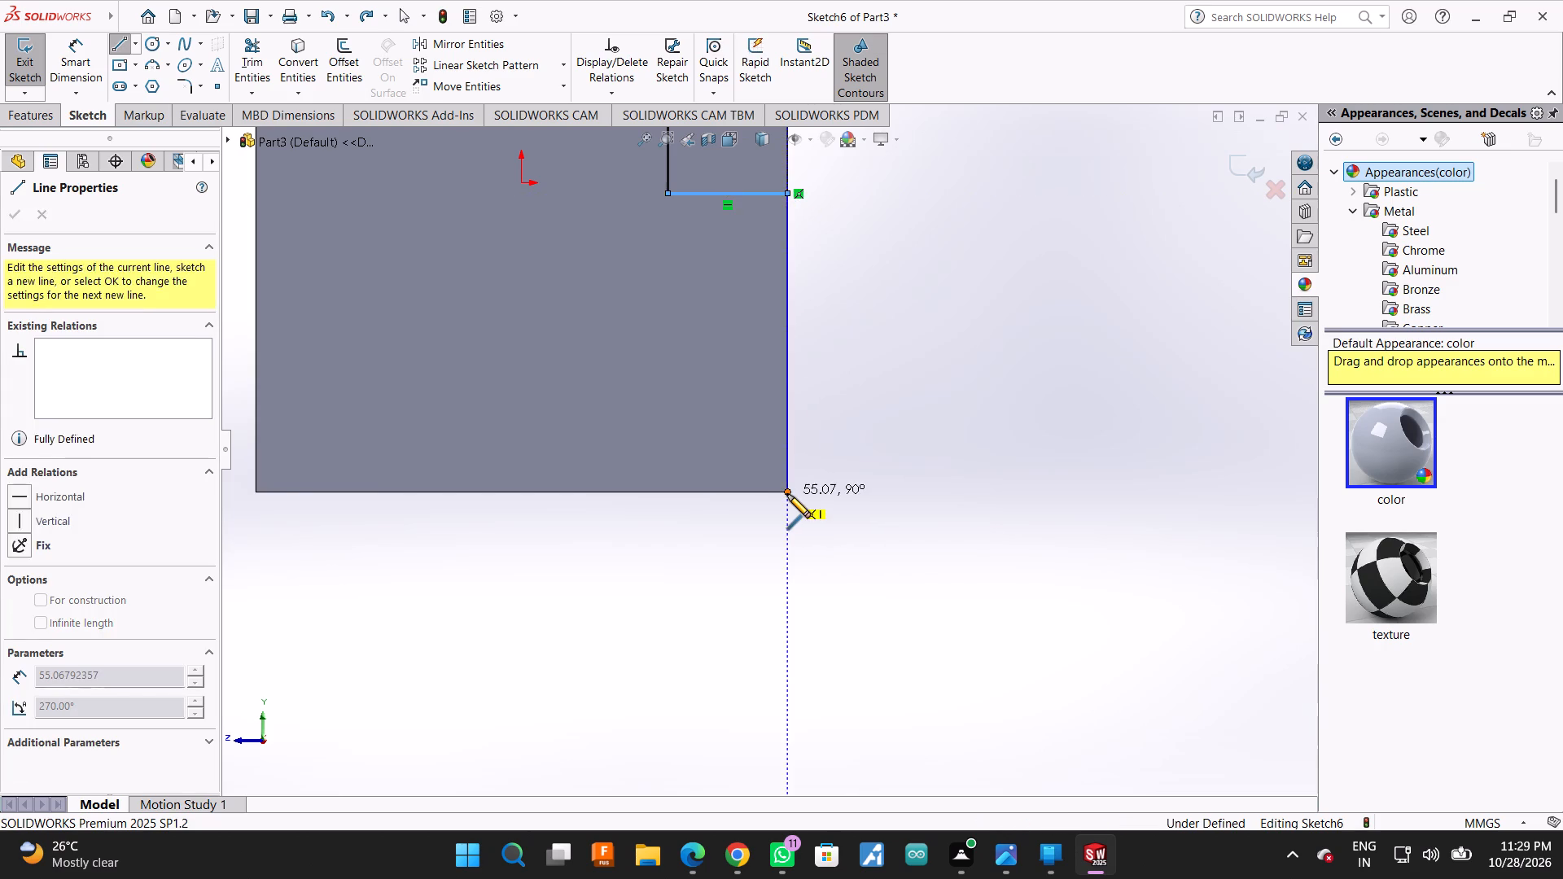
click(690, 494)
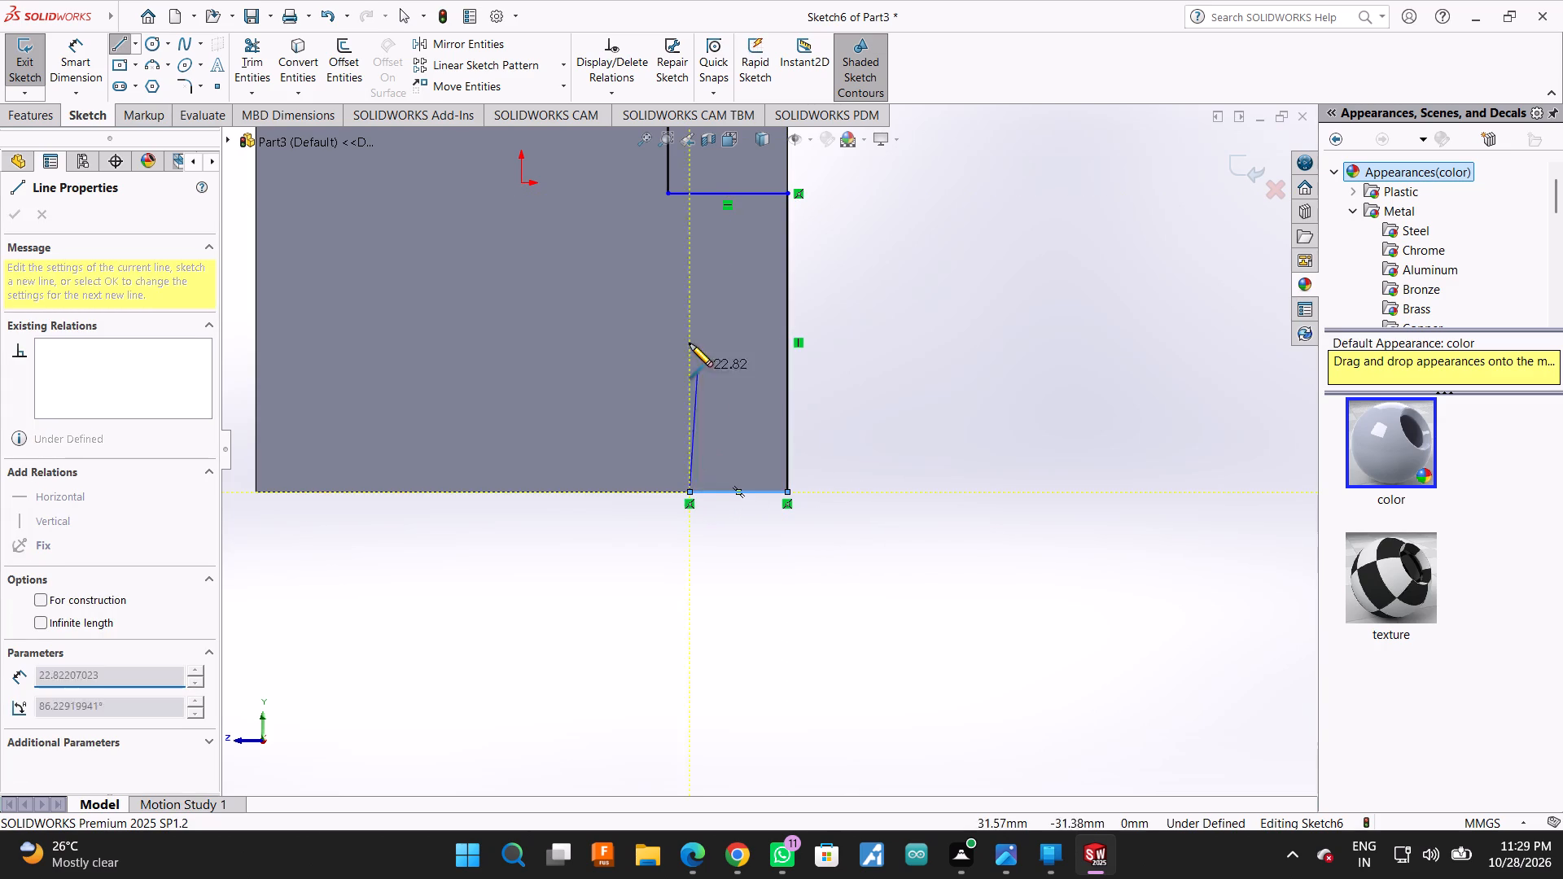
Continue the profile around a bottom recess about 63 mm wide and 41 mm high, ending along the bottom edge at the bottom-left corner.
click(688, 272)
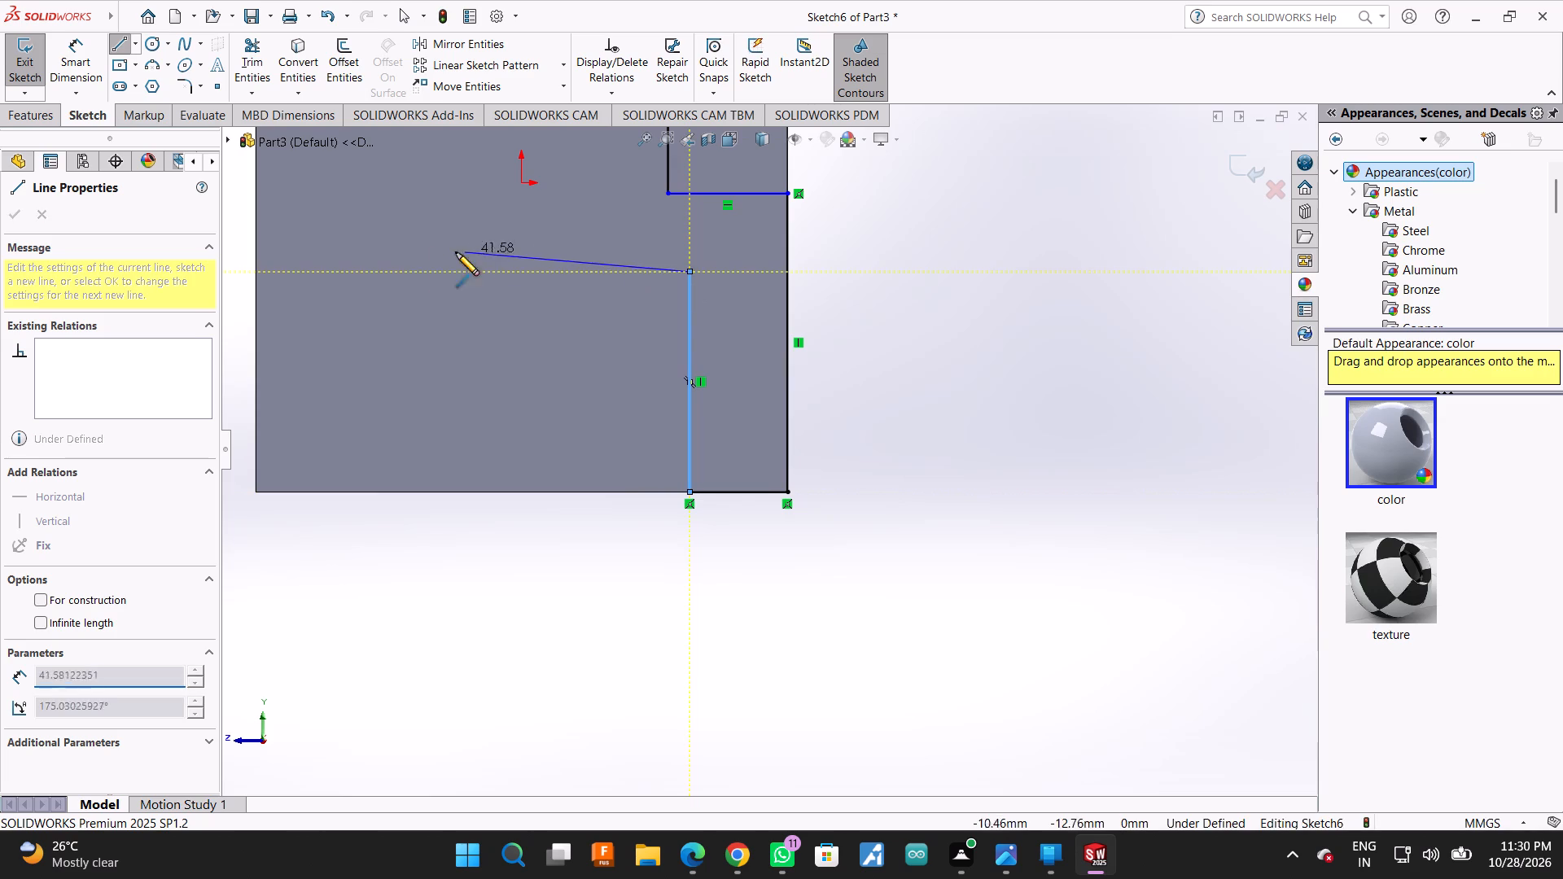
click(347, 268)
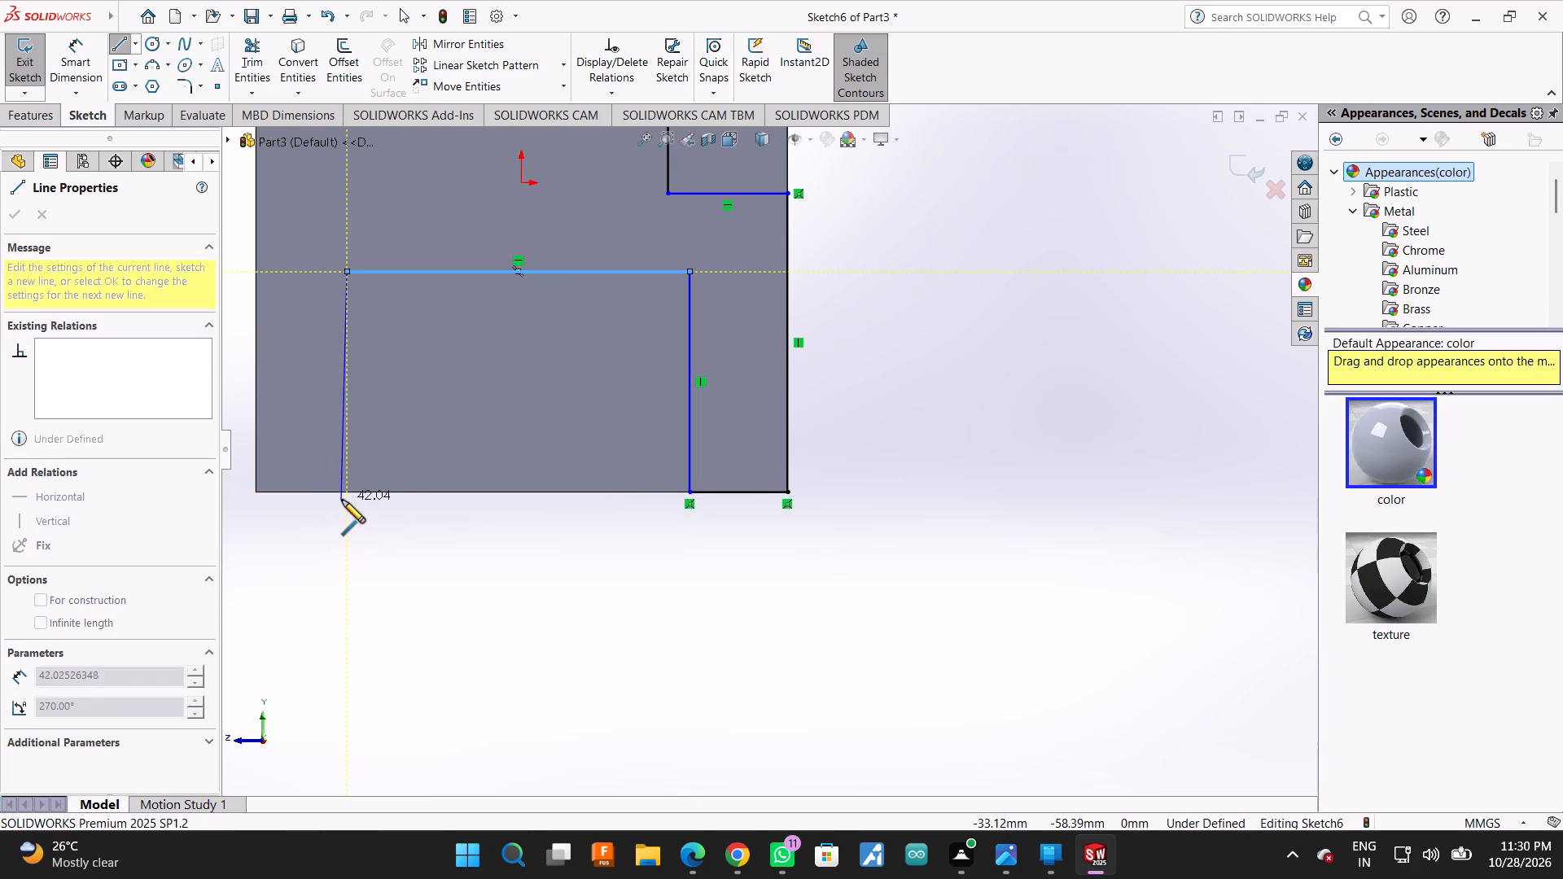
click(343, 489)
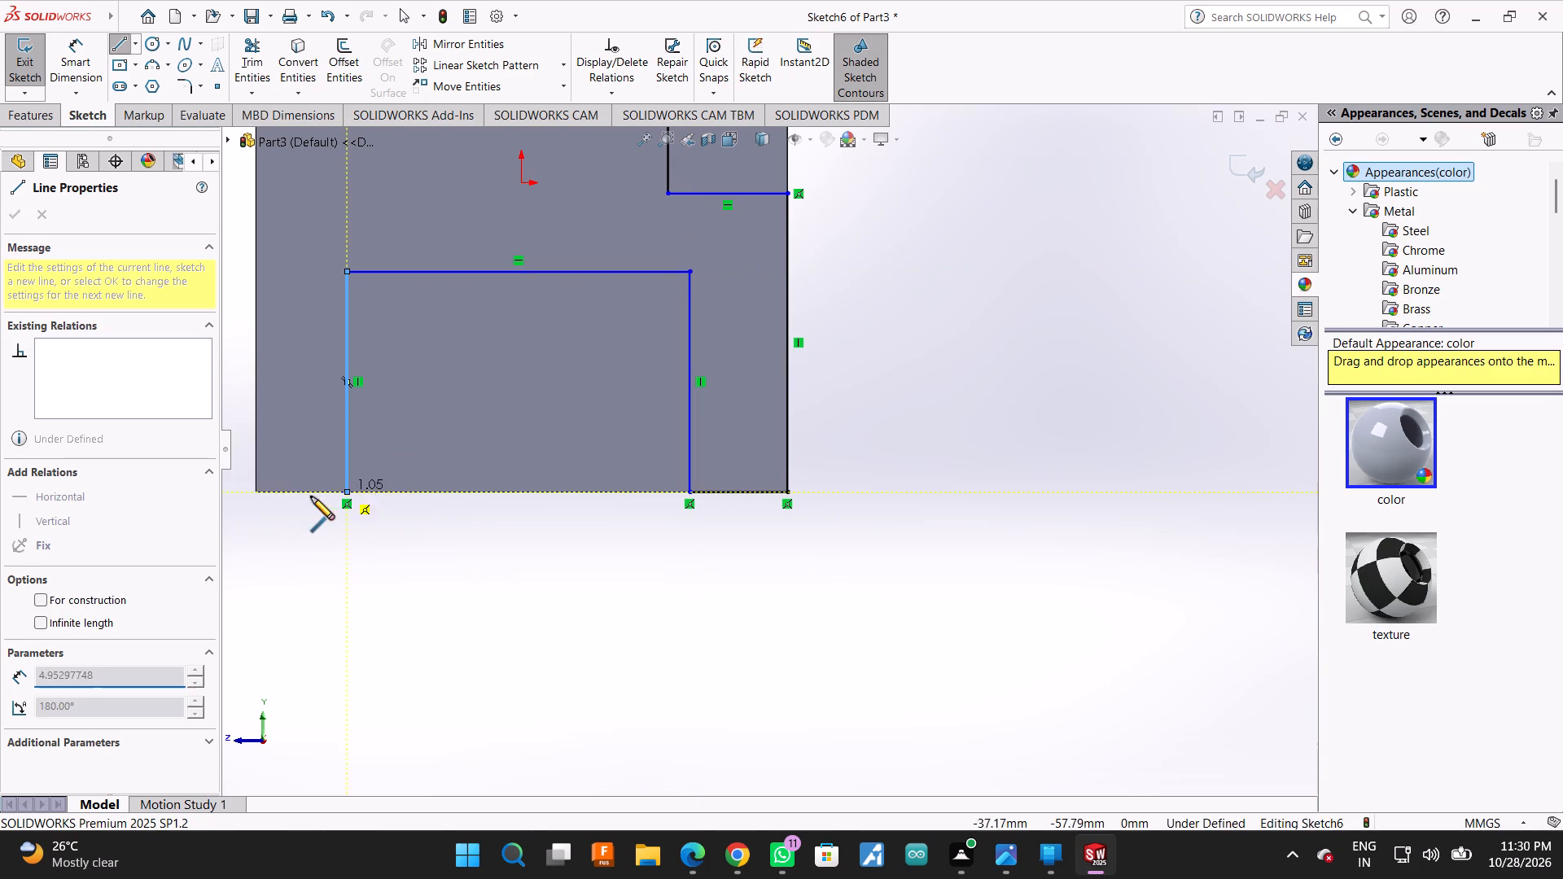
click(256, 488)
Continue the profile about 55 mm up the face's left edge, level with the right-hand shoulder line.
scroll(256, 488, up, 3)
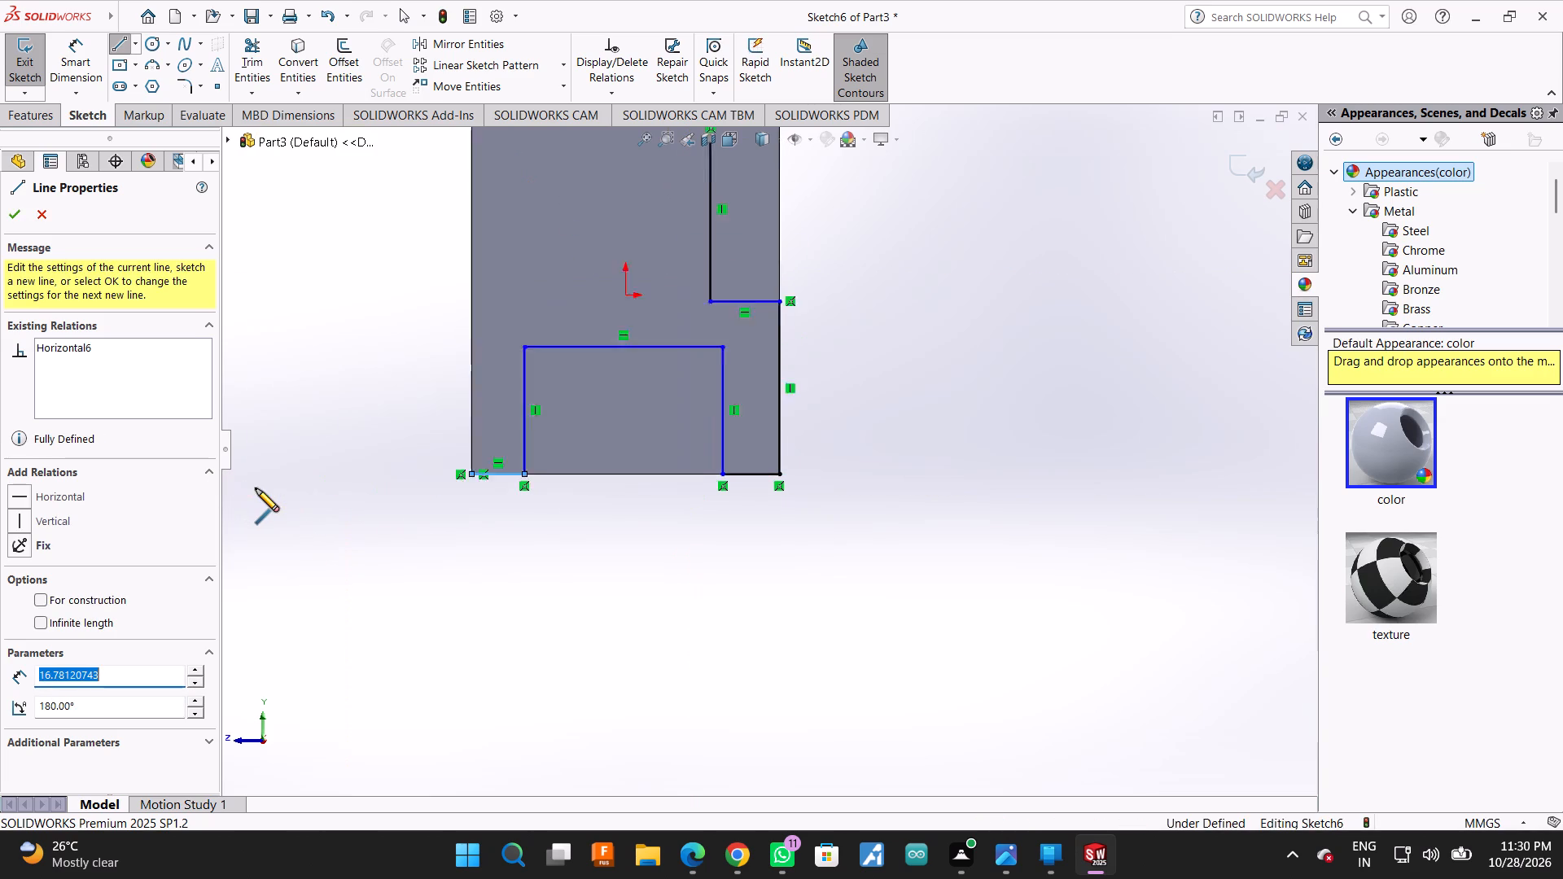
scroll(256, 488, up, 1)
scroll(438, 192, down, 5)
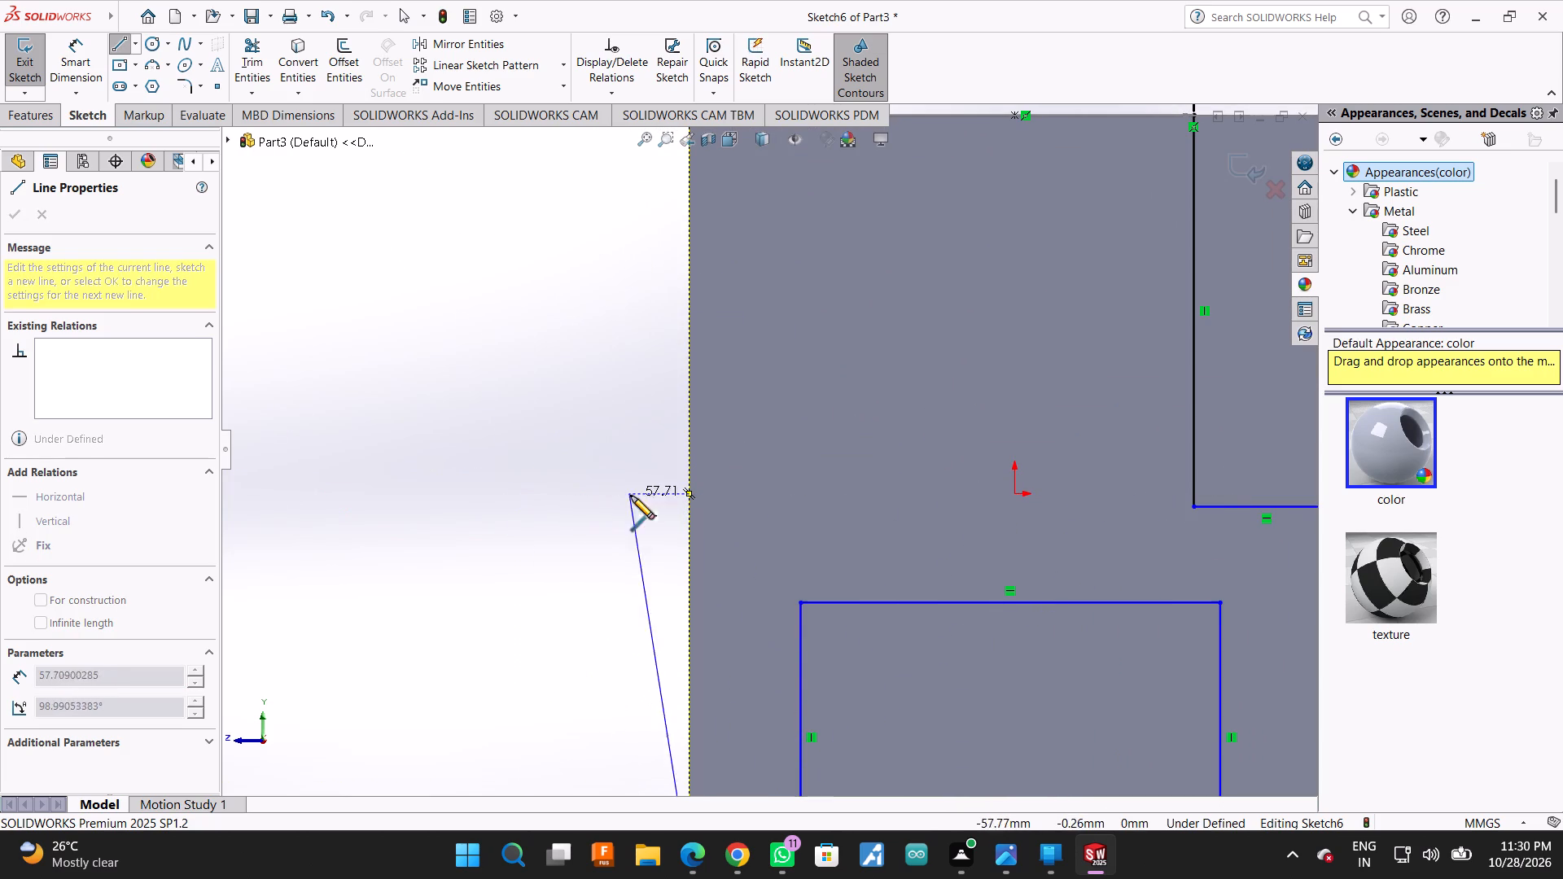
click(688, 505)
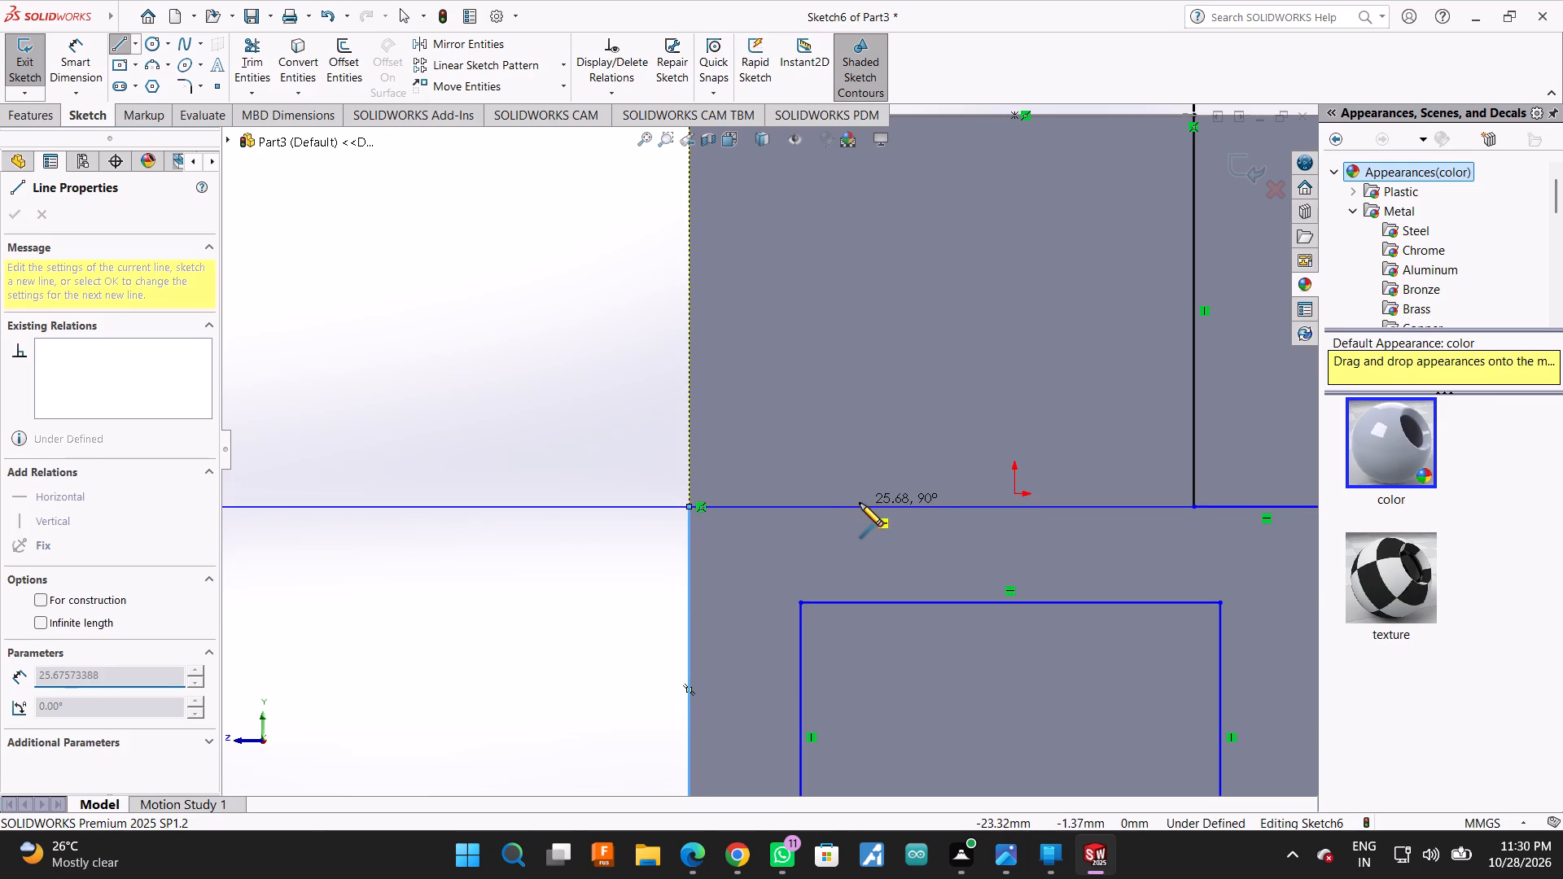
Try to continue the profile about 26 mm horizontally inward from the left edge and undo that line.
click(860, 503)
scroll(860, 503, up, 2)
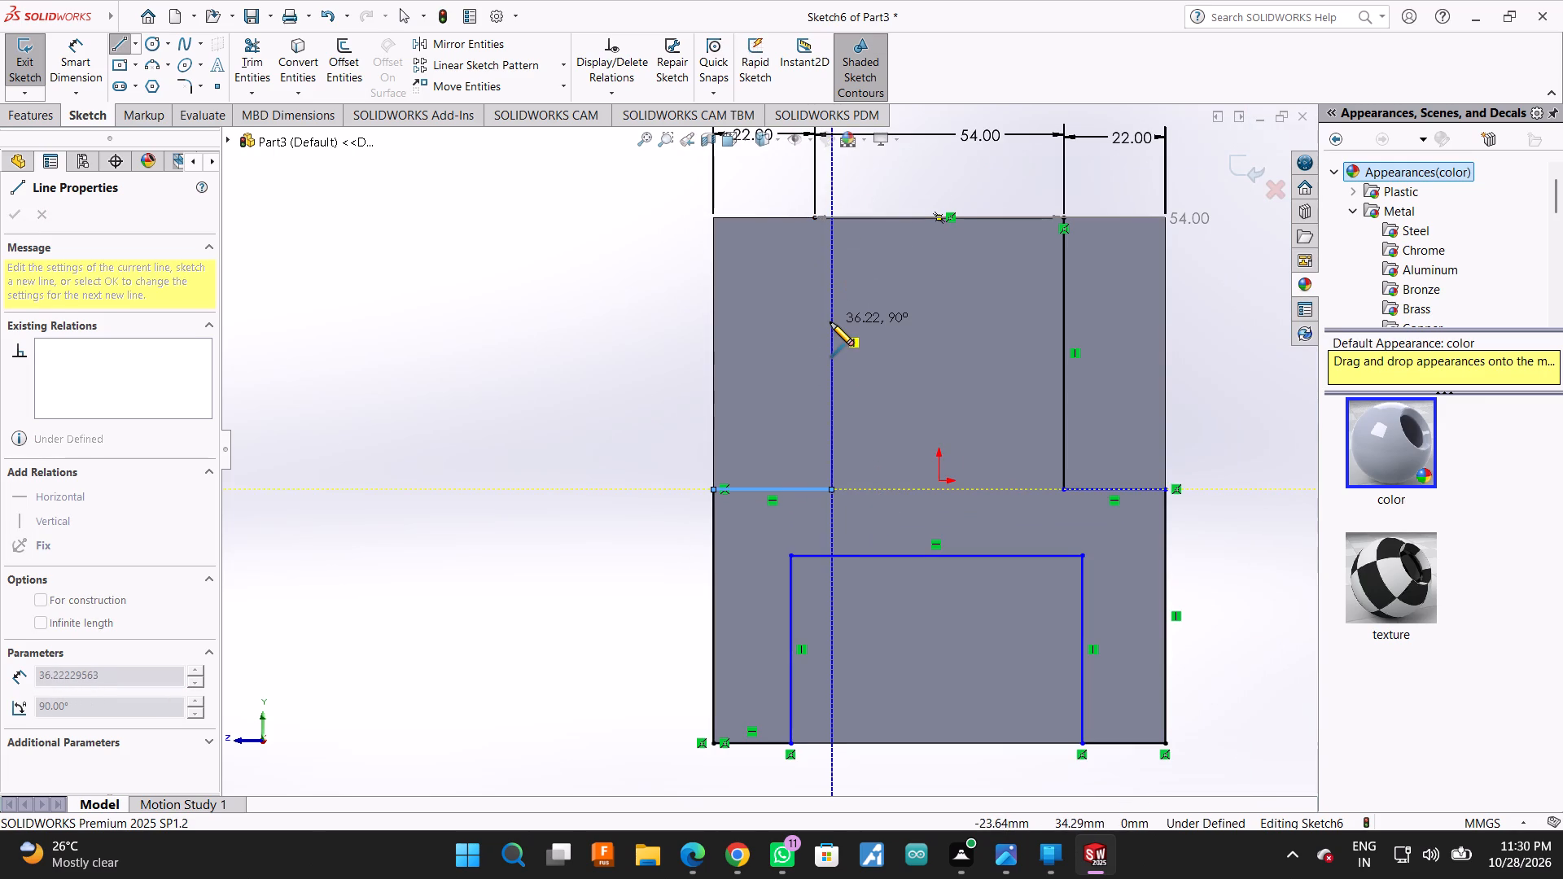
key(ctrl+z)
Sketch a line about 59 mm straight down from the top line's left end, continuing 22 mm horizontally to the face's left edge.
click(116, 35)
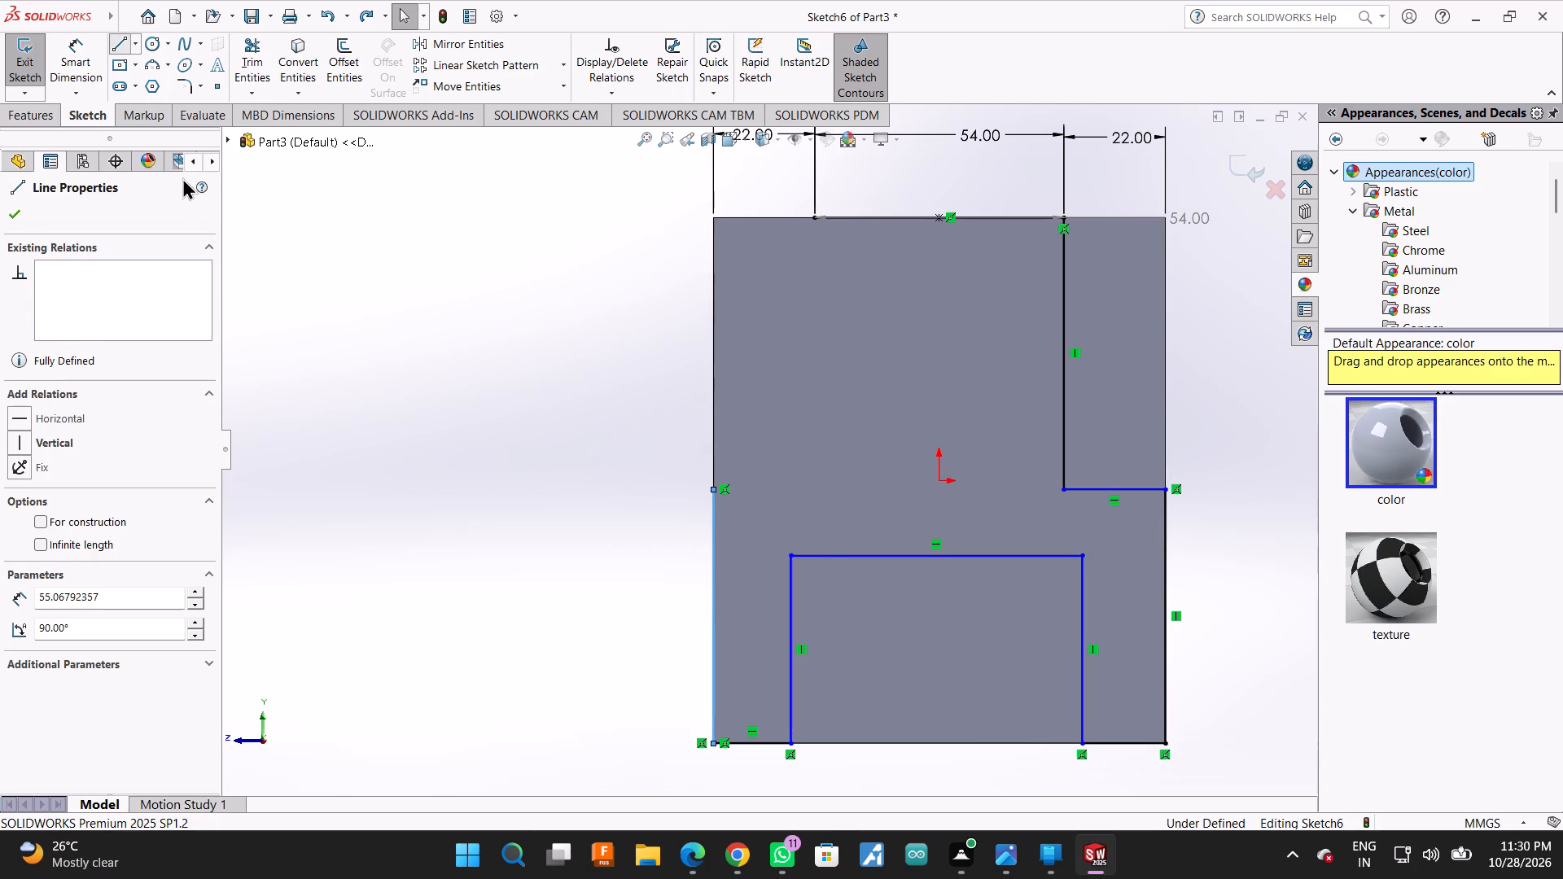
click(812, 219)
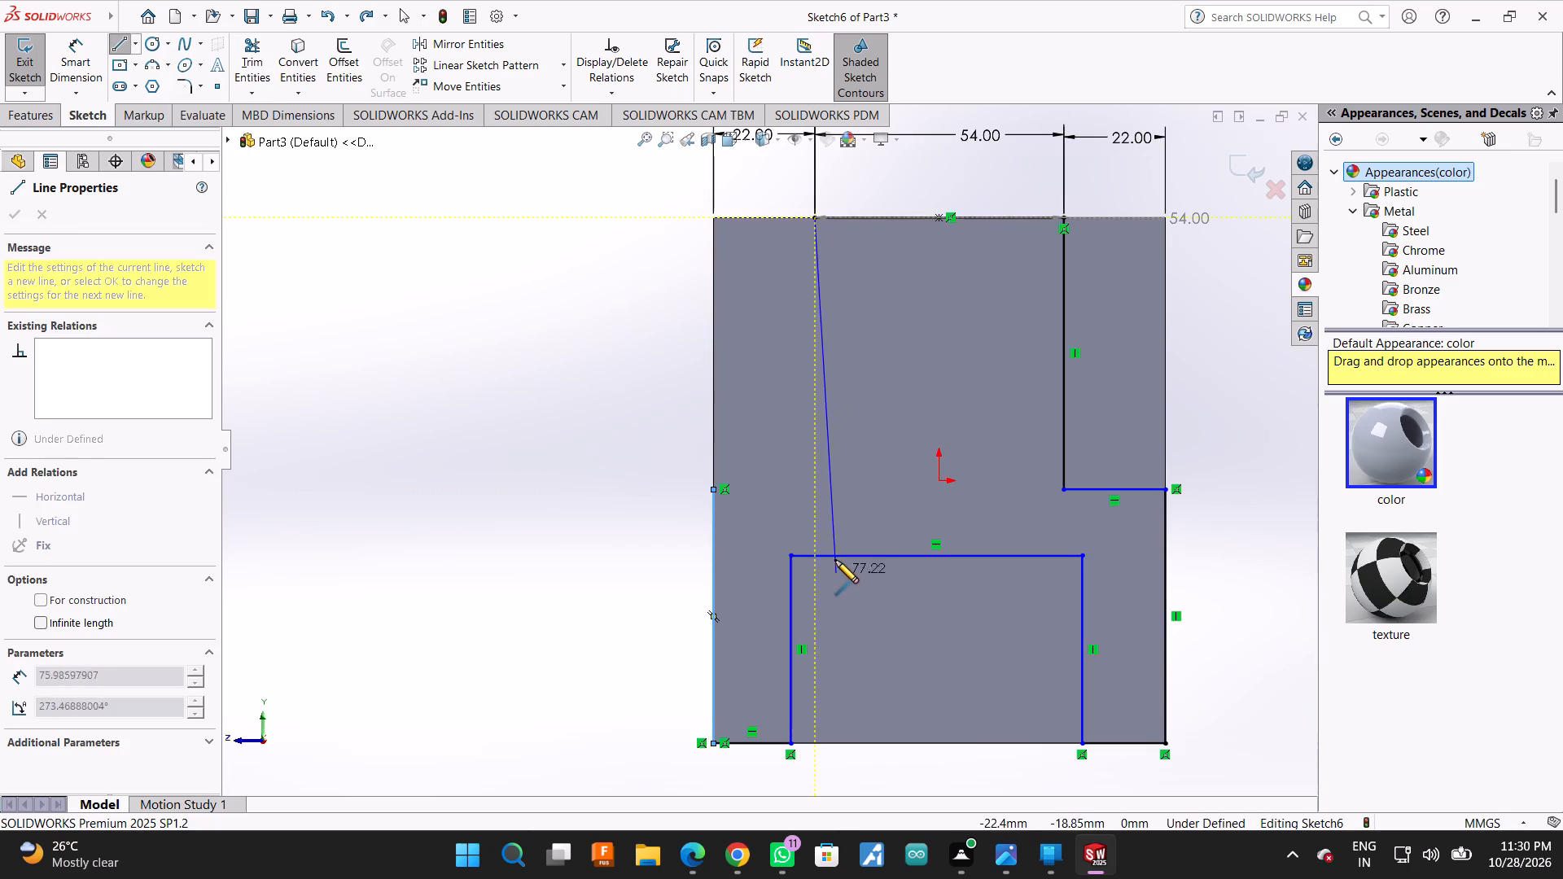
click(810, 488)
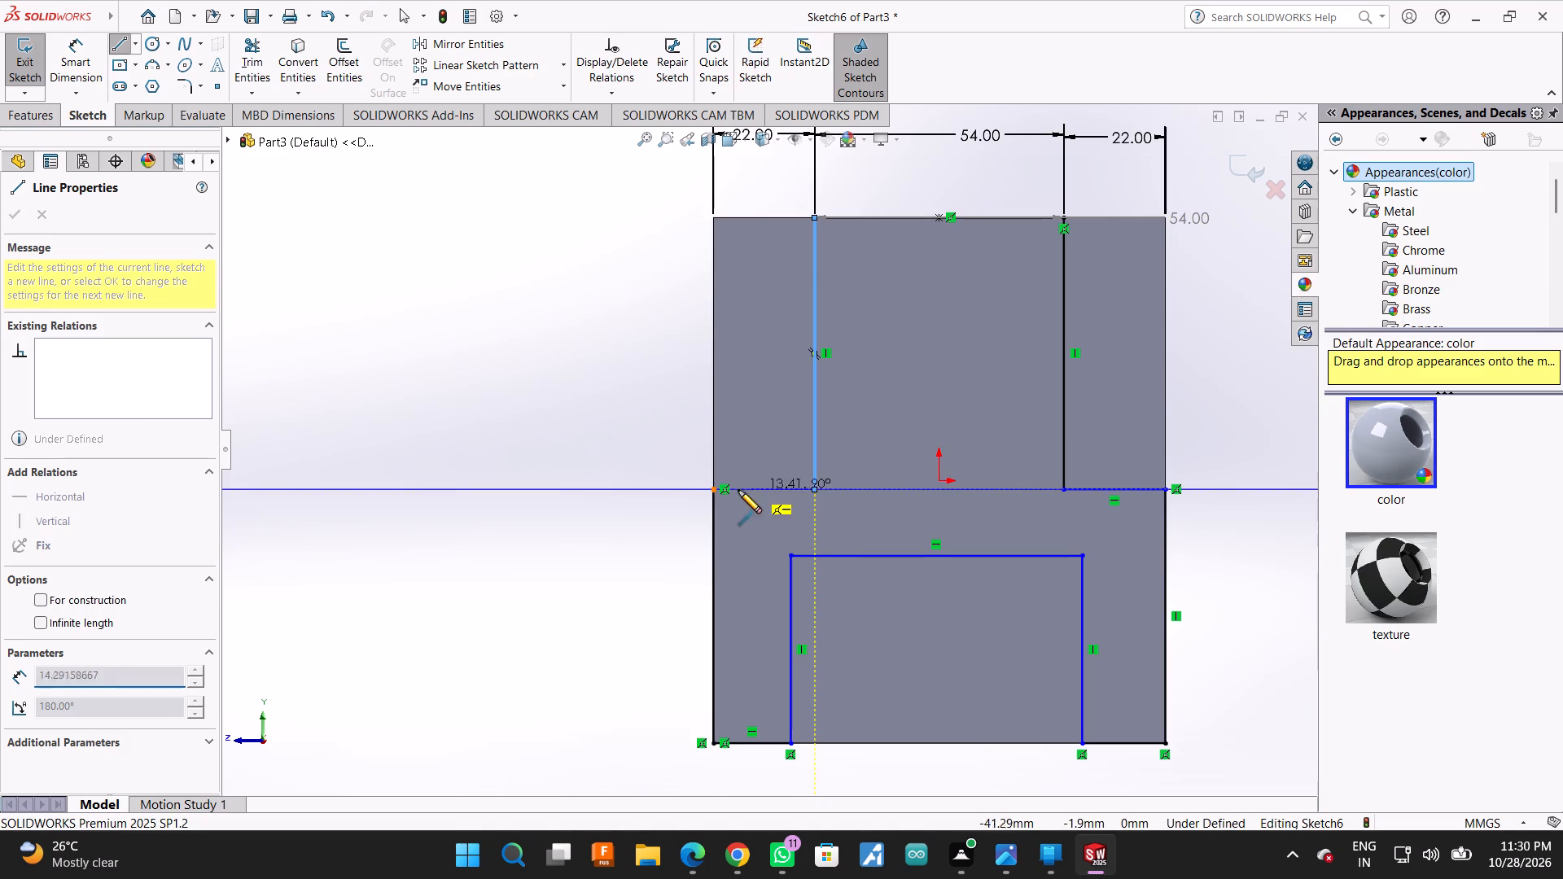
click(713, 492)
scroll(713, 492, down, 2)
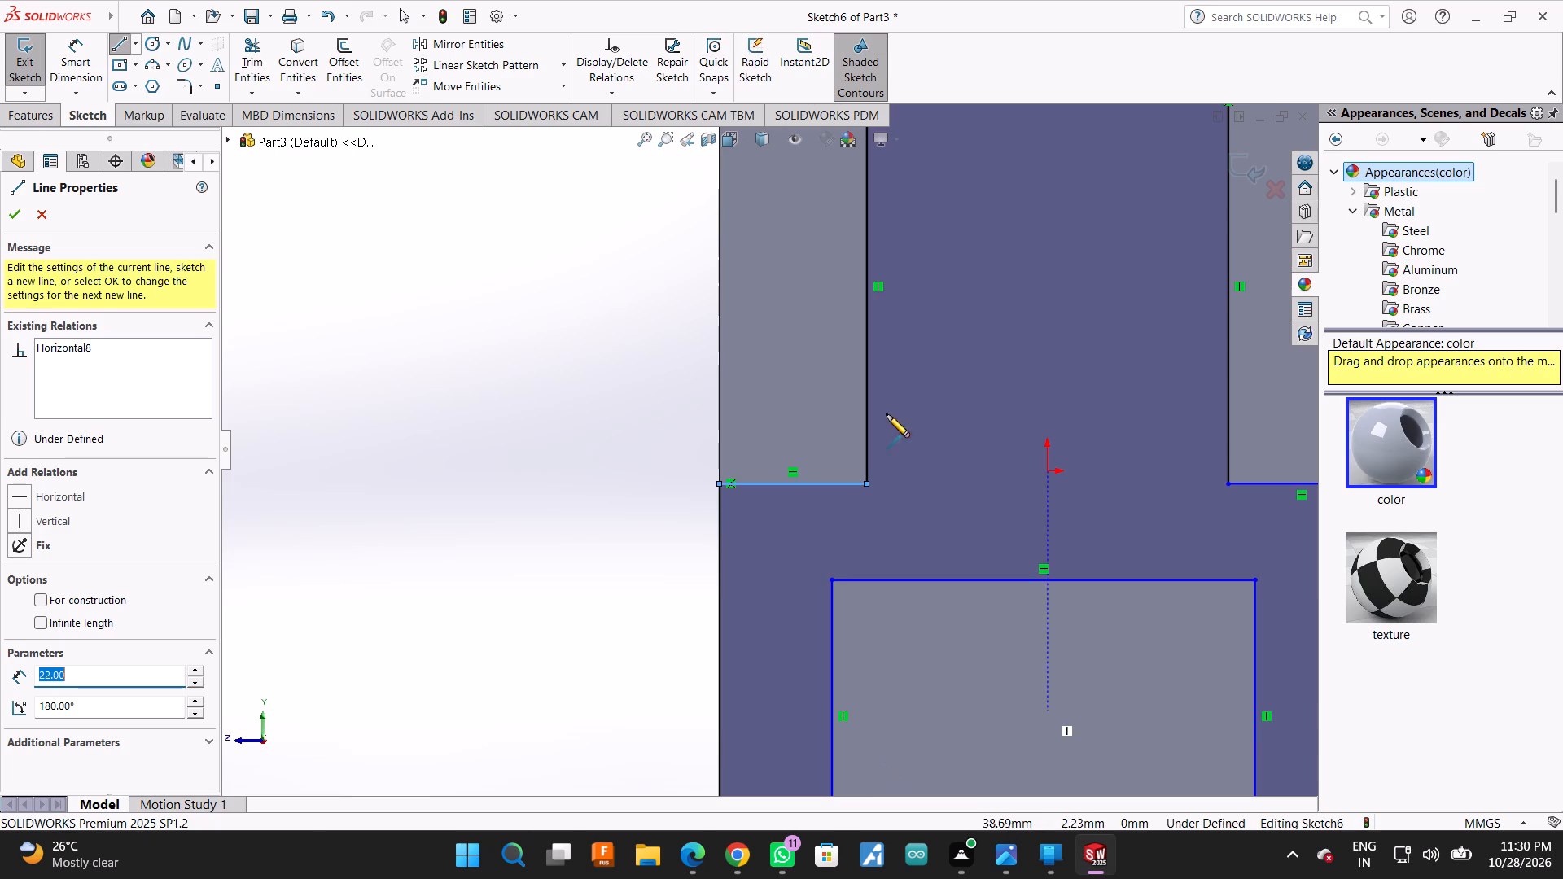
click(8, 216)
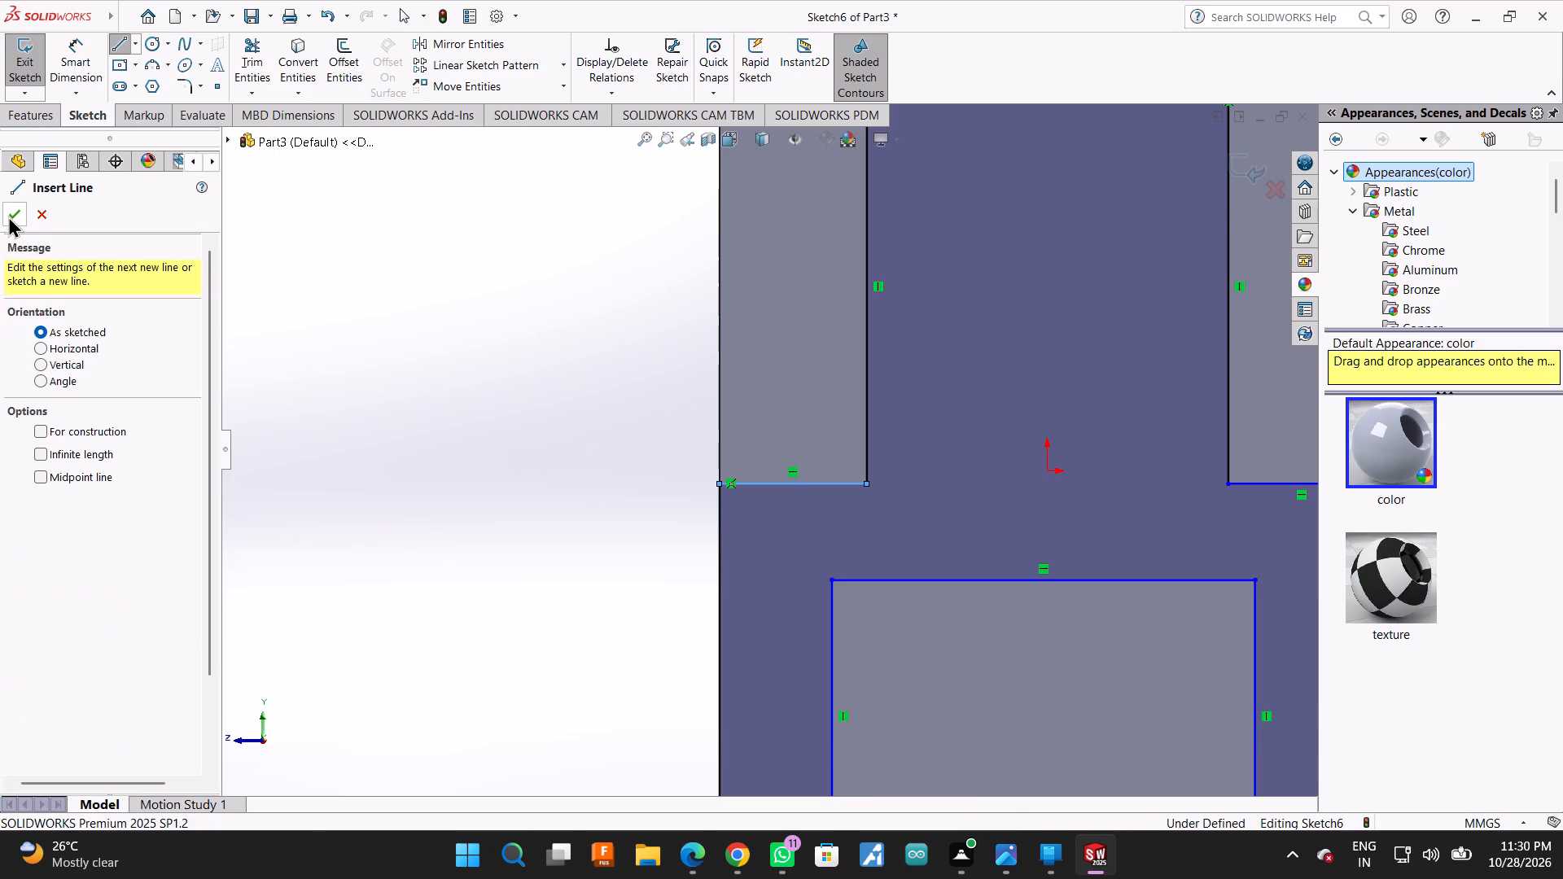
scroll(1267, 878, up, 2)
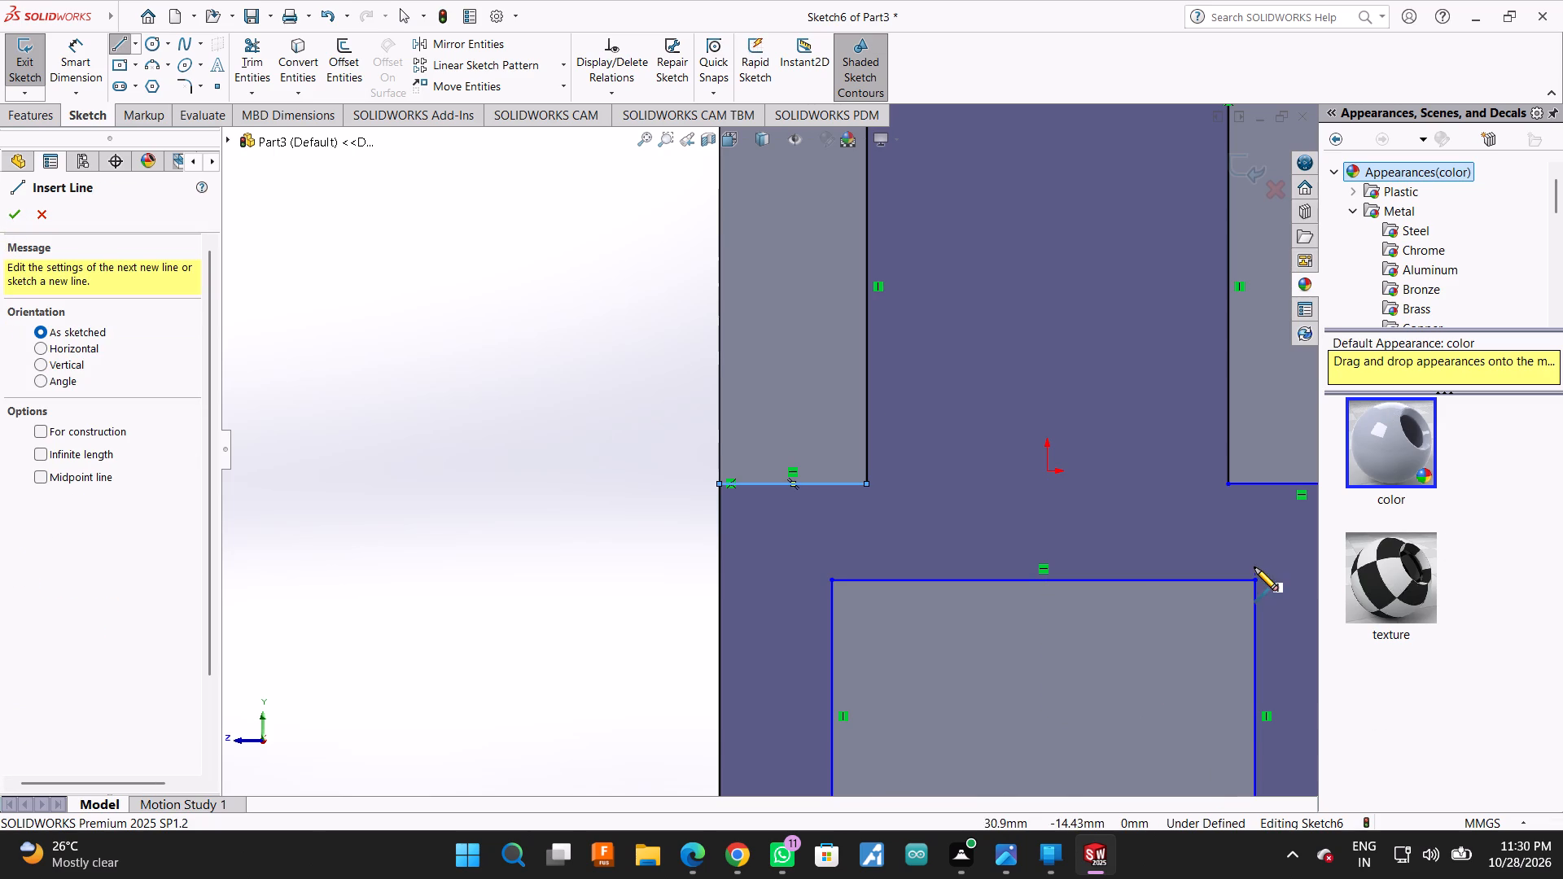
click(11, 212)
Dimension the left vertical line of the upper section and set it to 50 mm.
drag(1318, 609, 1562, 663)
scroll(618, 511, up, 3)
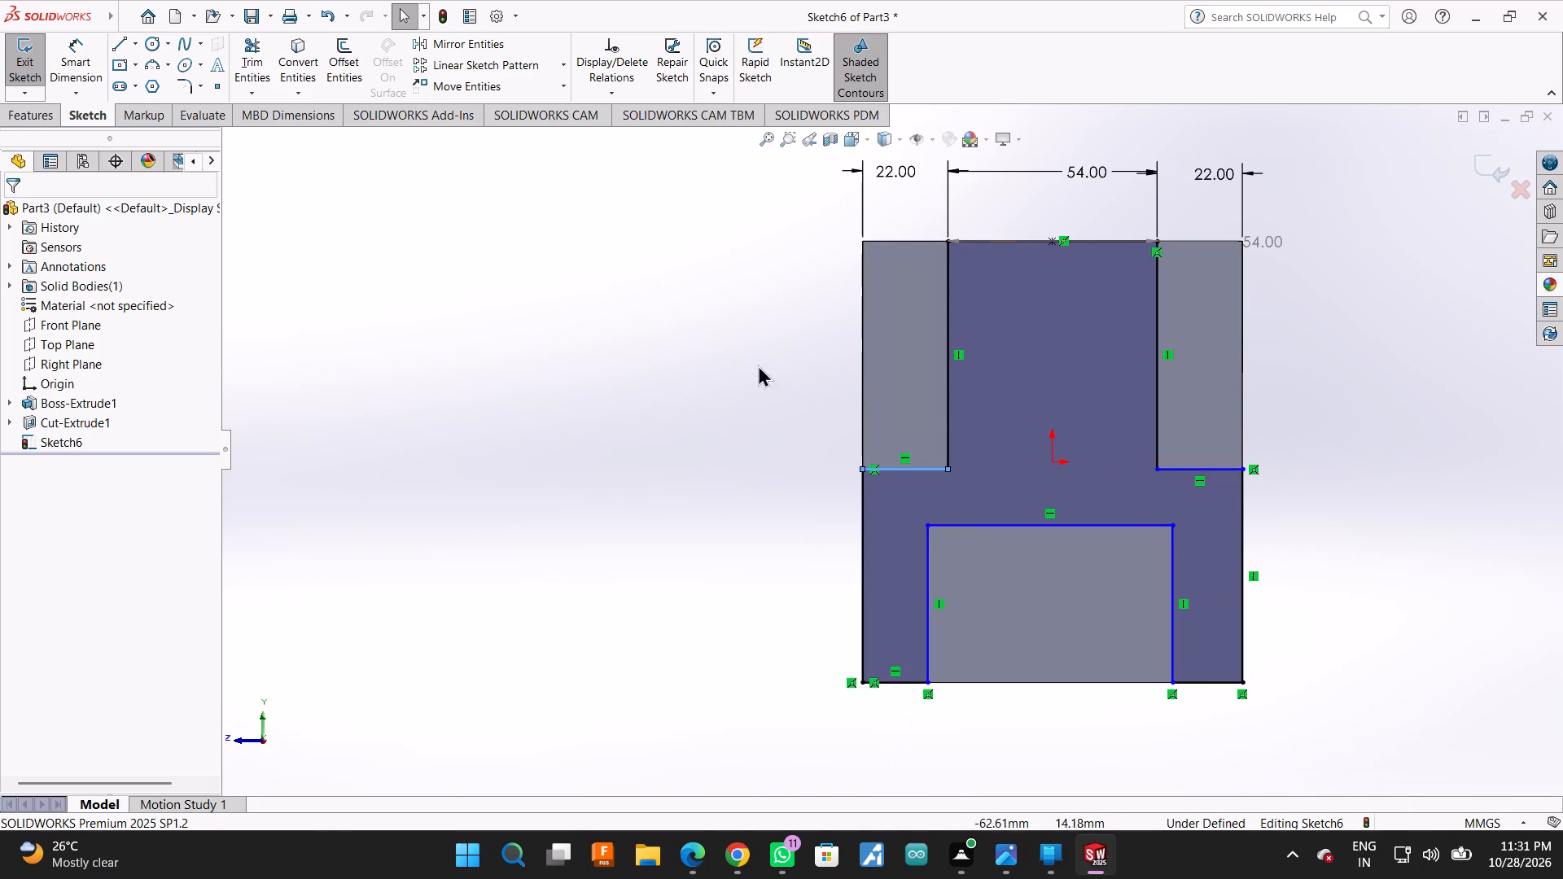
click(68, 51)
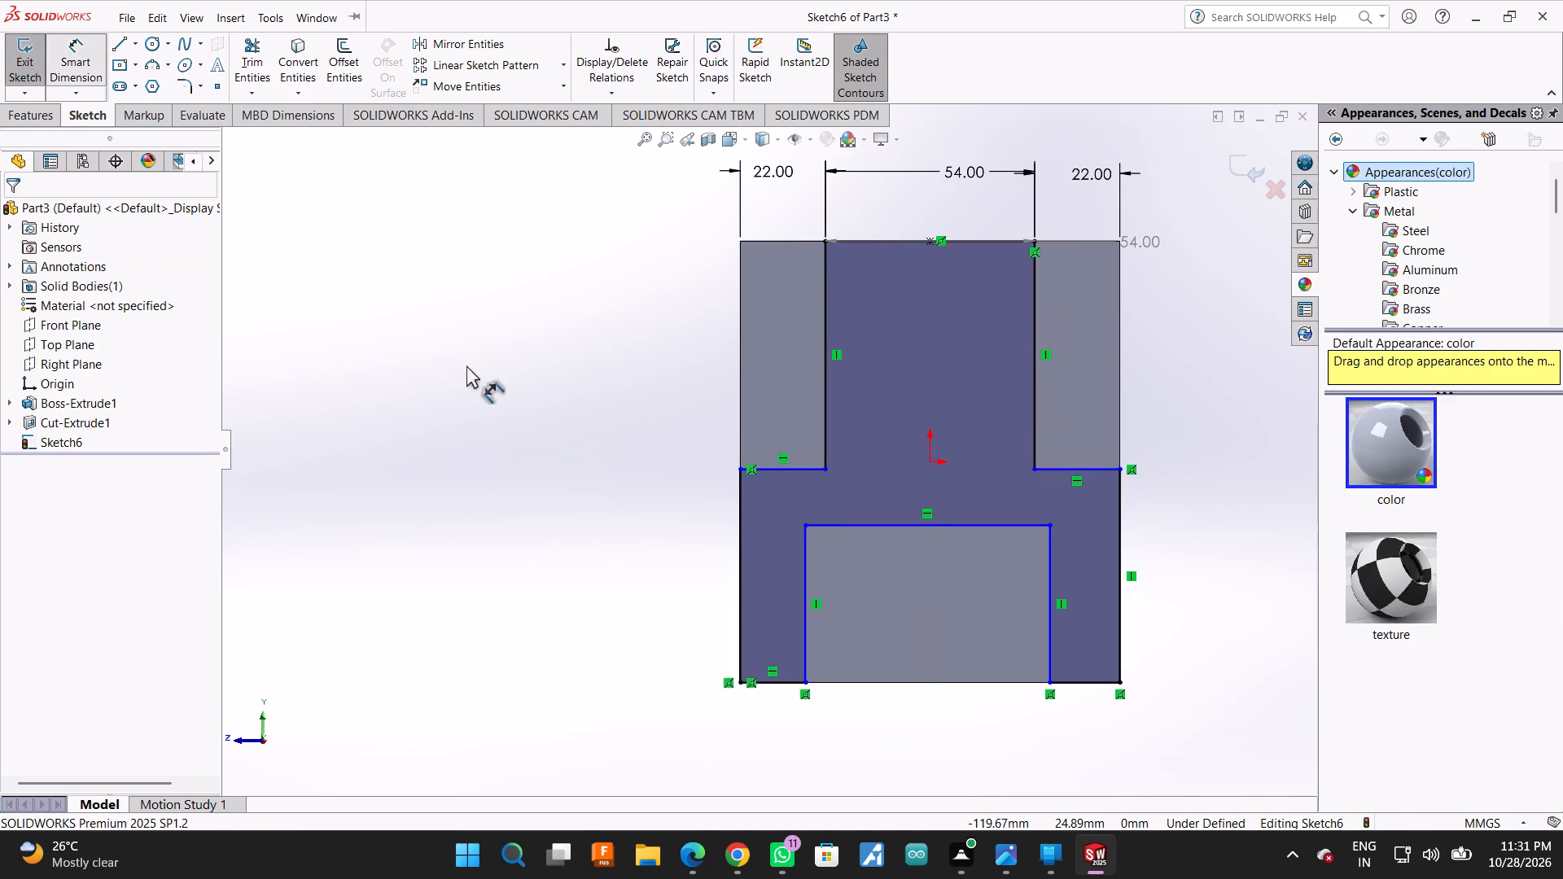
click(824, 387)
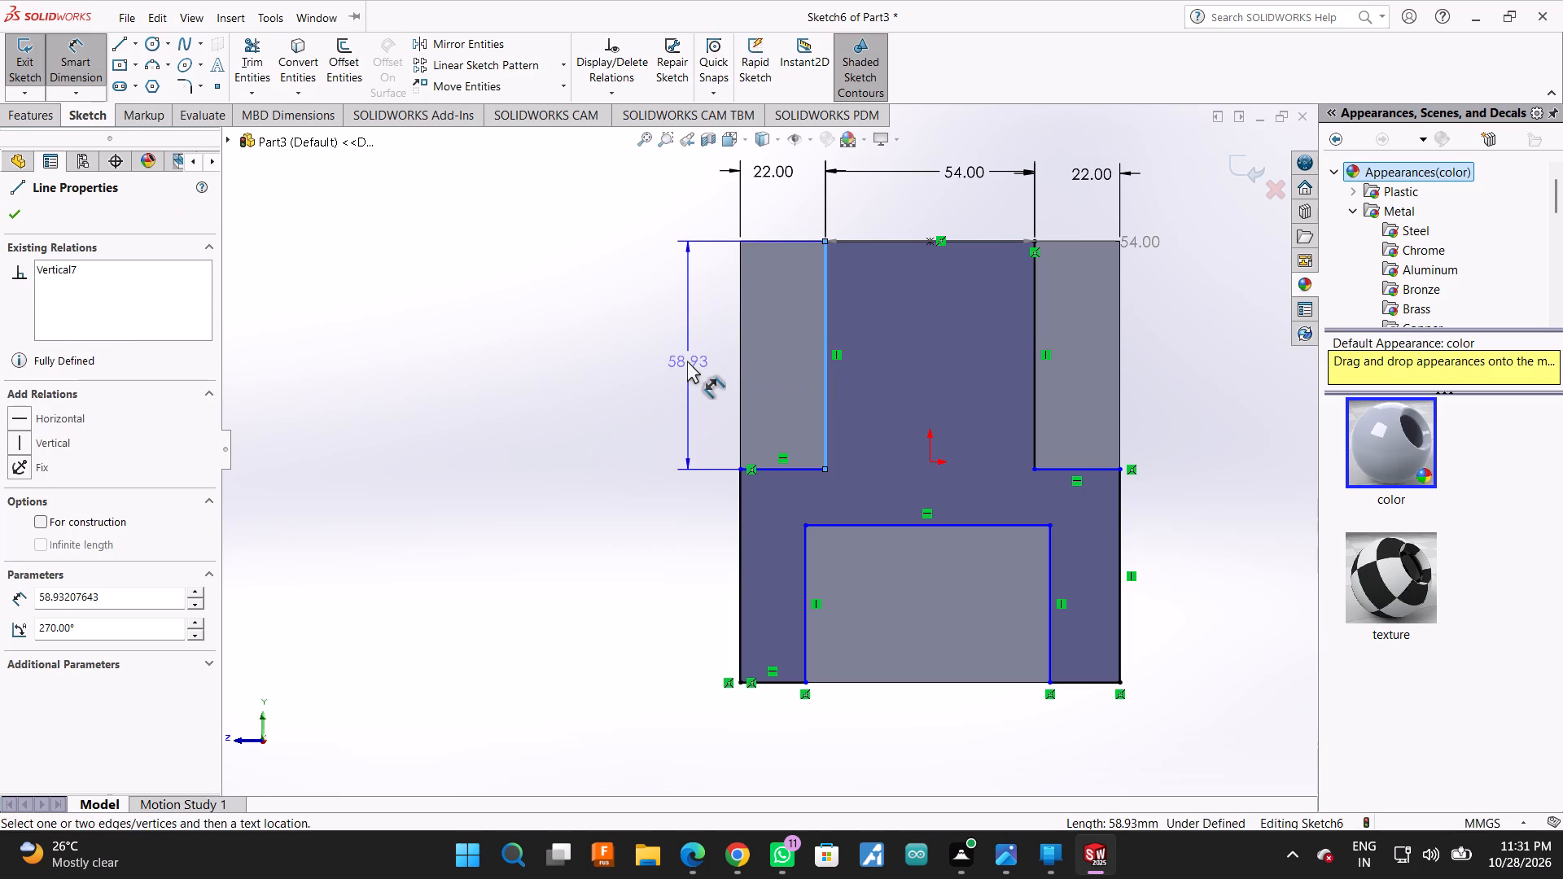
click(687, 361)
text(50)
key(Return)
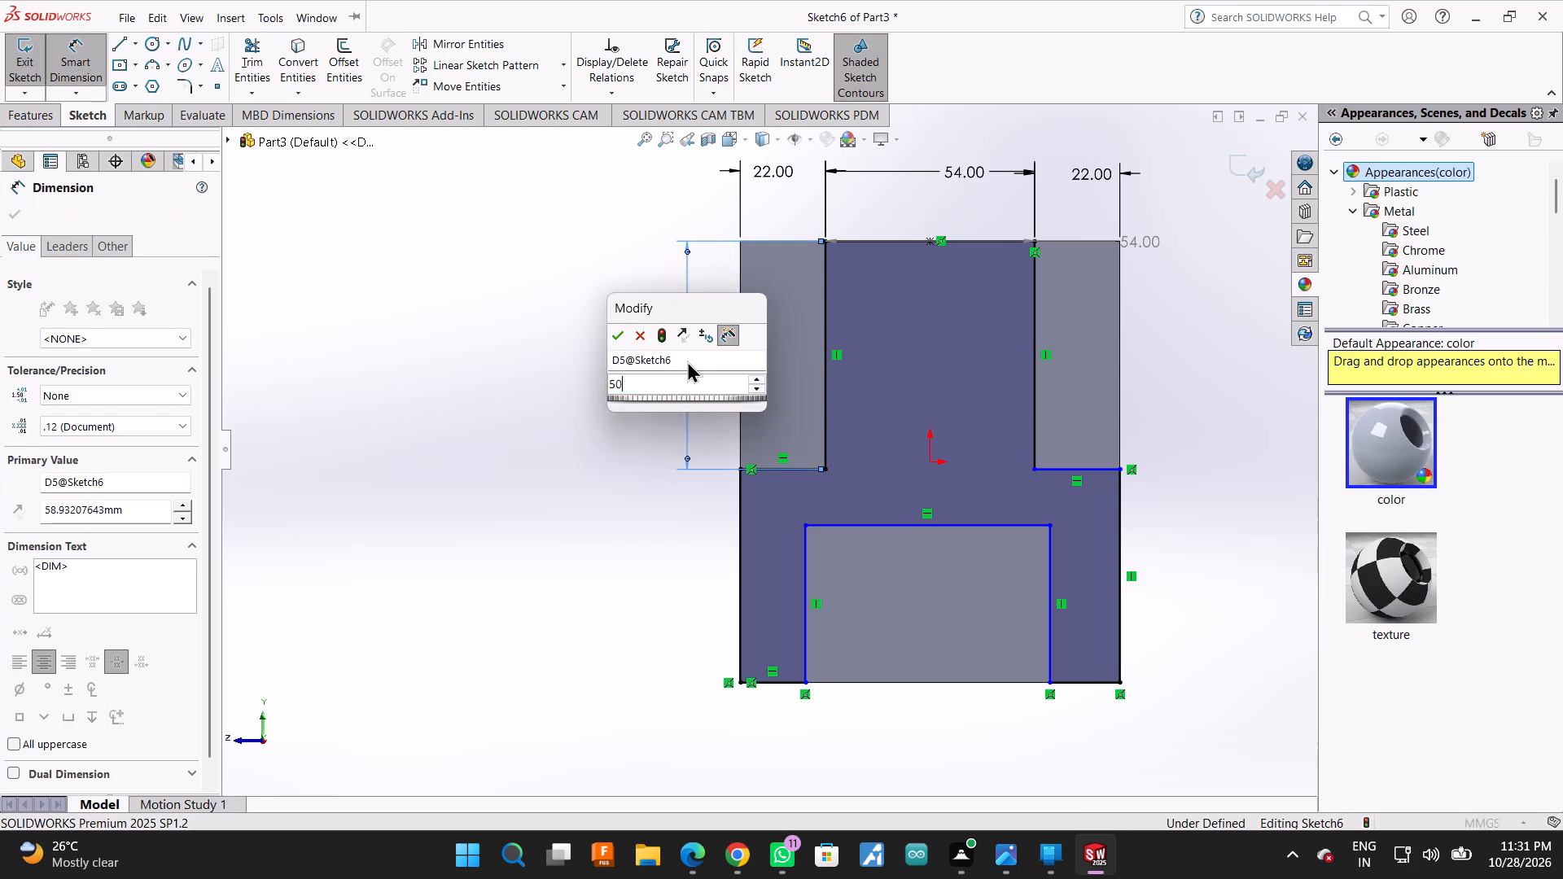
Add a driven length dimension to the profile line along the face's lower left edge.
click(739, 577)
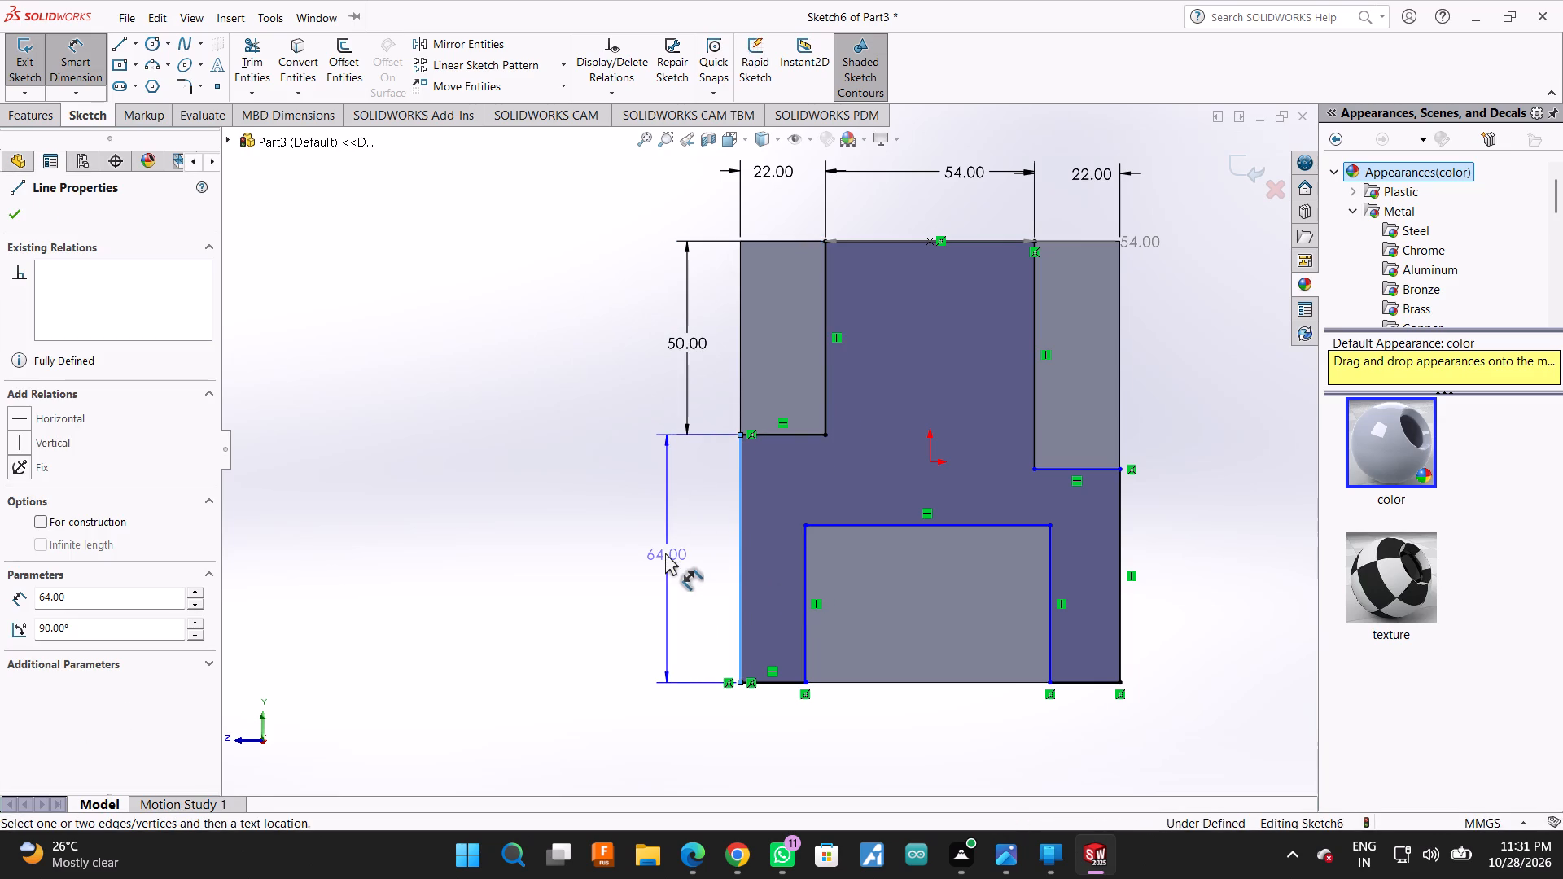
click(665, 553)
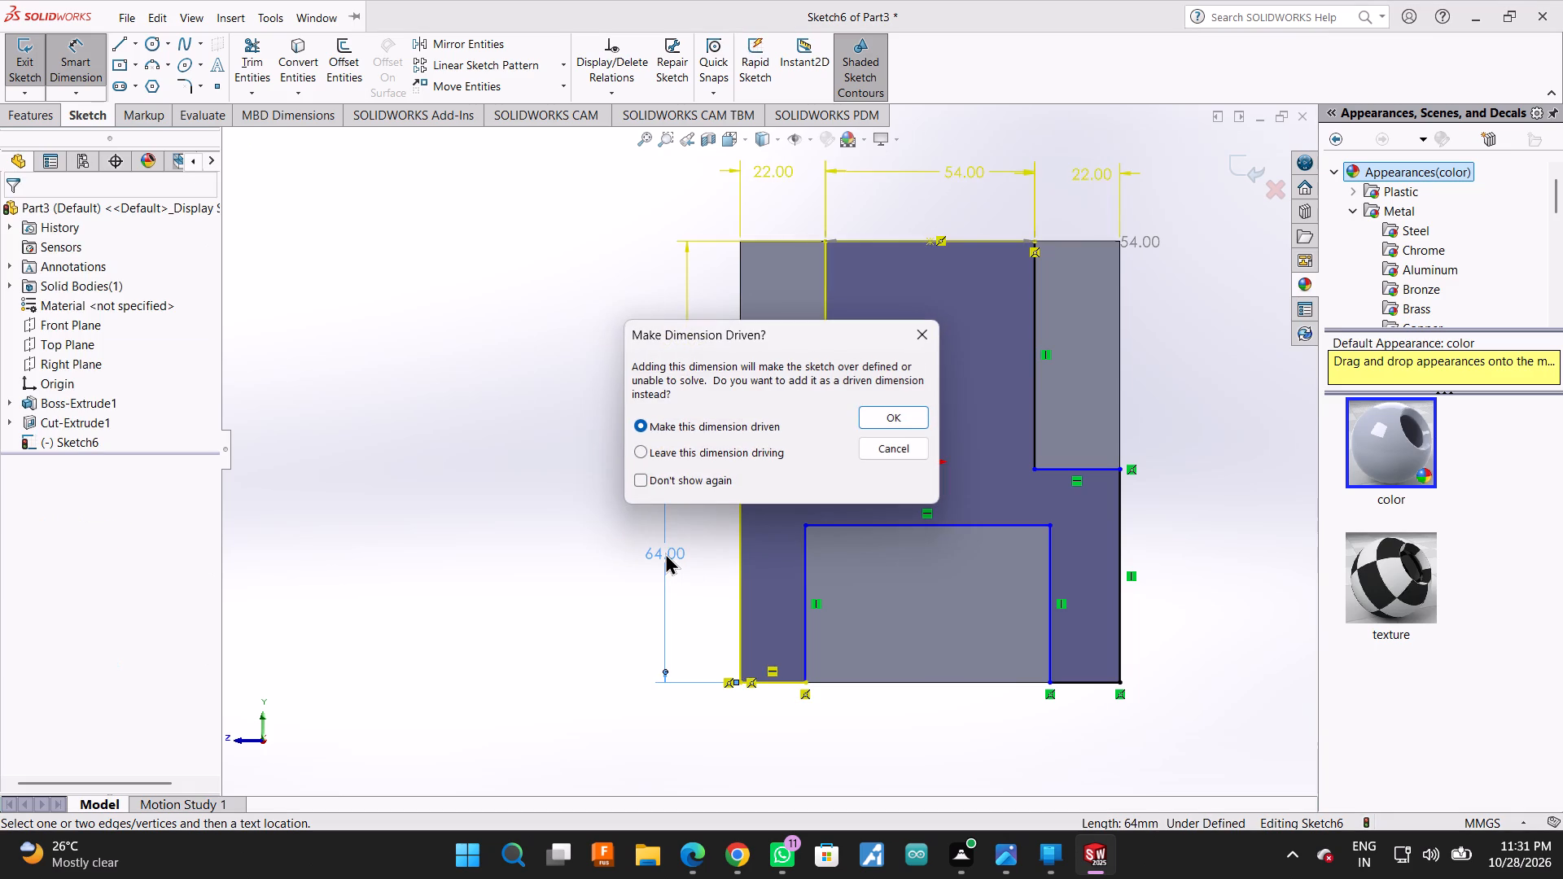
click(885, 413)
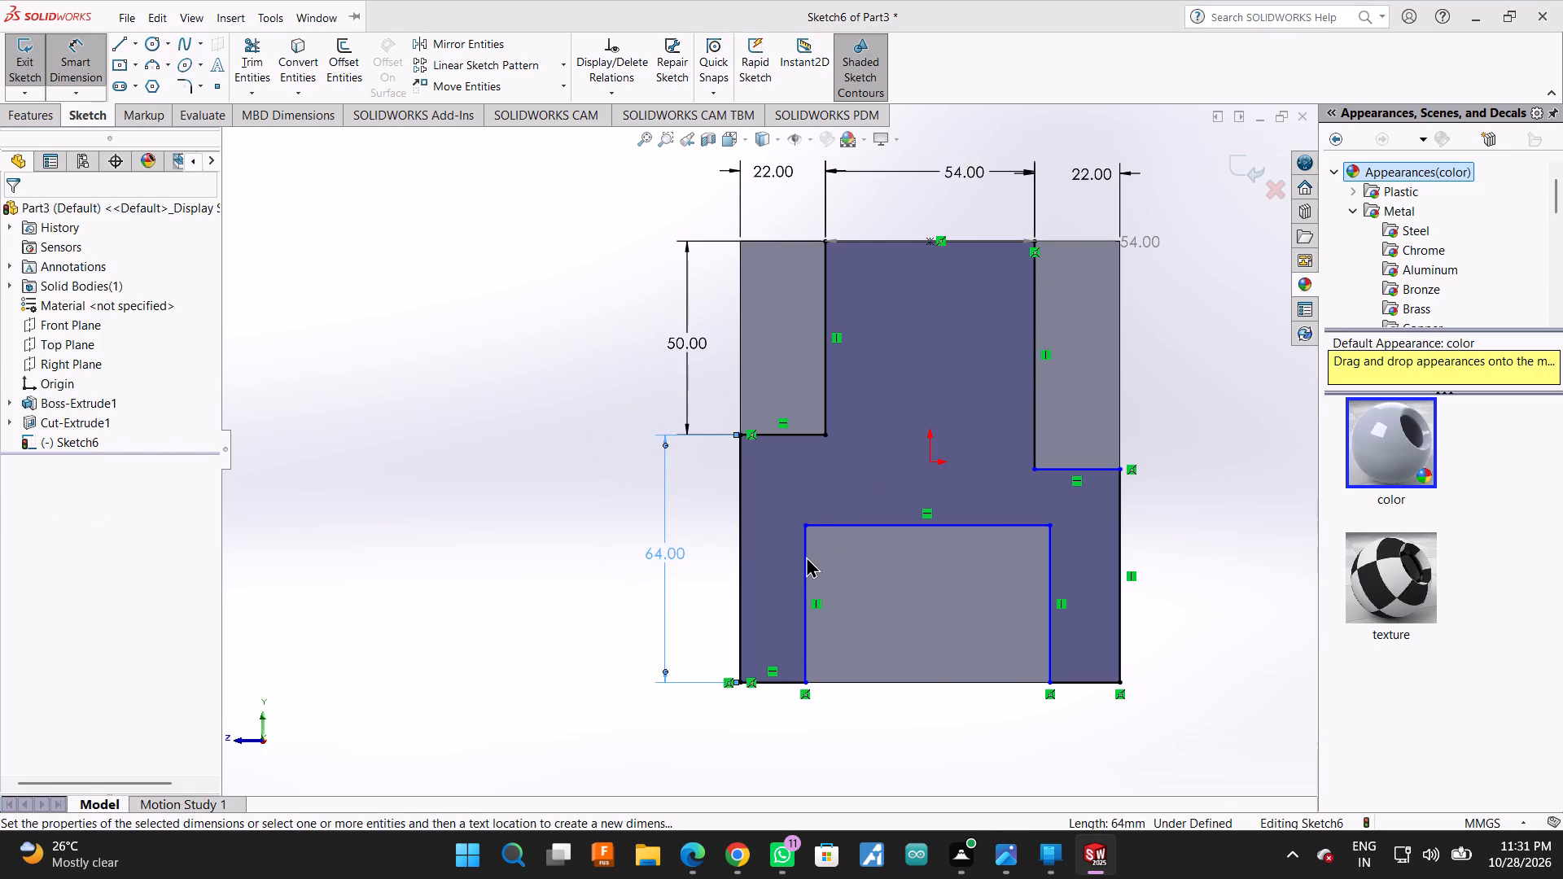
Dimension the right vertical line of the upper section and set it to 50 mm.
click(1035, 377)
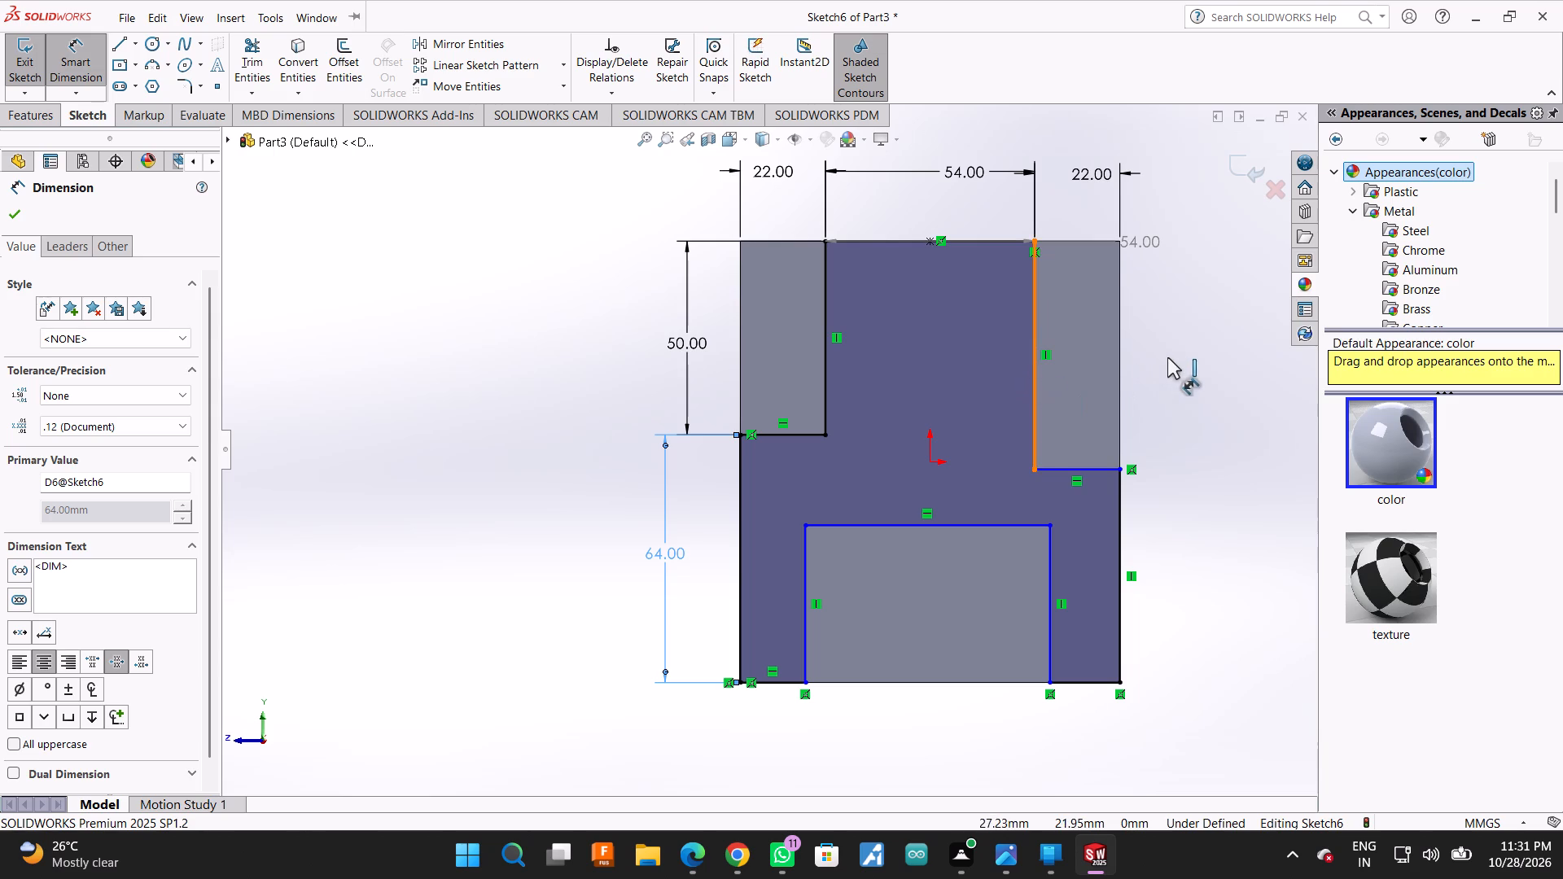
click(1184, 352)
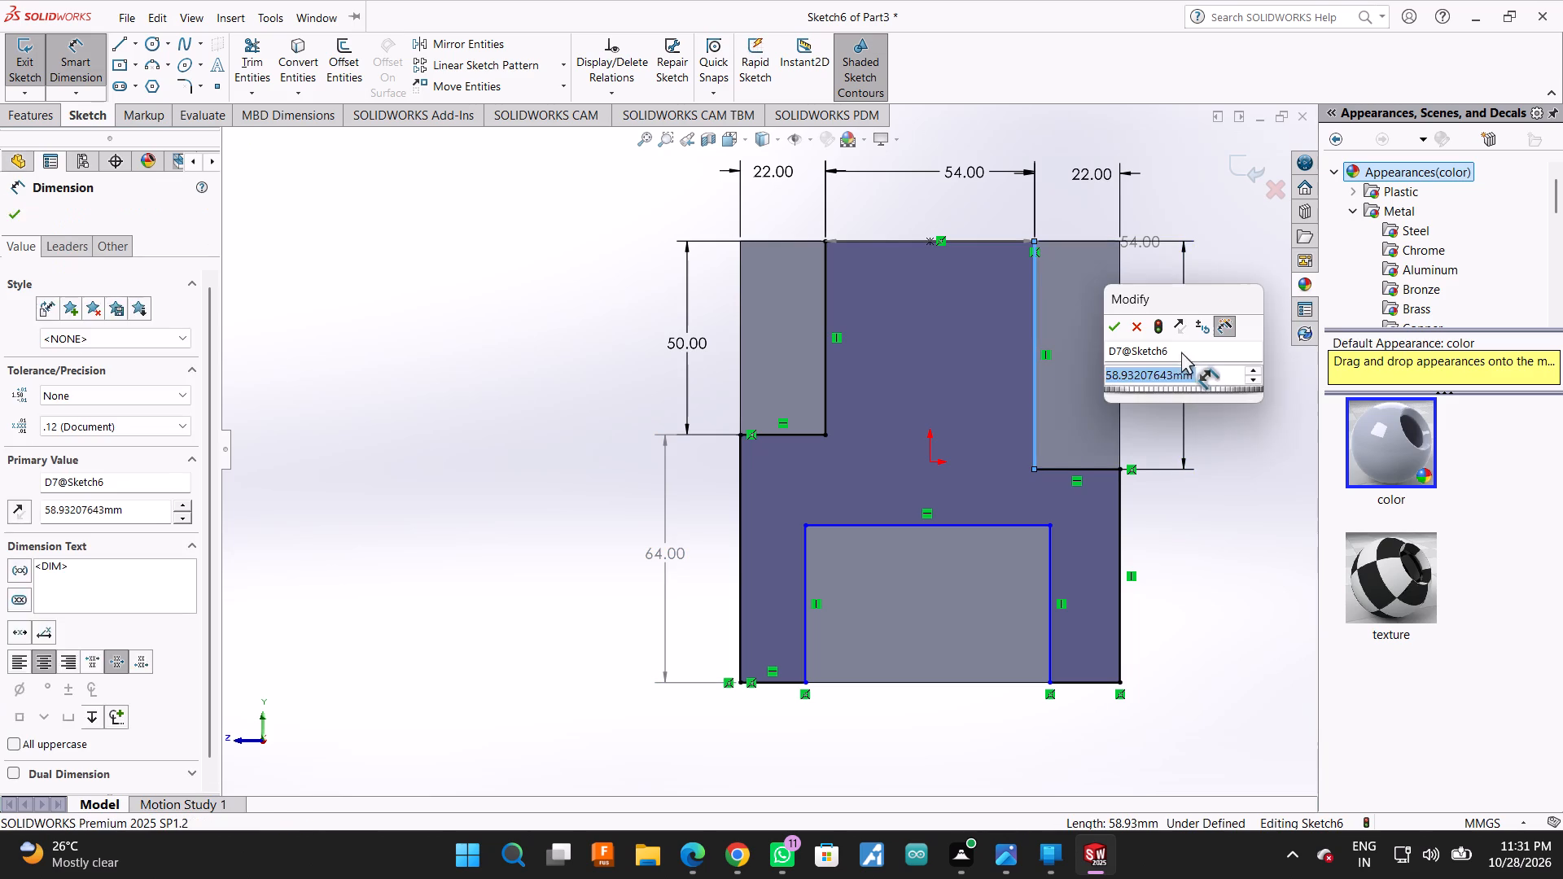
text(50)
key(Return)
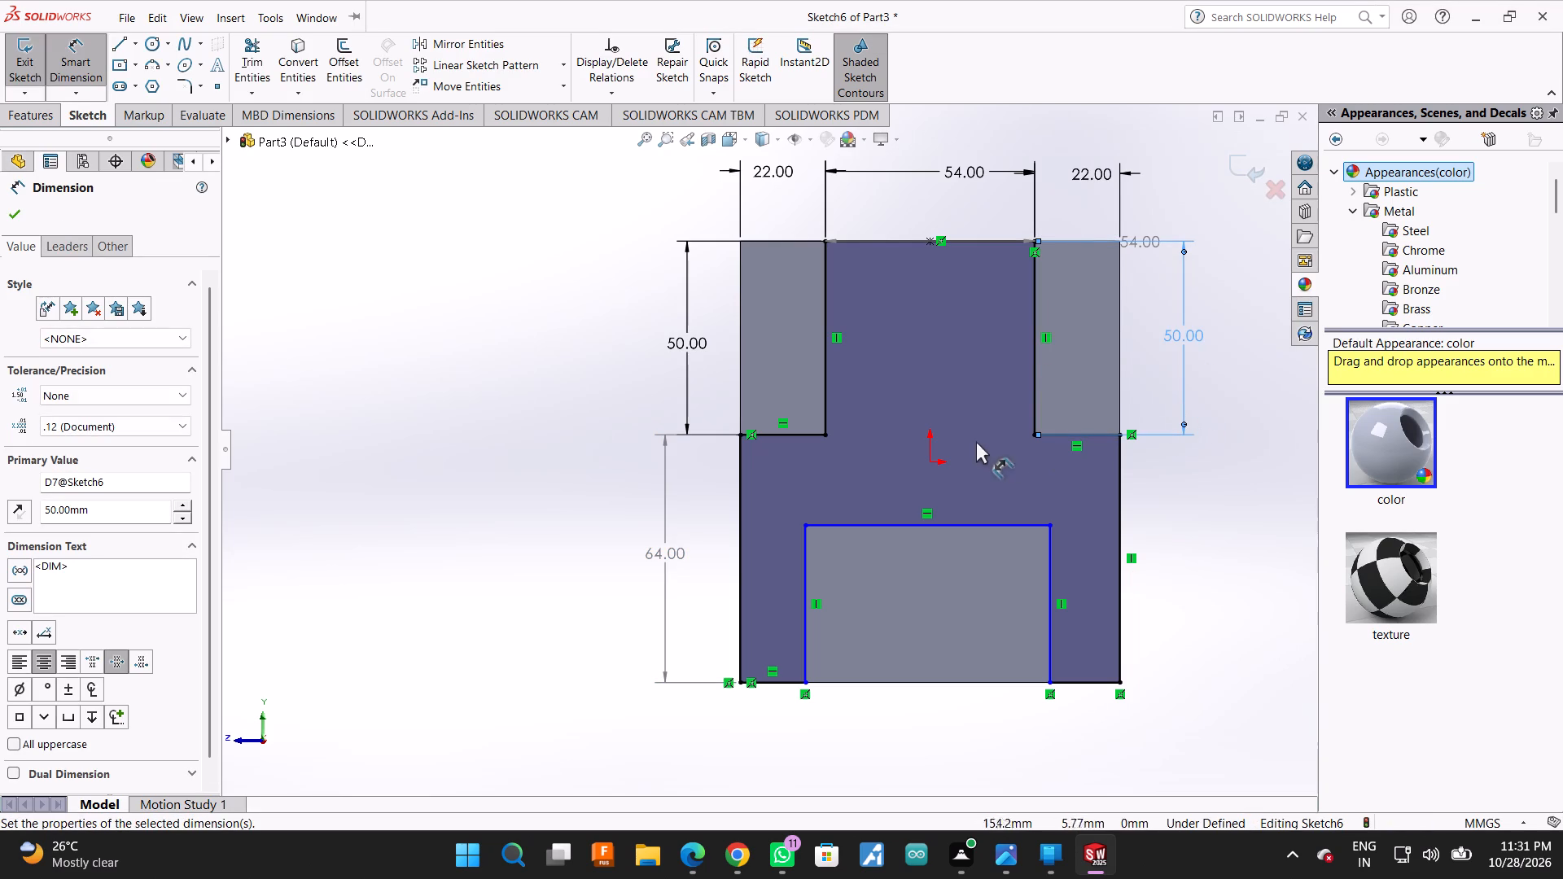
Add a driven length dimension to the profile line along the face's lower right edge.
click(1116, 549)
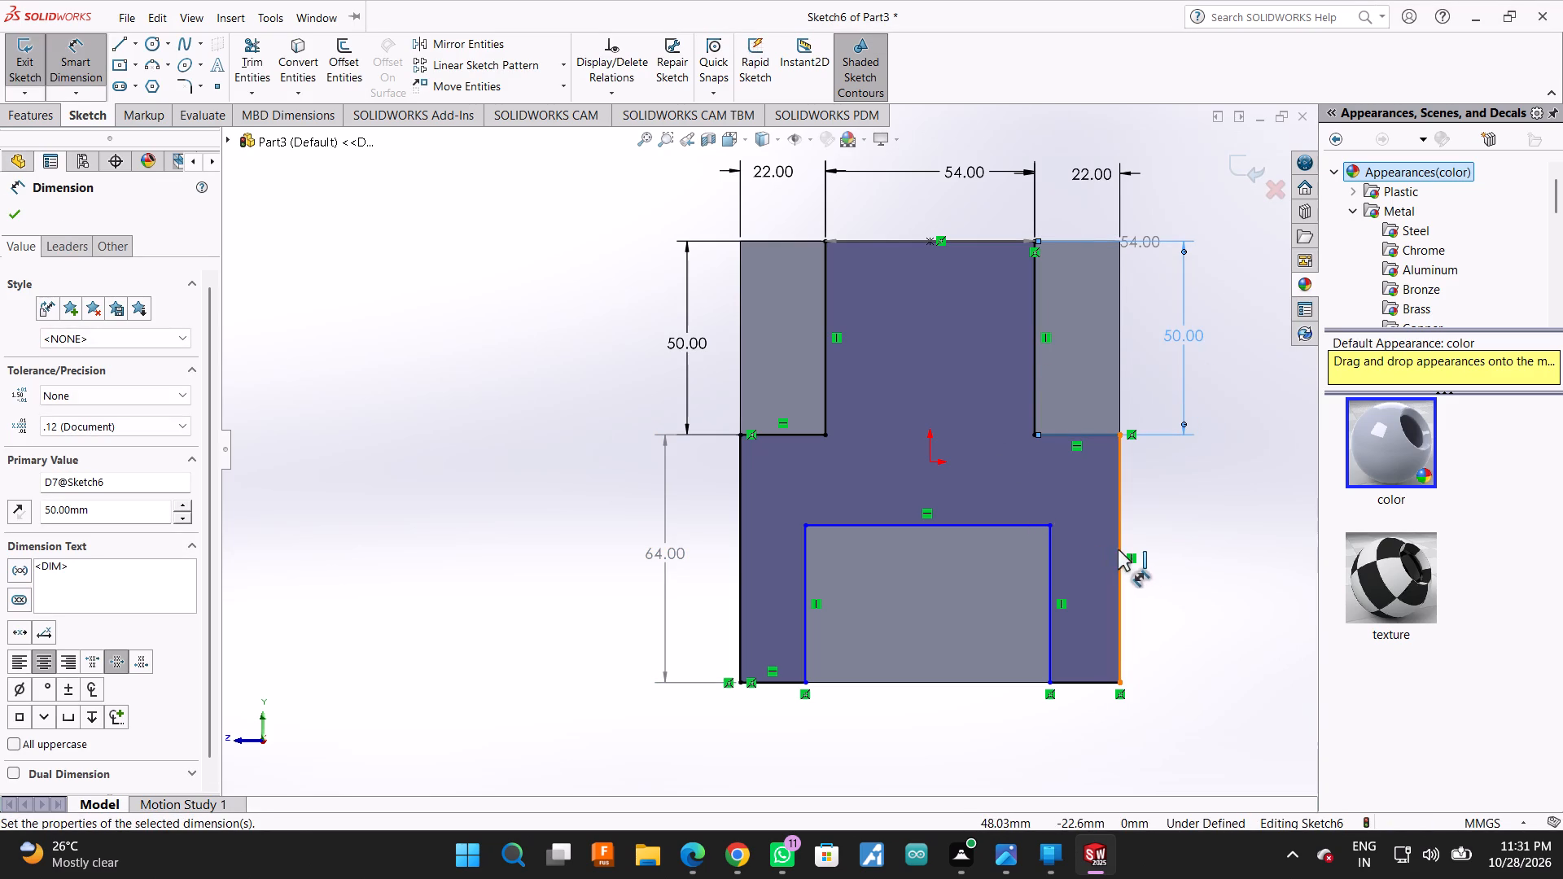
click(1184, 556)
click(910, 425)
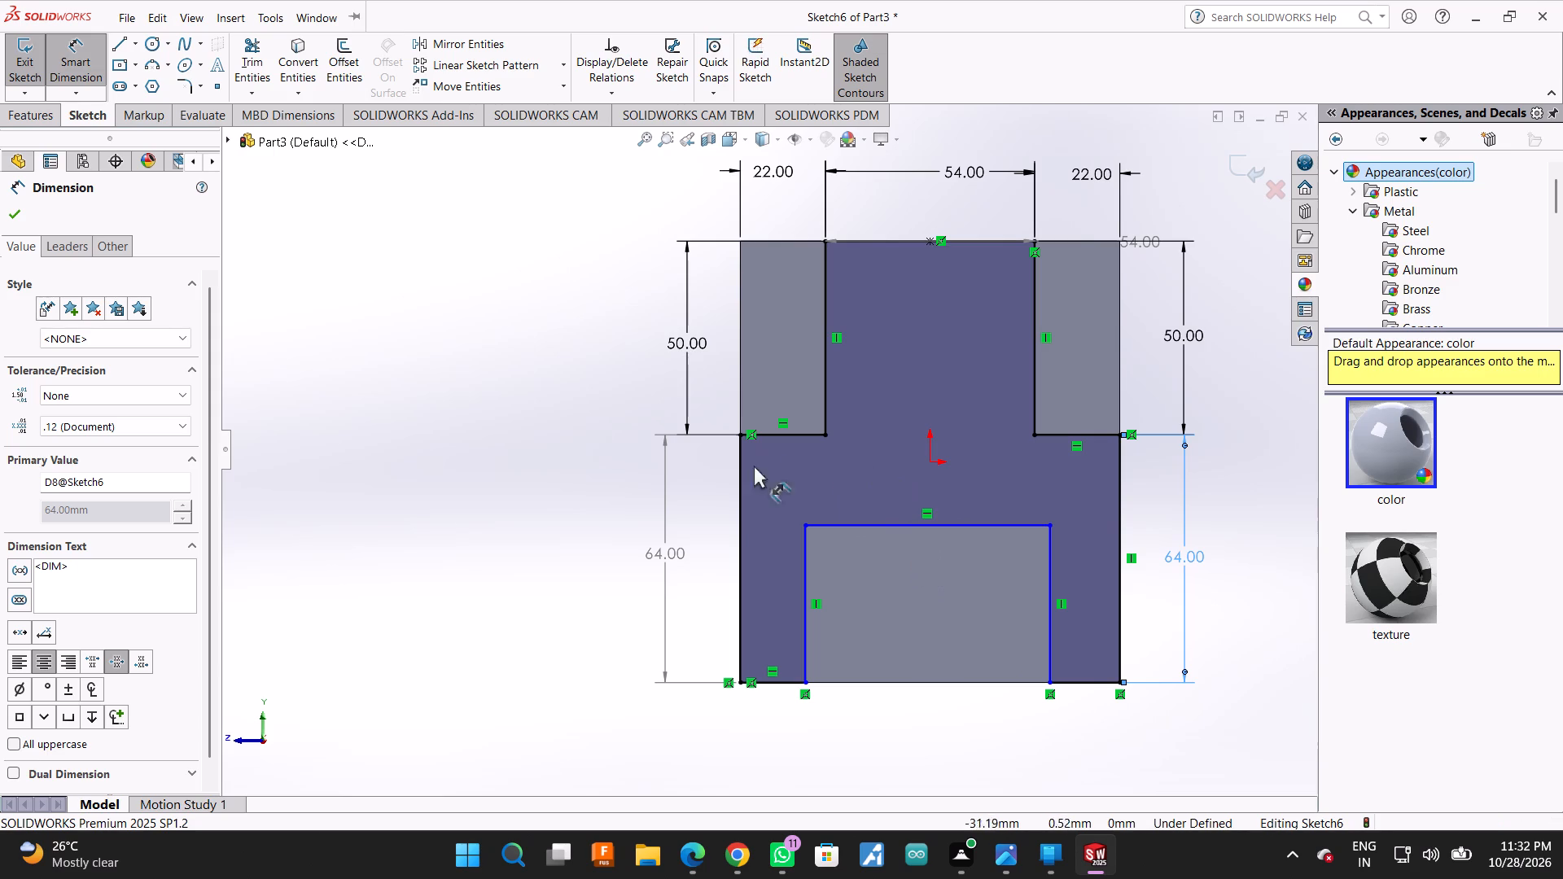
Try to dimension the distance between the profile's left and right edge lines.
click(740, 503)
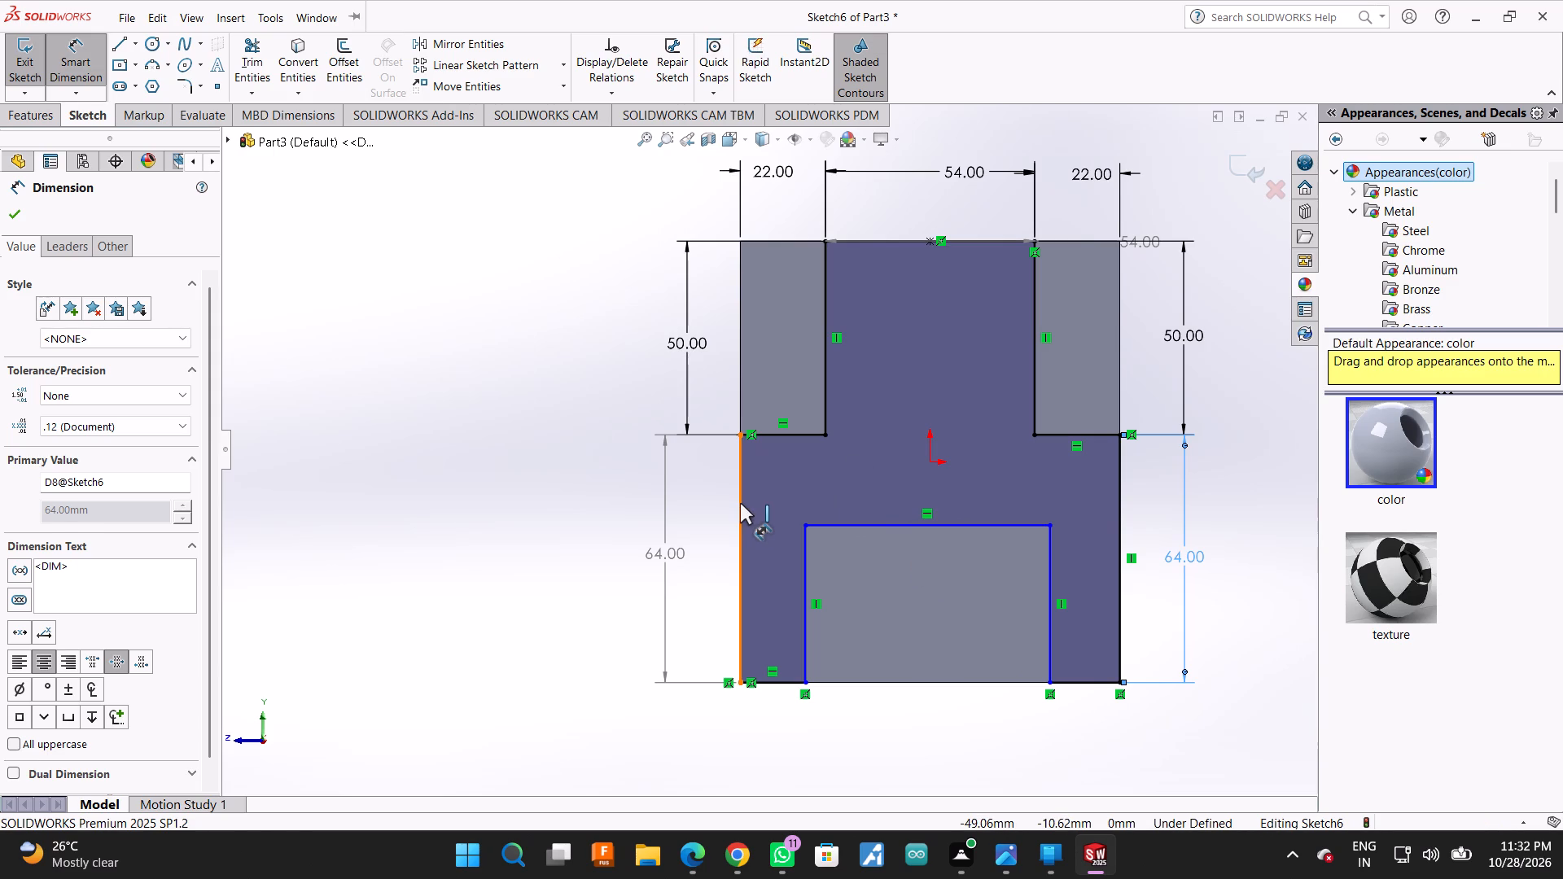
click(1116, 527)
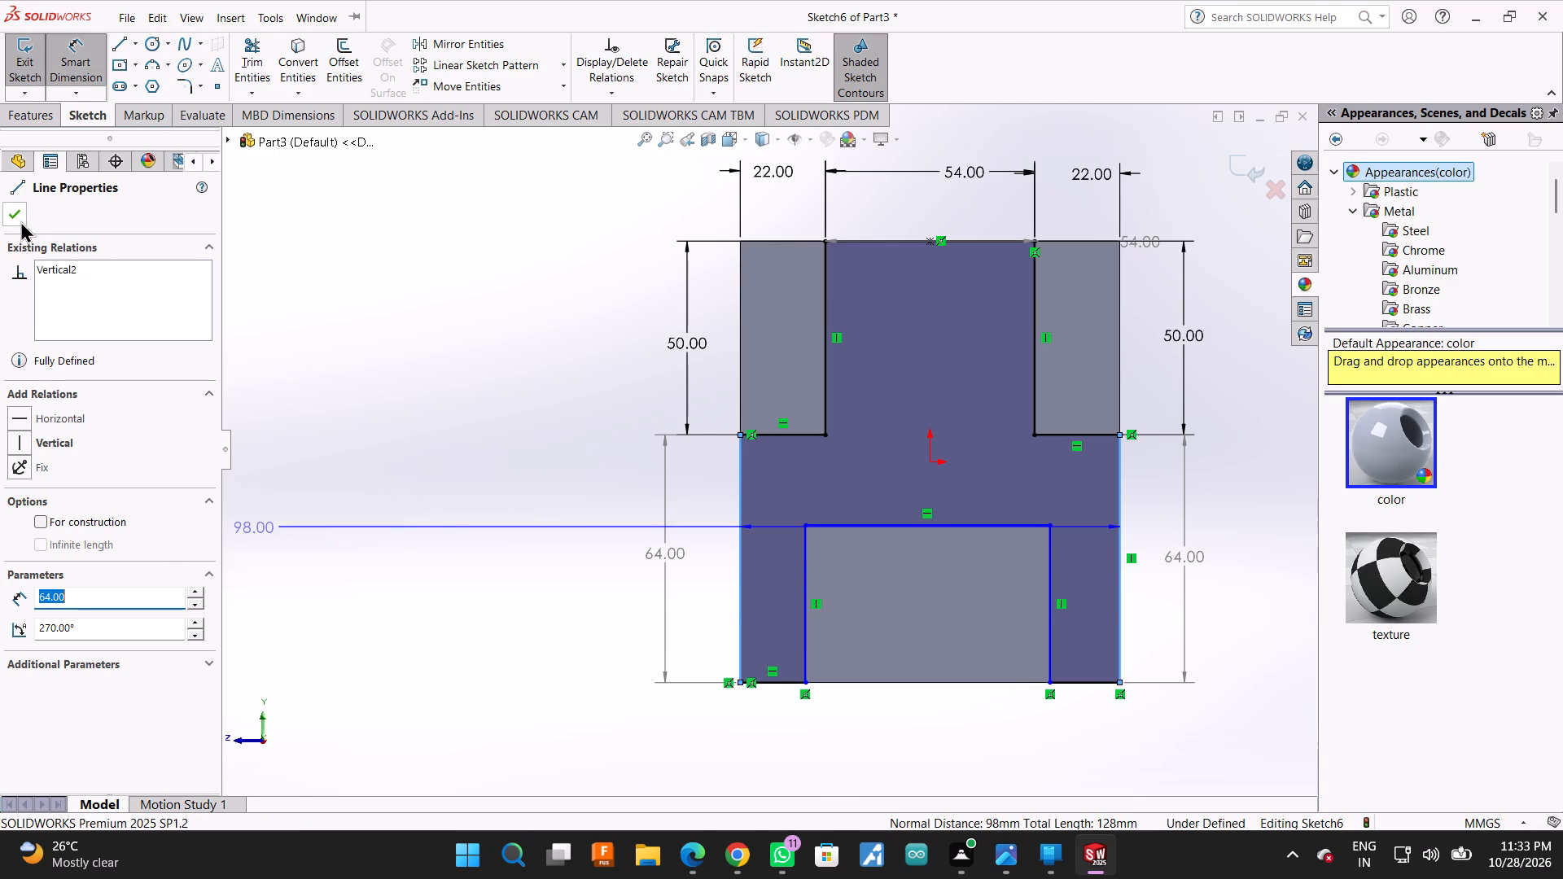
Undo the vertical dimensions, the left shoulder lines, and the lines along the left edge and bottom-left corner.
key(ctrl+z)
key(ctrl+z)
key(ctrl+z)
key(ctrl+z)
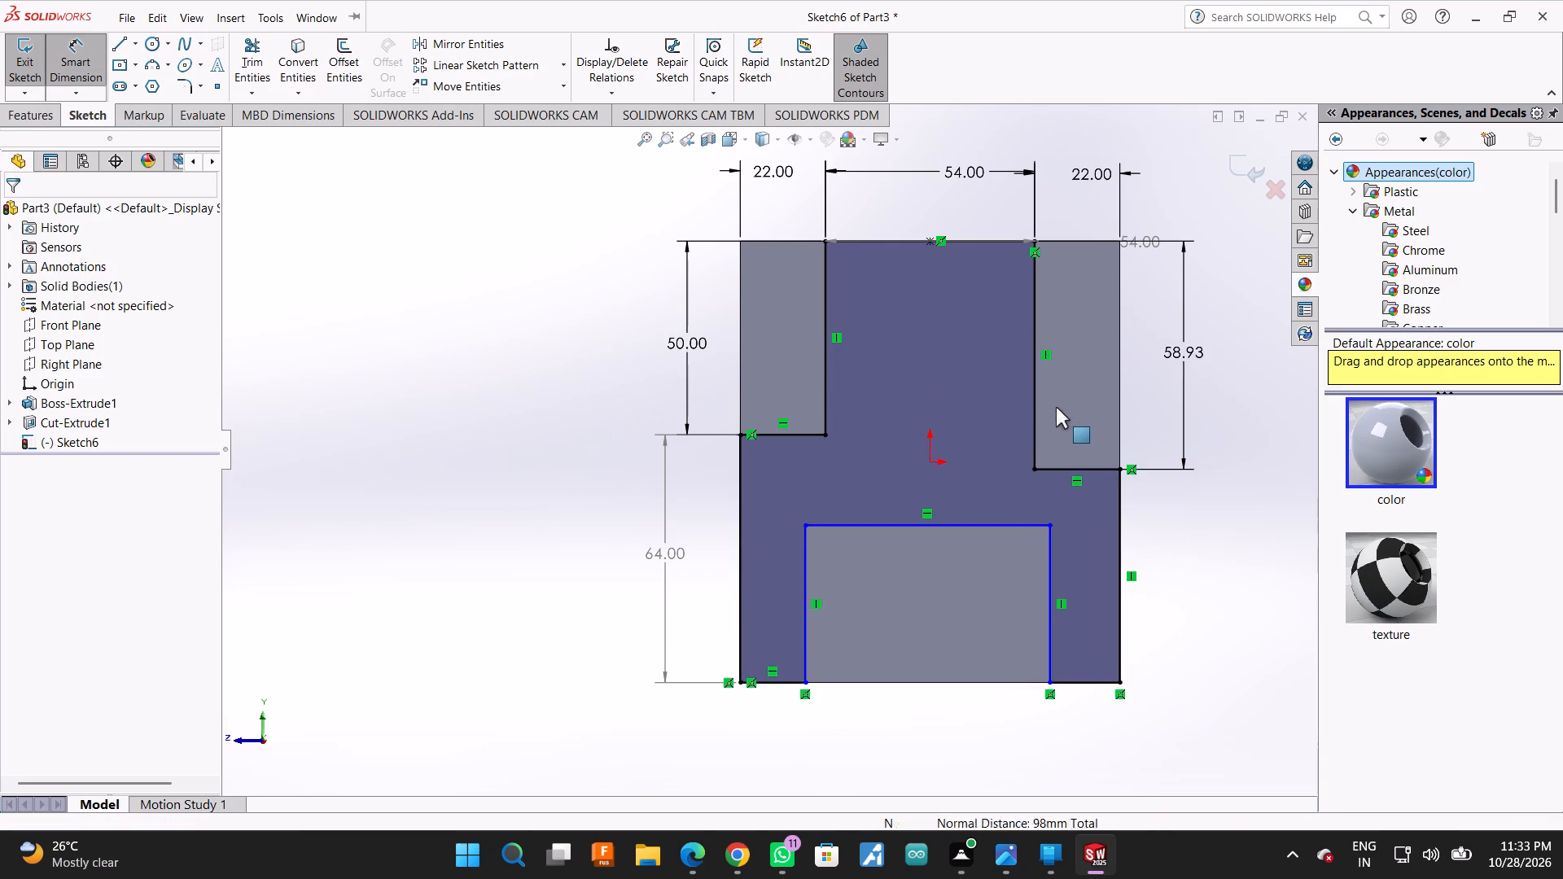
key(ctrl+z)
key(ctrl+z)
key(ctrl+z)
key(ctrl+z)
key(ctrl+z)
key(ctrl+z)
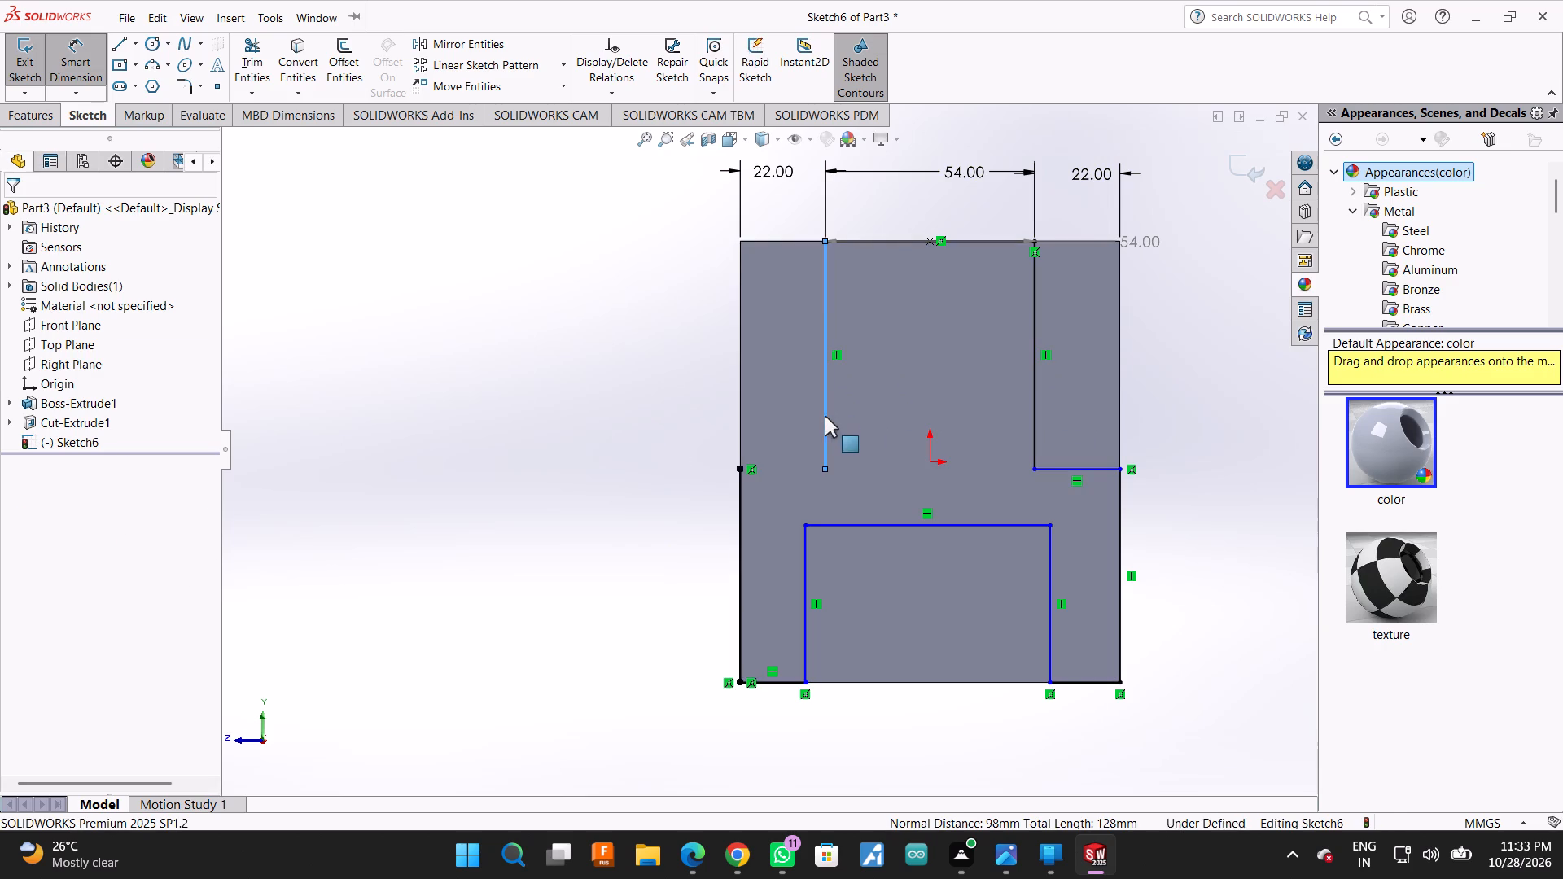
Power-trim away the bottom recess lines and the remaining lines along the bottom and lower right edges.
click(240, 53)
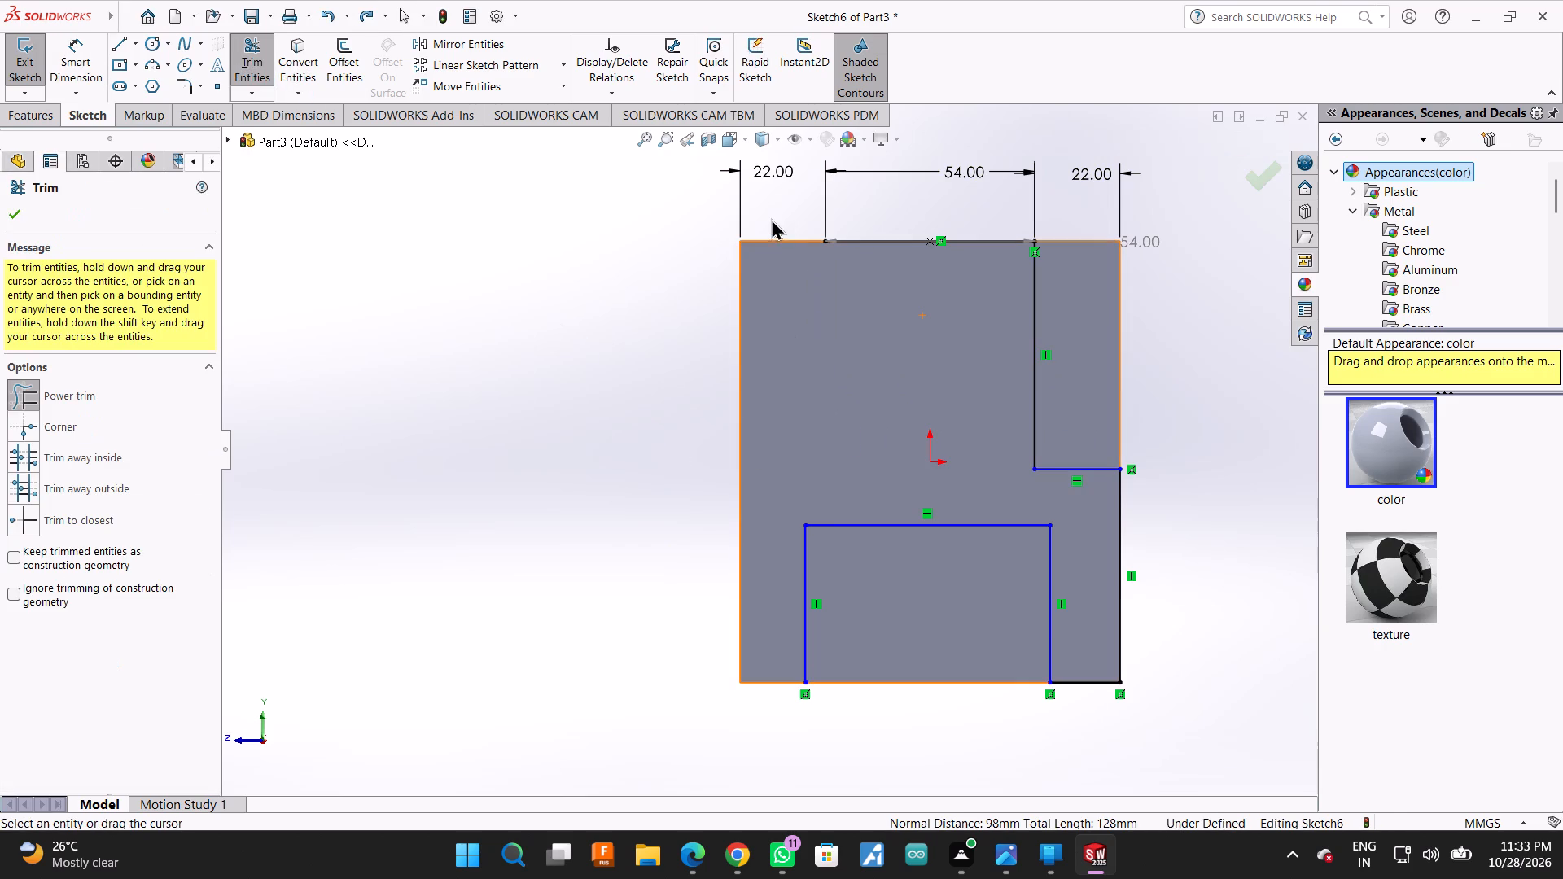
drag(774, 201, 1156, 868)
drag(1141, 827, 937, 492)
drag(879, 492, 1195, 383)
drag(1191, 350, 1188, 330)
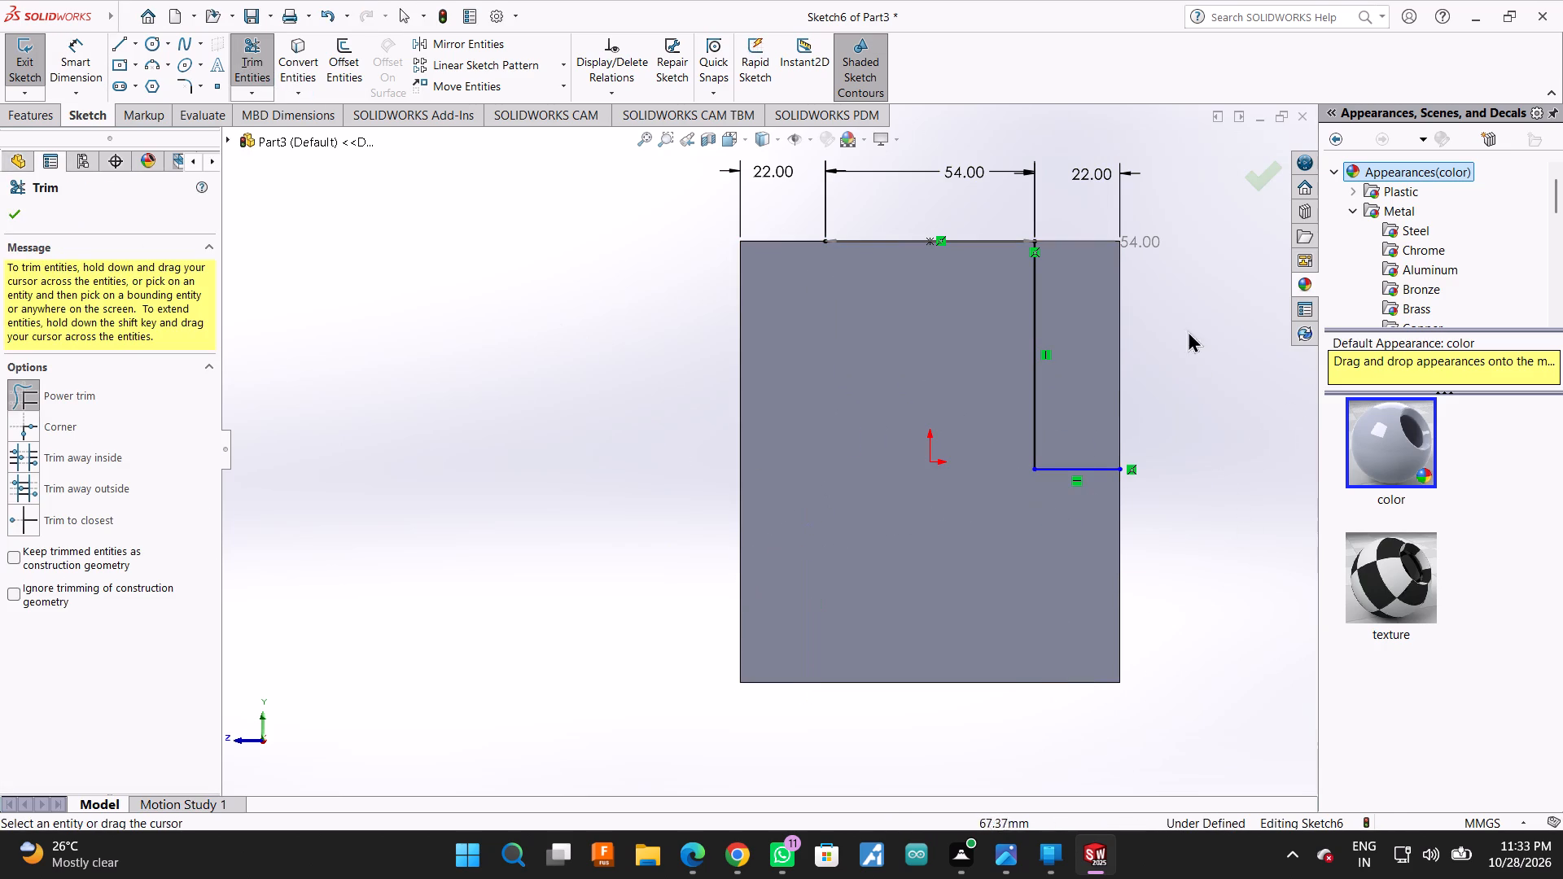
Power-trim away the remaining right shoulder lines and the profile line along the side face's top edge.
drag(1188, 330, 1067, 281)
drag(1057, 299, 1012, 278)
drag(987, 189, 926, 260)
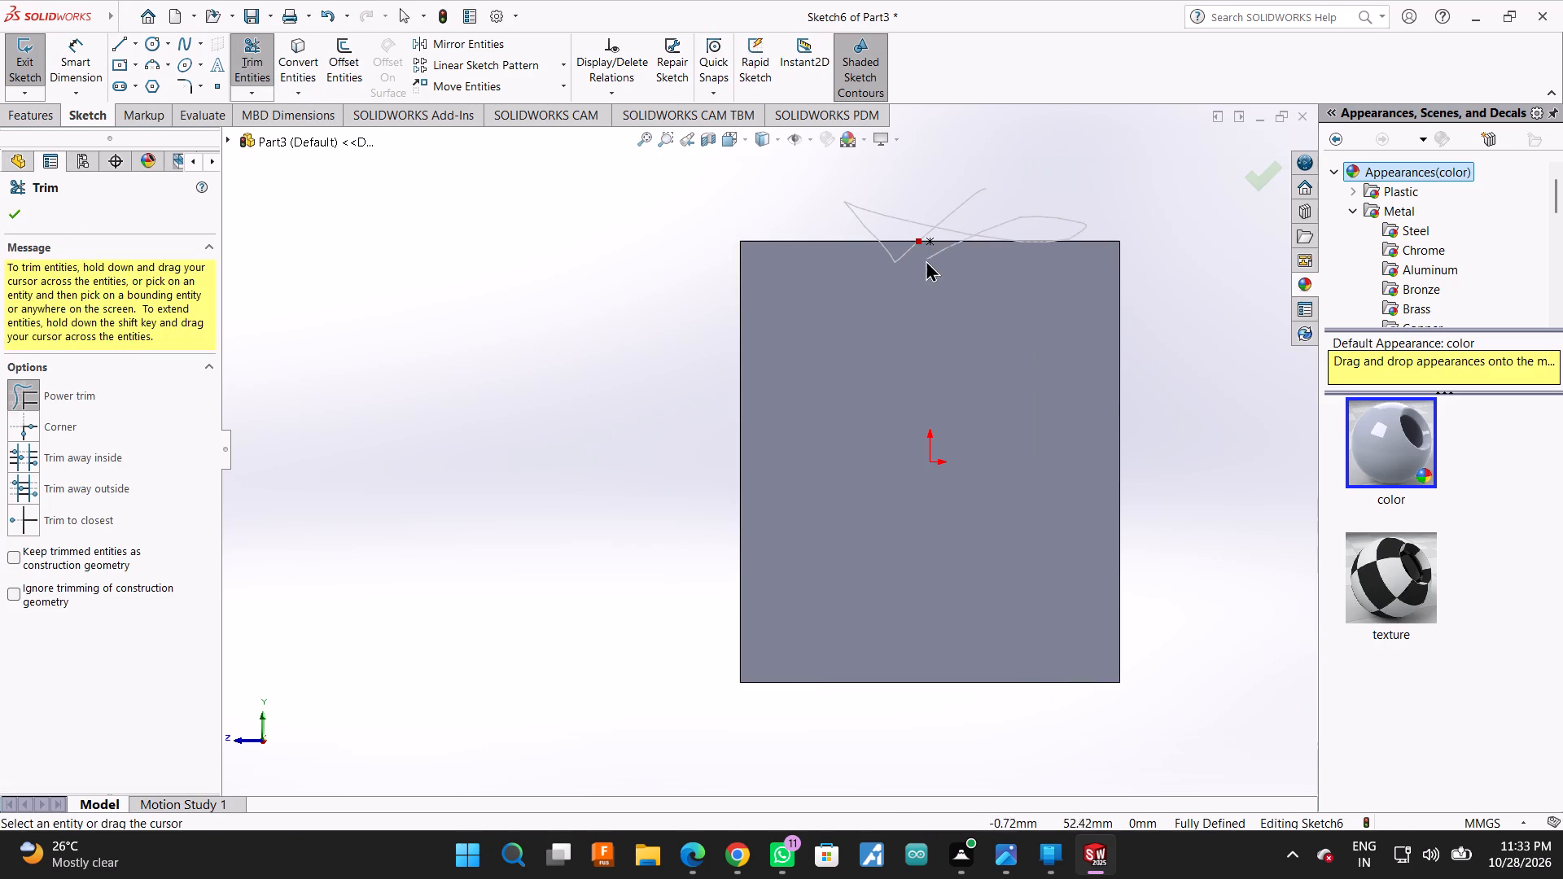
drag(926, 260, 921, 262)
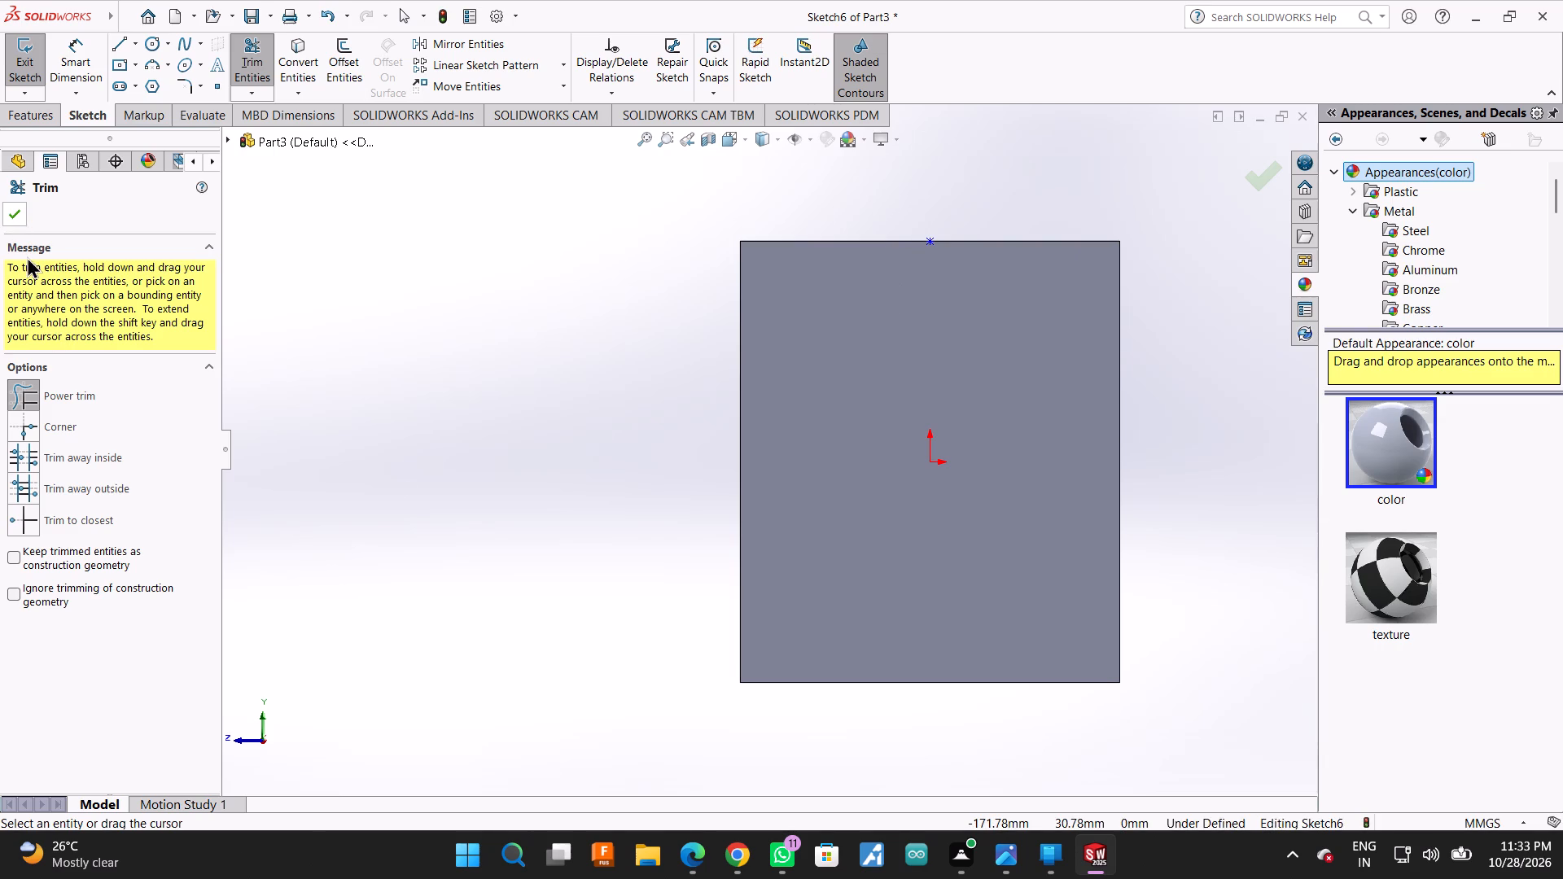
Undo the last trim and delete the restored top-edge line together with its associated dimensions.
key(ctrl+z)
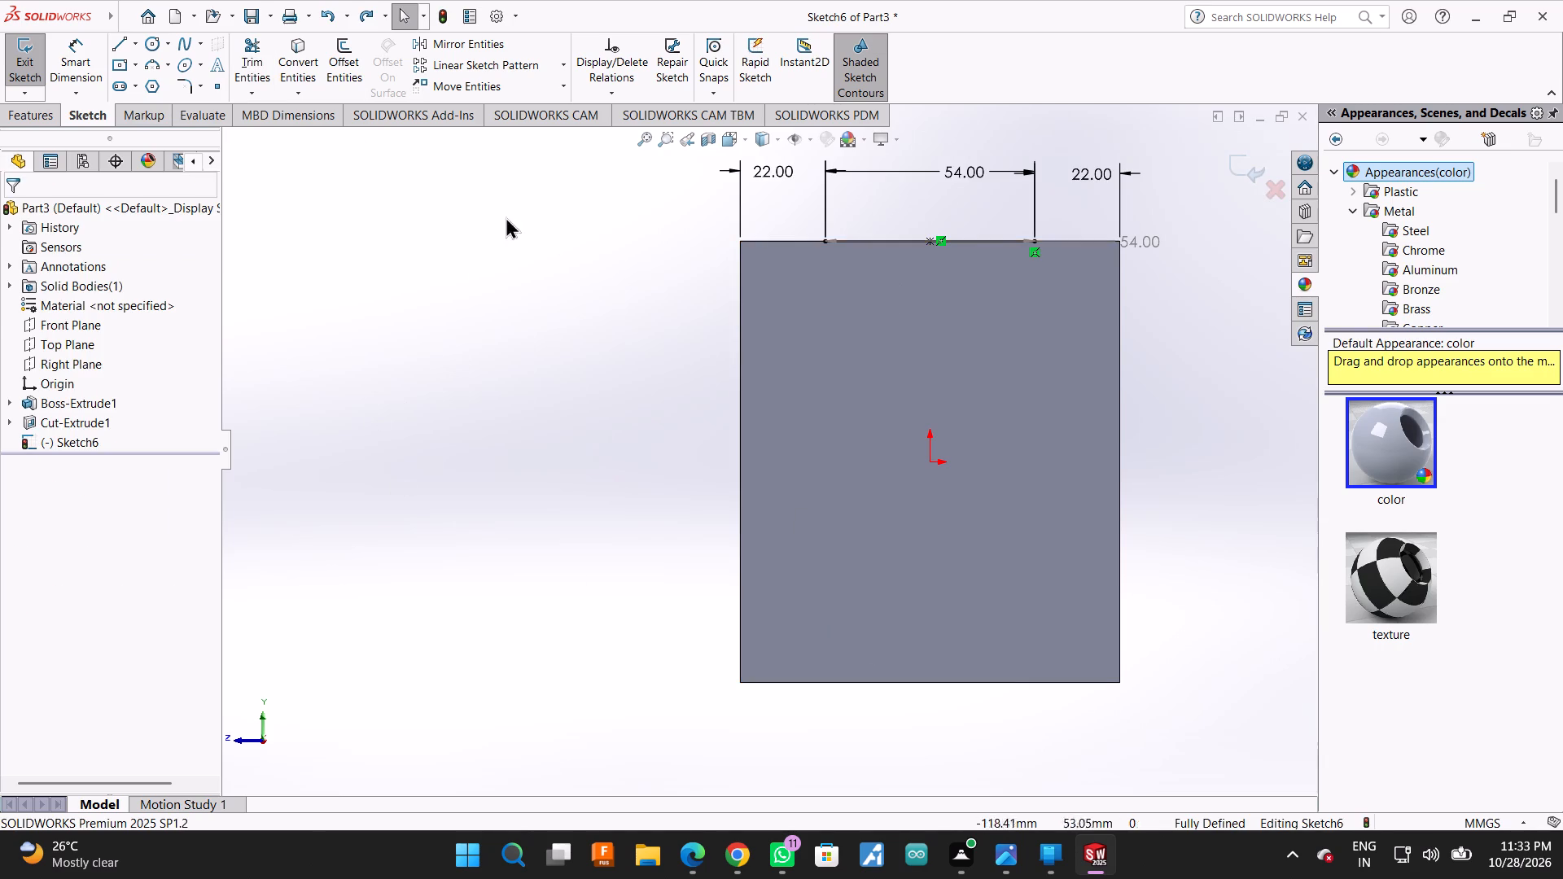
drag(543, 186, 1223, 313)
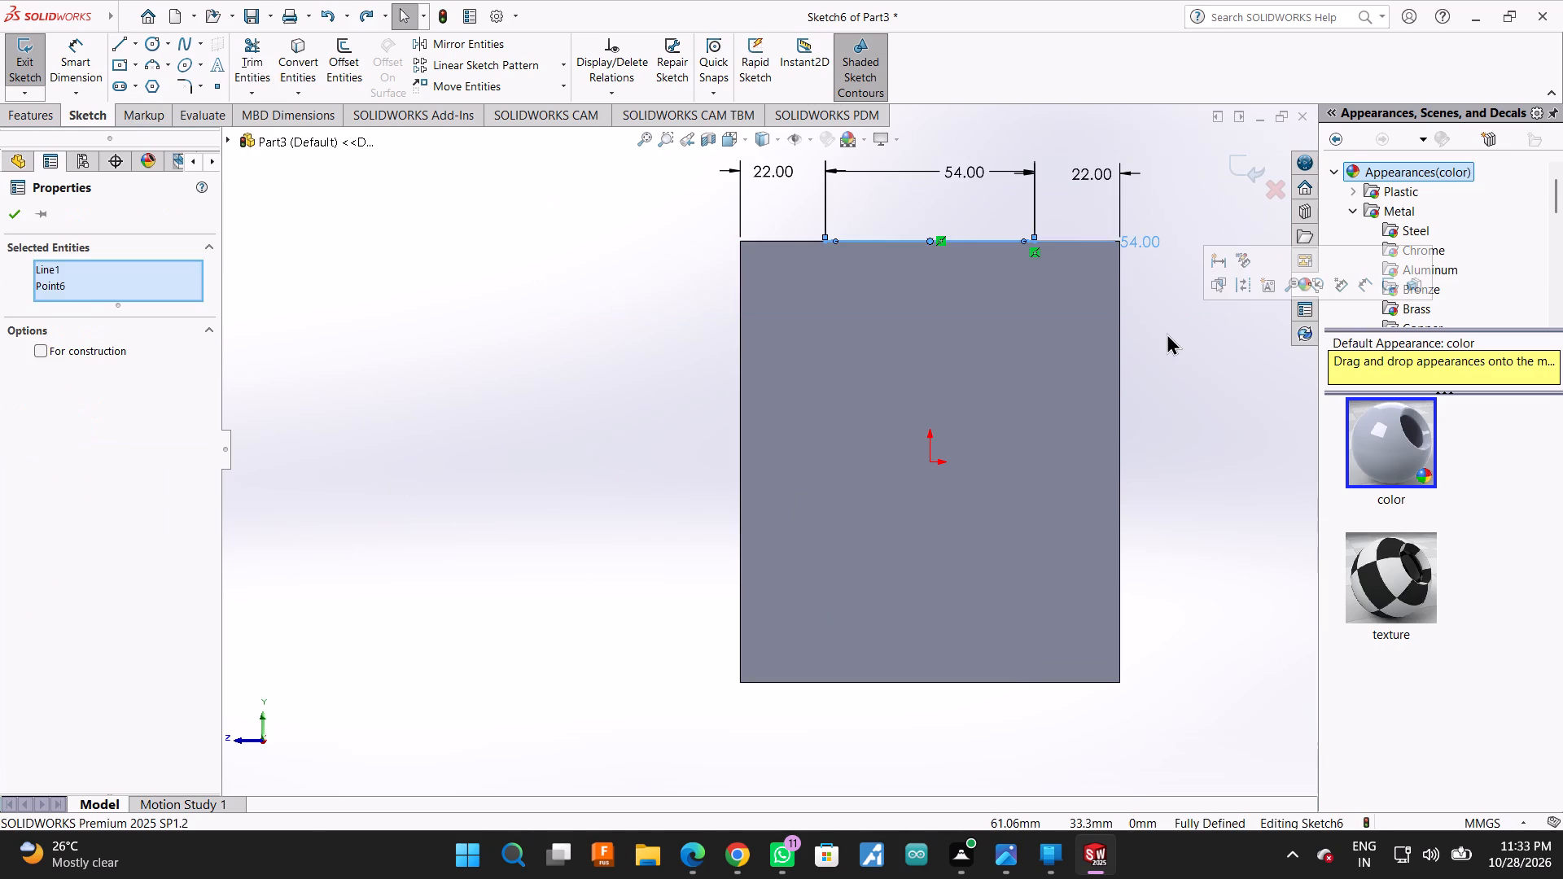
key(Delete)
drag(704, 410, 695, 424)
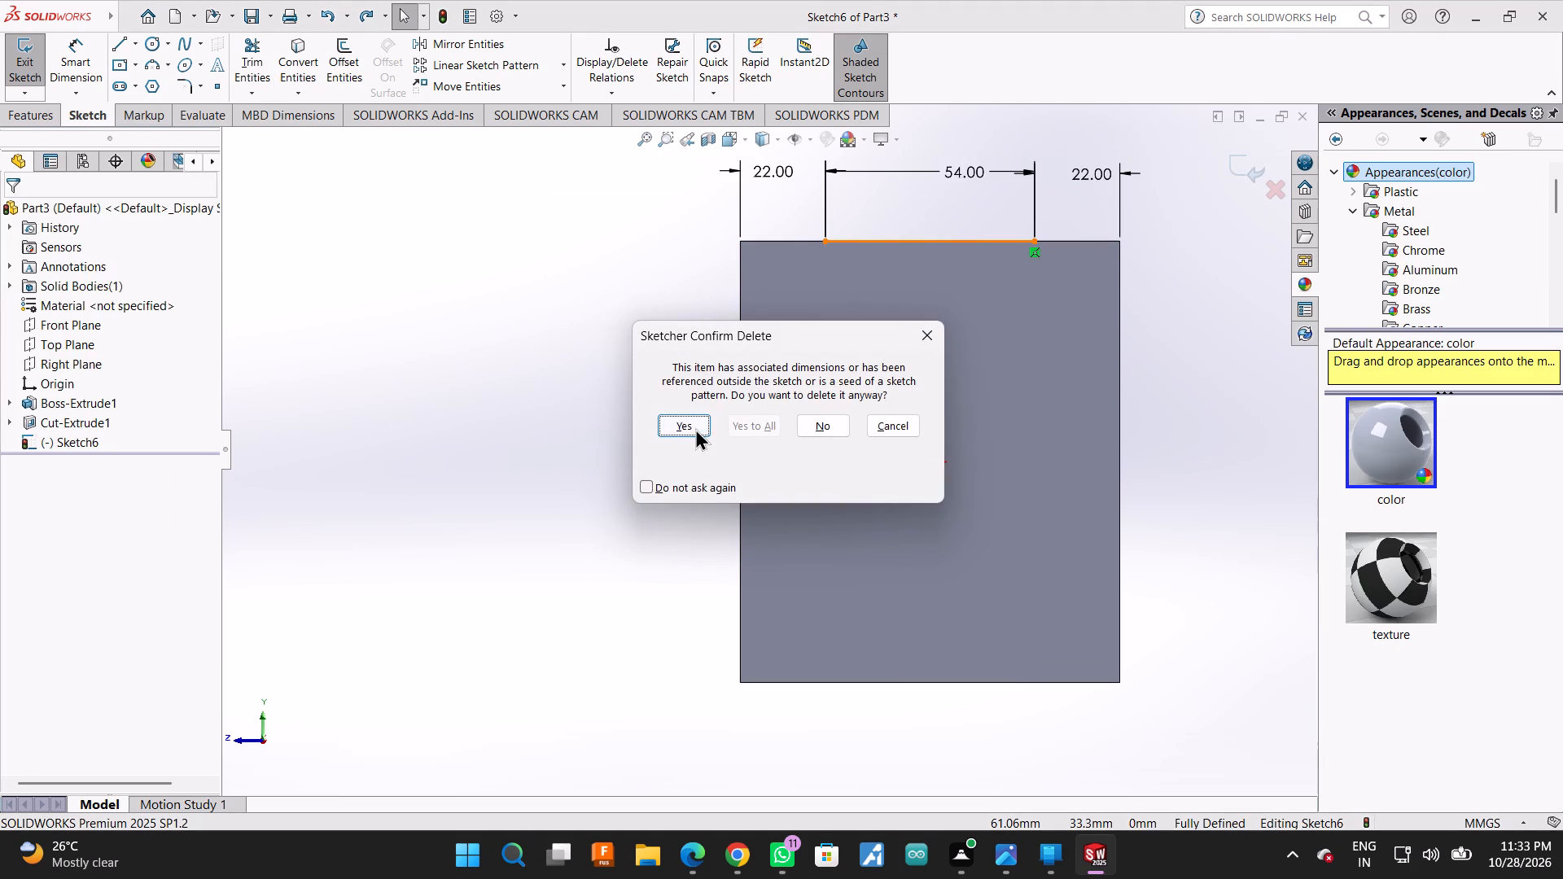
click(695, 428)
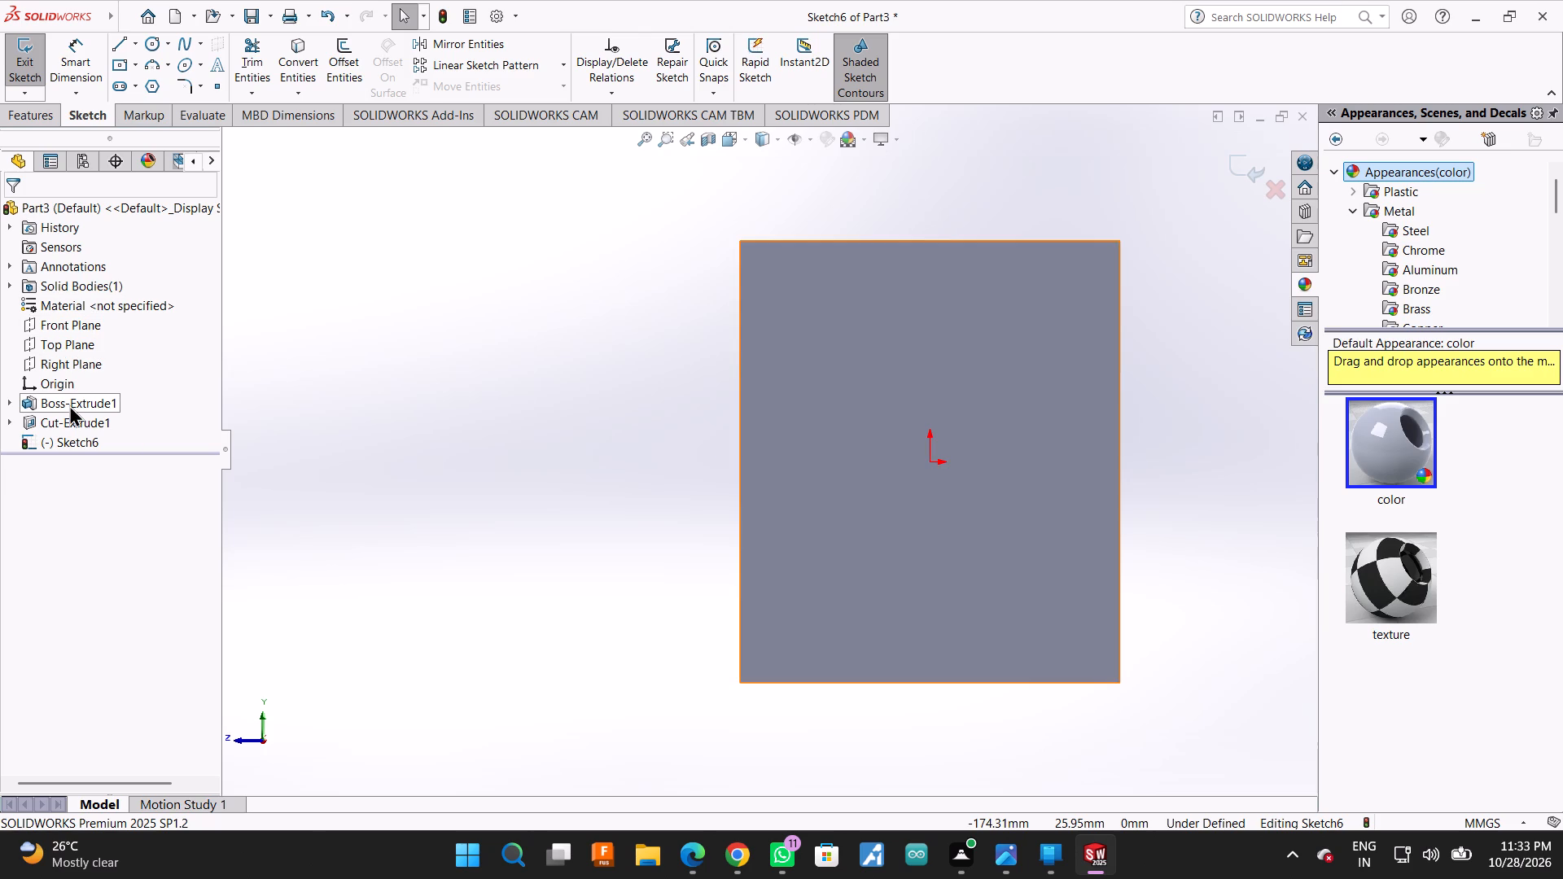
Exit the emptied sketch and set the base block's Mid Plane extrusion depth to 88 mm.
double_click(69, 405)
click(82, 404)
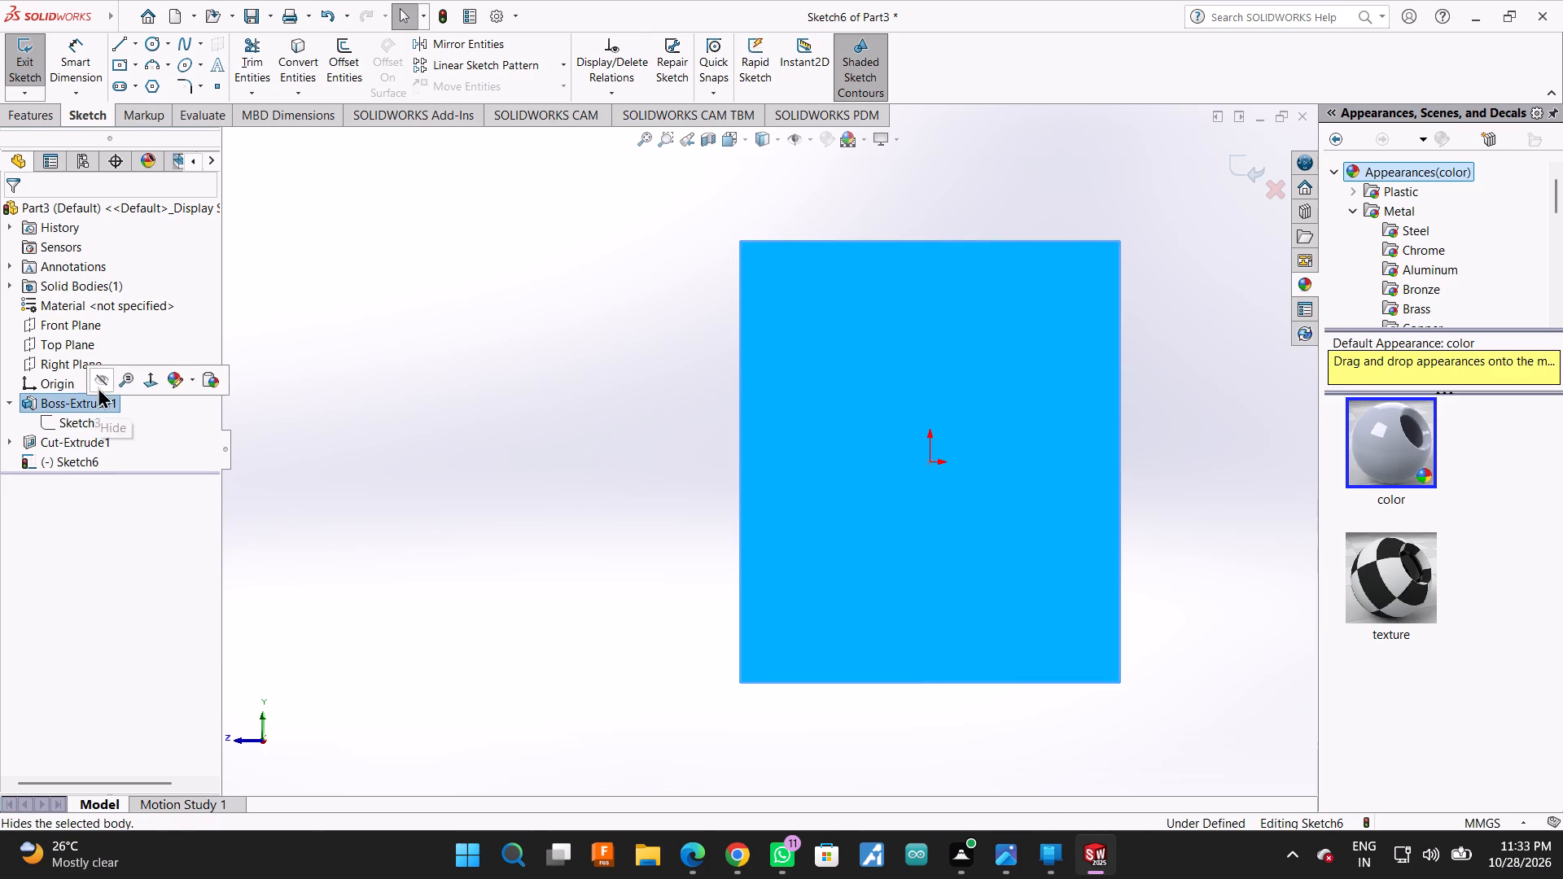
click(296, 426)
click(1242, 167)
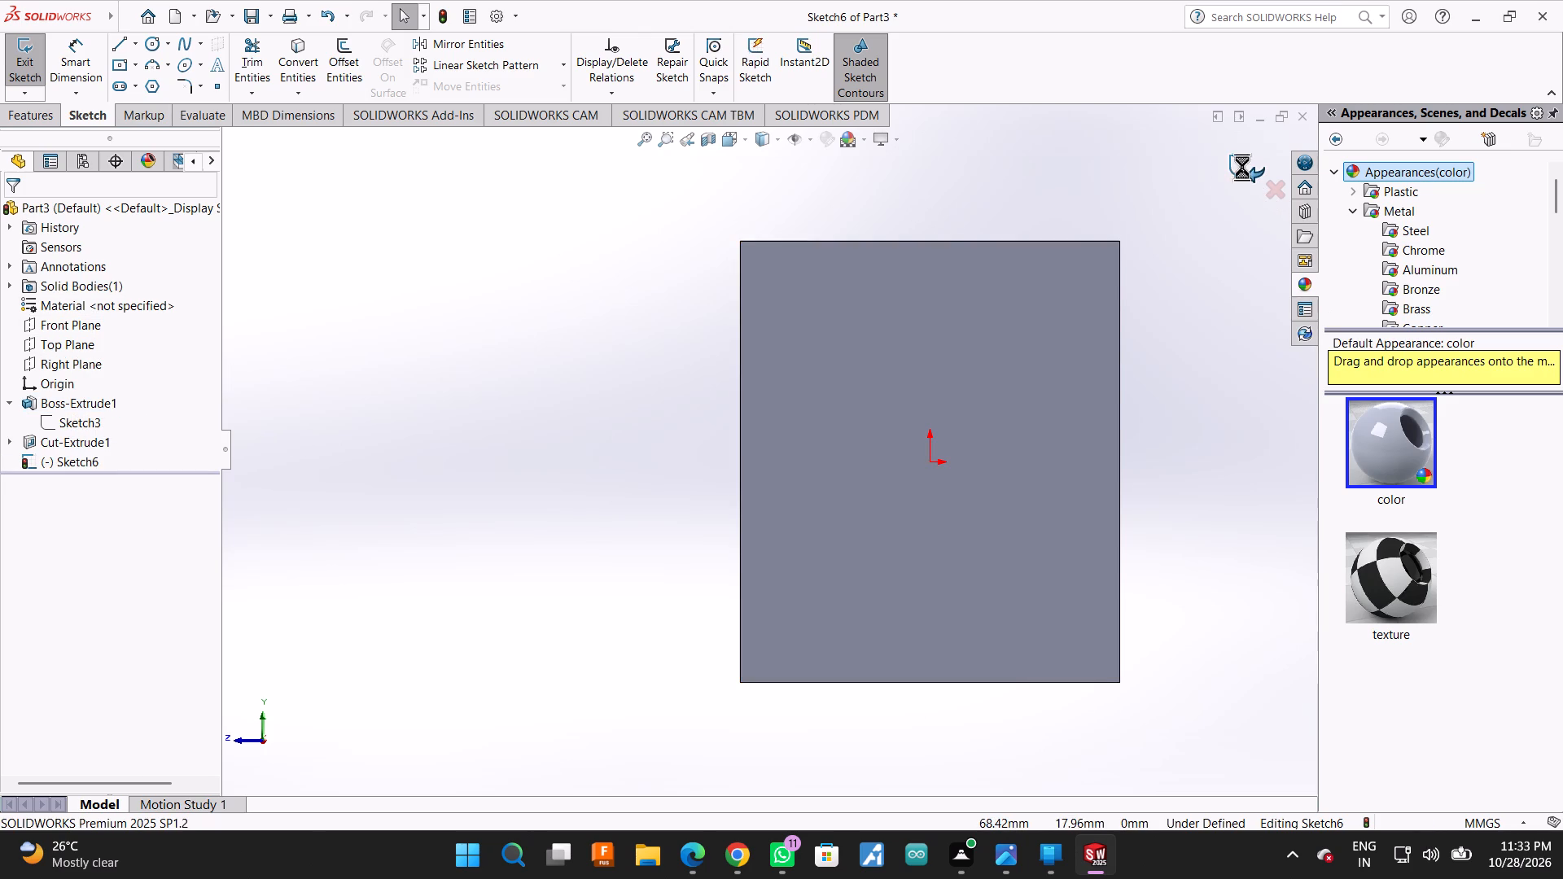
click(51, 406)
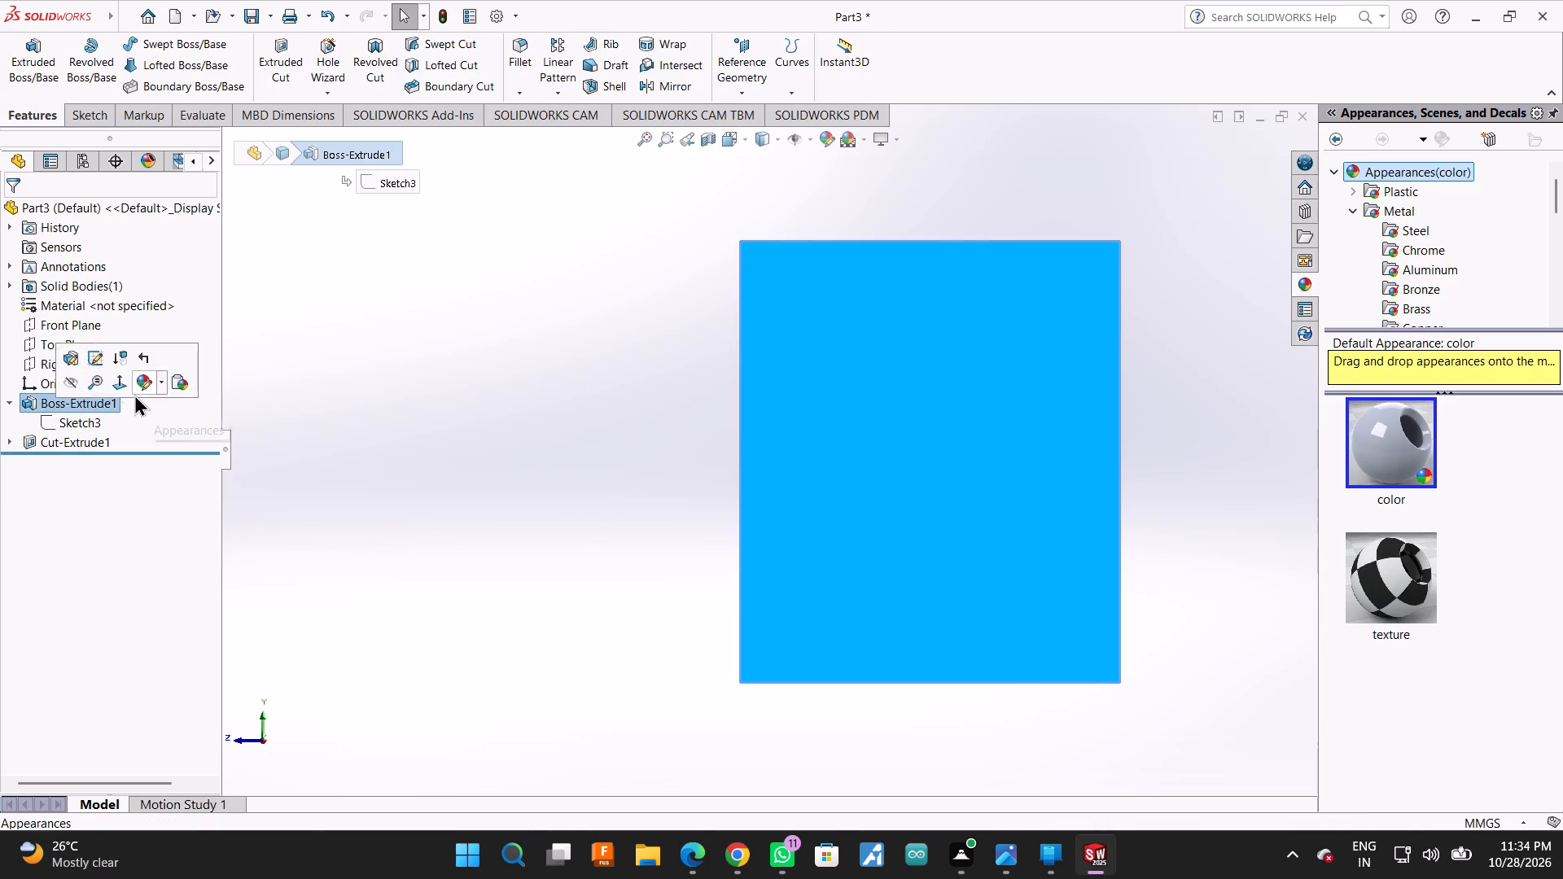
click(63, 356)
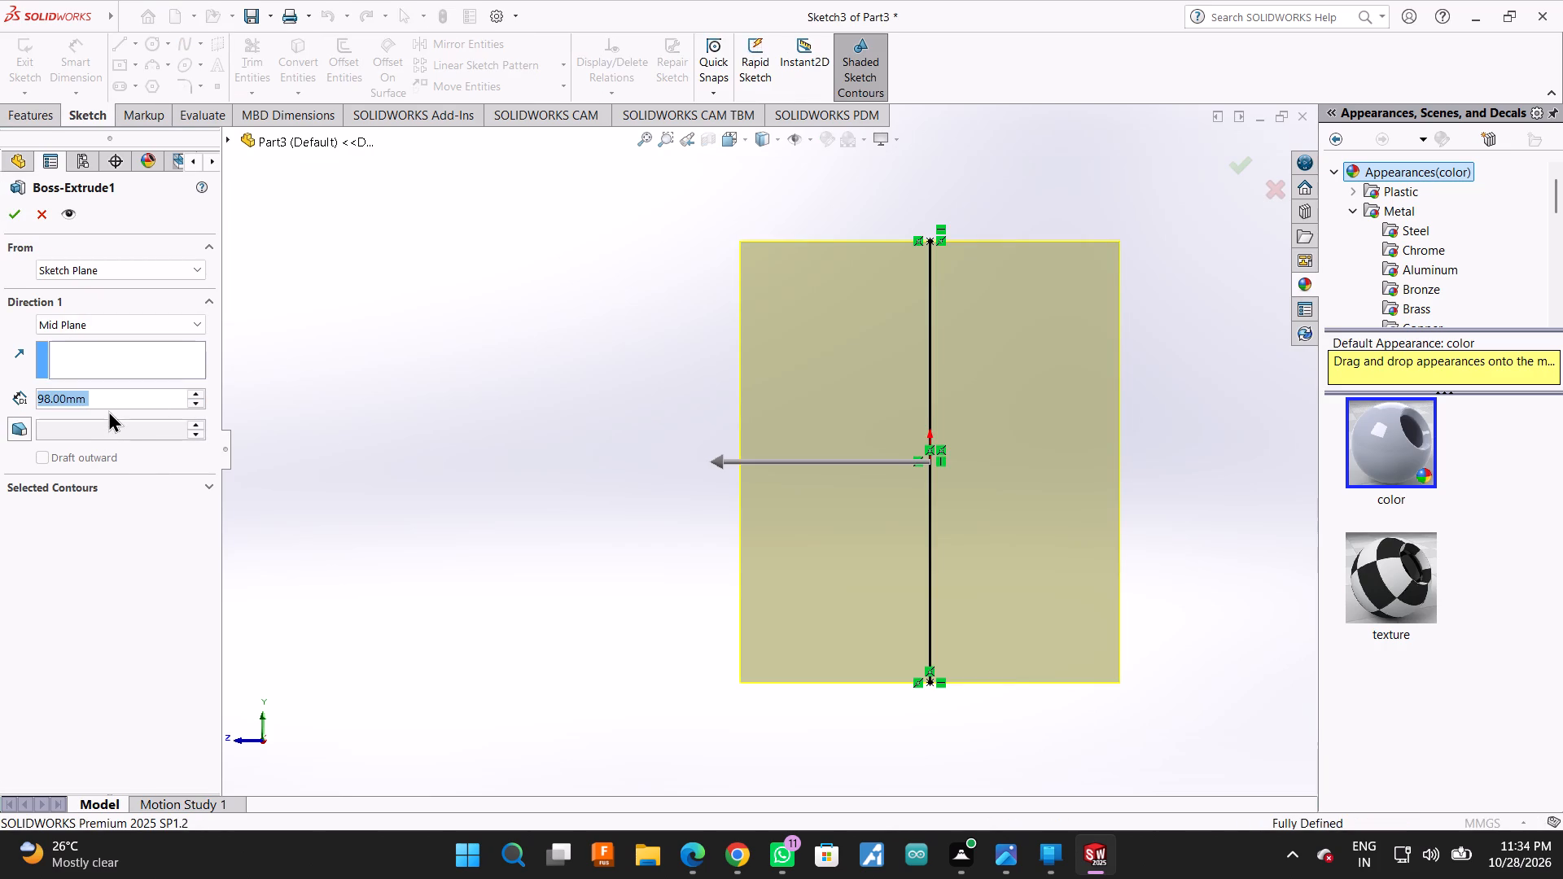
text(88)
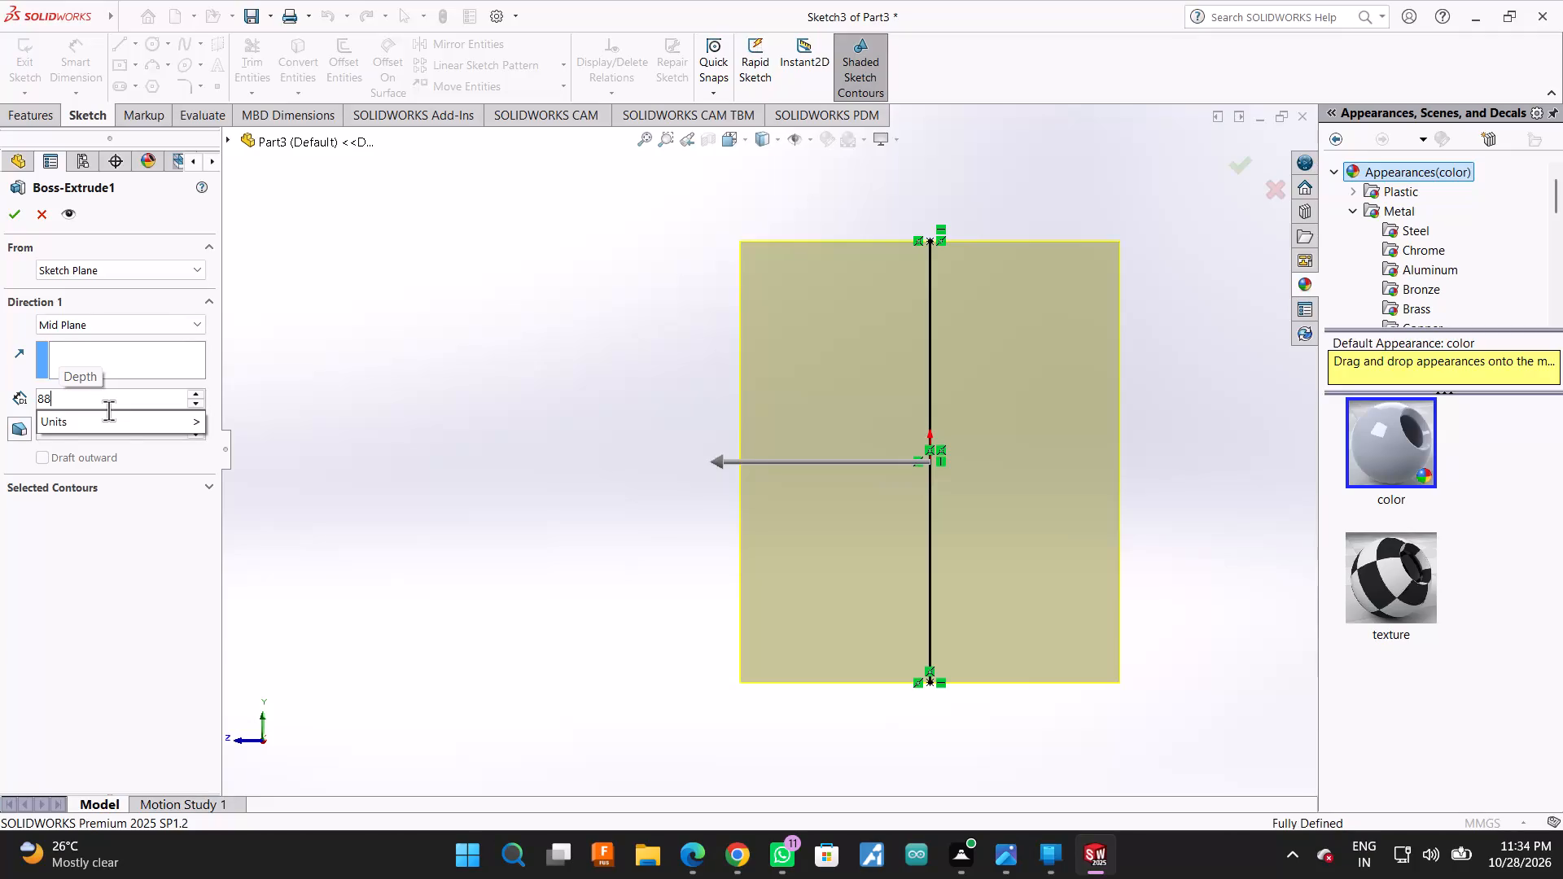
key(Return)
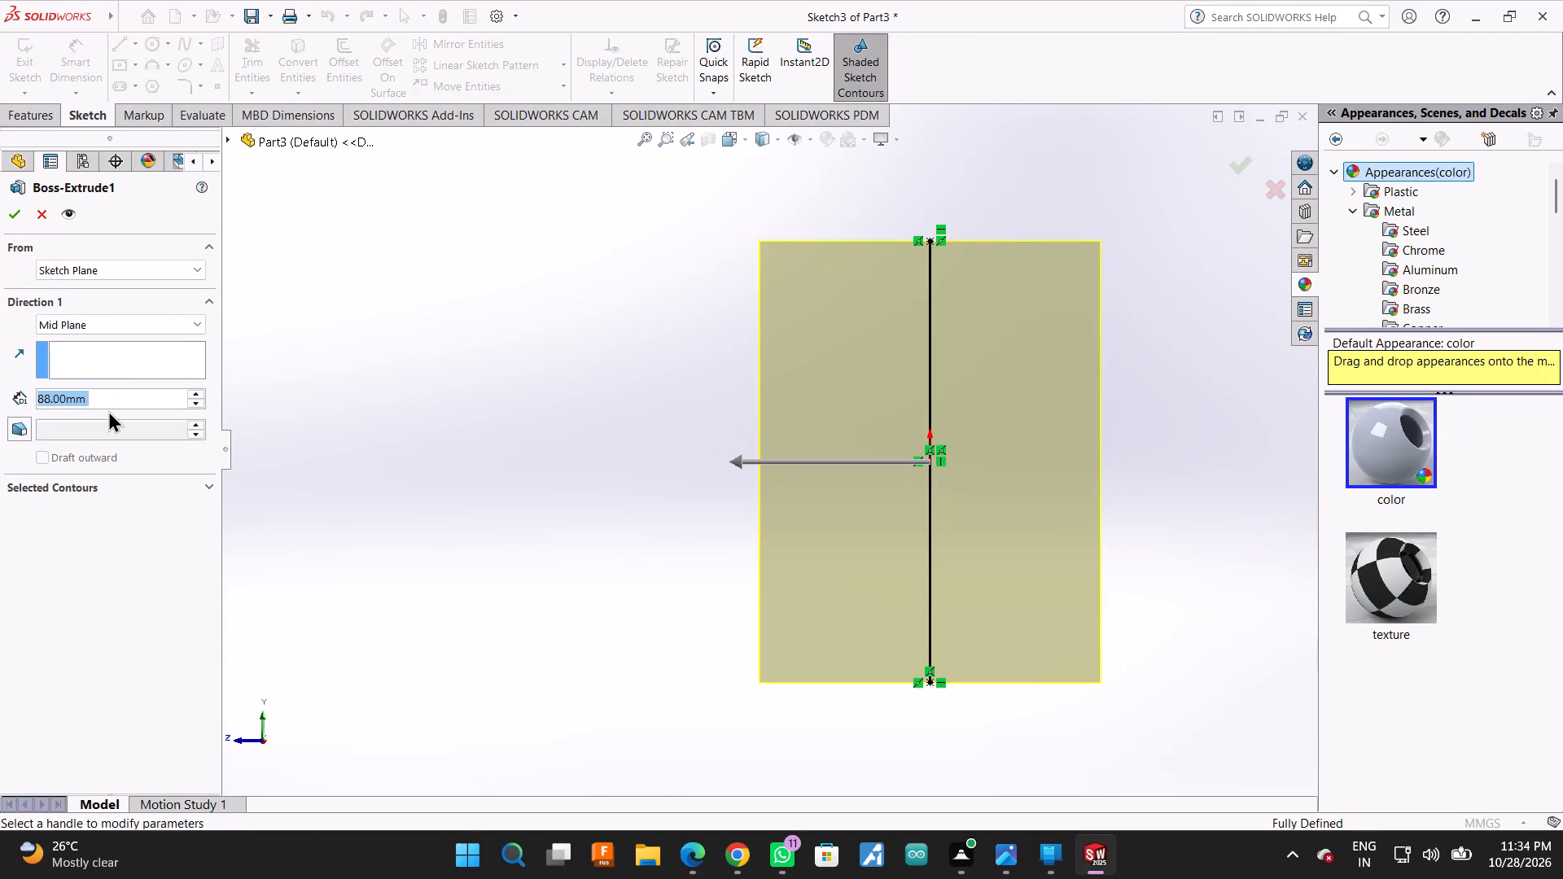
click(11, 213)
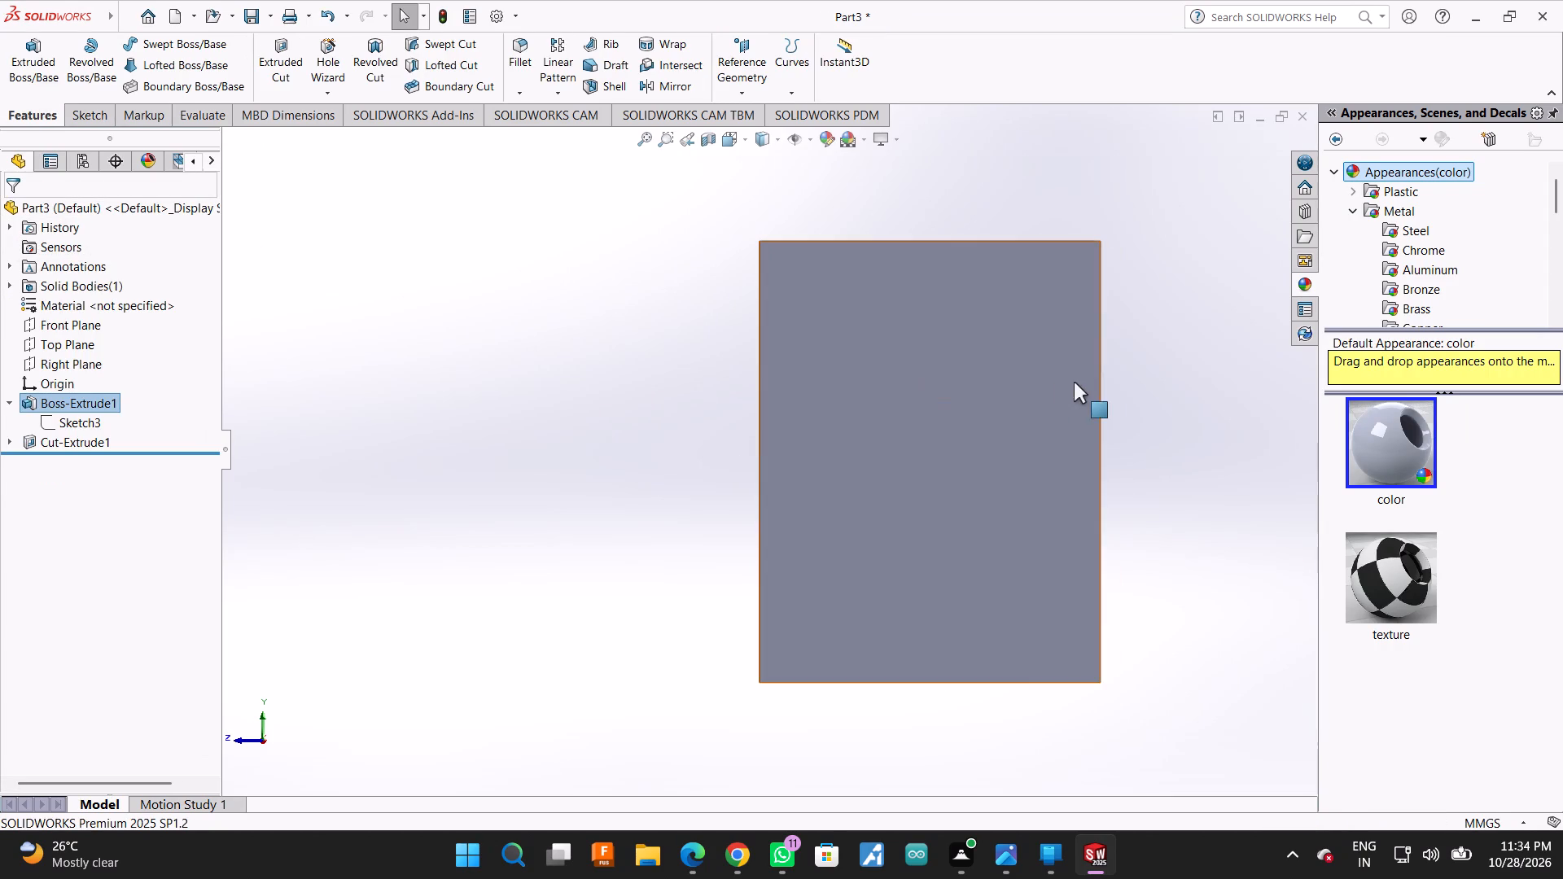
Start a sketch on the block's side face and draw a line about 68 mm up the left edge from the bottom corner.
click(1045, 389)
click(1131, 343)
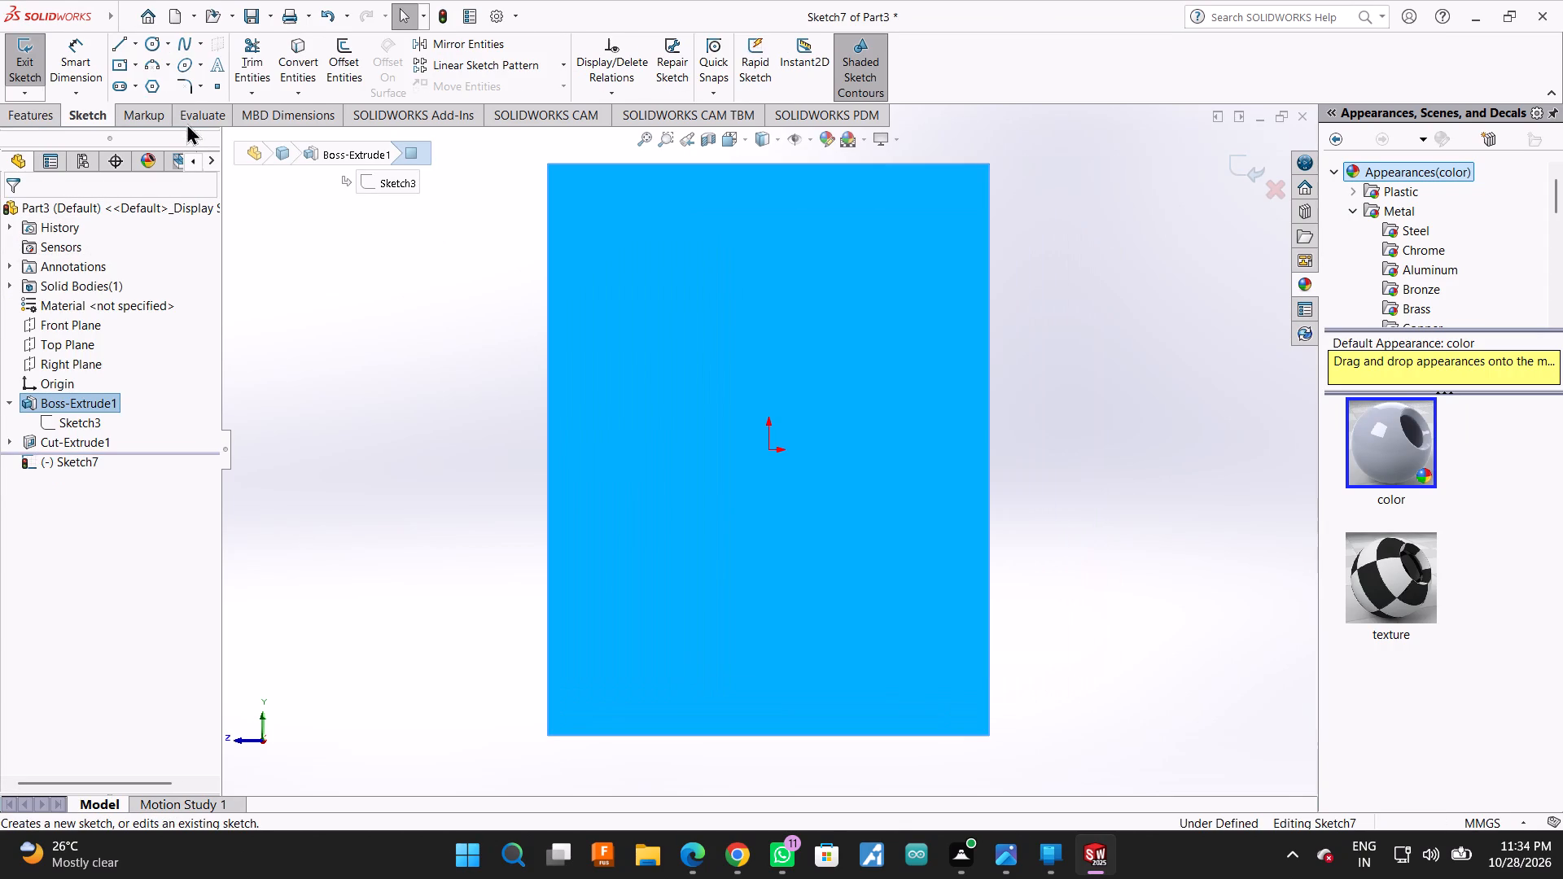
click(114, 44)
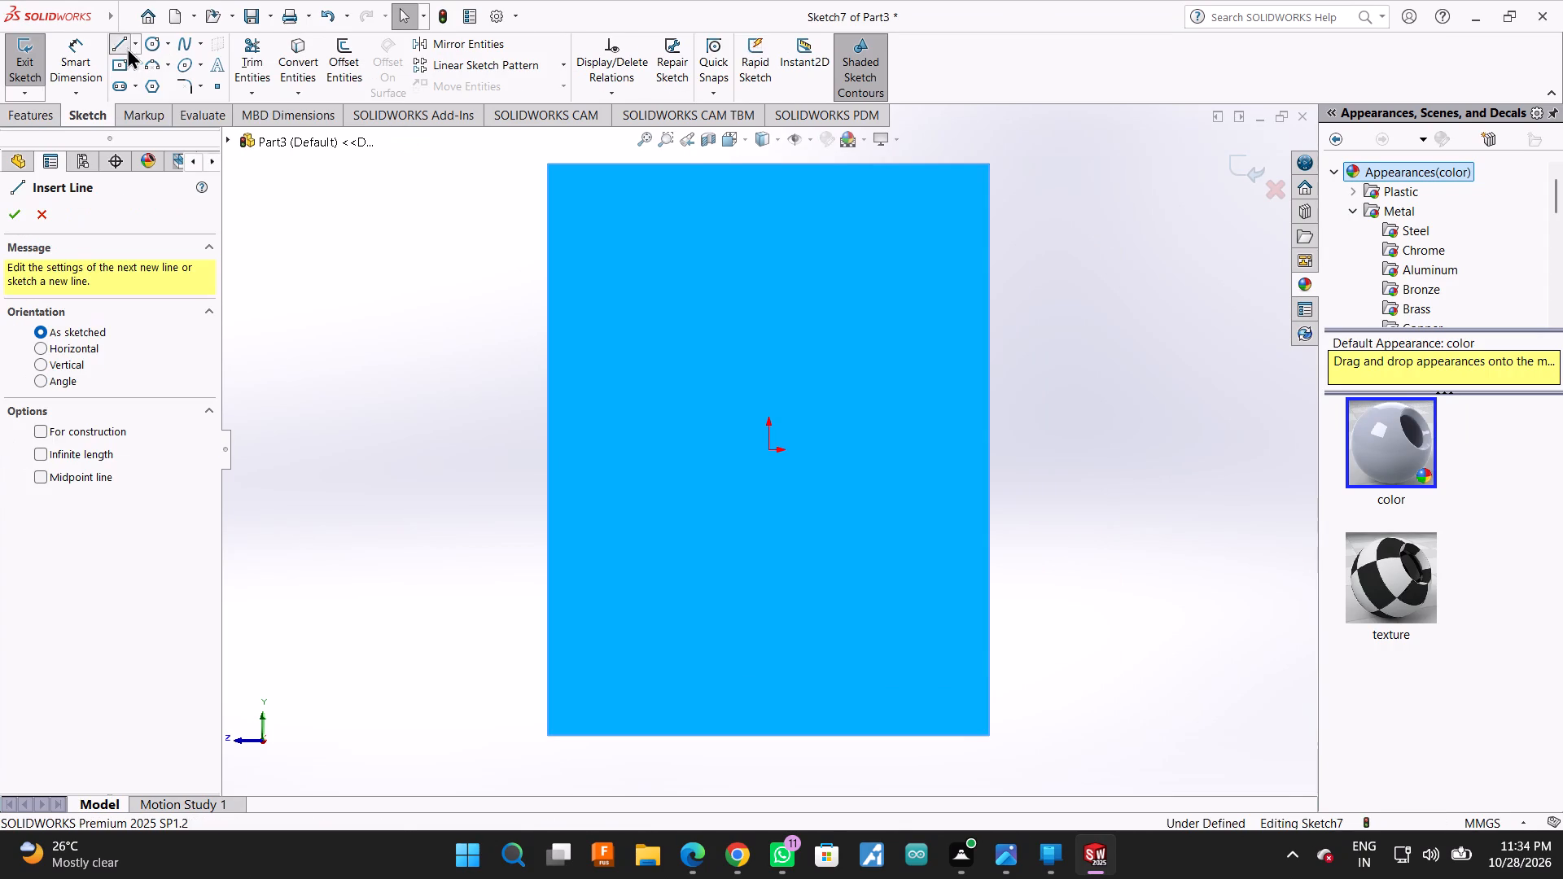
click(138, 47)
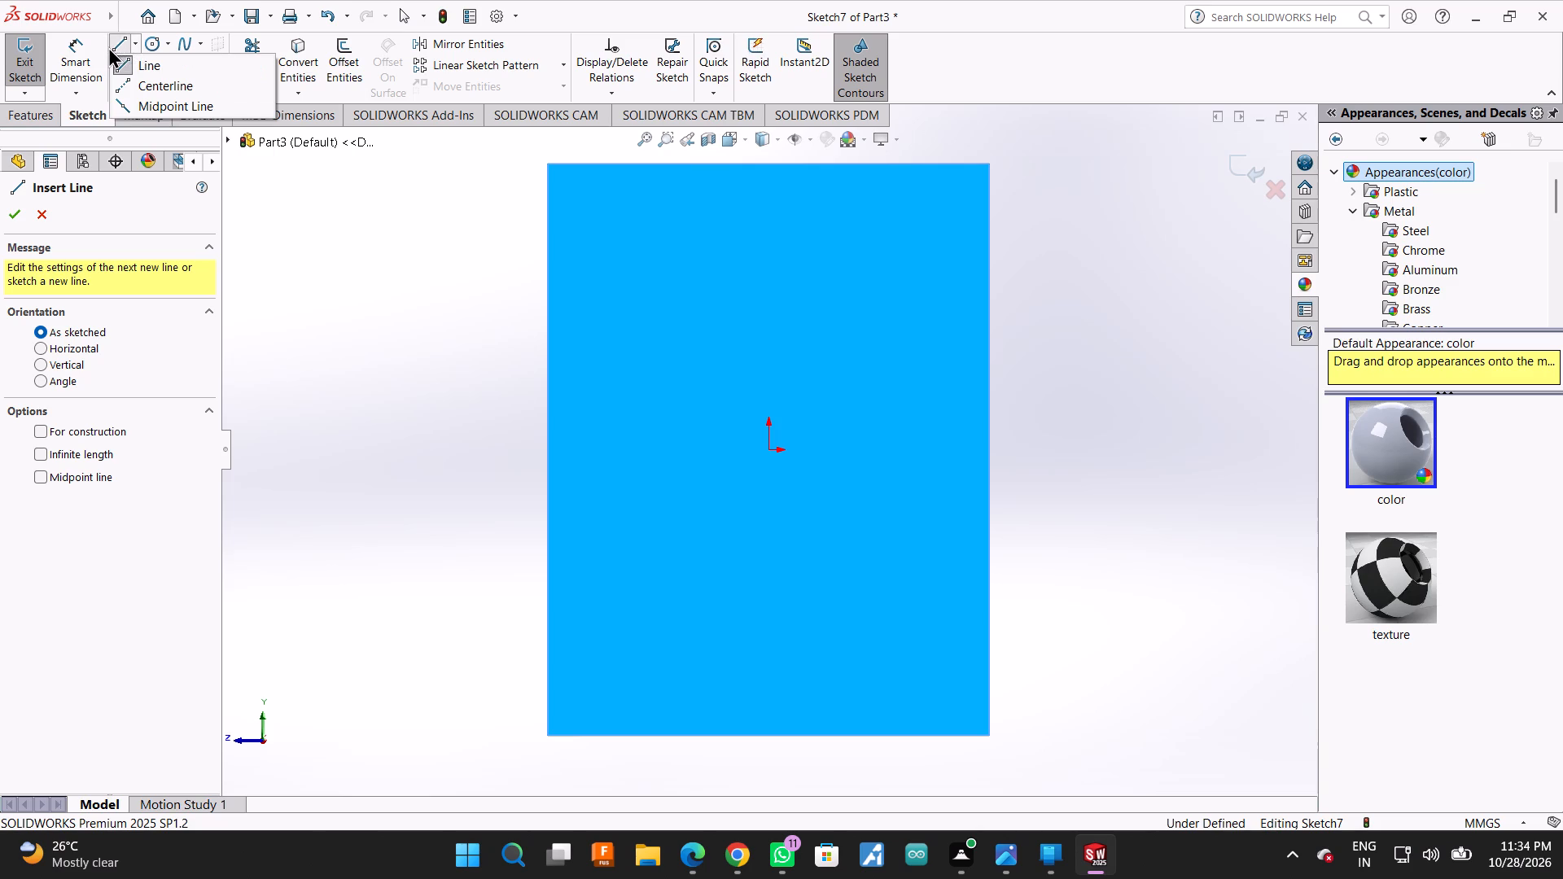
click(108, 46)
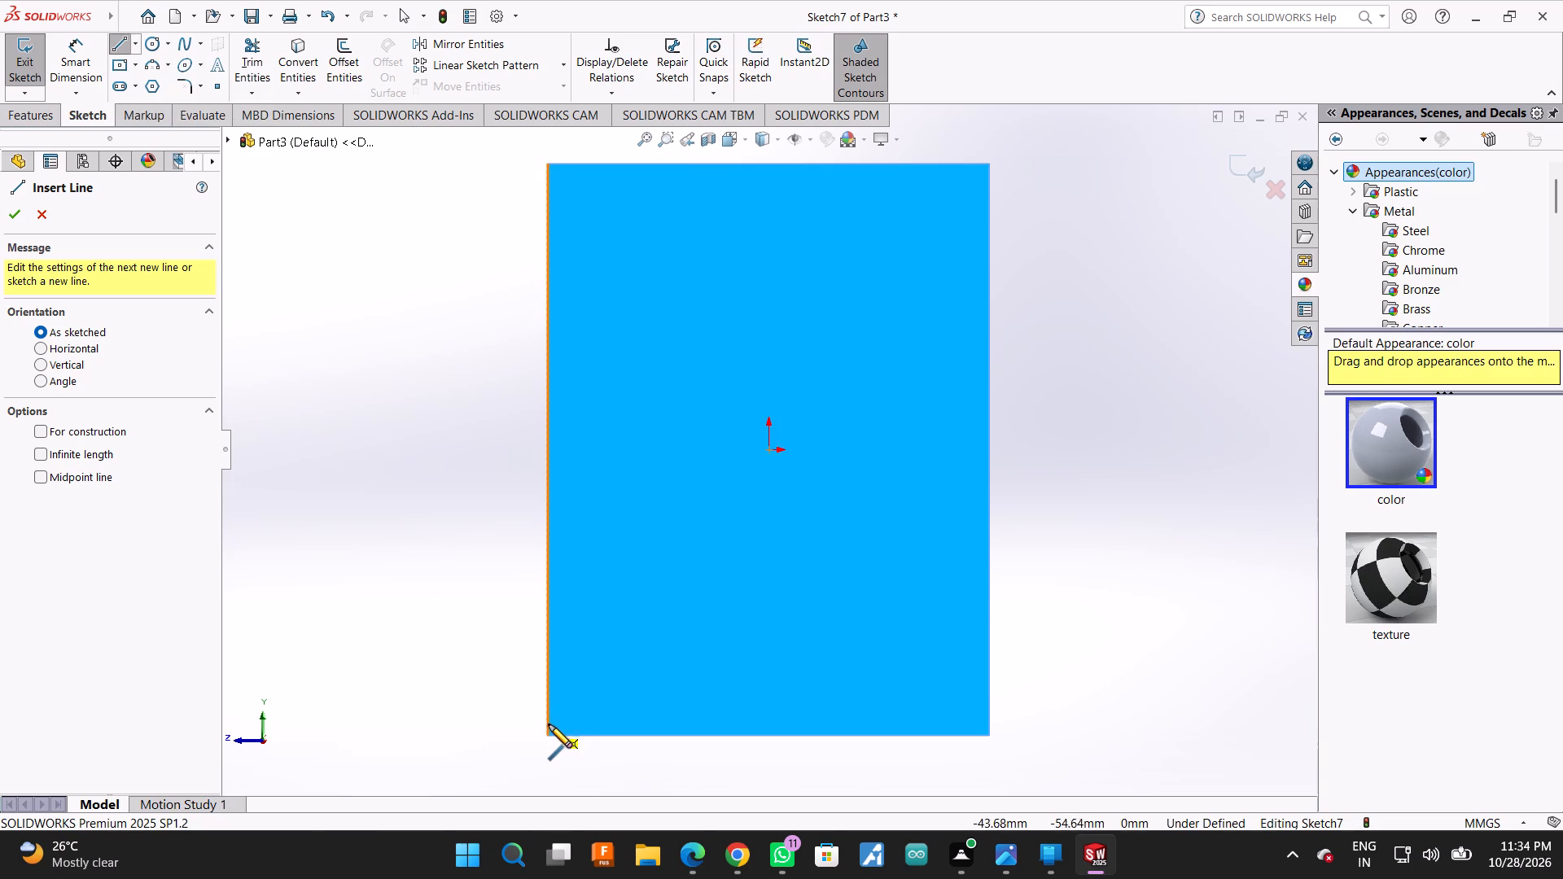
click(546, 735)
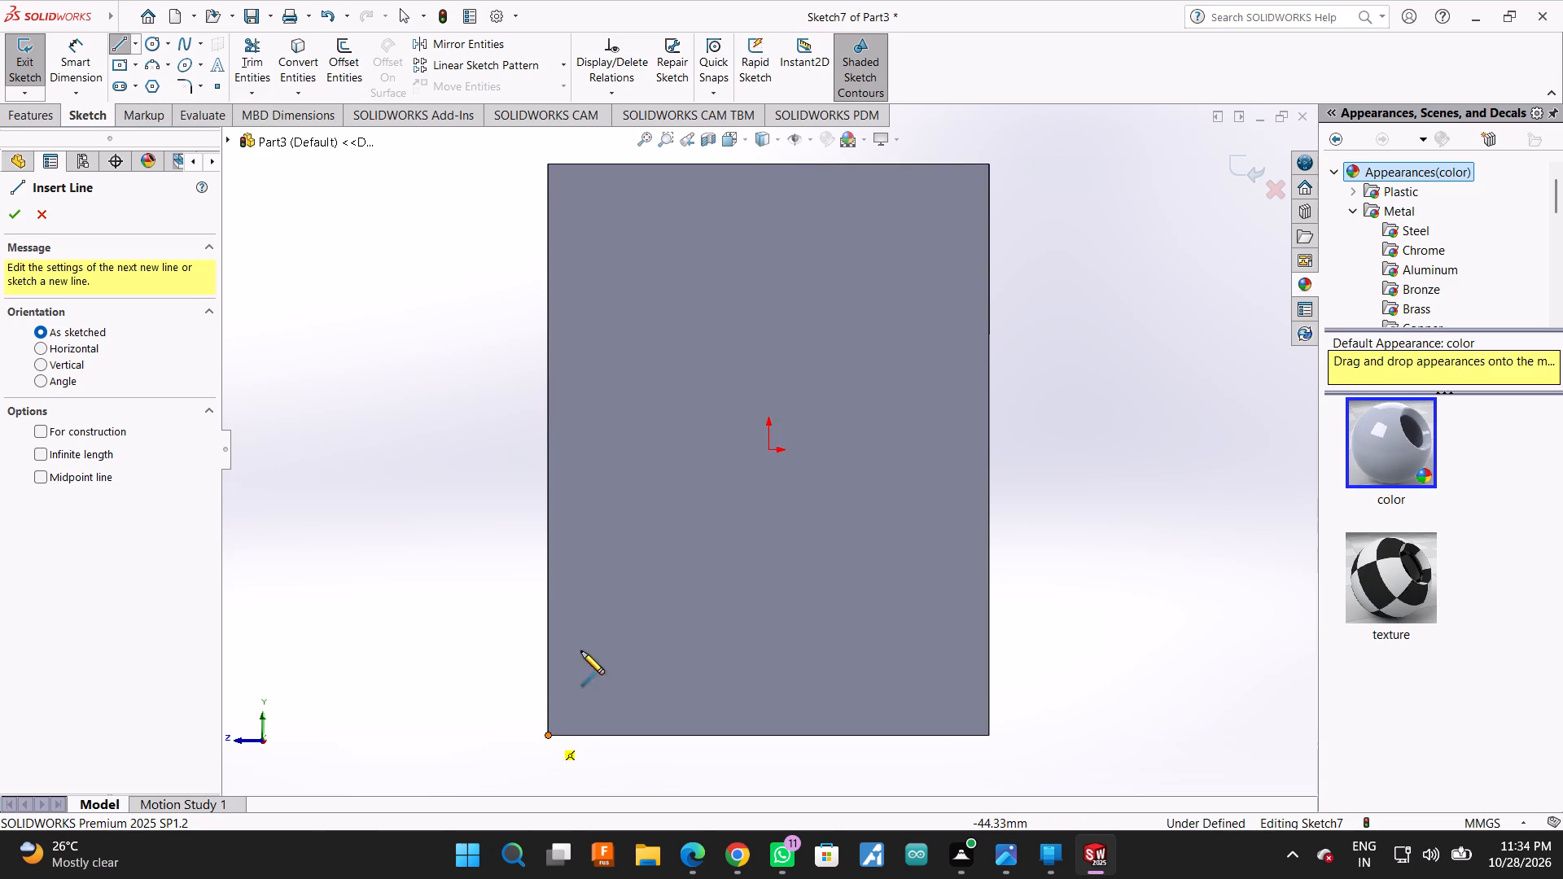
click(545, 394)
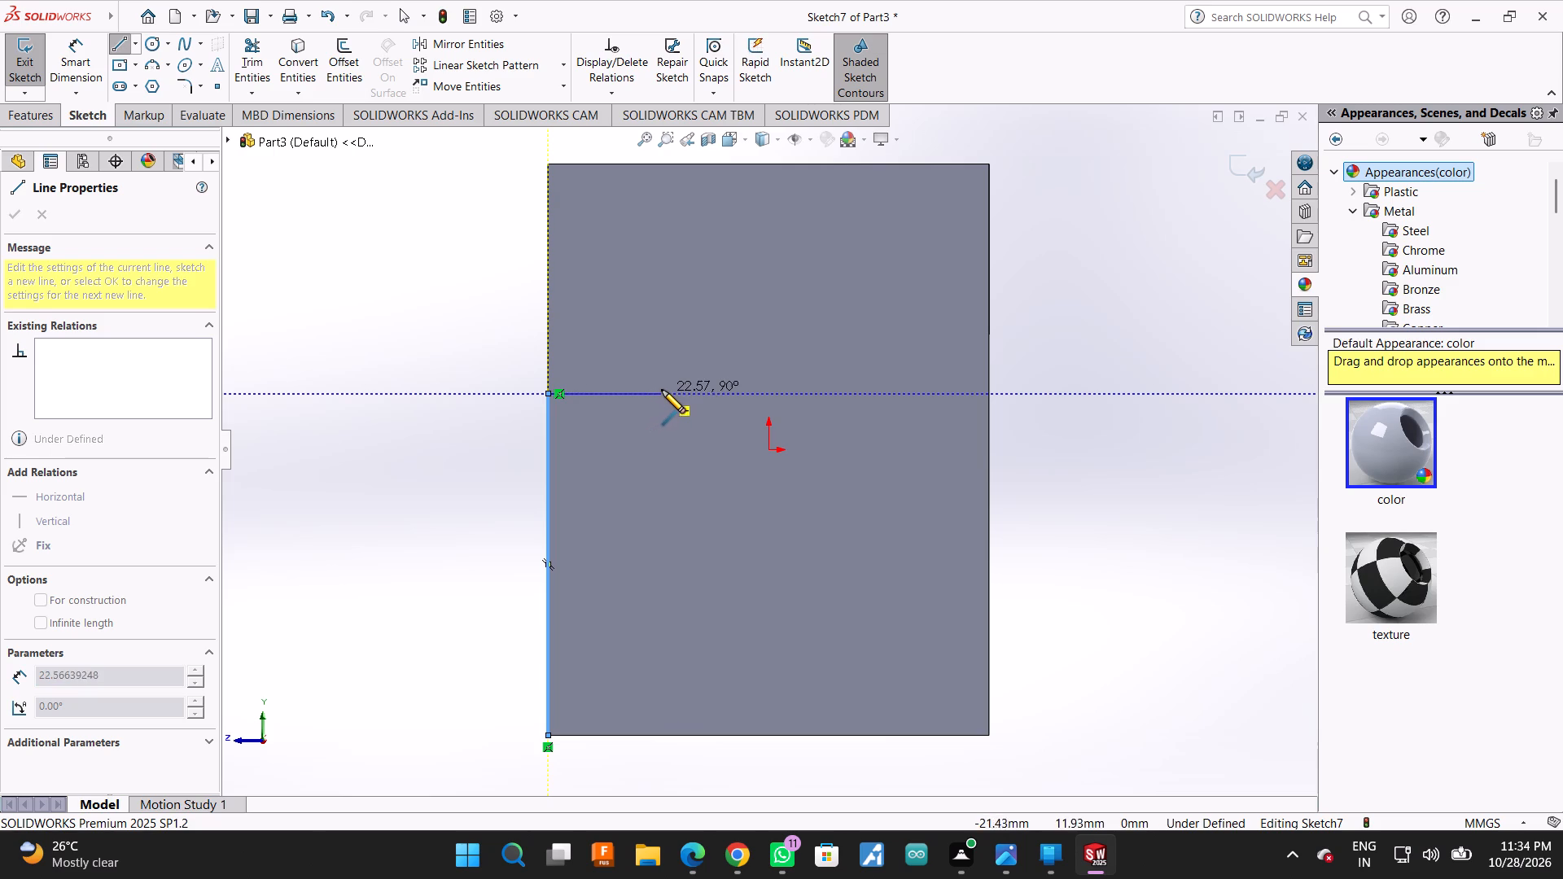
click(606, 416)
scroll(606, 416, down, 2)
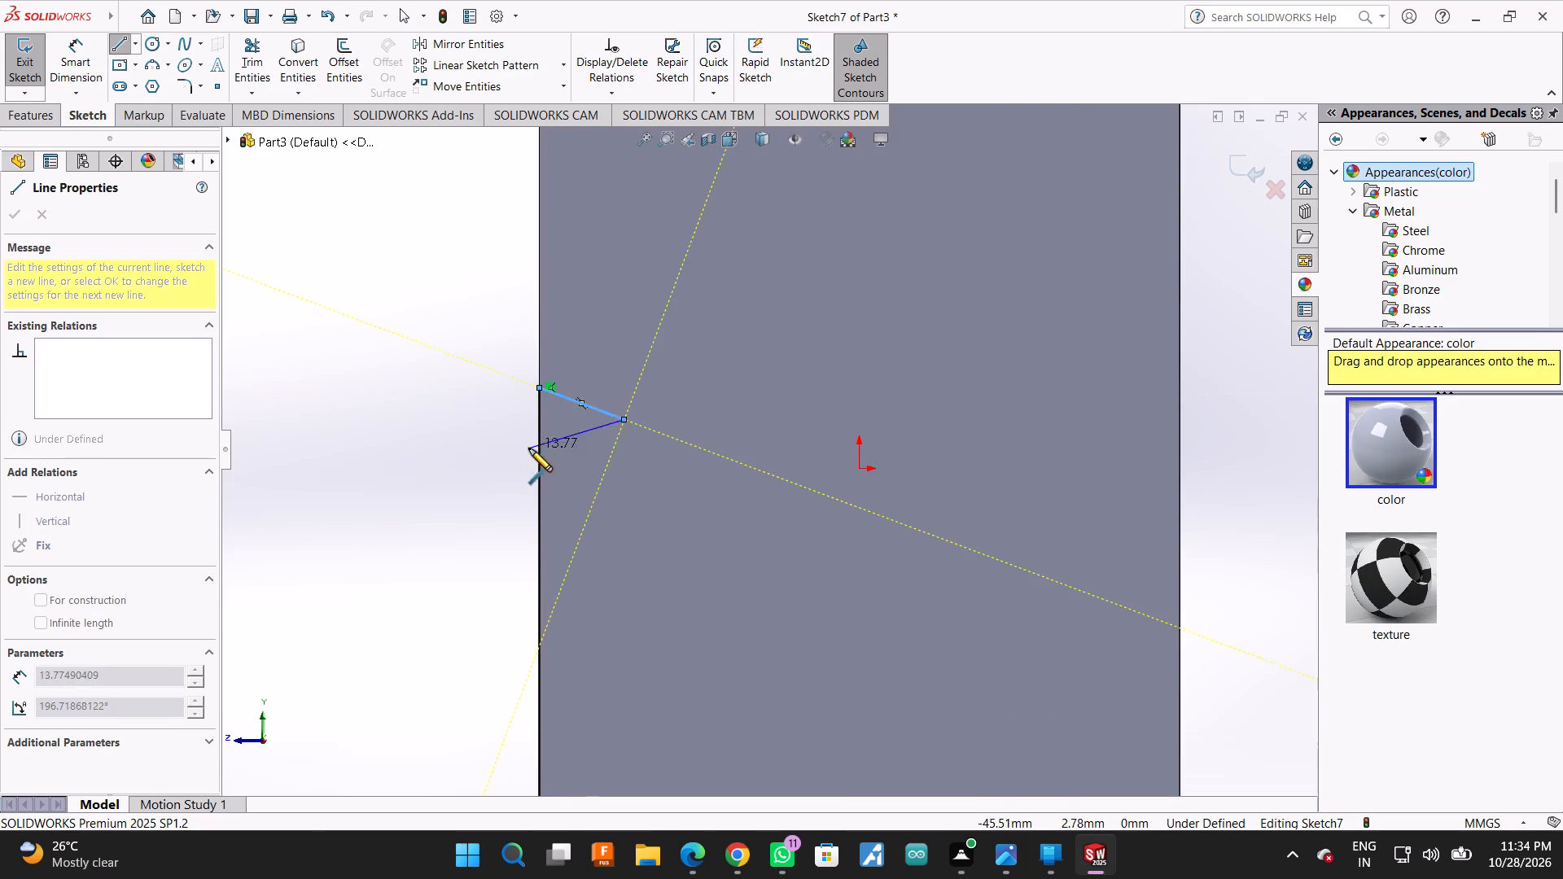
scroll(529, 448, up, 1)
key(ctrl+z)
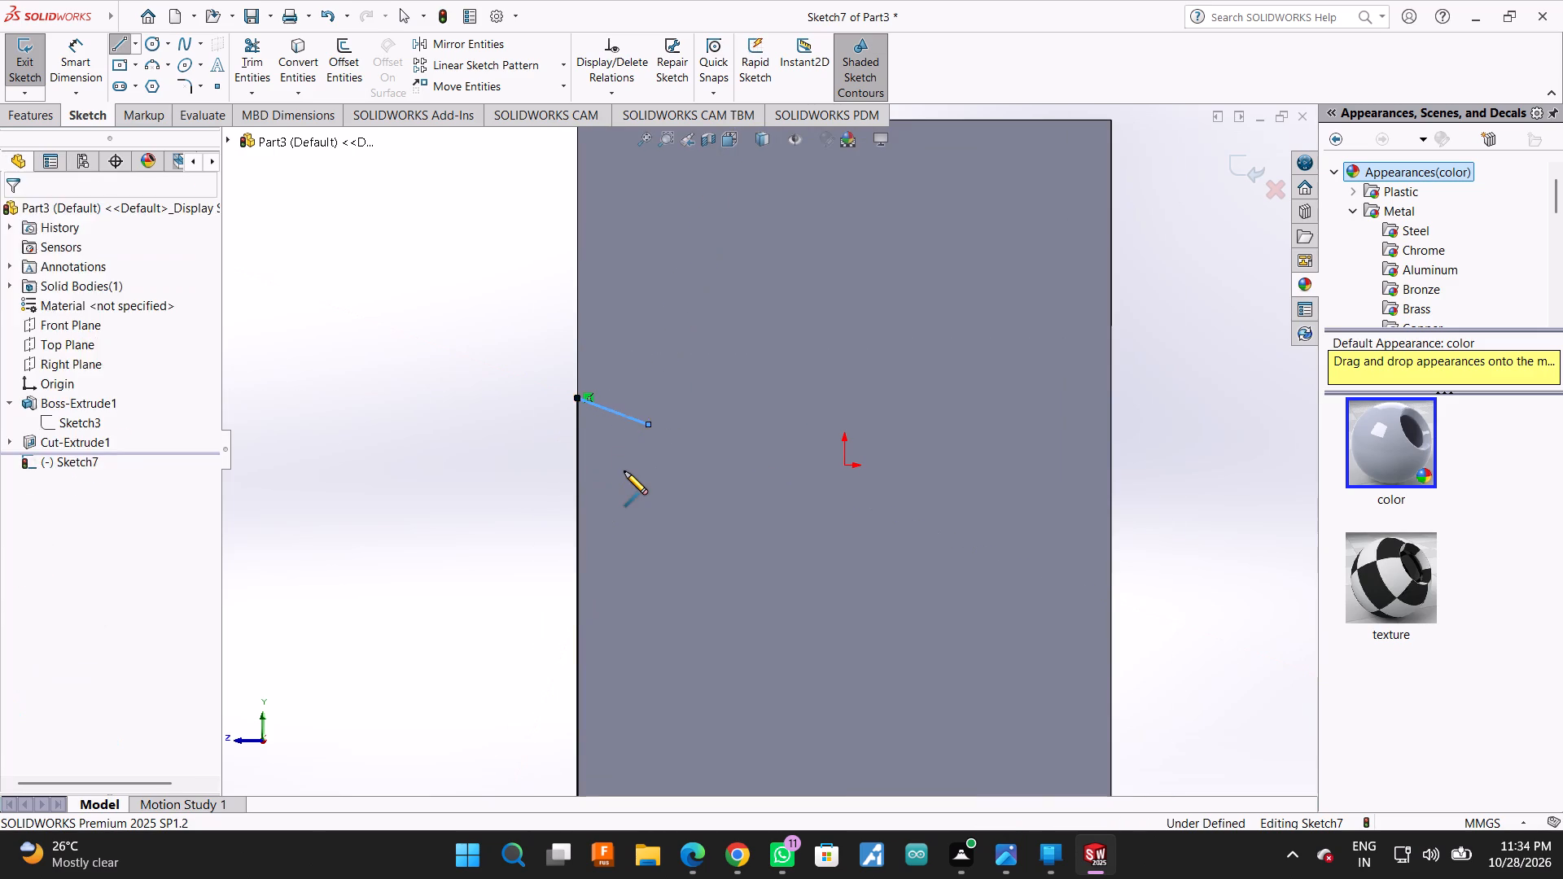
Draw the left shoulder horizontally inward from the left-edge line's upper end, with a vertical line about 46 mm up to the top edge.
click(110, 36)
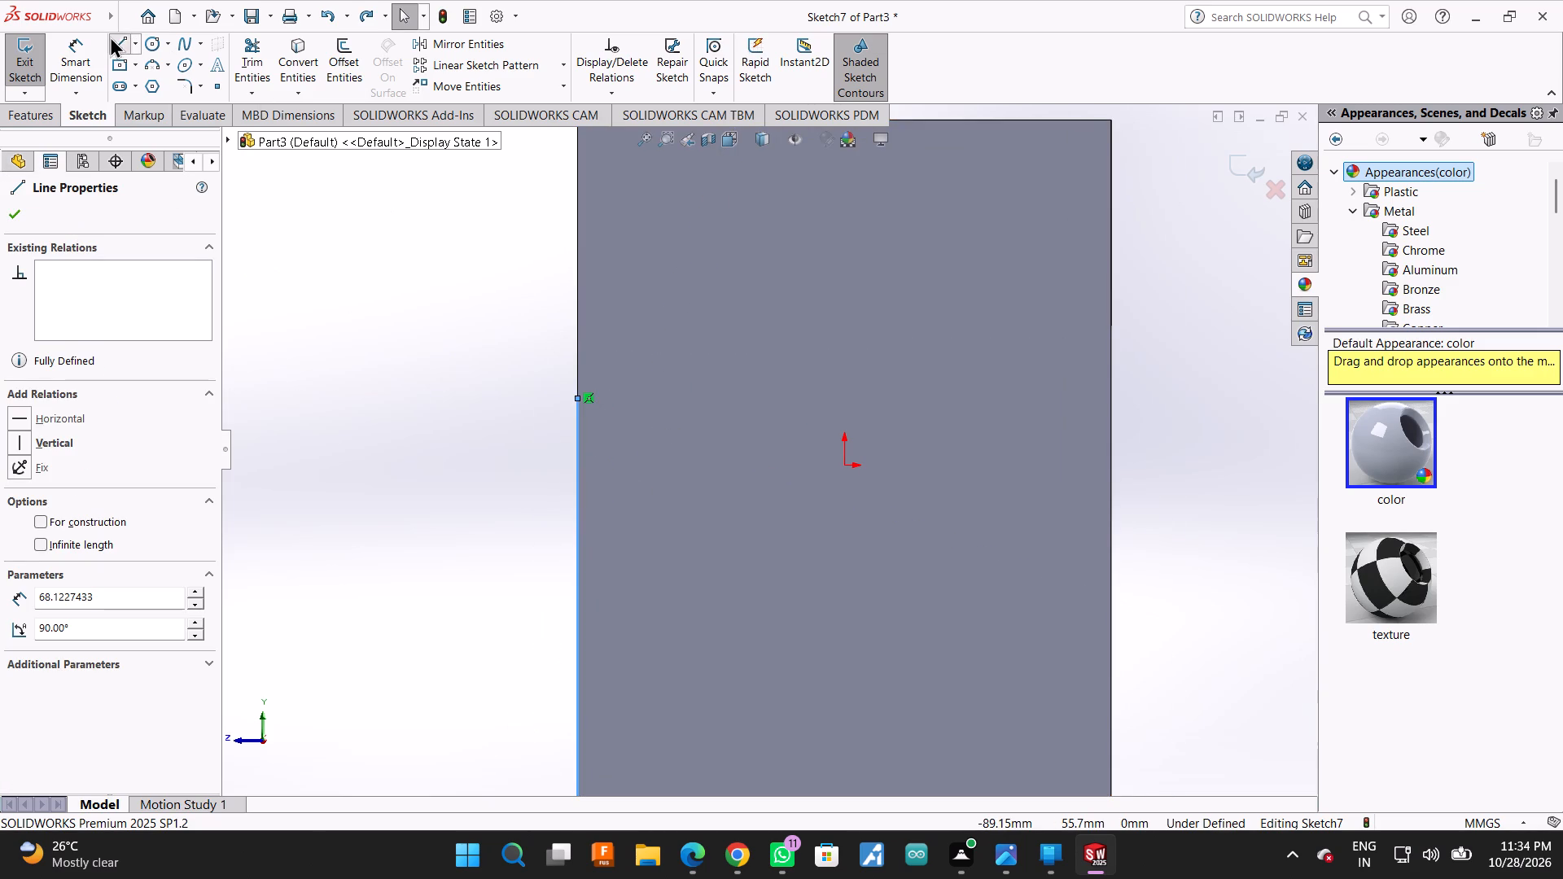
click(579, 400)
scroll(637, 405, up, 3)
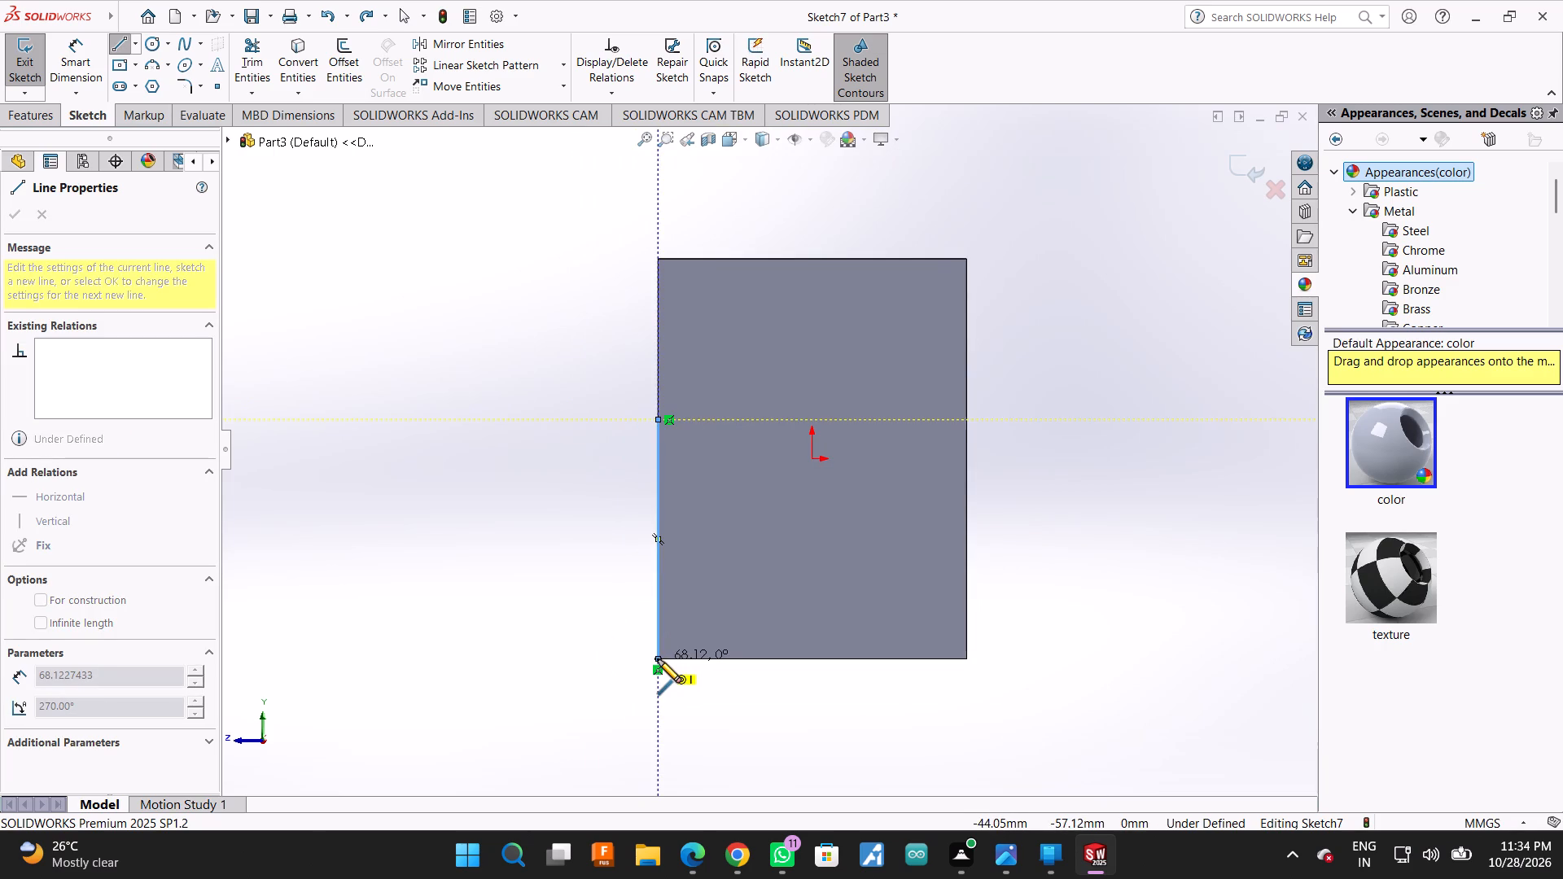
scroll(658, 659, down, 1)
scroll(671, 594, up, 1)
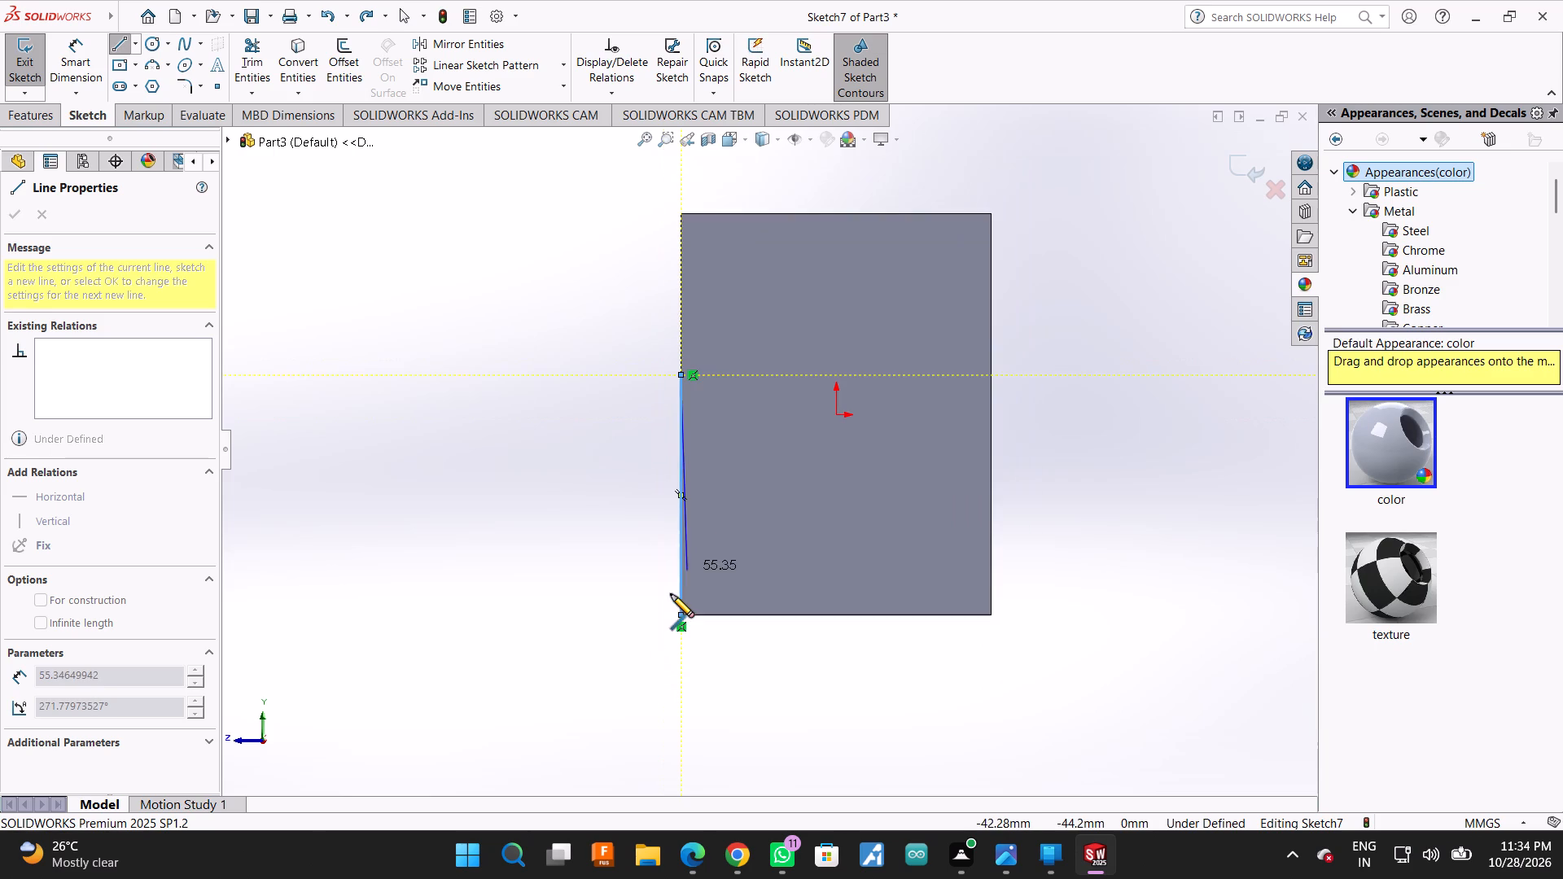
click(740, 378)
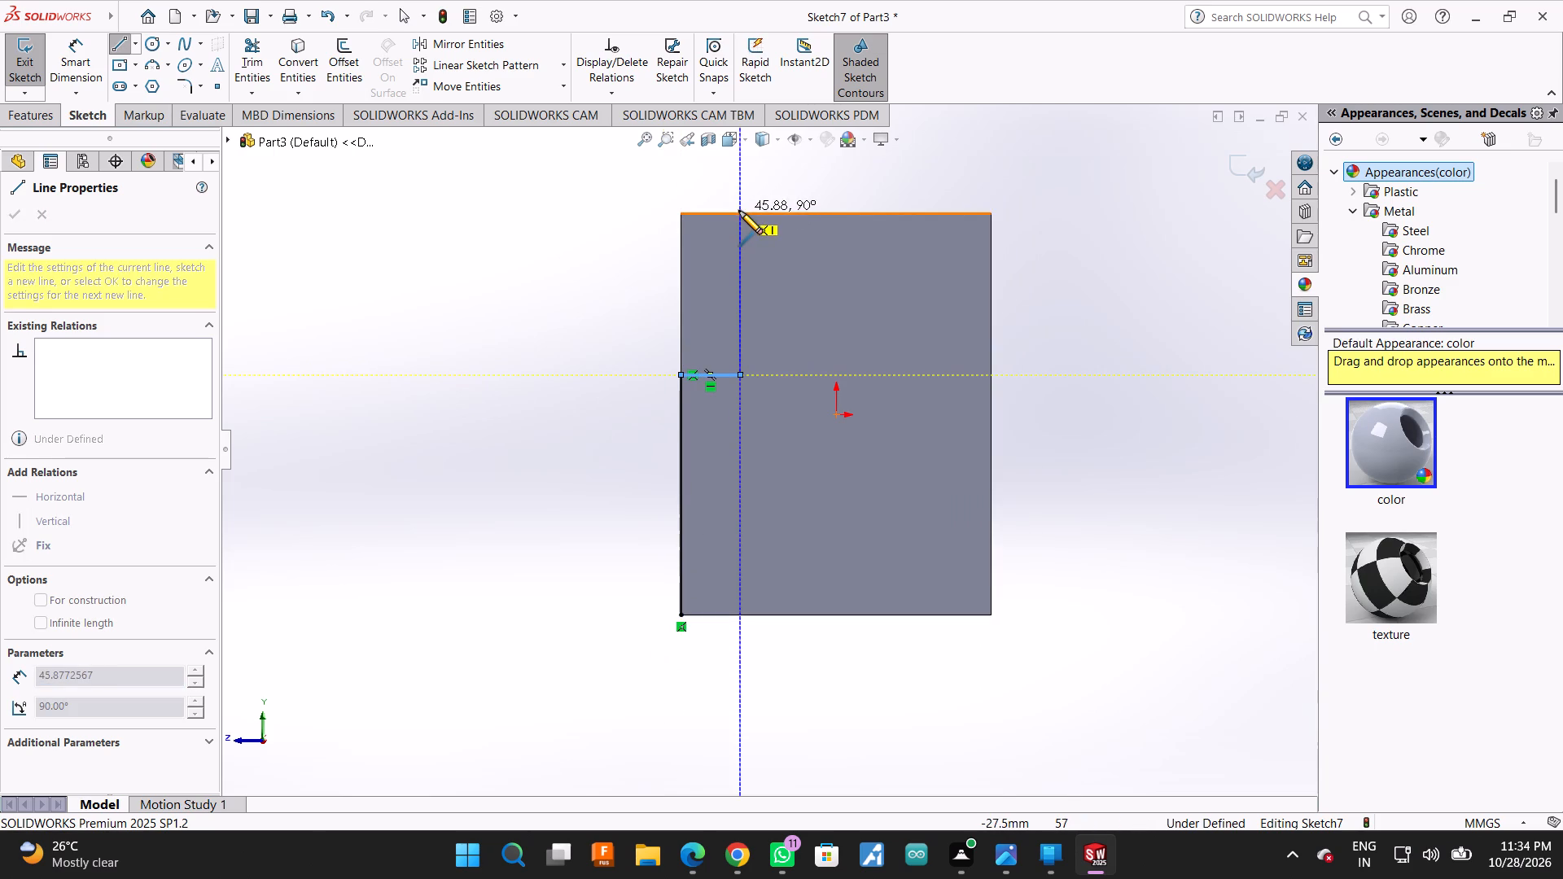
click(738, 215)
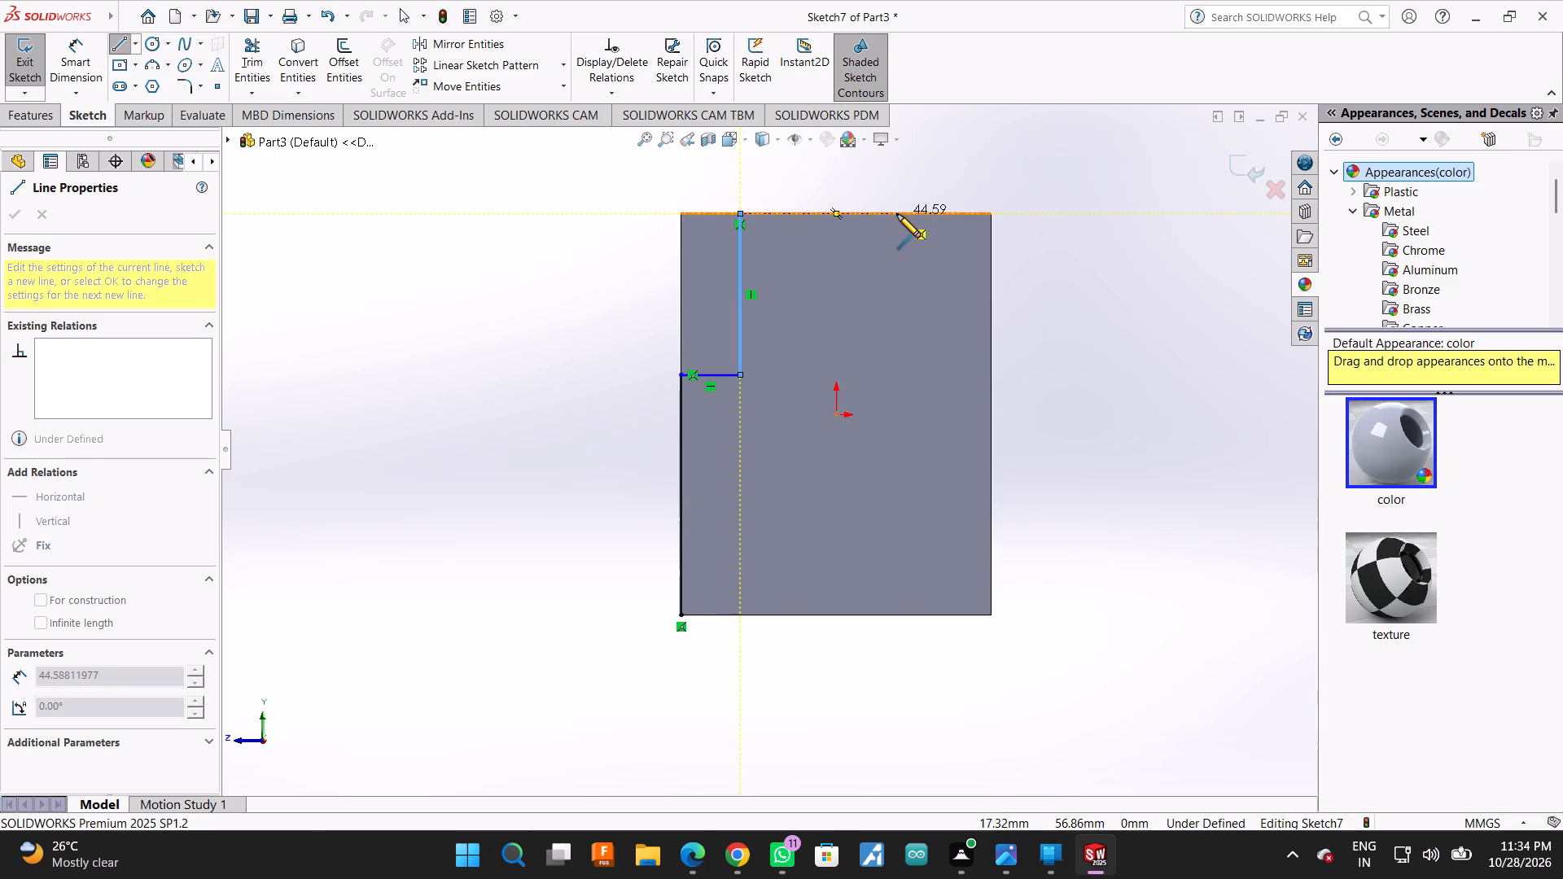
Continue the outline along the top edge, down to a level right shoulder about 22 mm wide, and down the right edge to the corner.
click(913, 212)
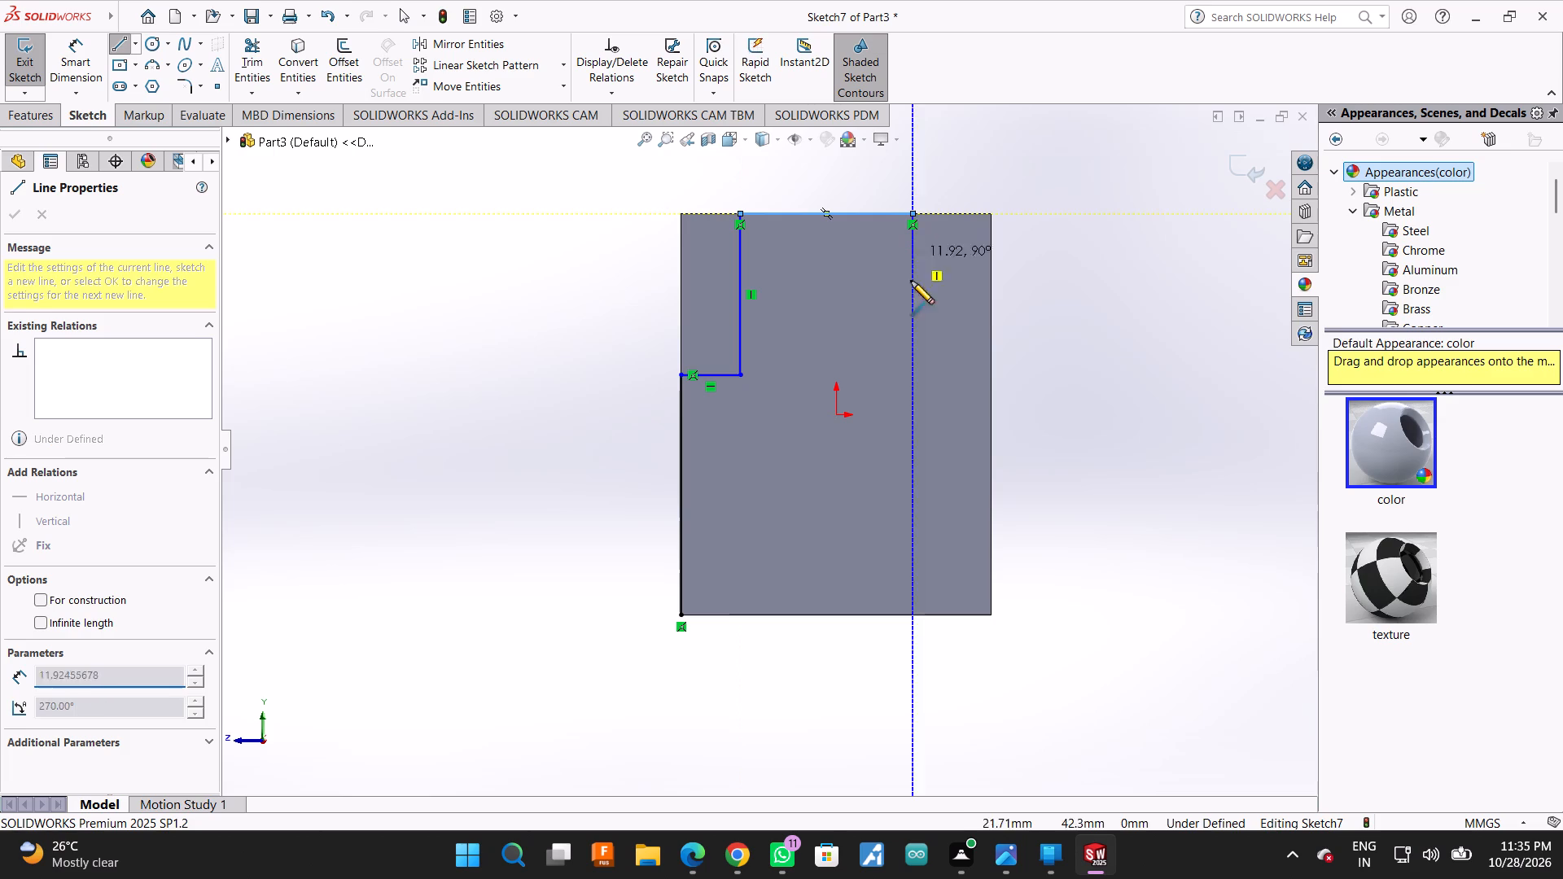
click(912, 378)
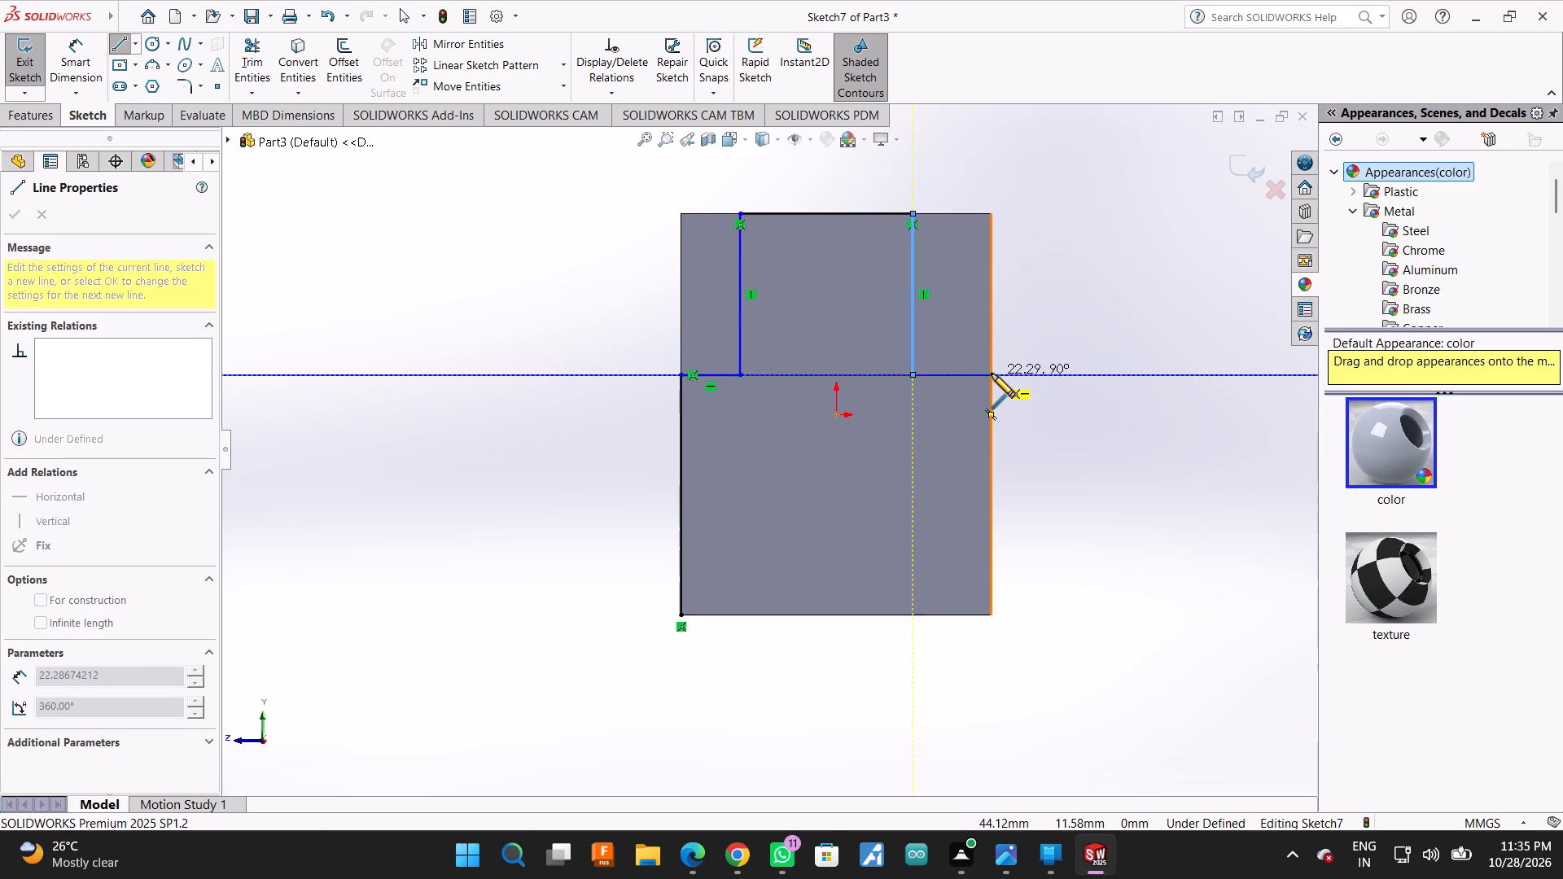
click(992, 374)
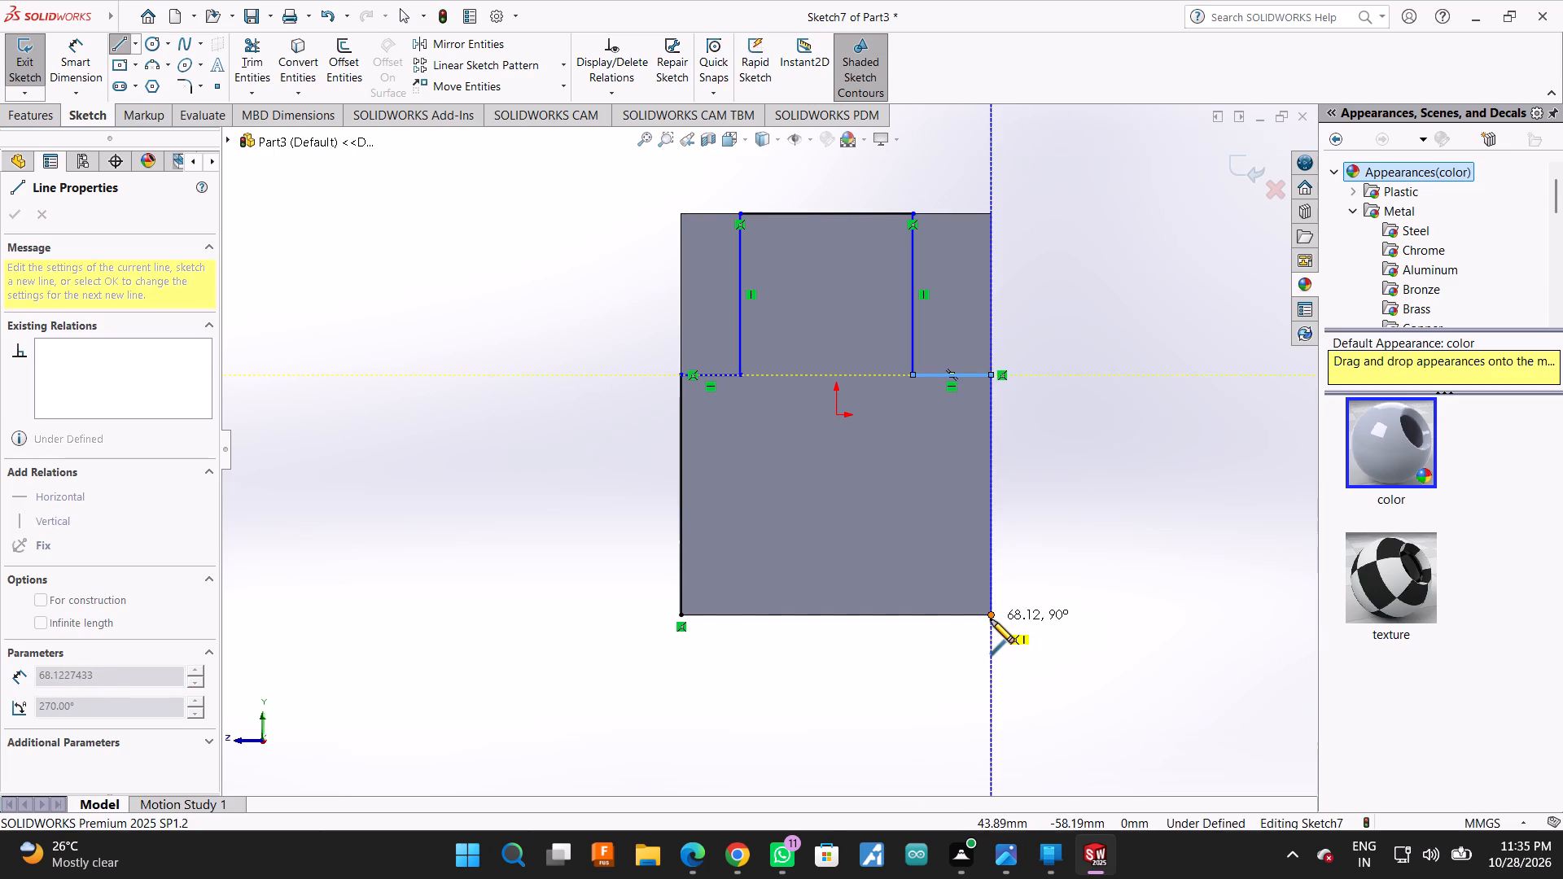
click(991, 619)
Close the outline around a rectangular bottom recess, with bottom-edge segments about 26 mm on the right and 29 mm on the left.
click(901, 619)
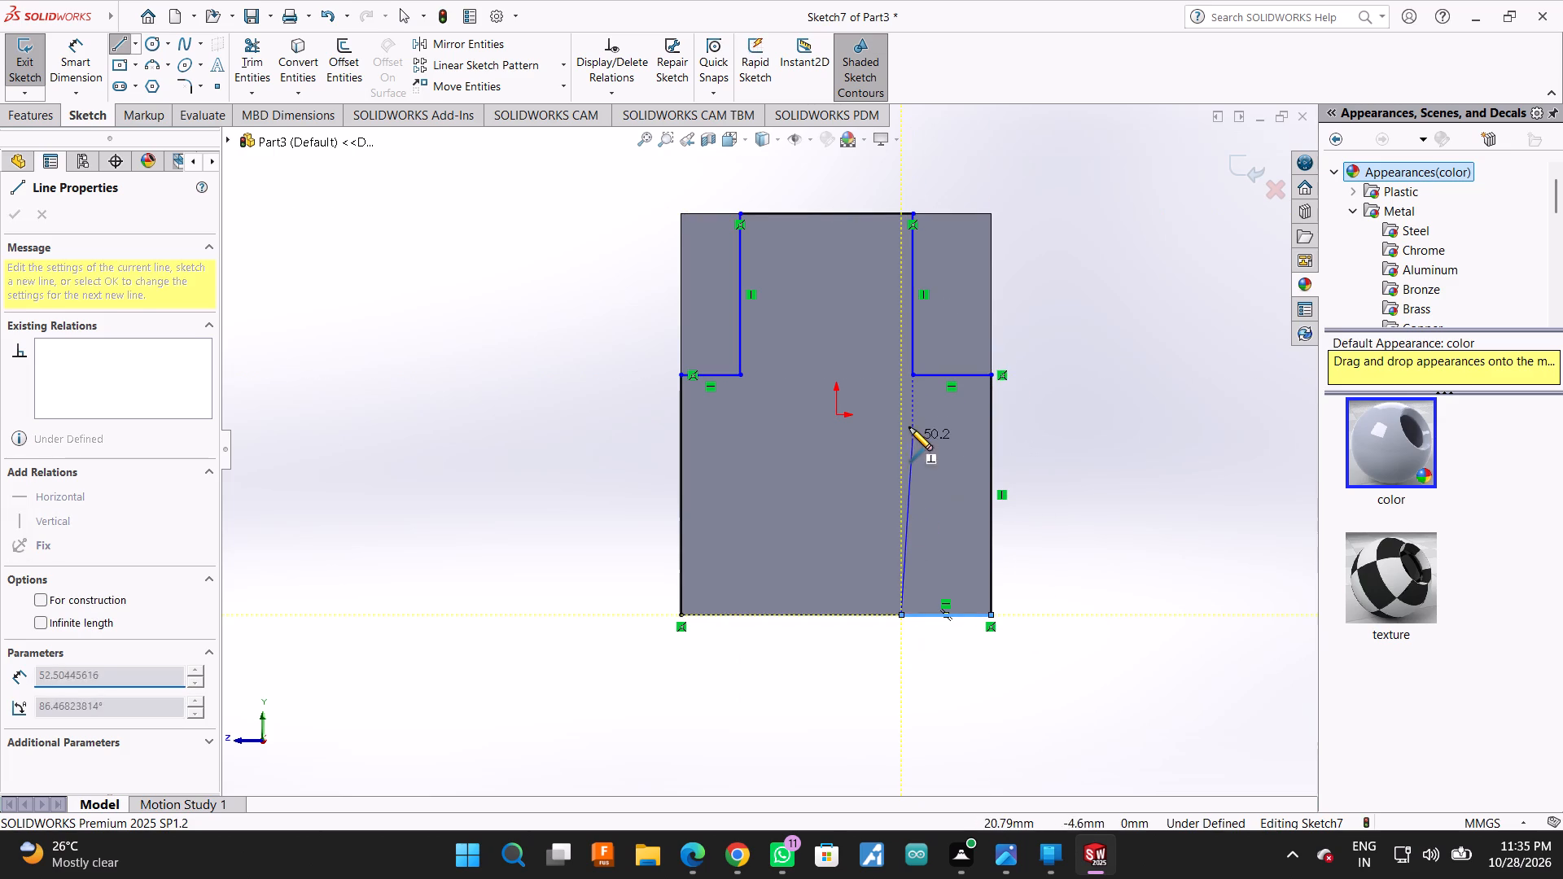
click(908, 431)
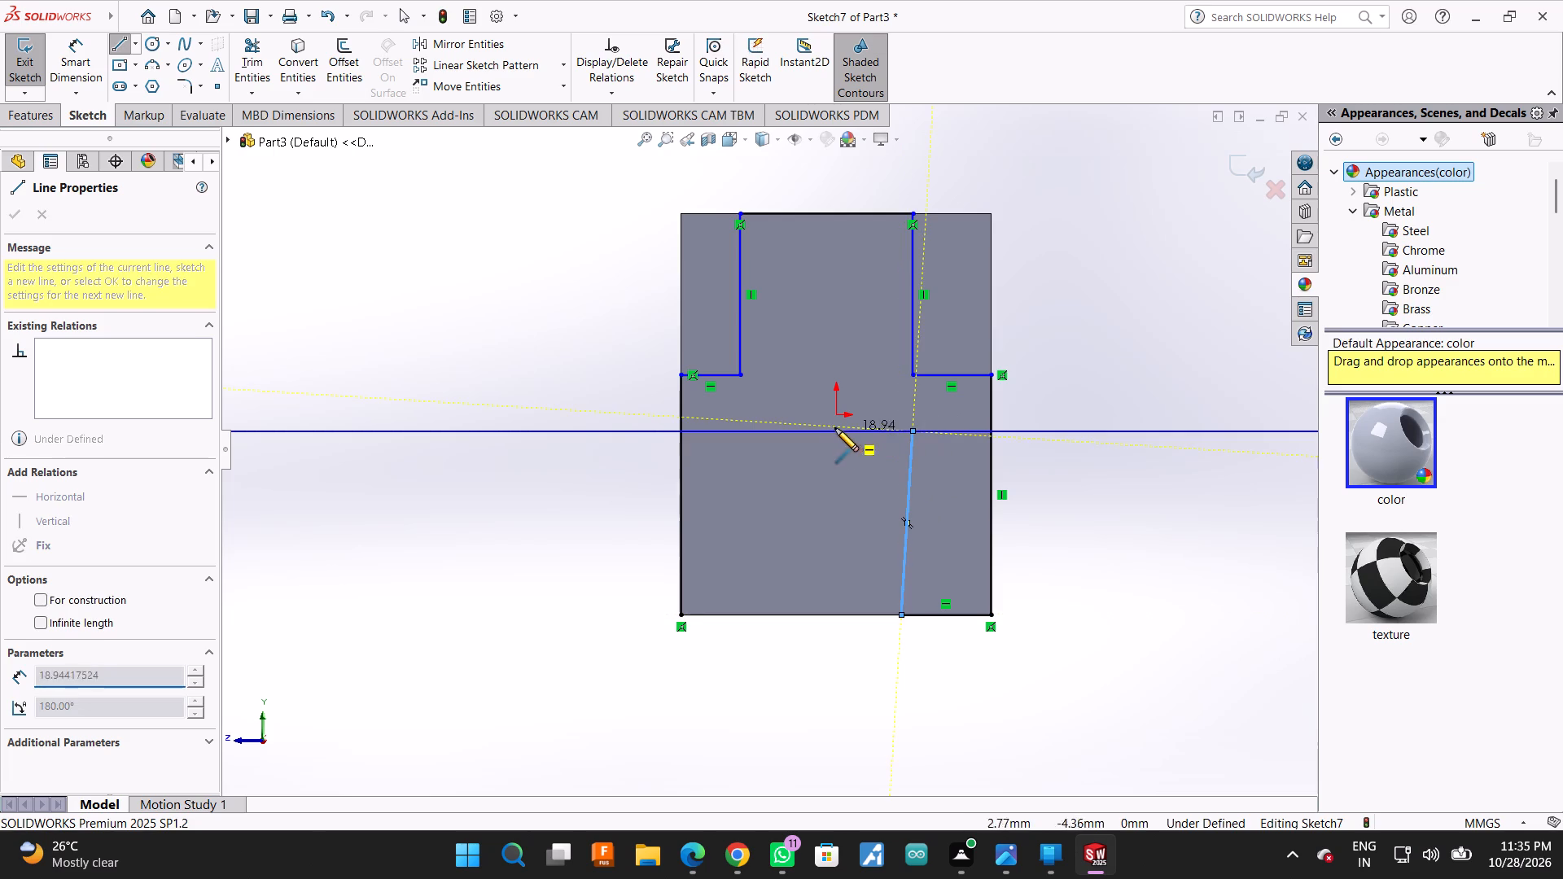
key(ctrl+z)
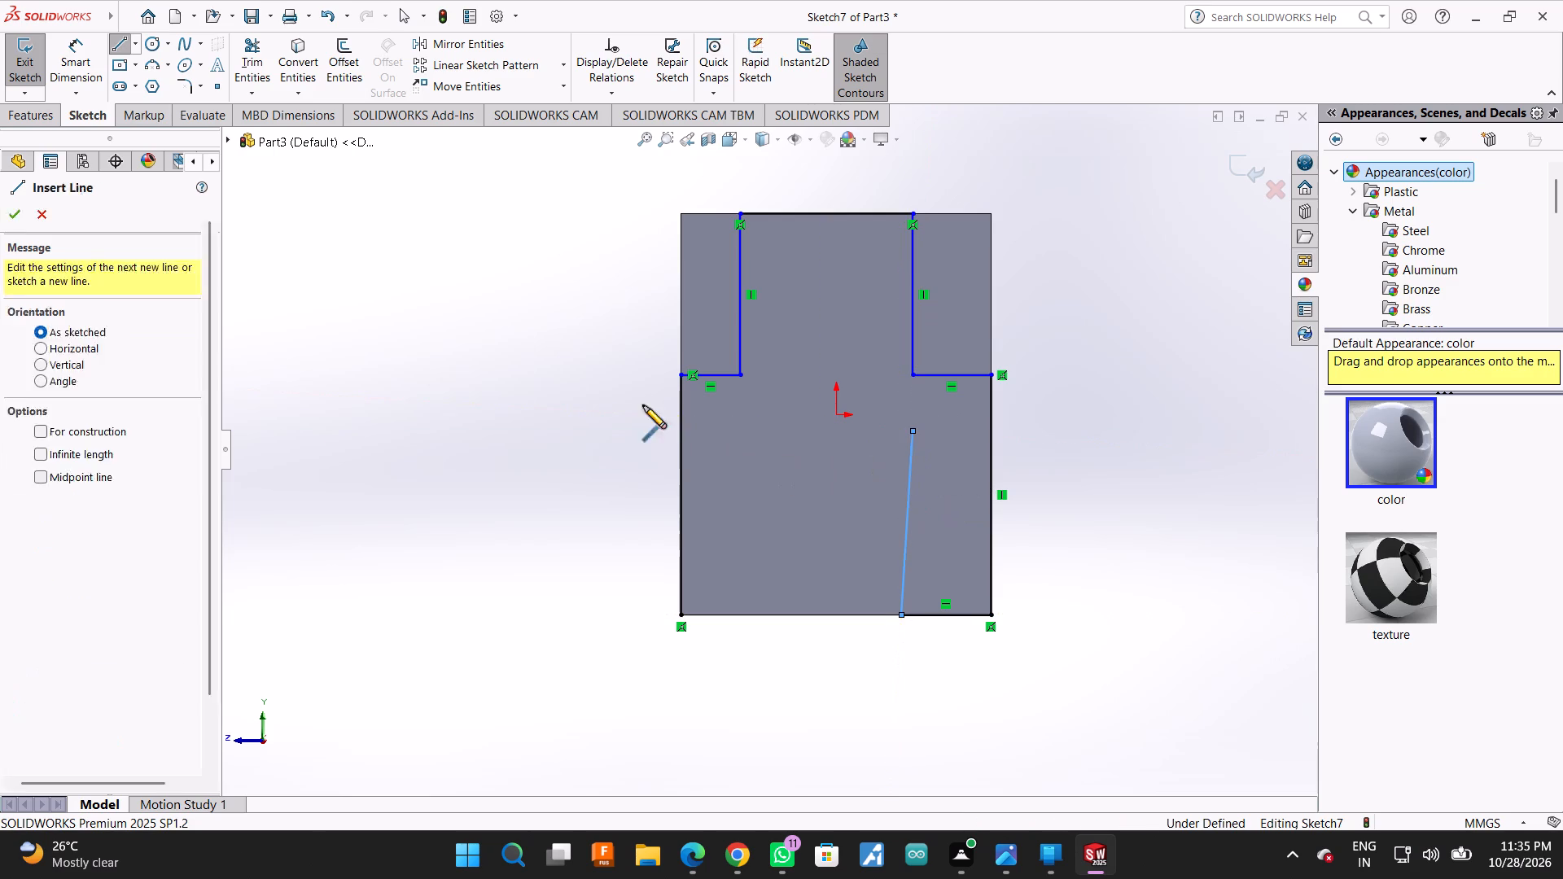
click(121, 37)
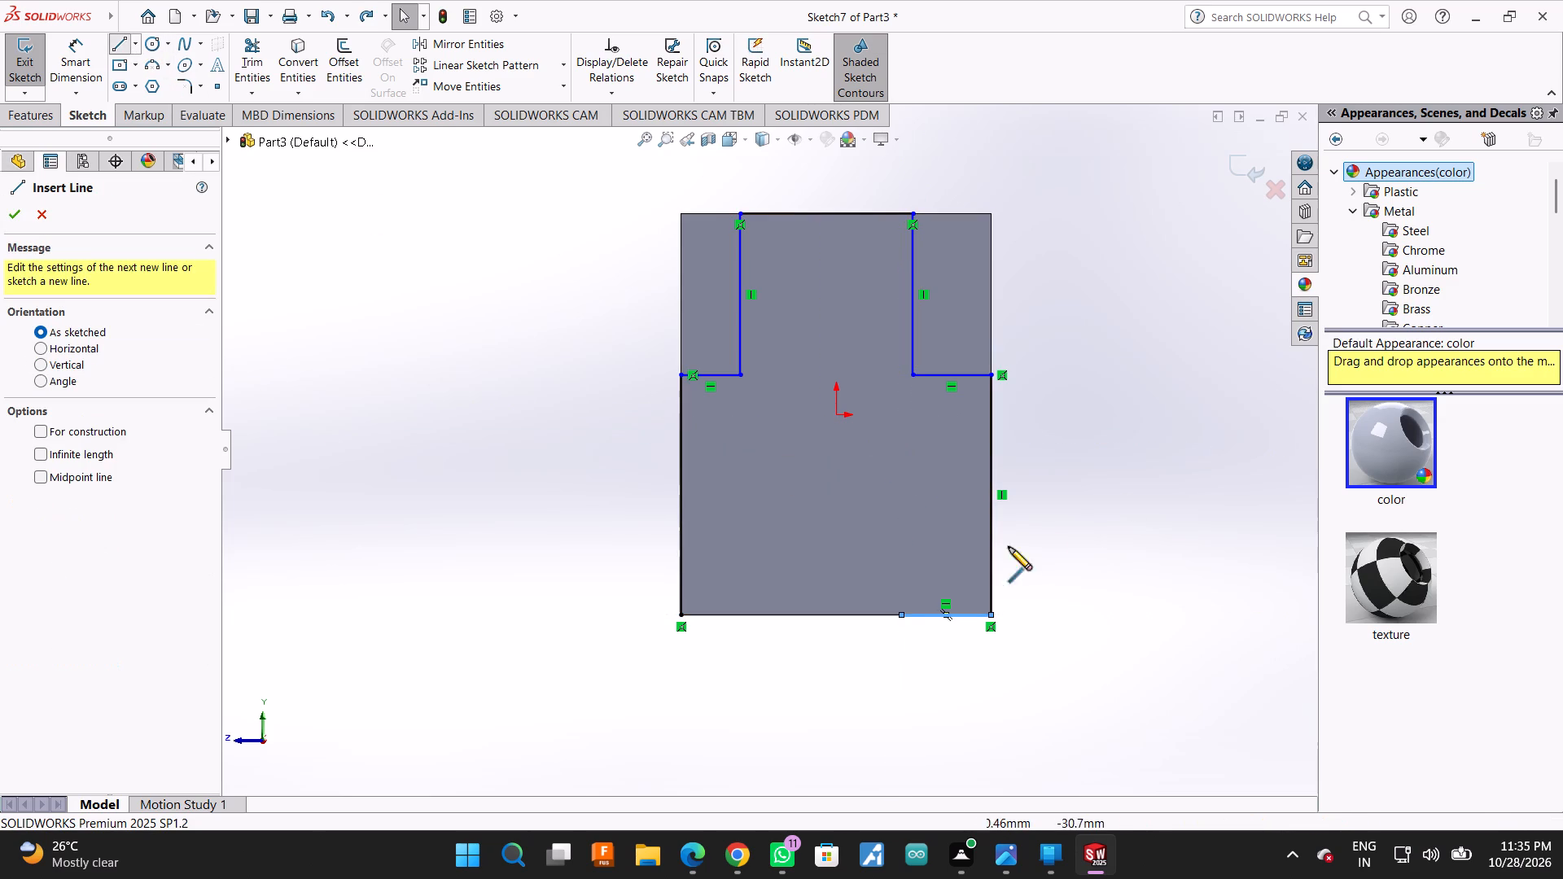
click(901, 613)
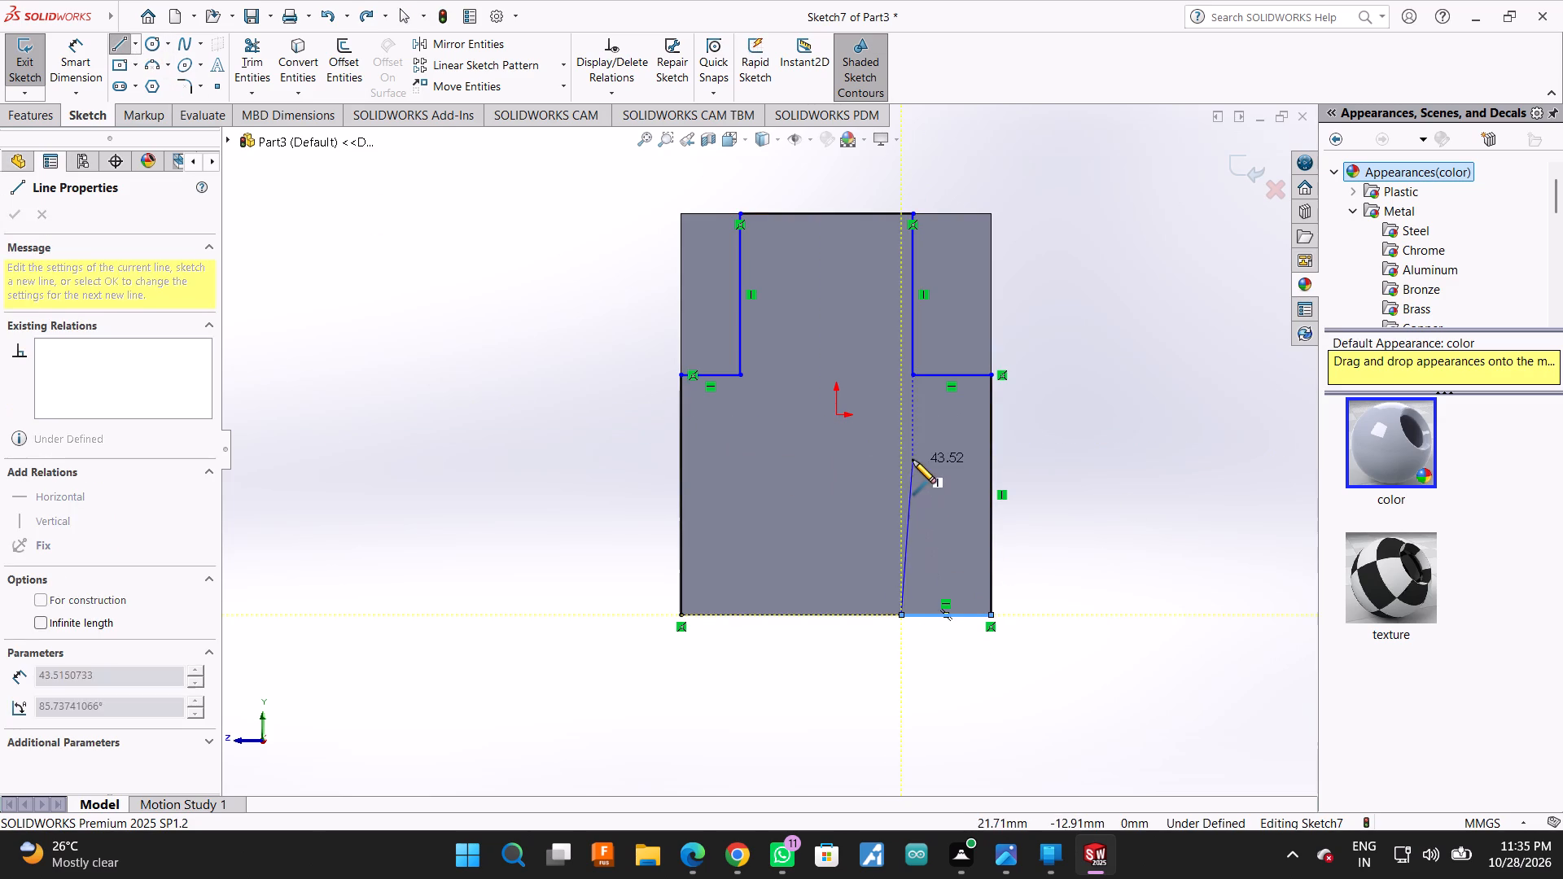
click(900, 448)
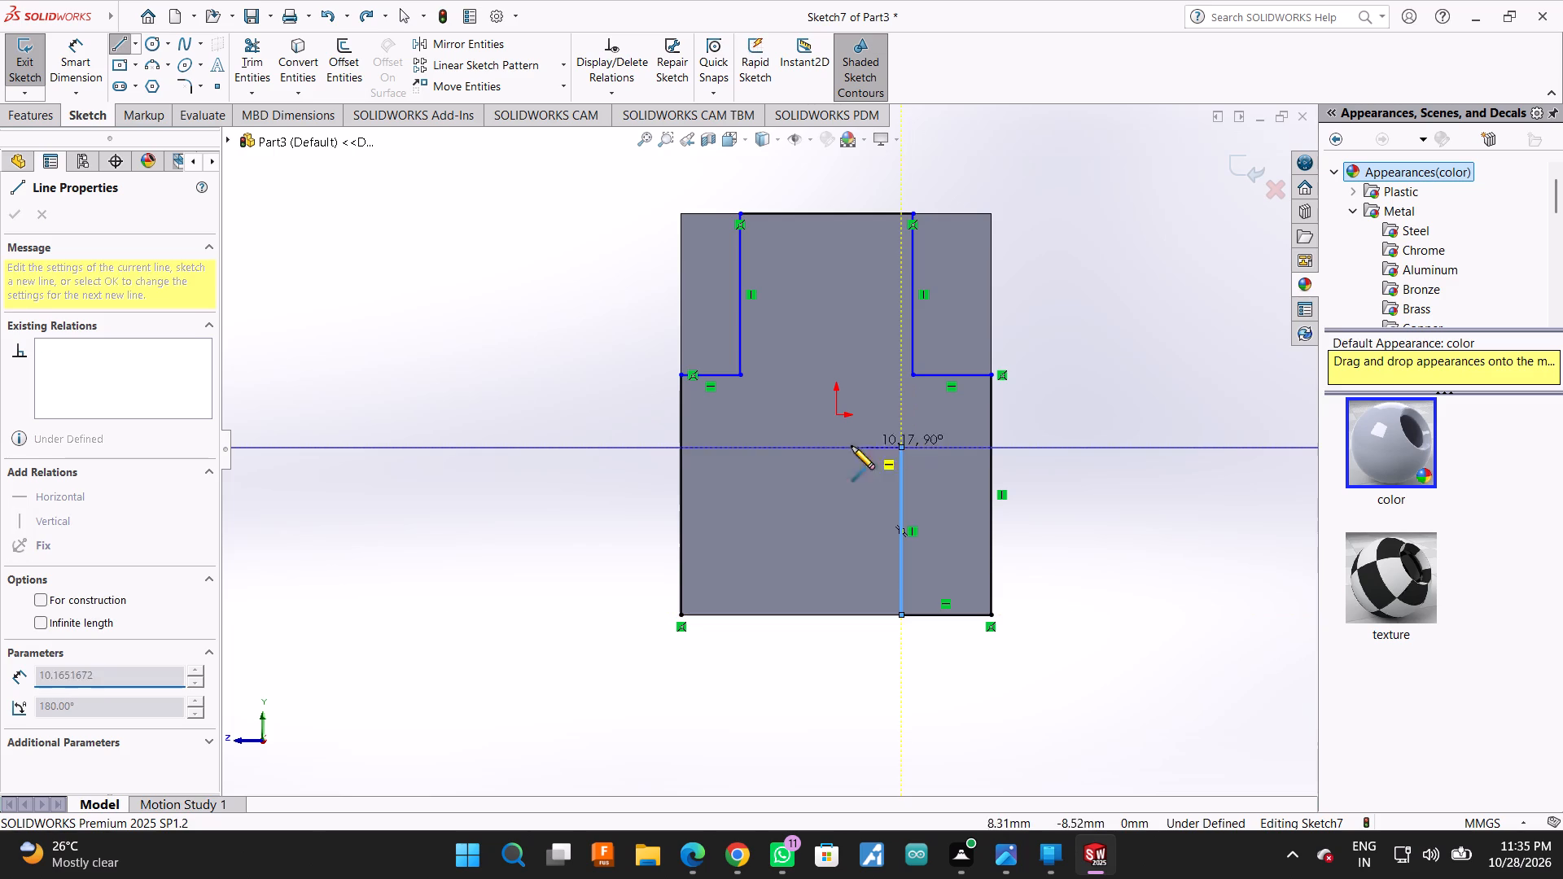
click(782, 444)
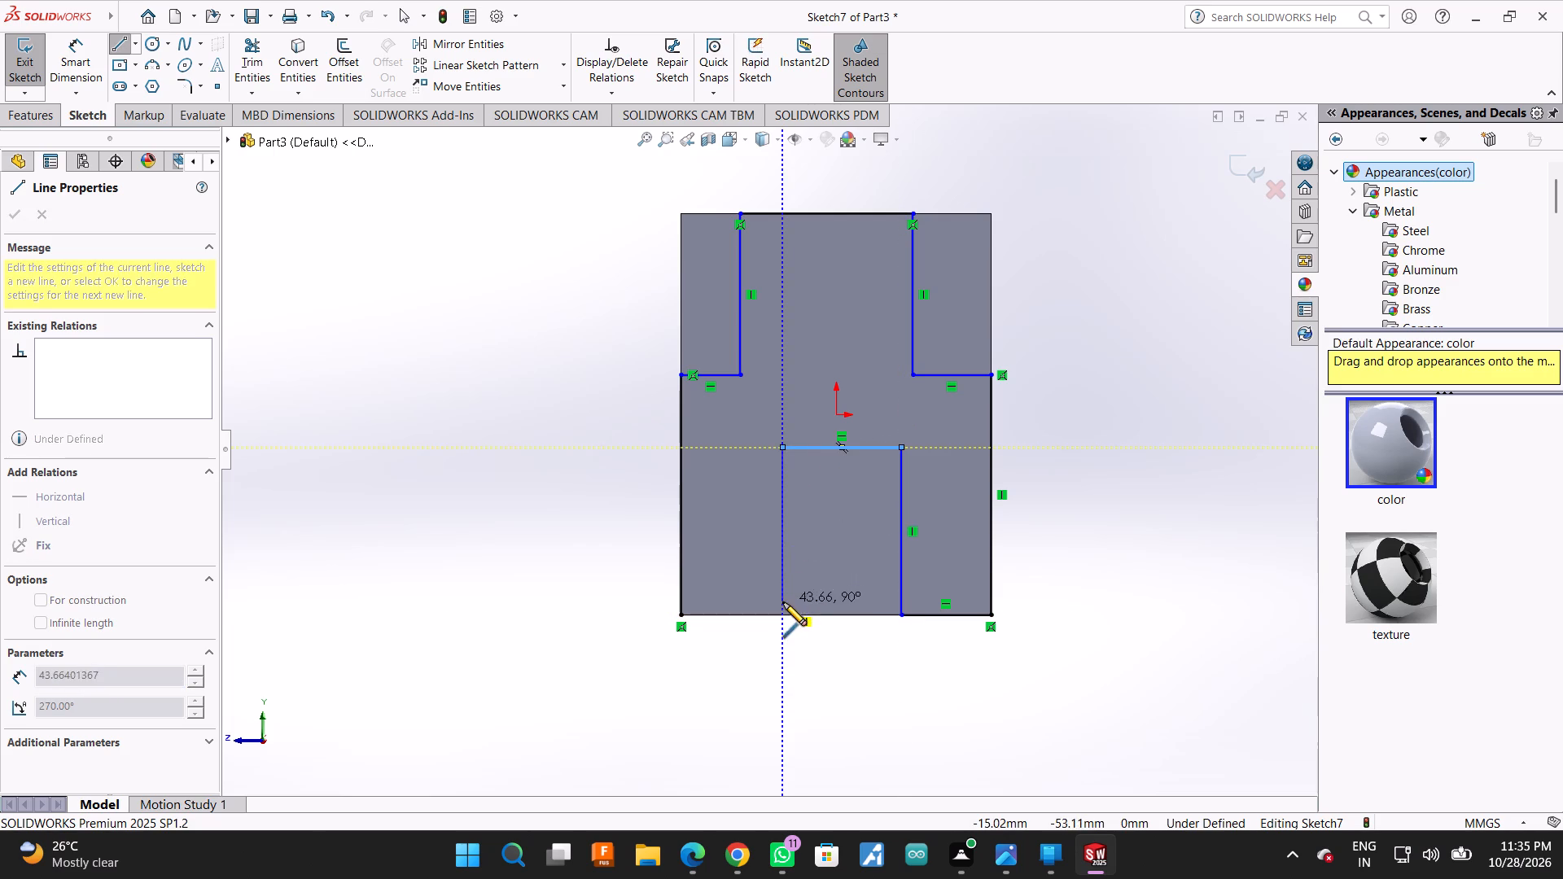
click(780, 619)
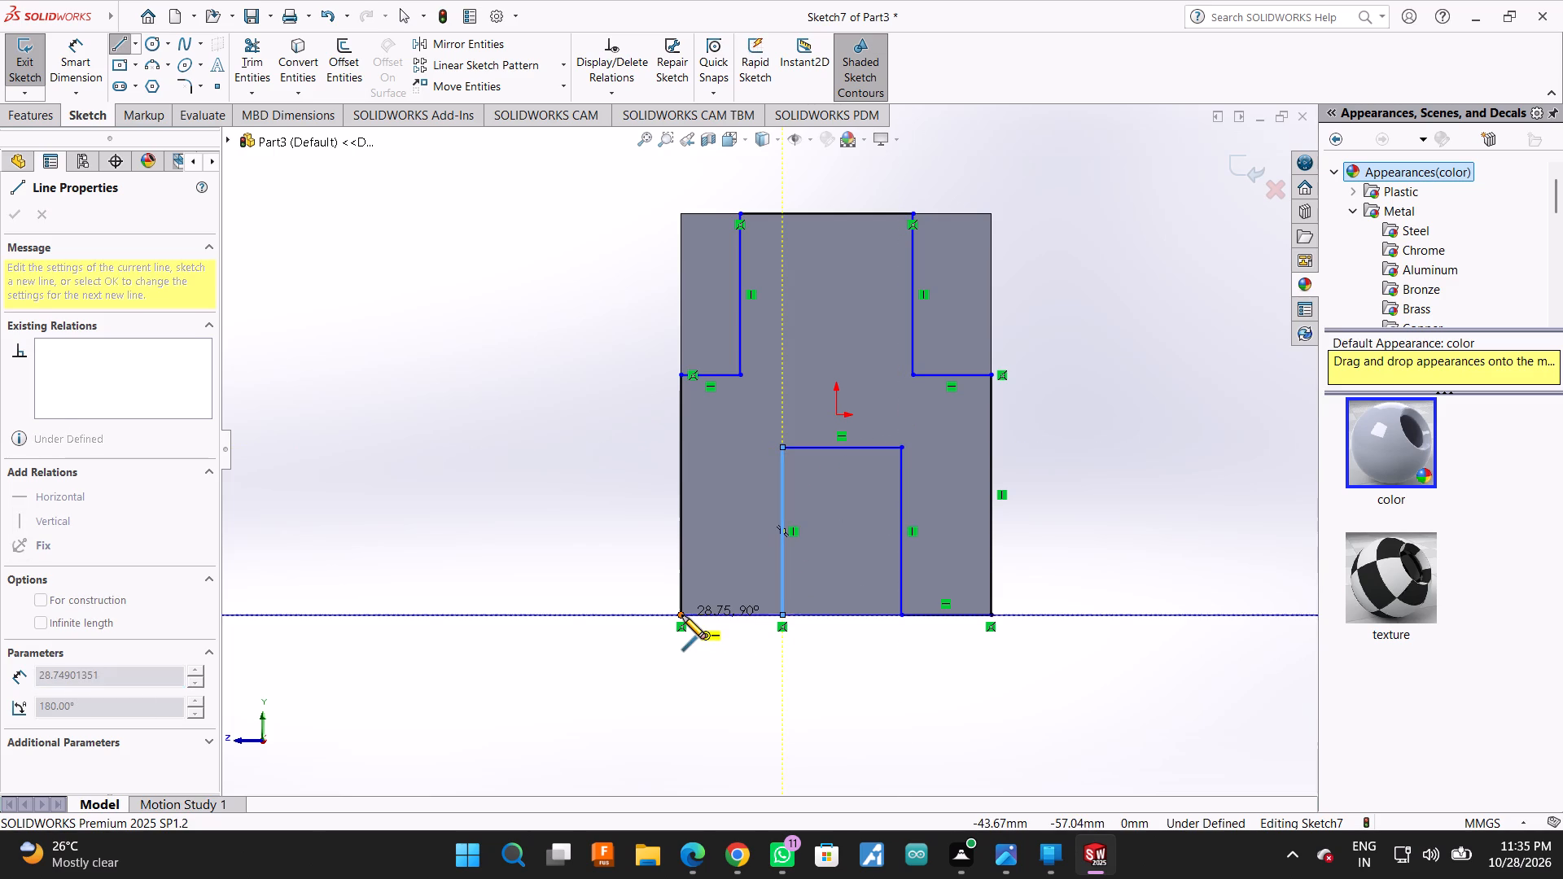
click(682, 615)
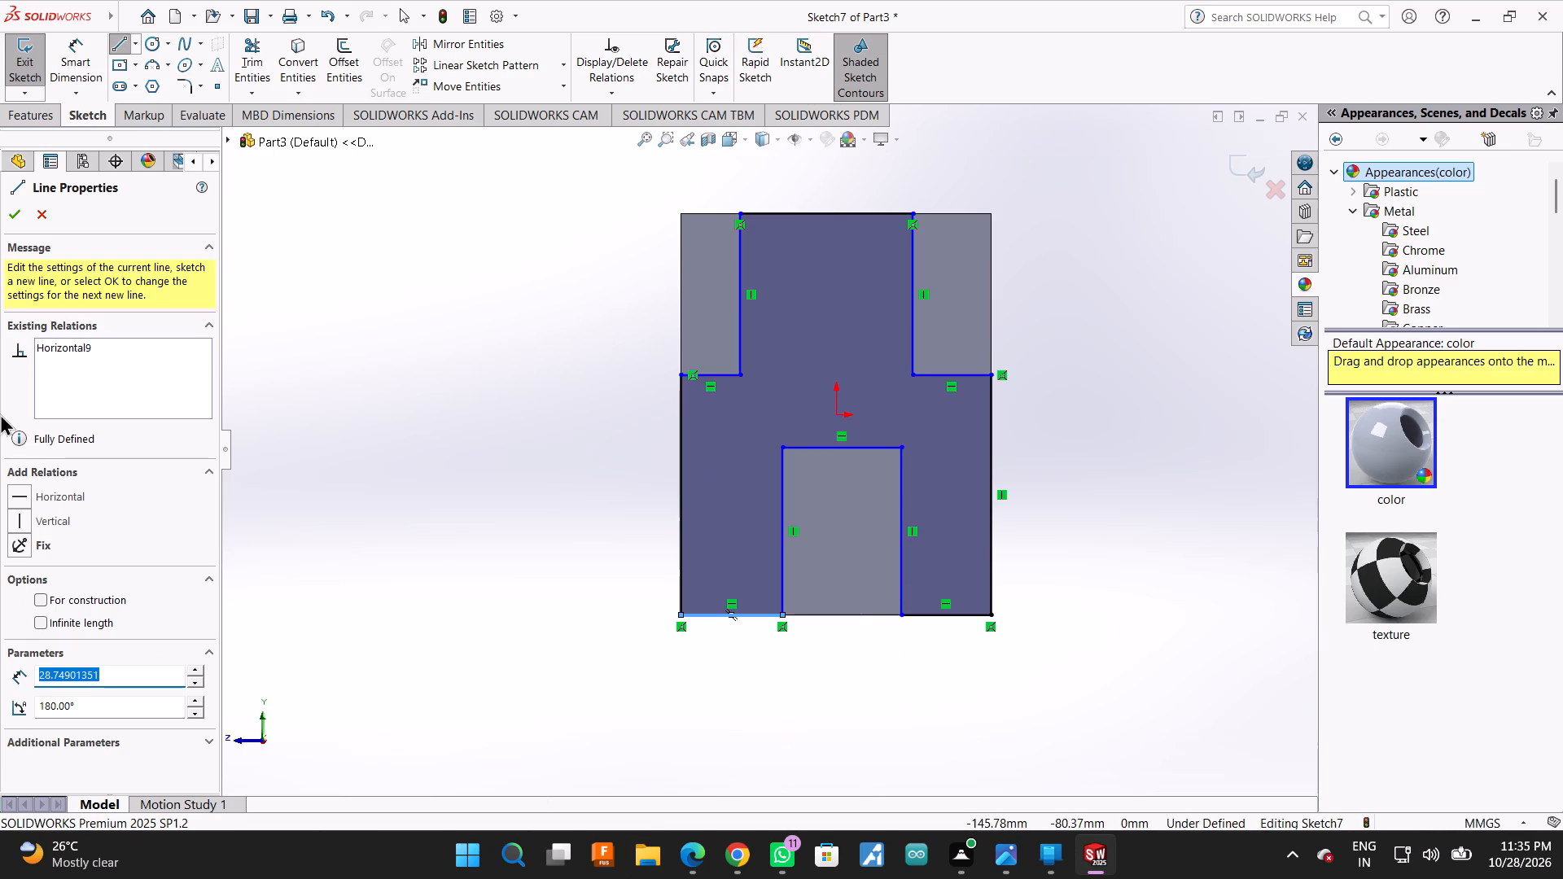
click(13, 221)
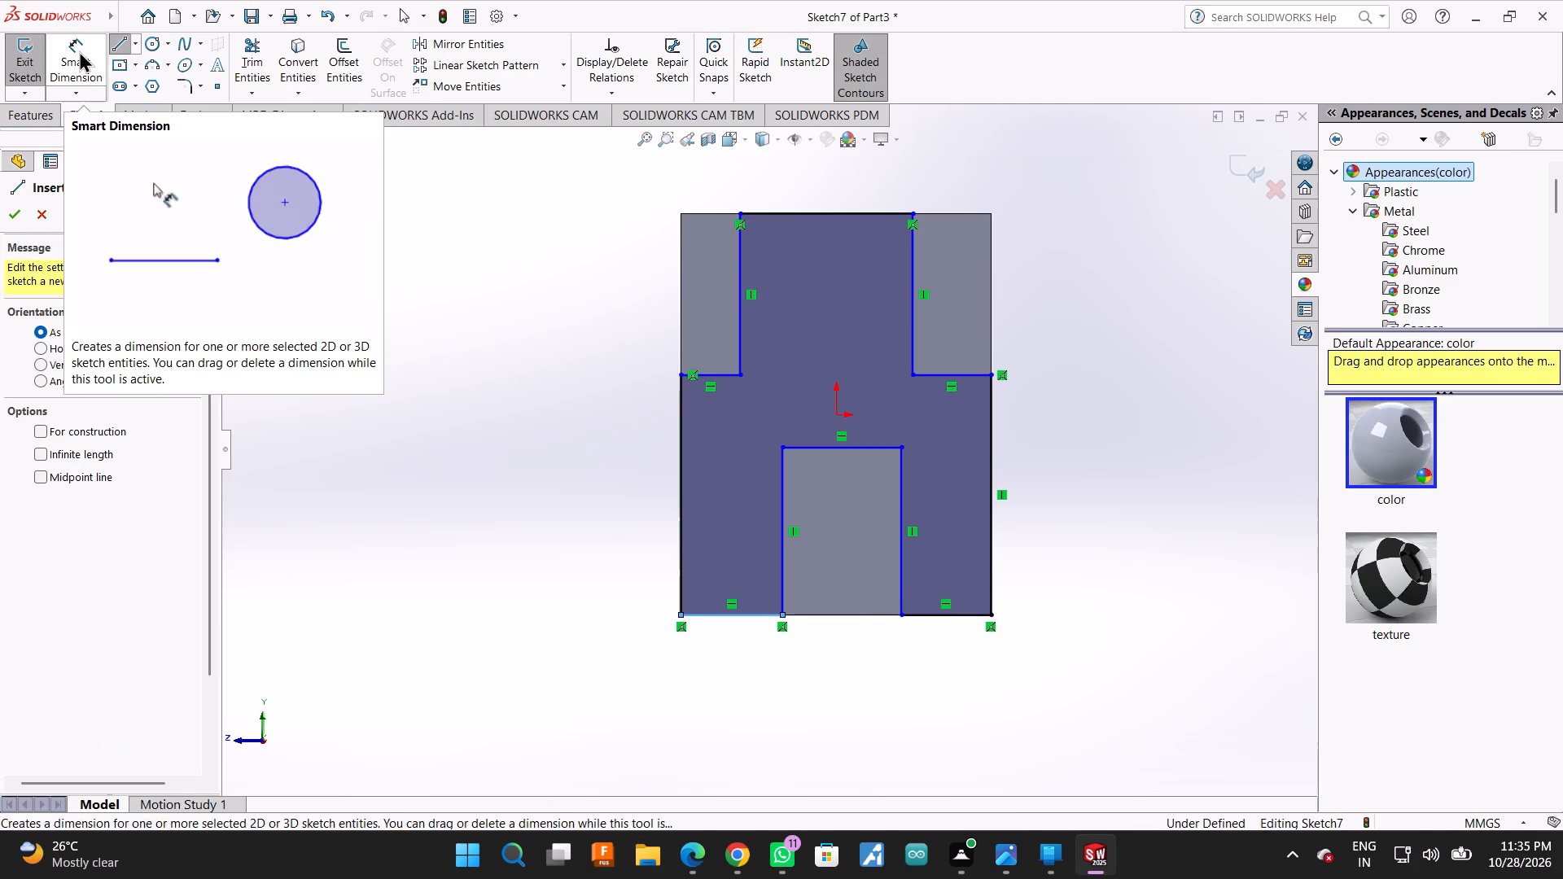
click(16, 221)
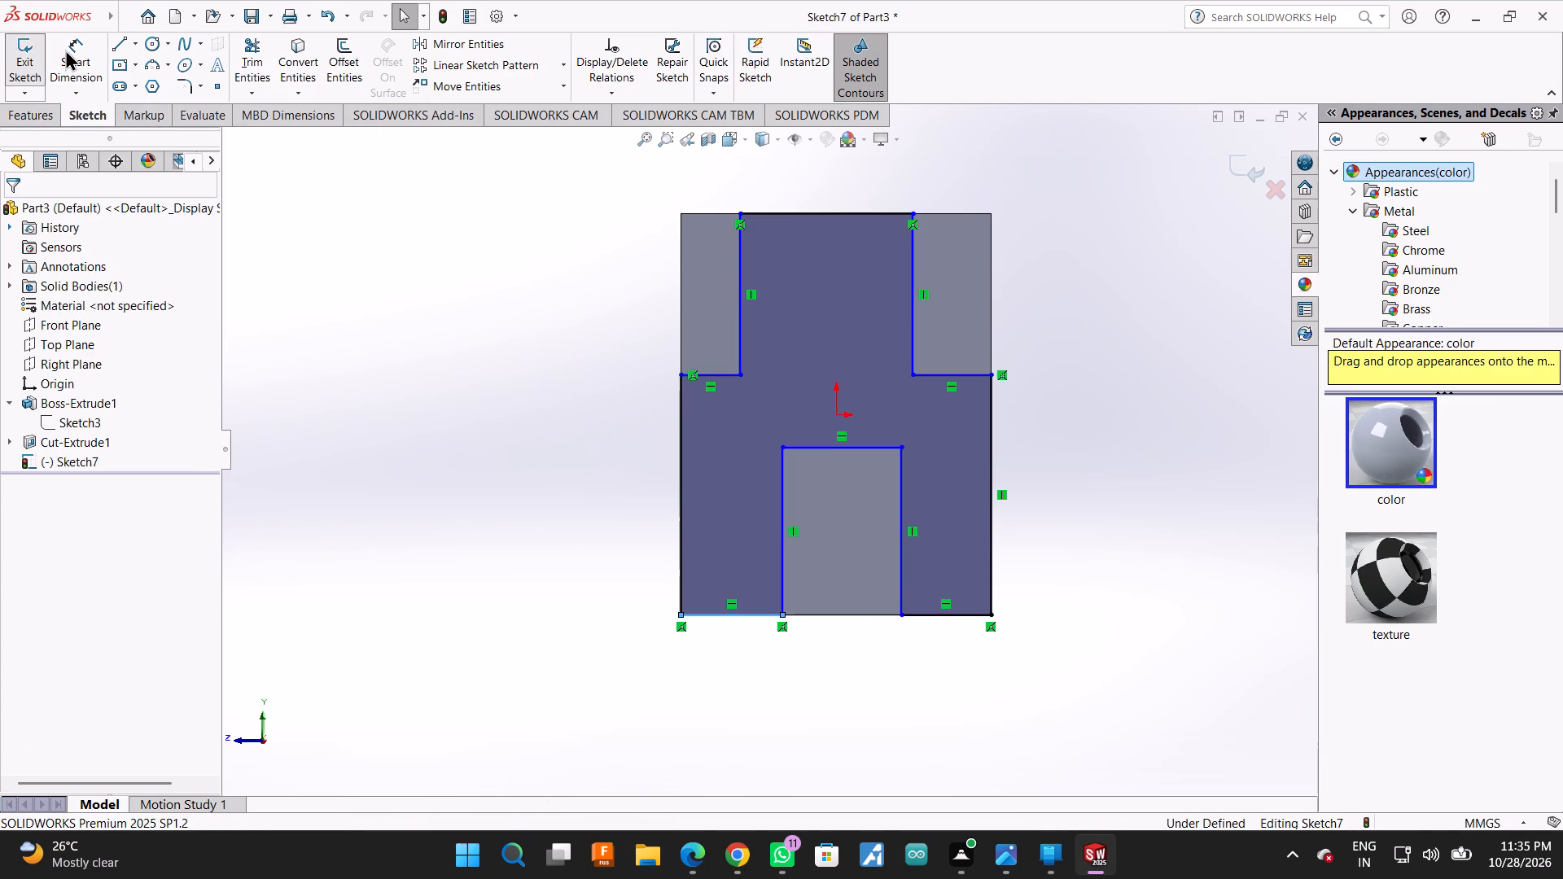
Dimension the two bottom-edge segments on either side of the recess to 22 mm each.
click(65, 49)
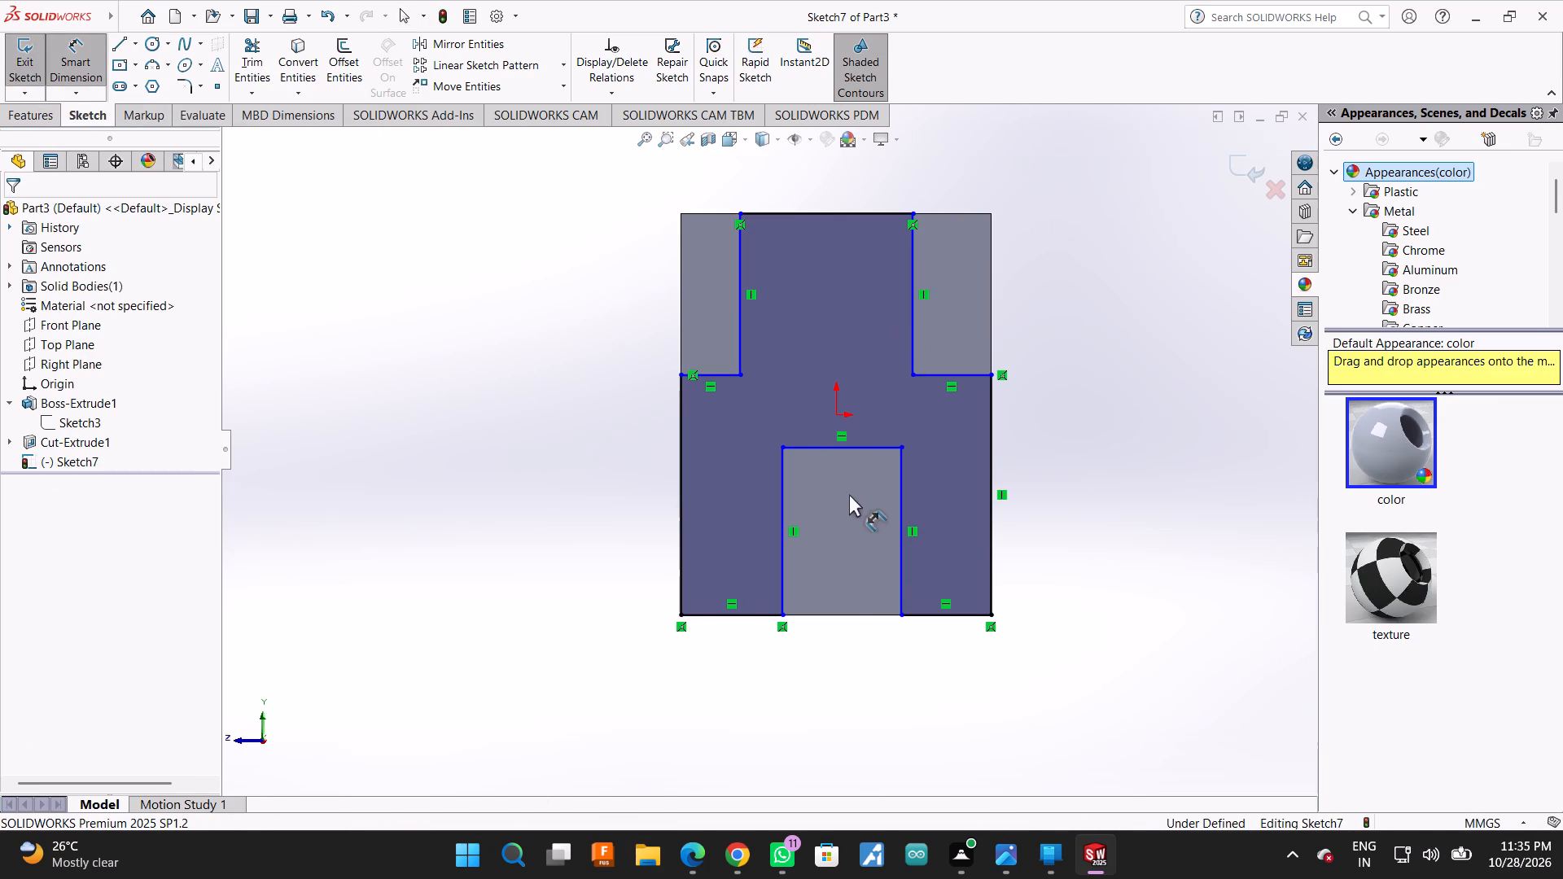
click(714, 618)
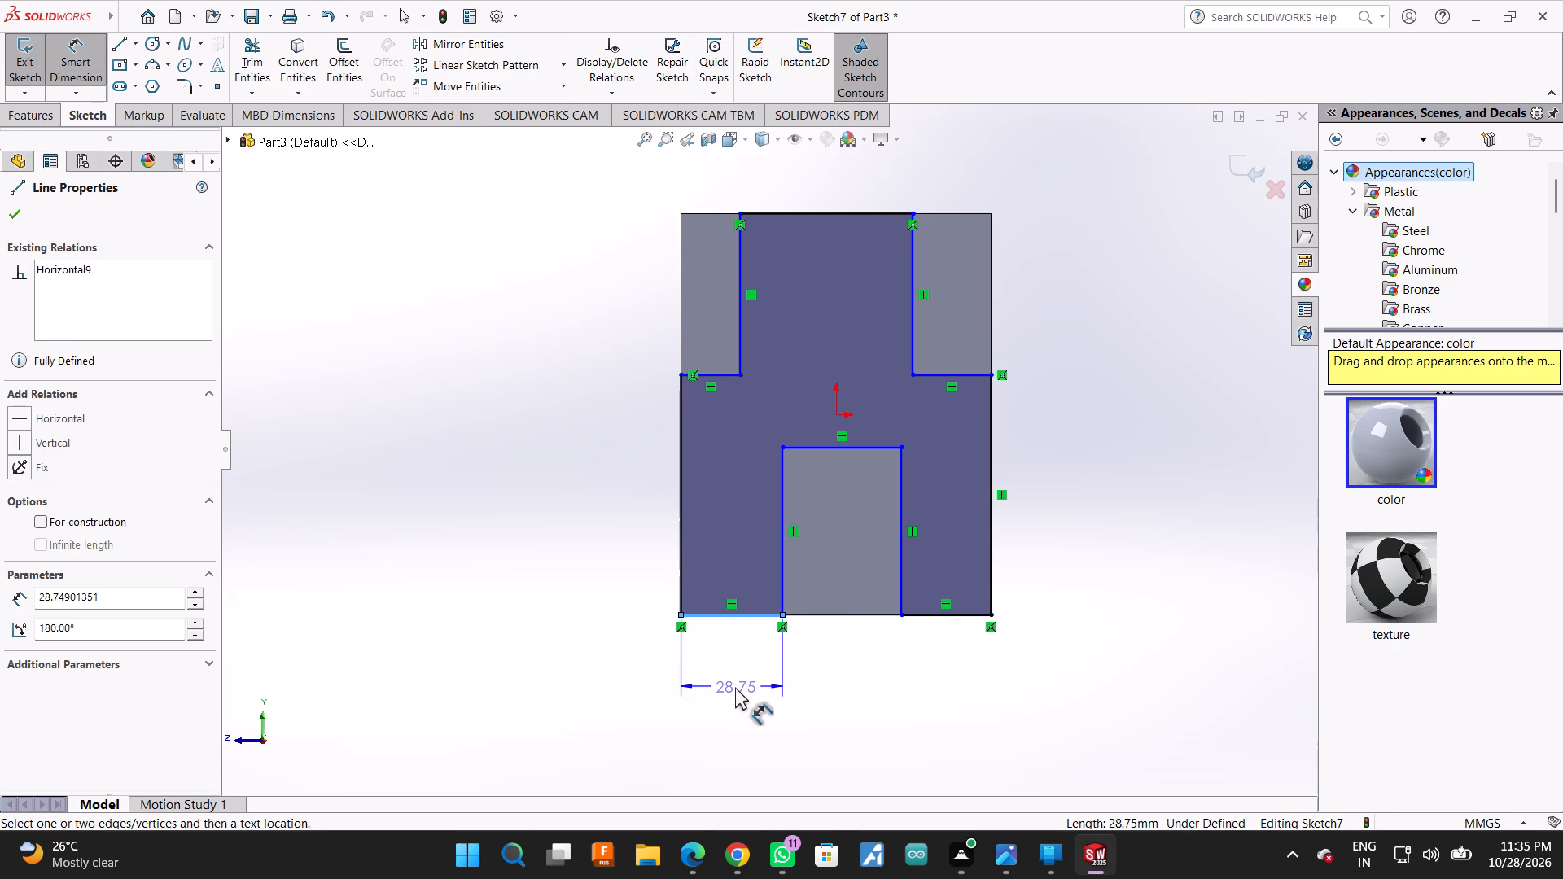
click(735, 687)
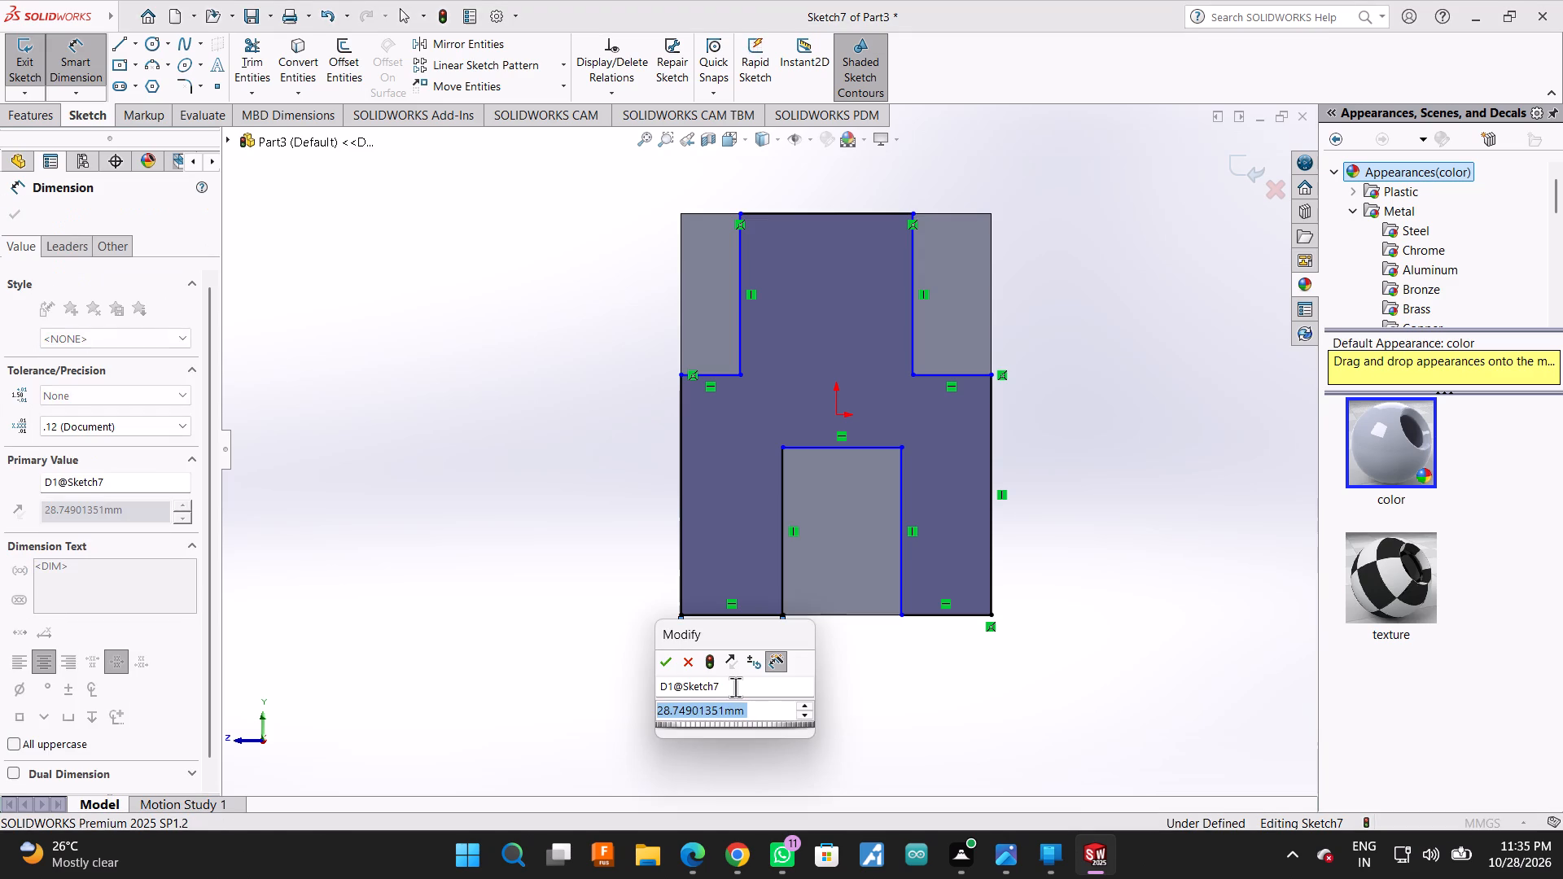
text(22)
key(Return)
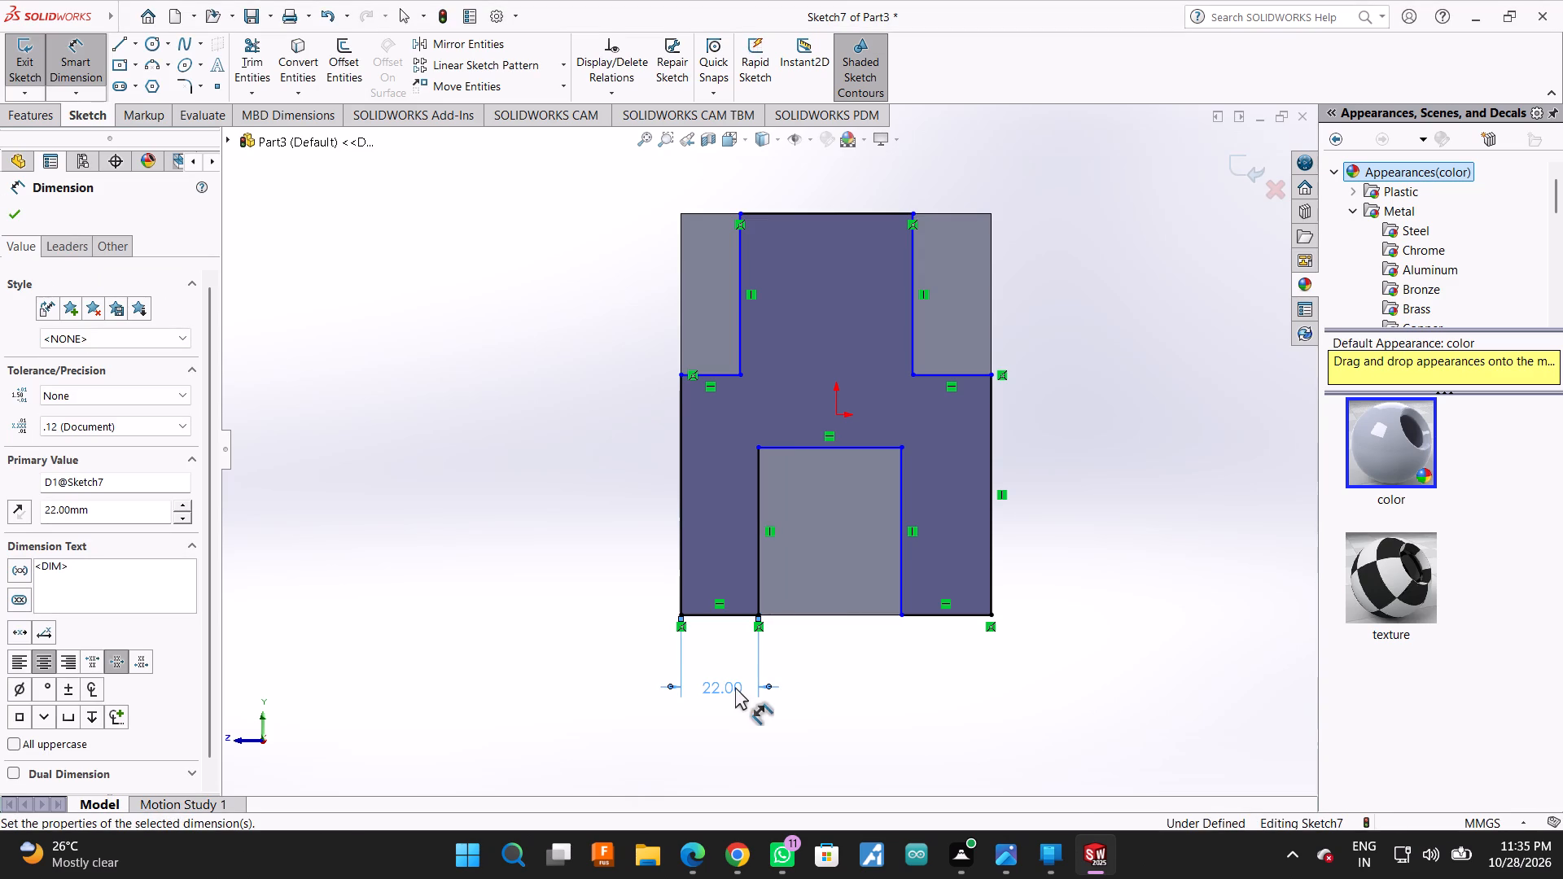
click(962, 618)
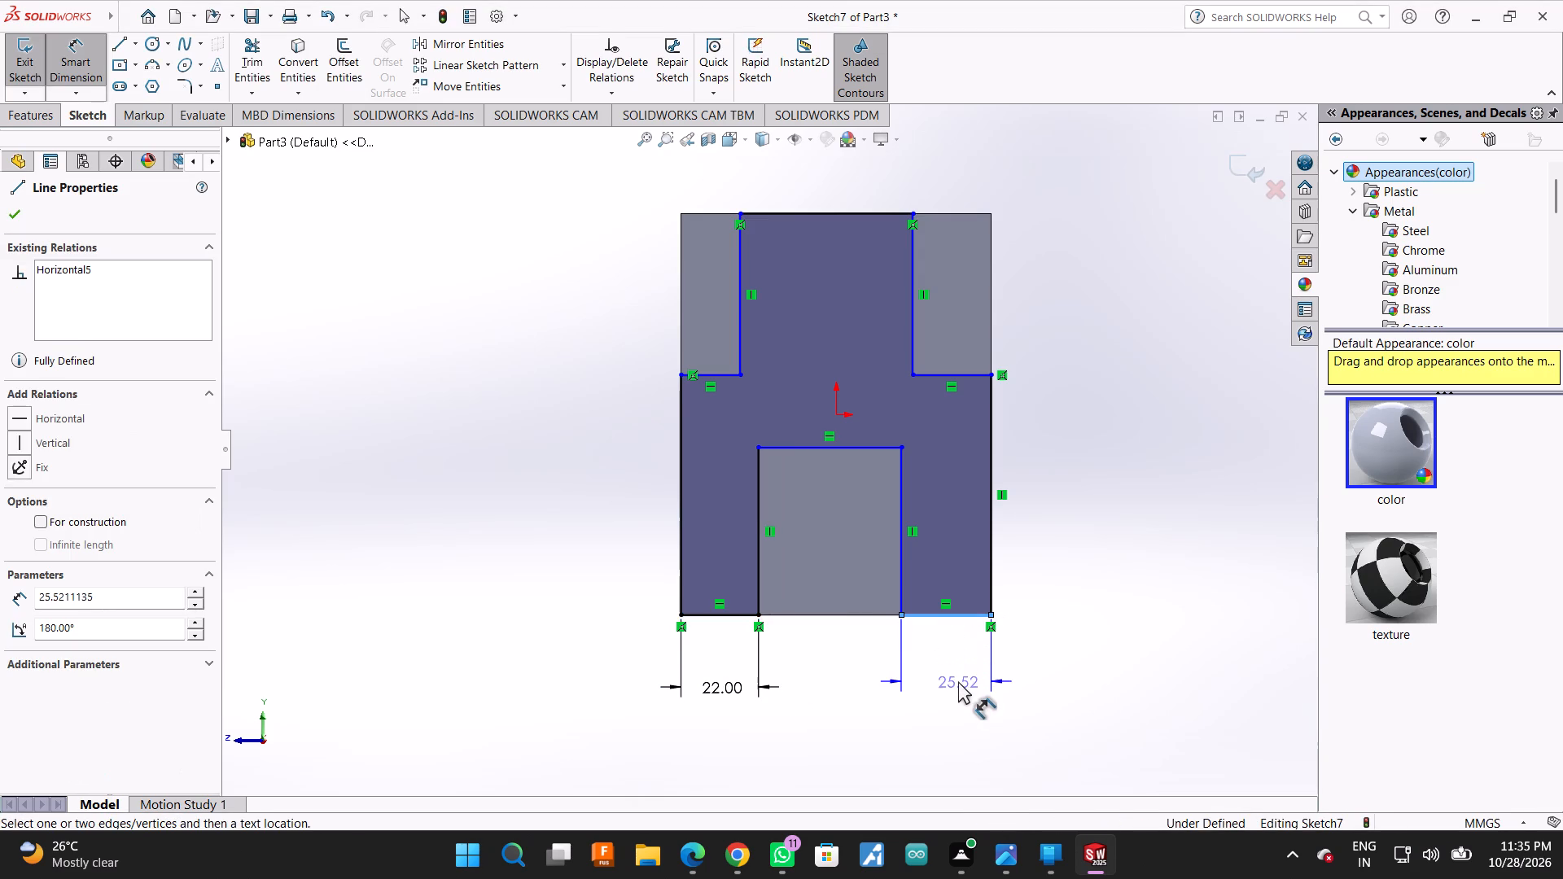
click(958, 681)
text(22)
key(Return)
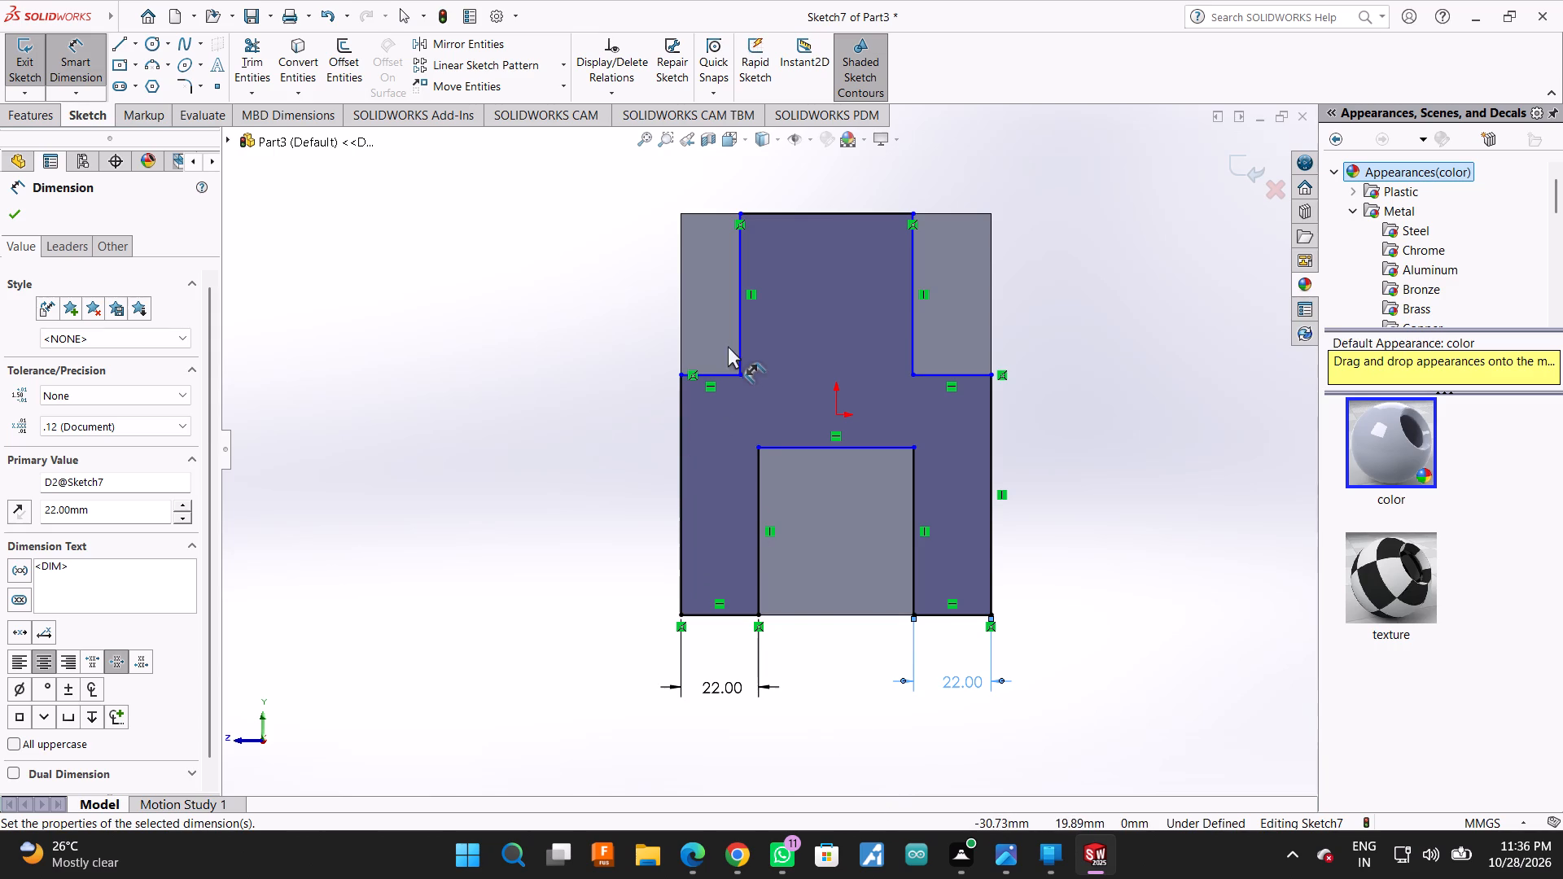
Dimension the profile's left and right side lines, from the bottom corners up to the shoulders, to 64 mm each.
click(677, 448)
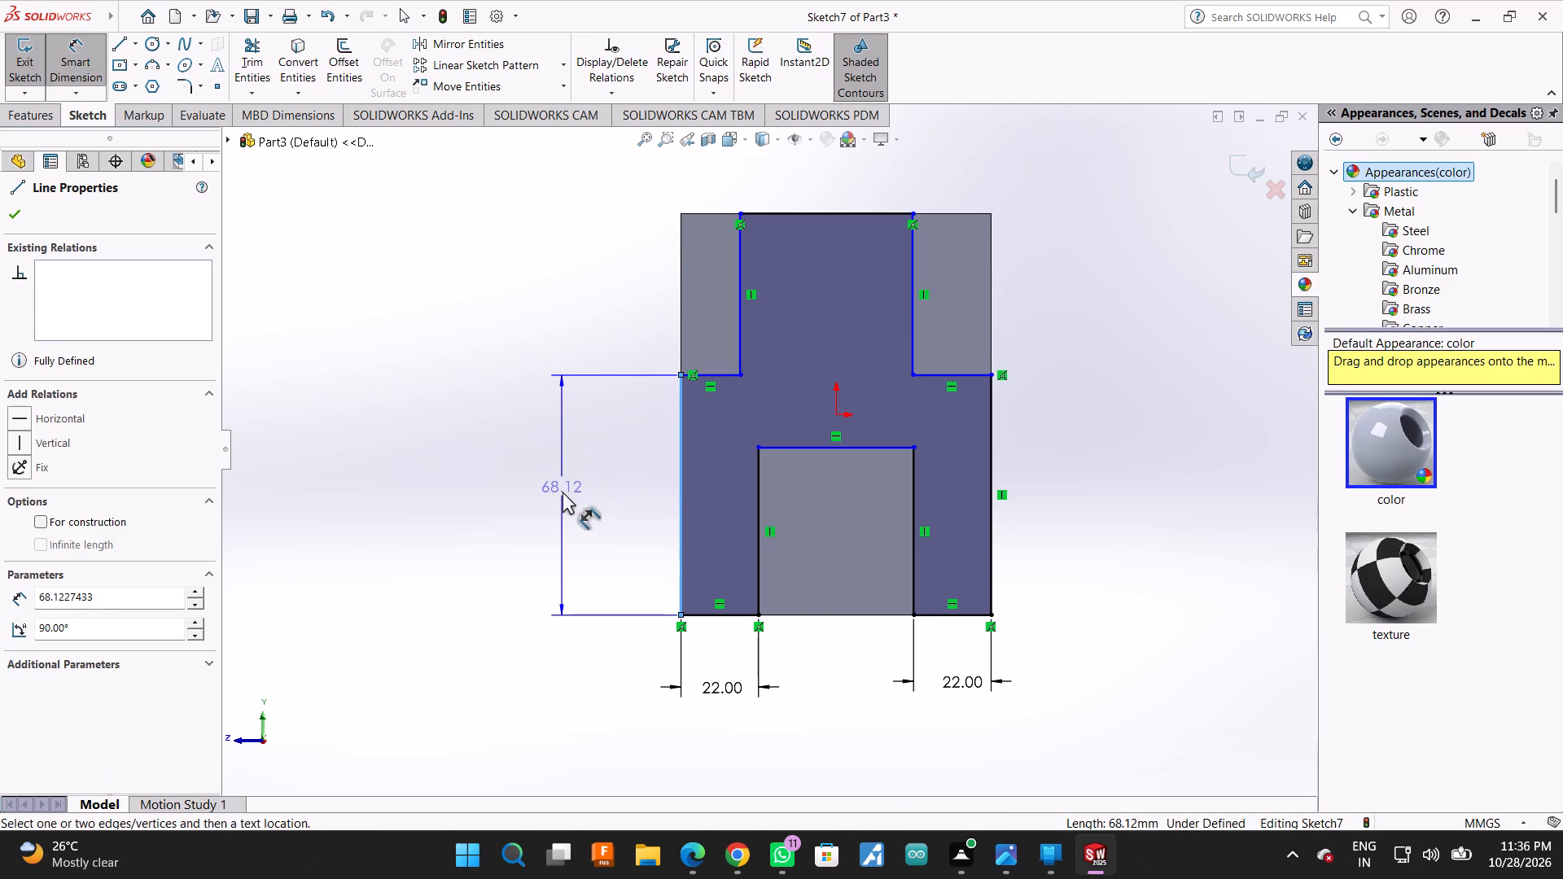
click(563, 497)
text(64)
key(Return)
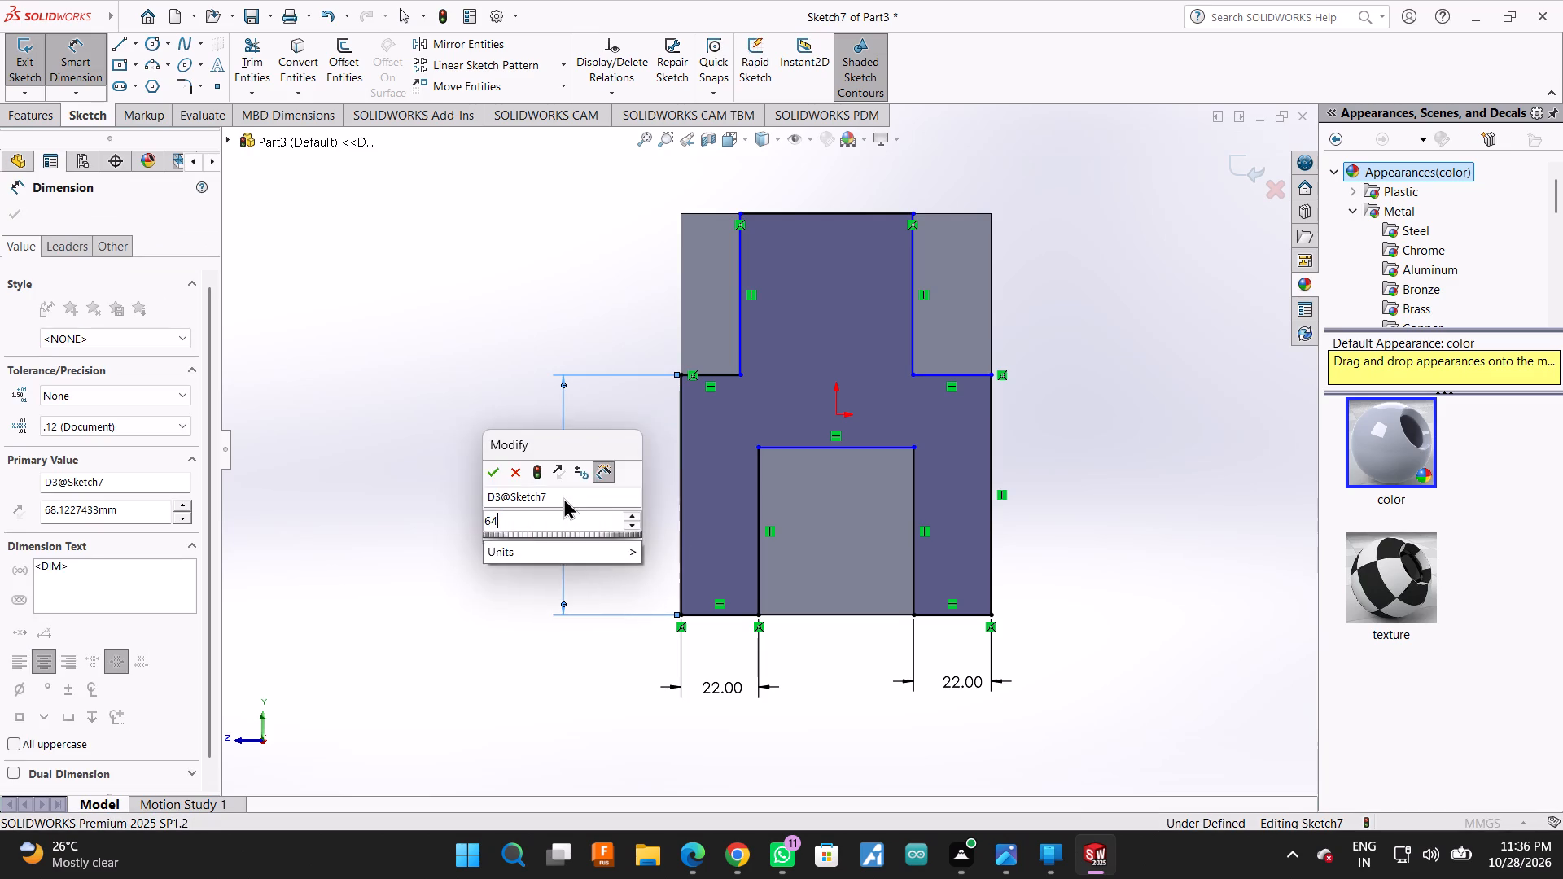
click(992, 488)
click(1125, 518)
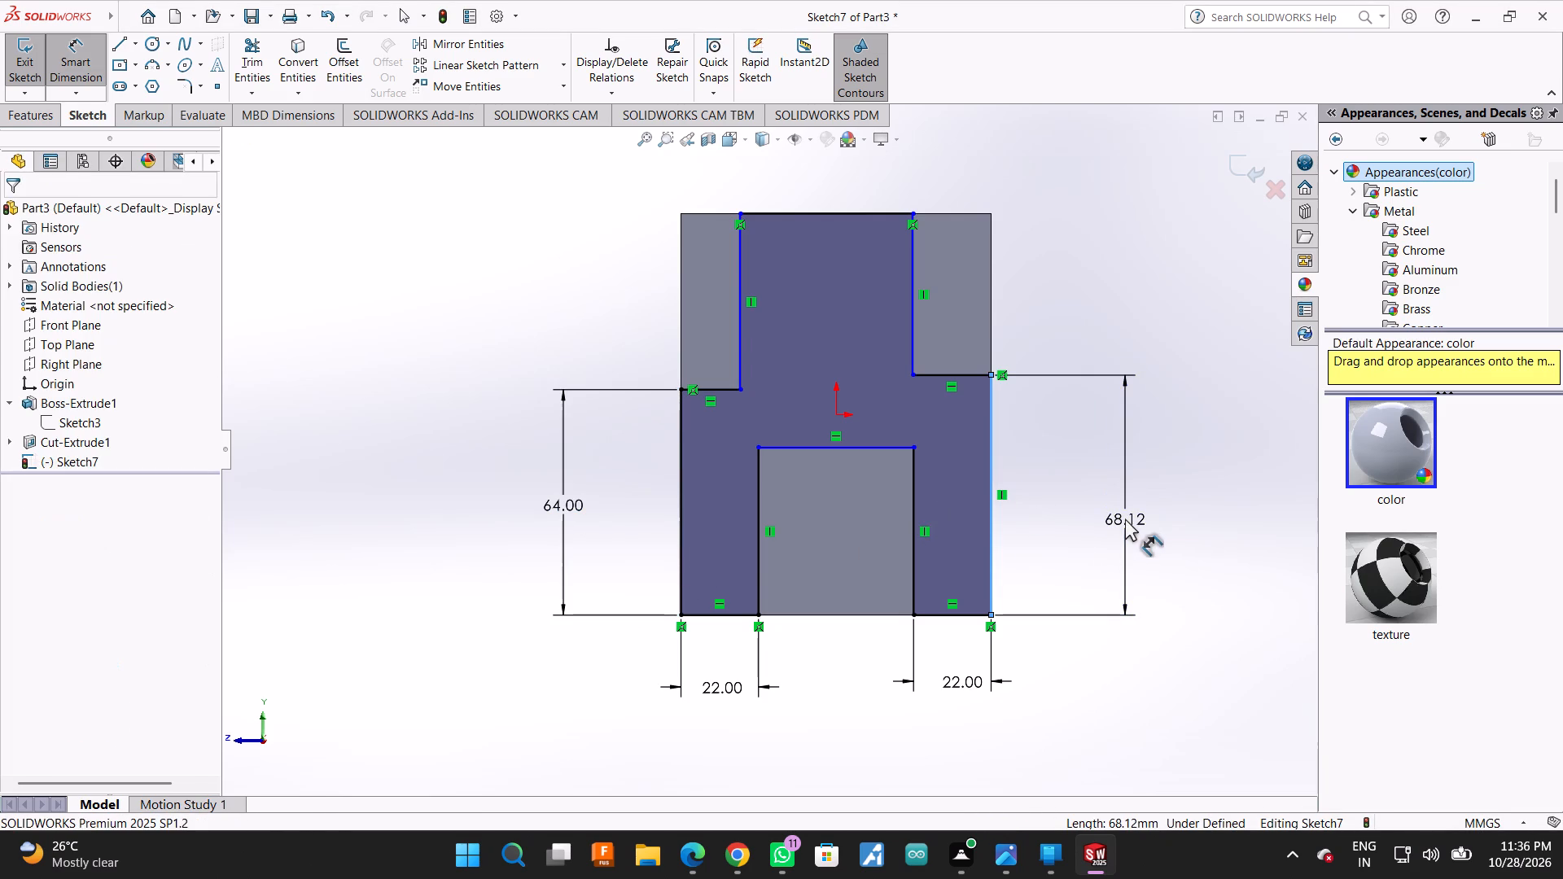
text(64)
key(Return)
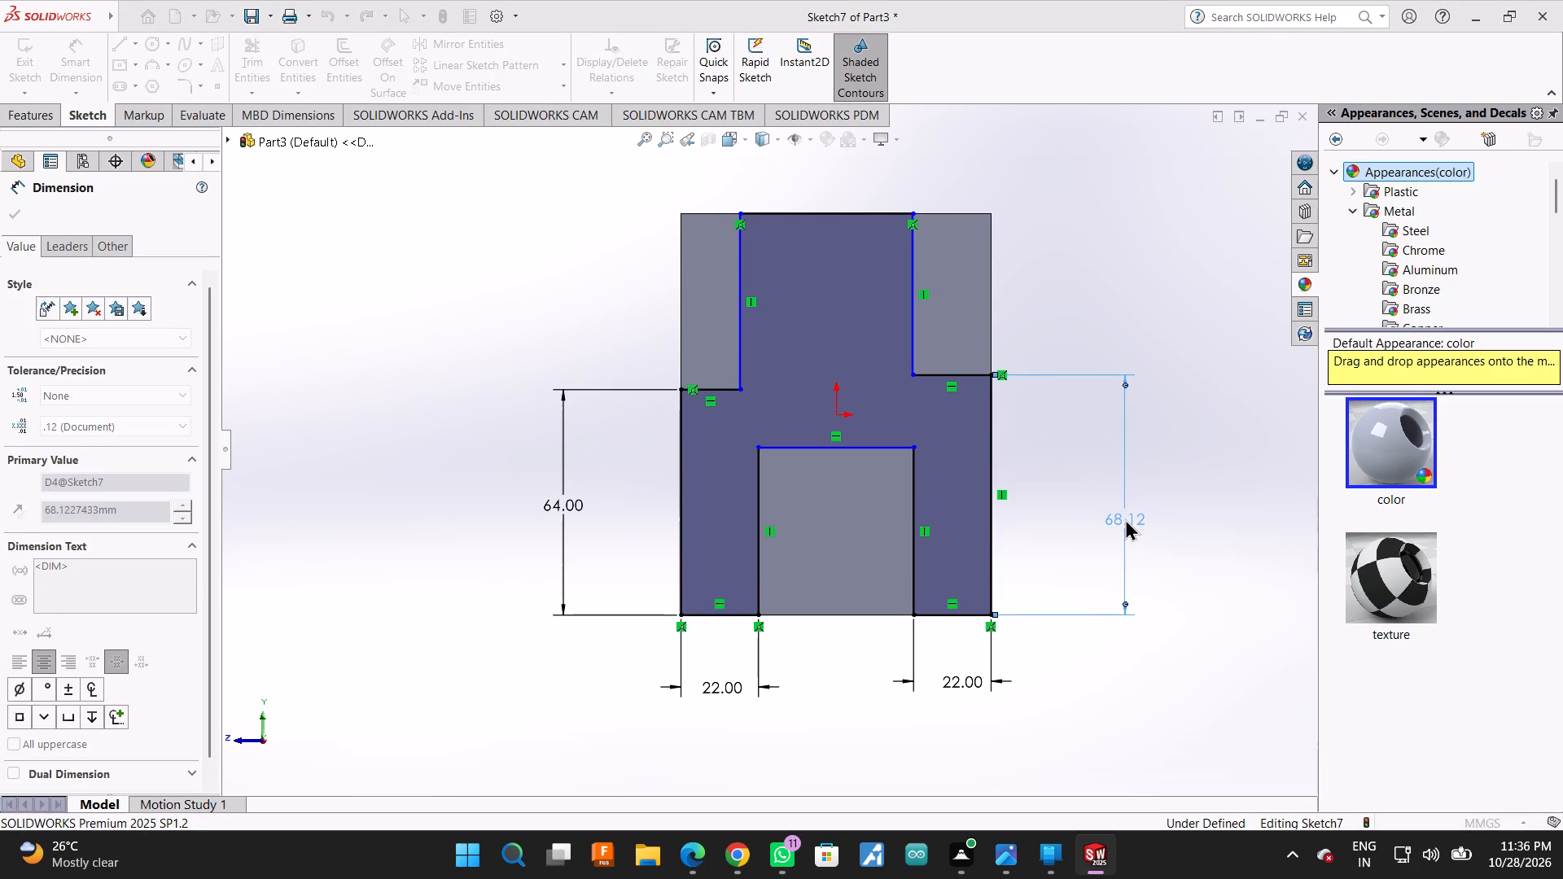
Add driven height dimensions to the left and right vertical lines of the profile's narrower upper section.
click(744, 268)
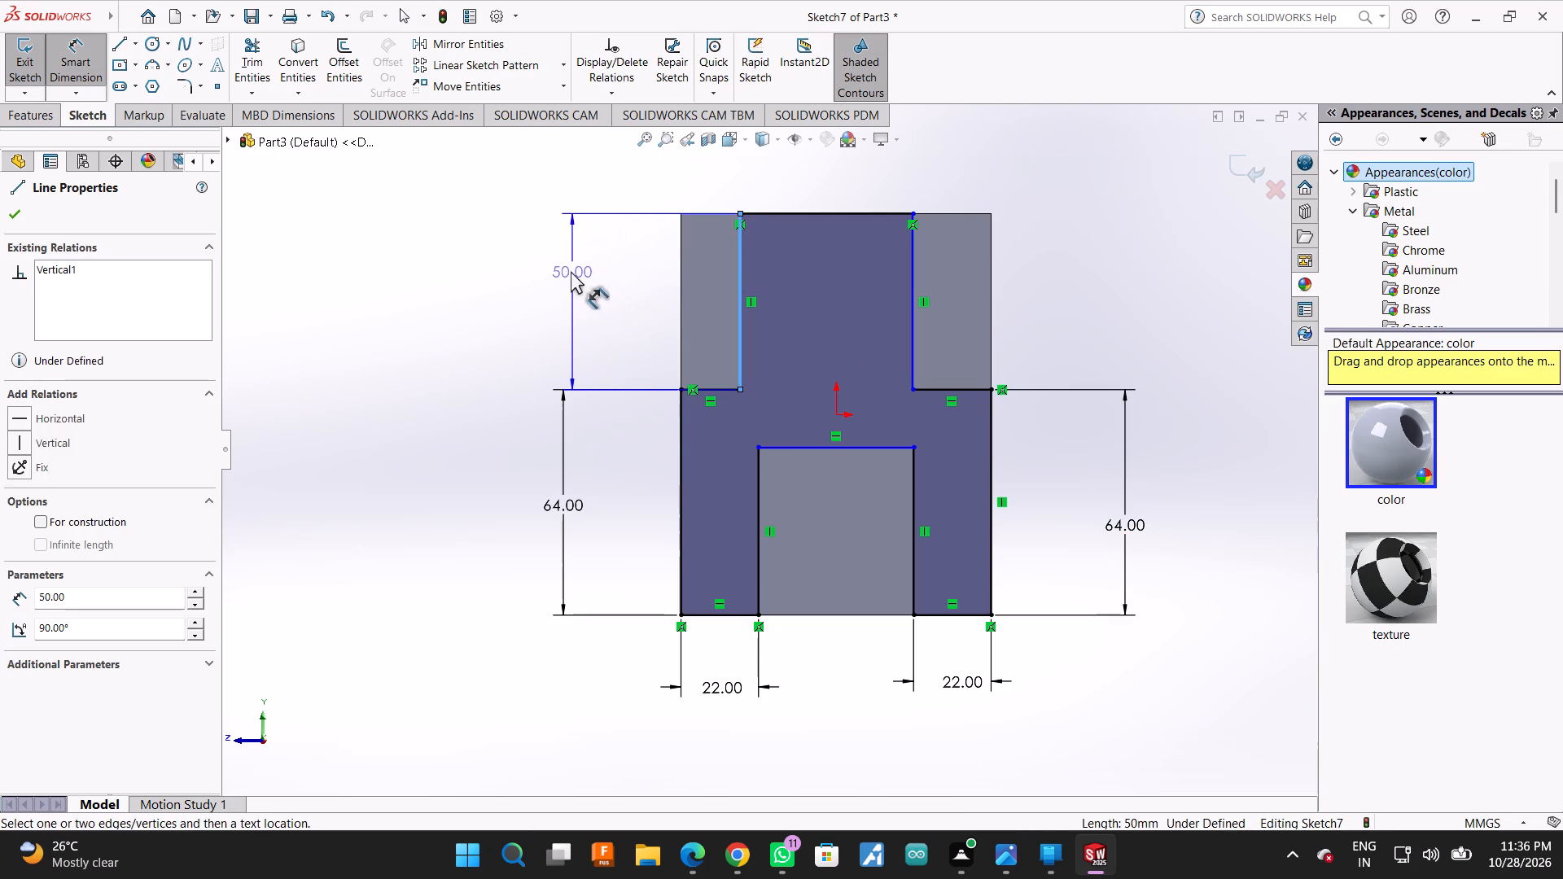
click(558, 290)
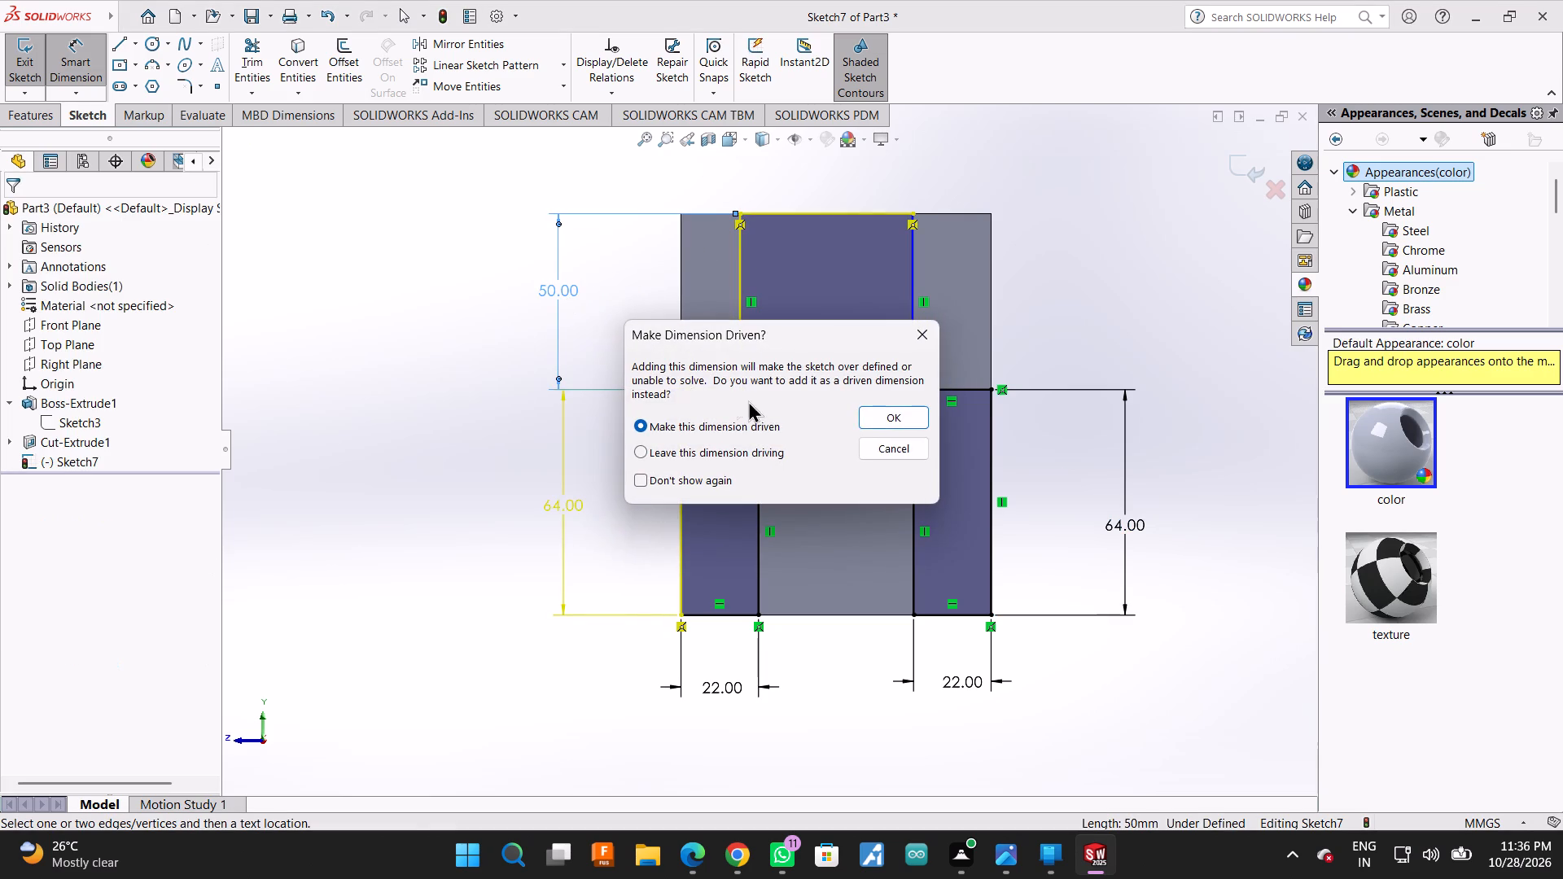
click(864, 405)
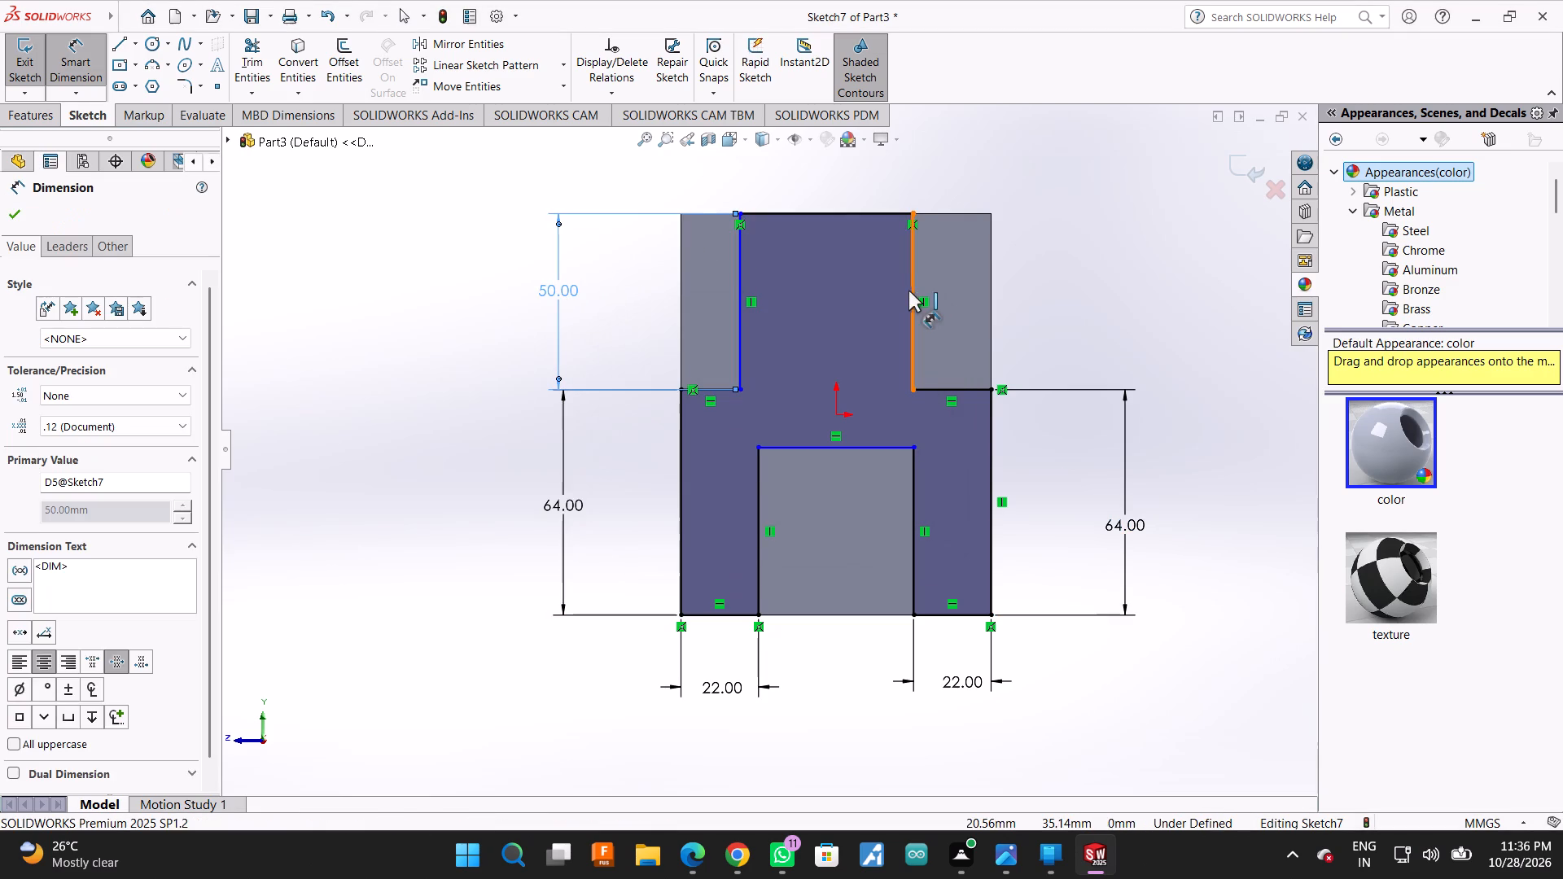
click(908, 286)
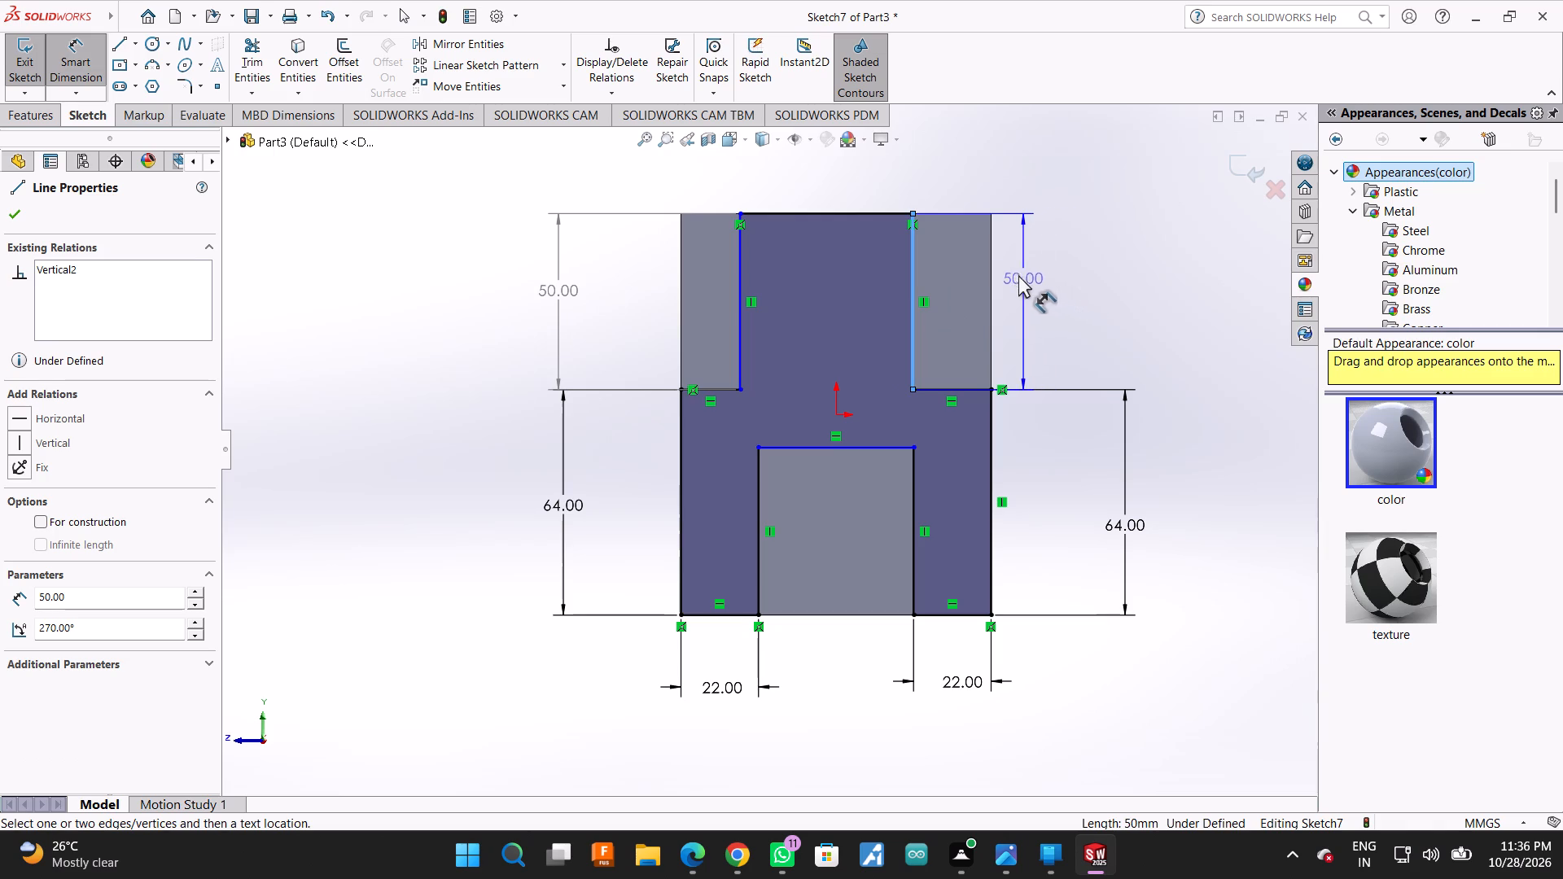
click(1125, 301)
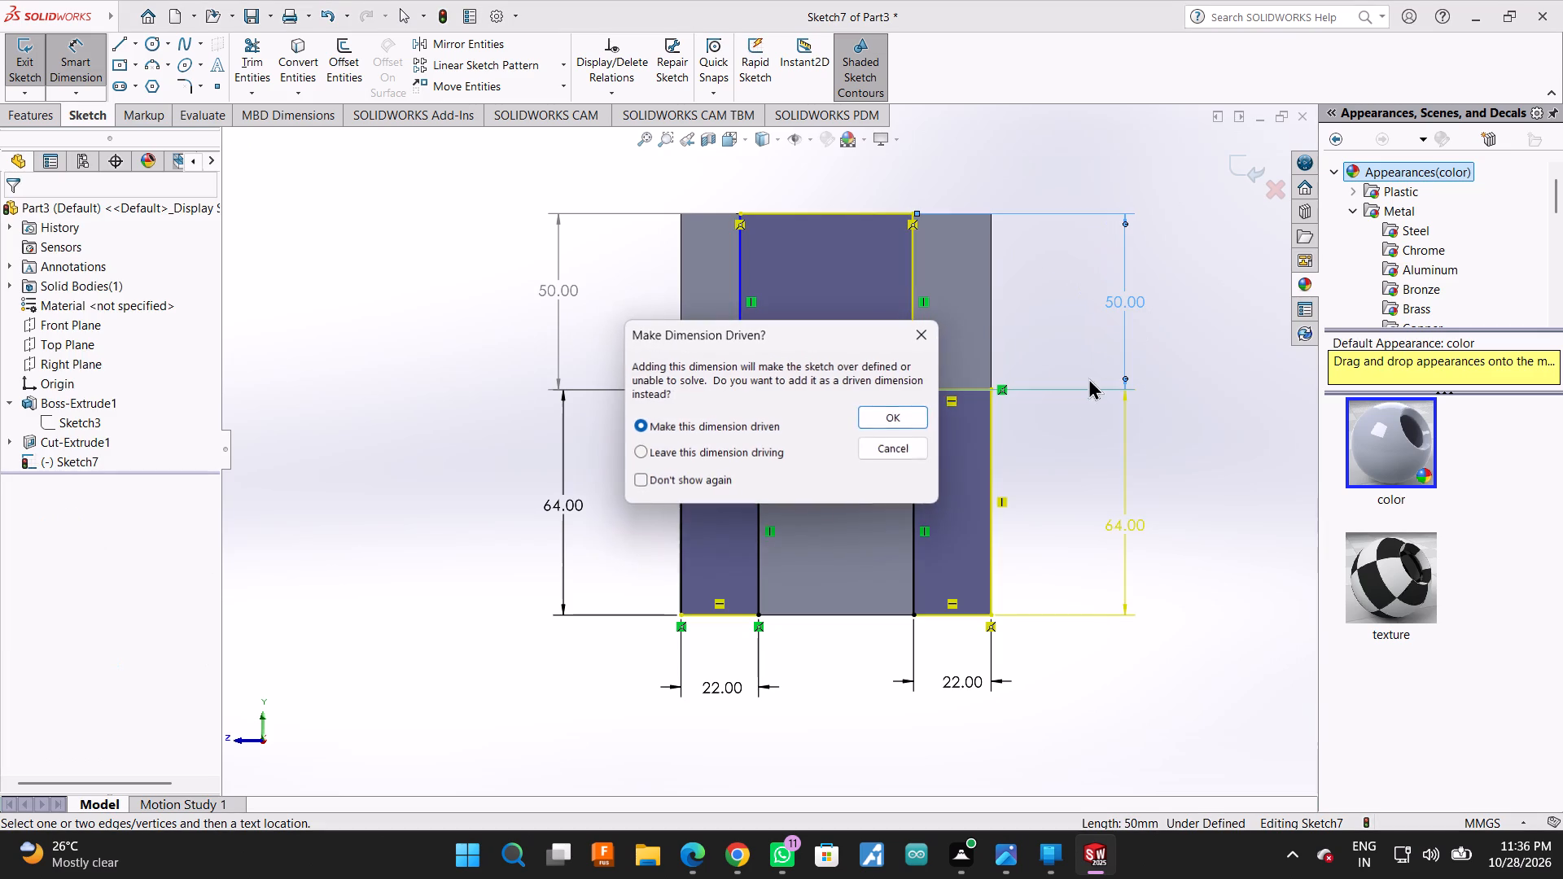
click(915, 416)
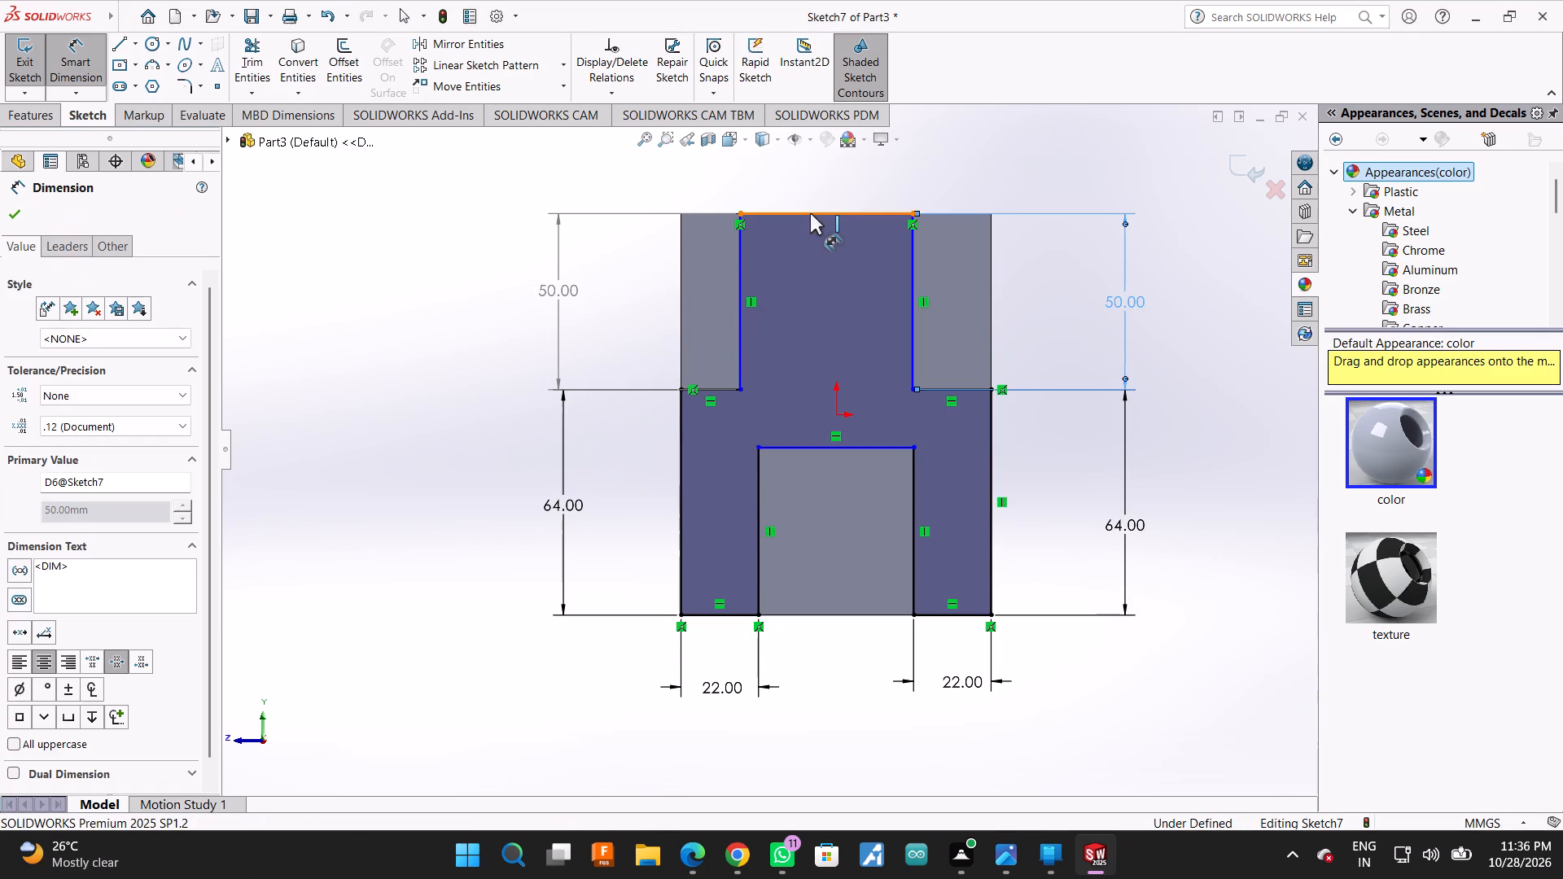
Dimension the top line of the profile's upper section to a width of 50 mm.
click(810, 213)
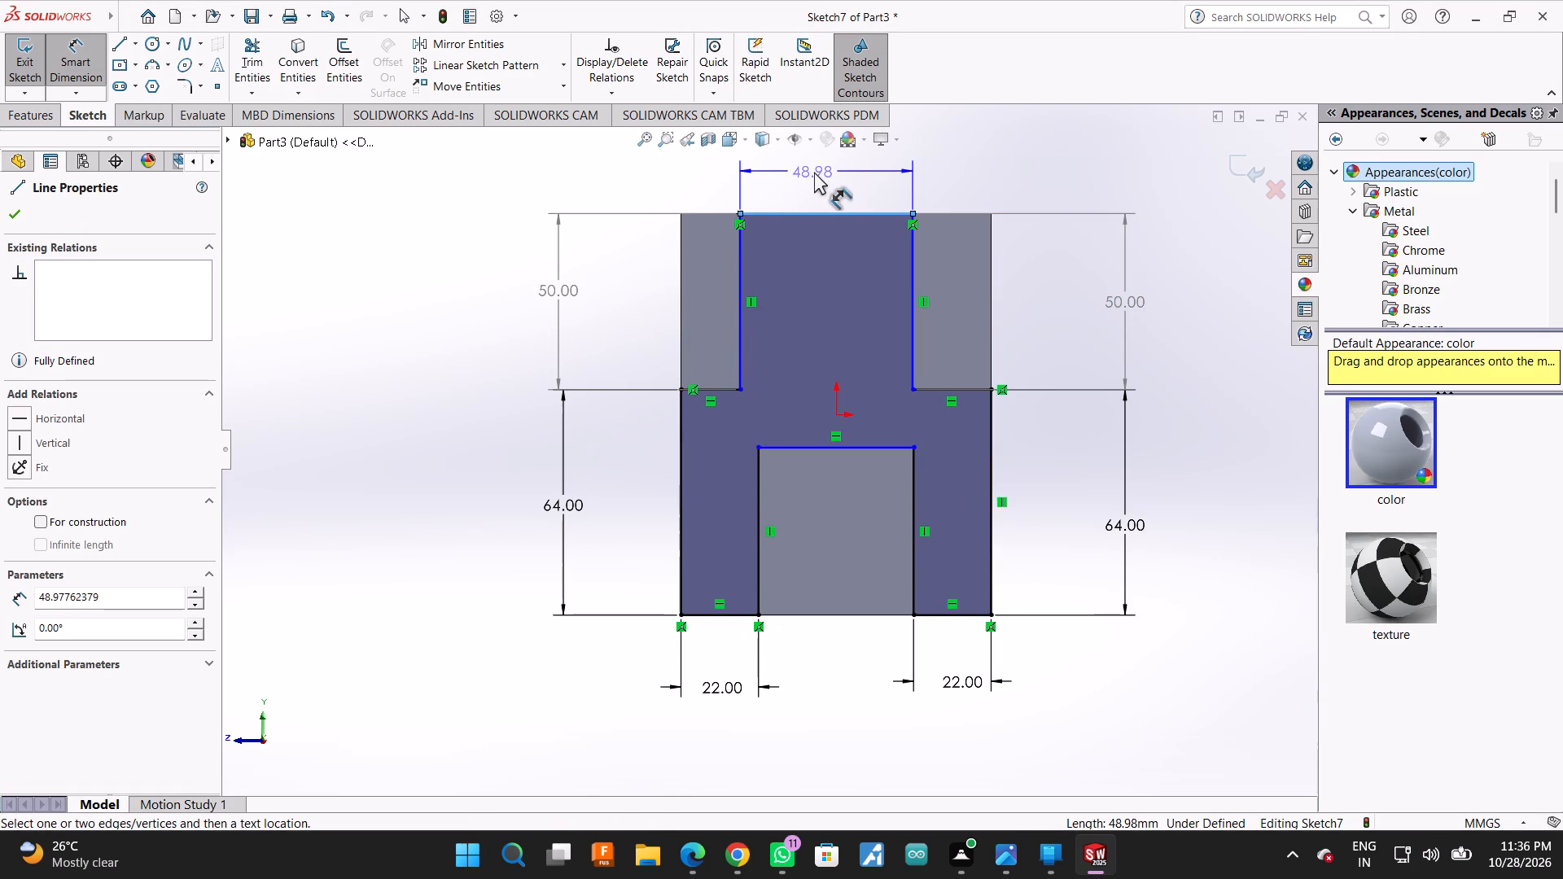
click(814, 172)
text(50)
key(Return)
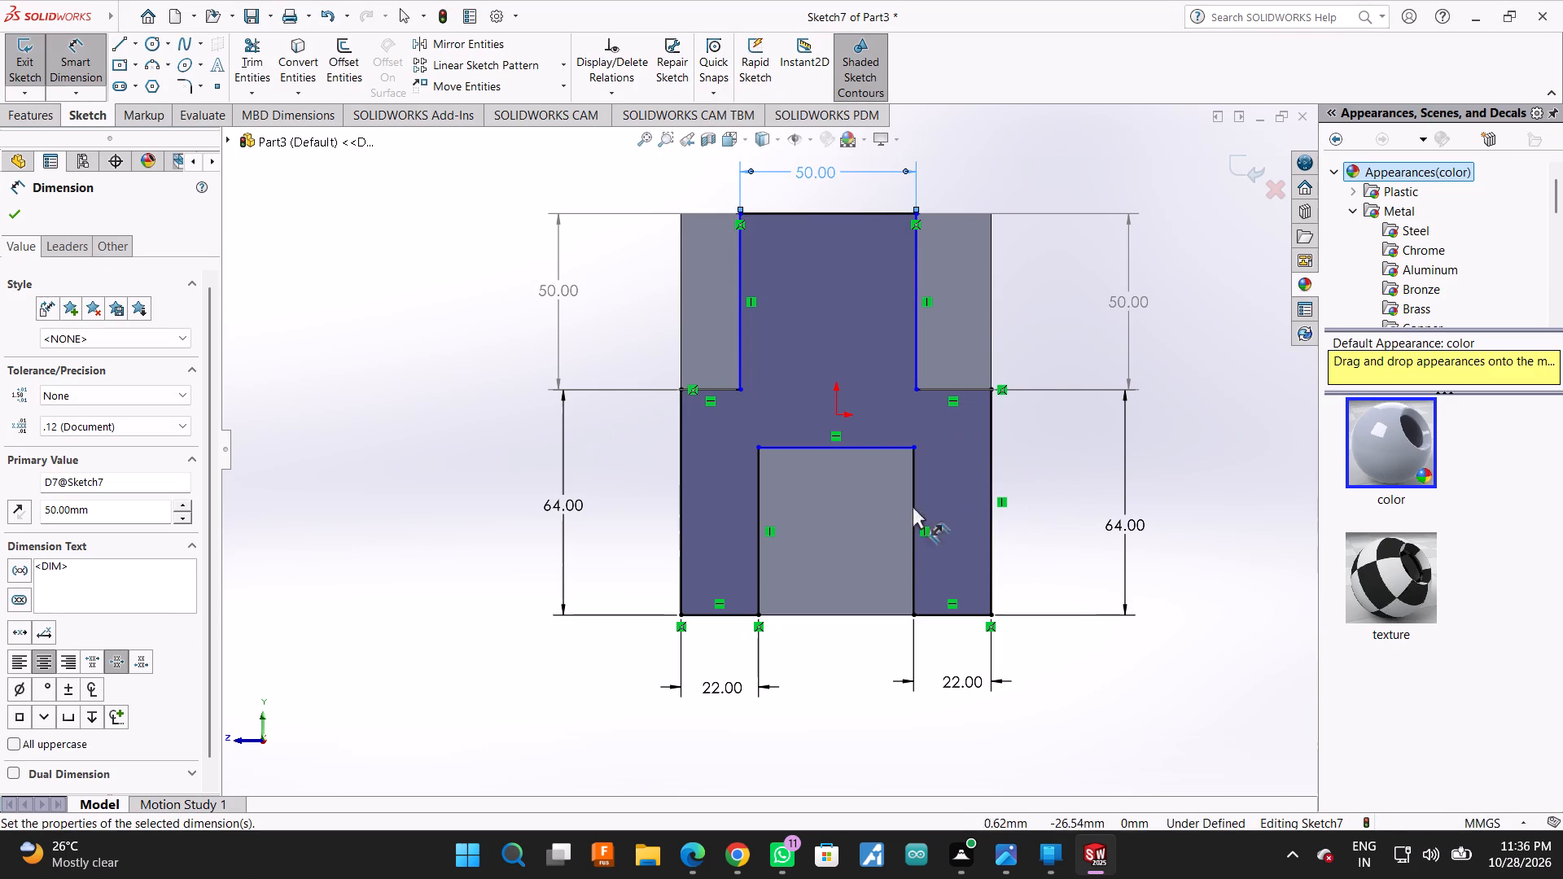
Set the distance between the upper section's right vertical line and the block's right edge to 19 mm.
click(917, 247)
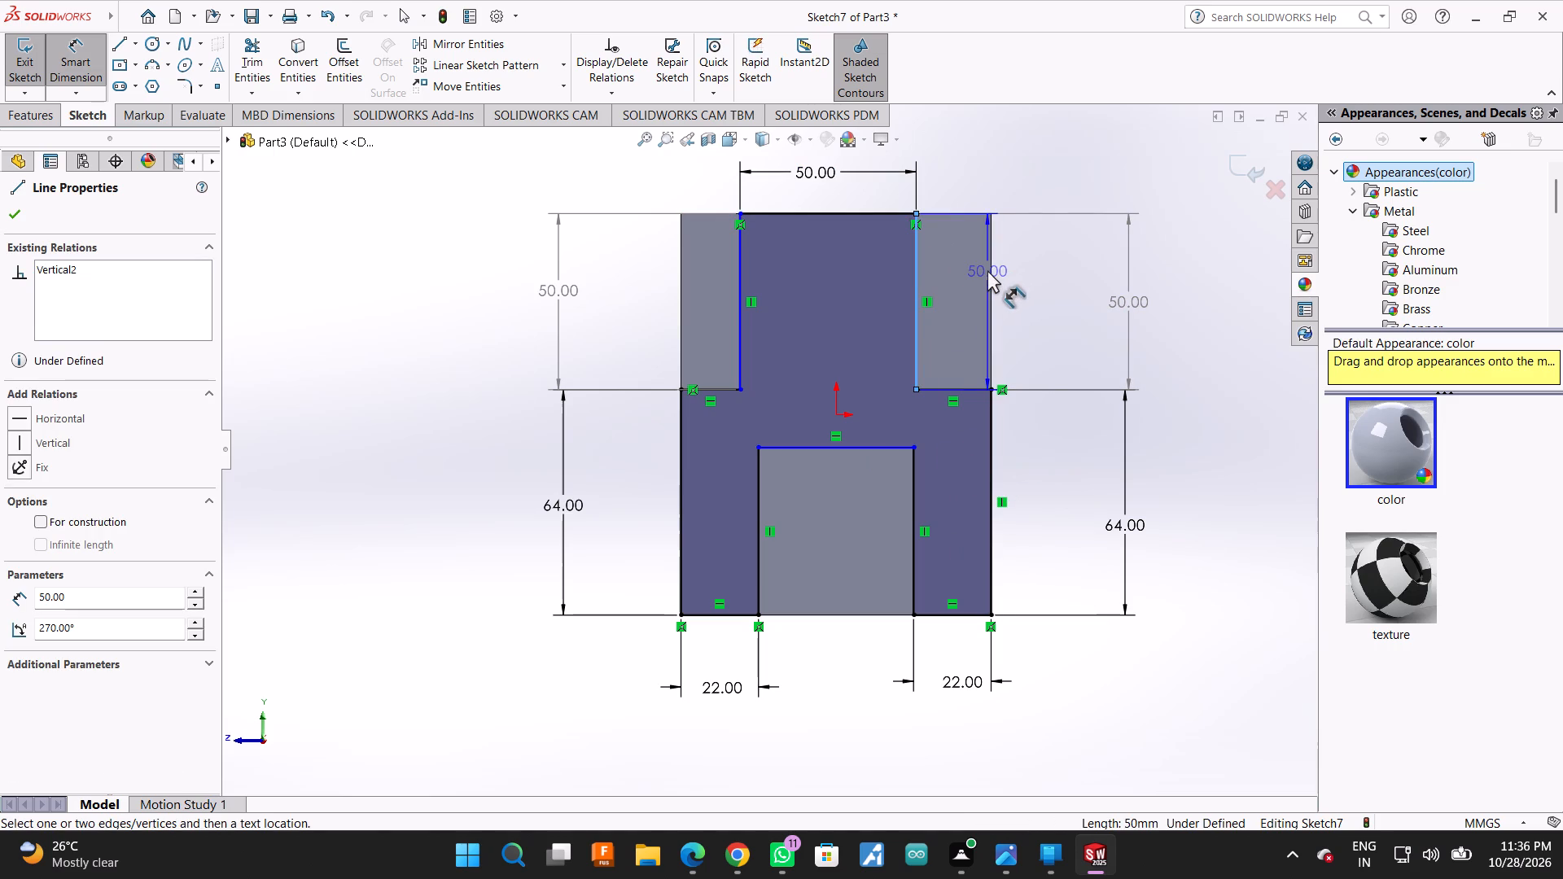
click(990, 271)
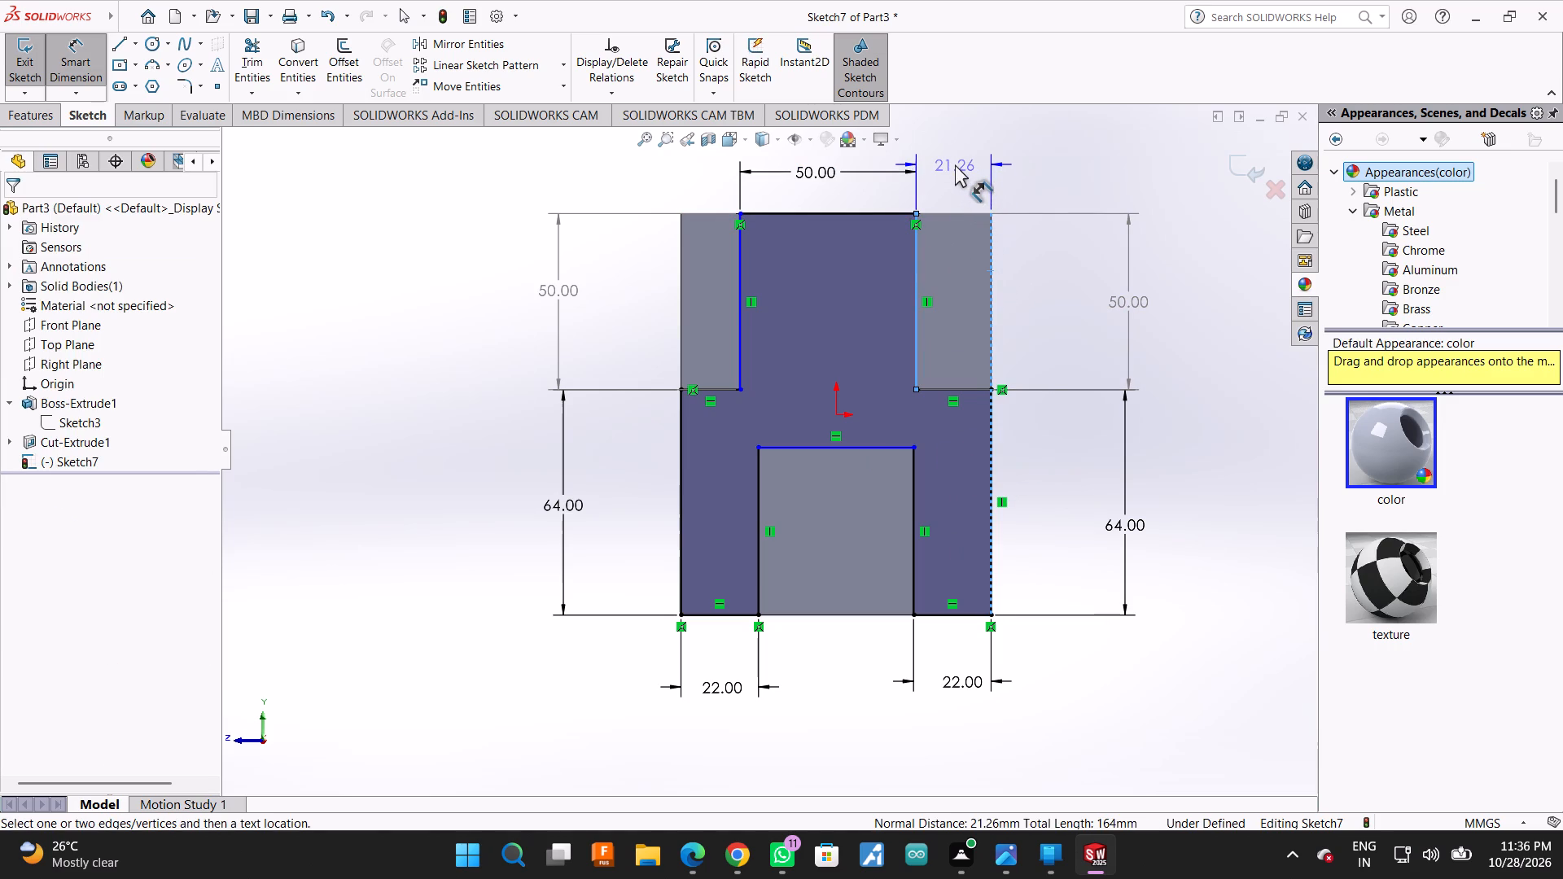
click(955, 164)
text(24)
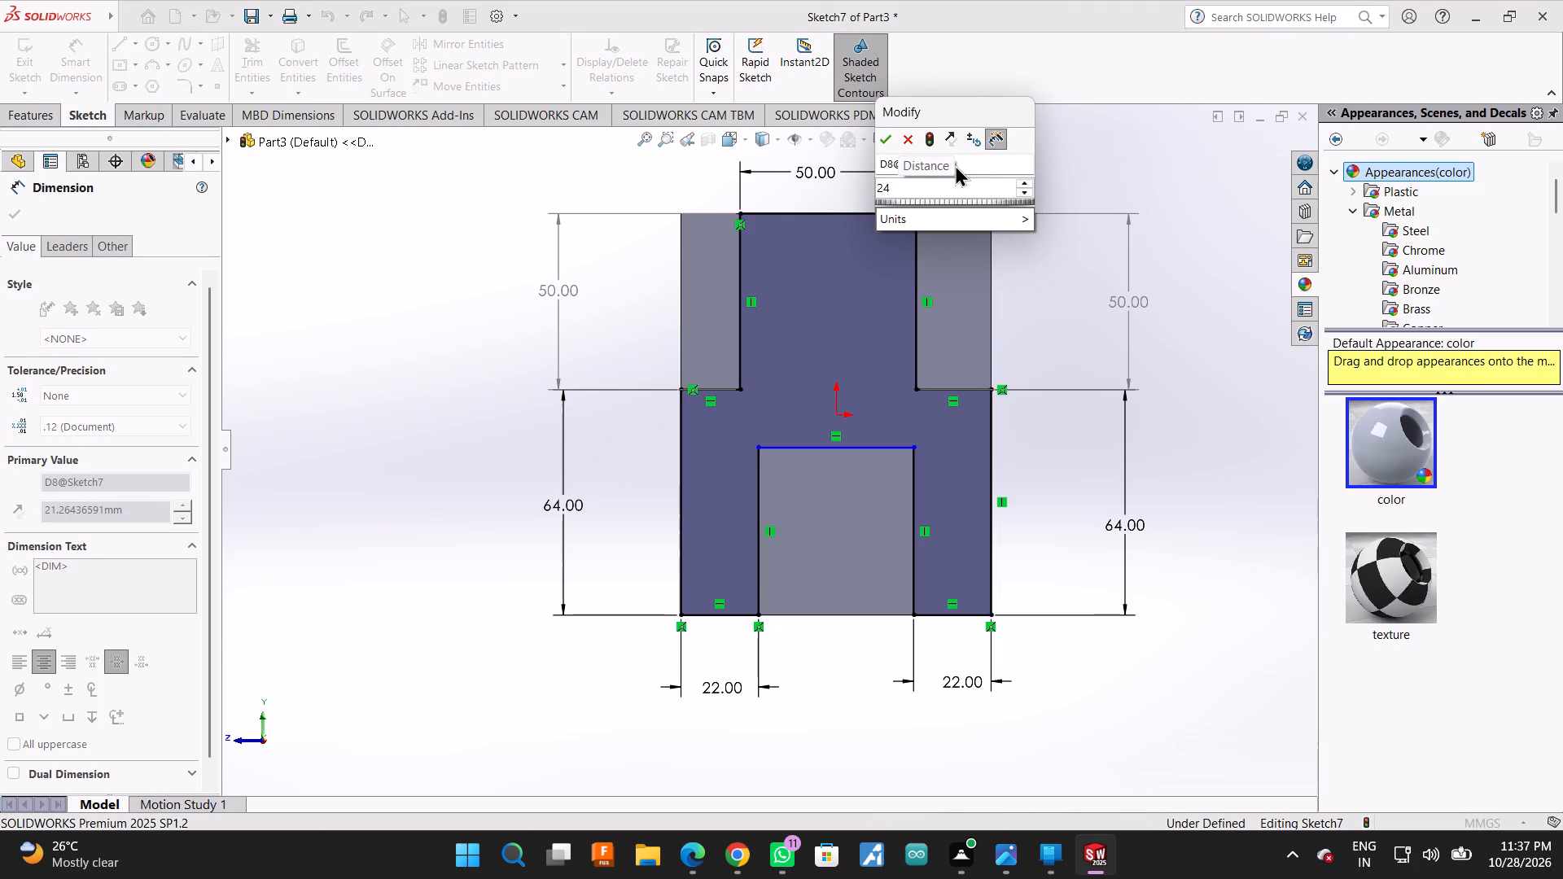
key(BackSpace)
key(BackSpace)
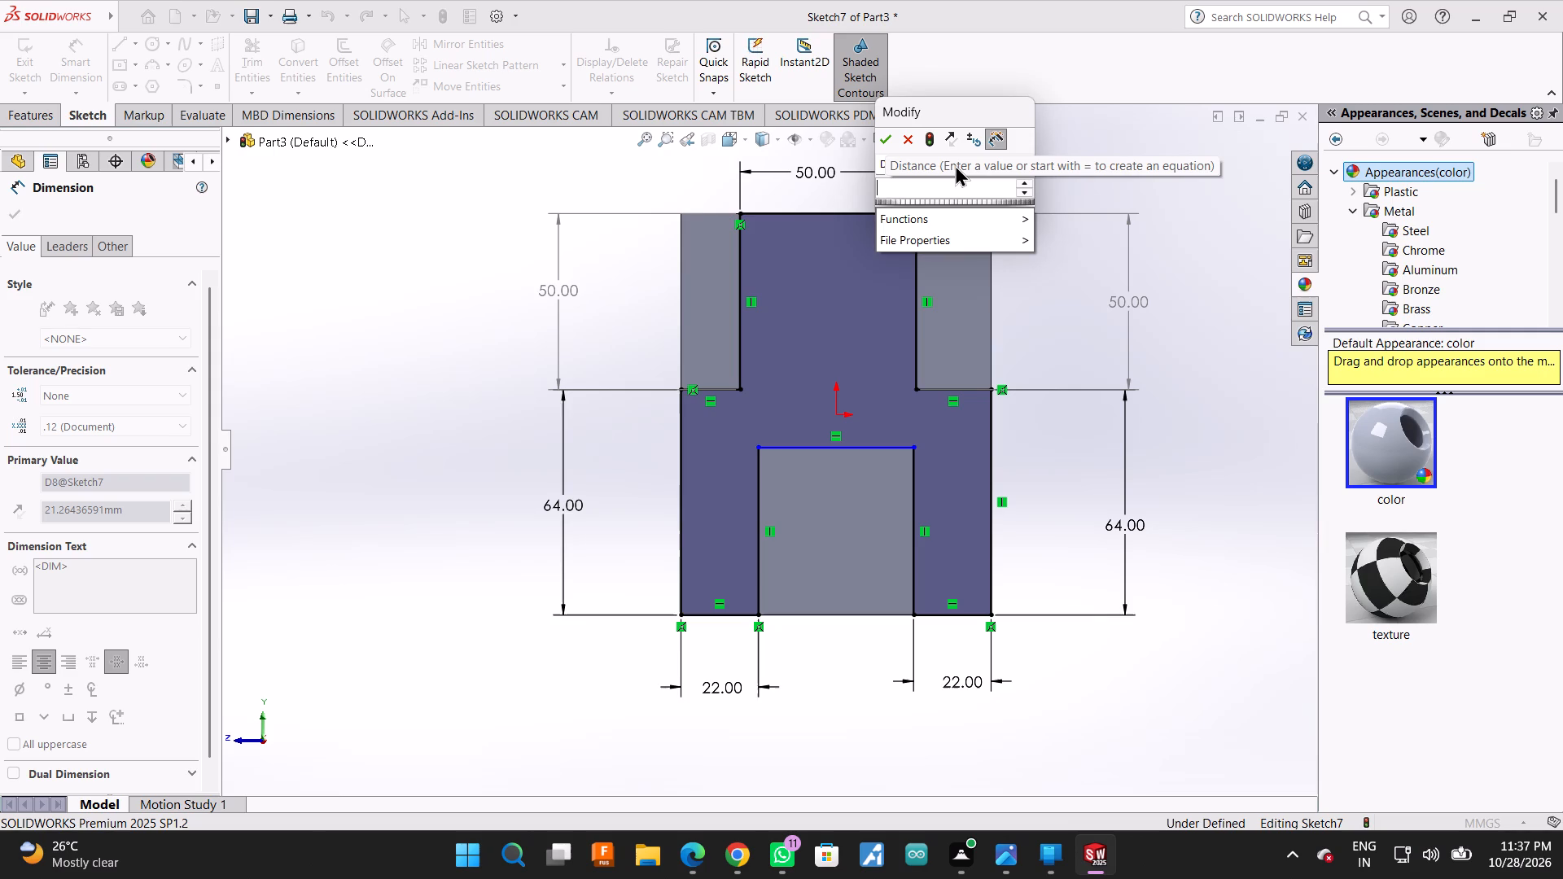
text(19)
key(Return)
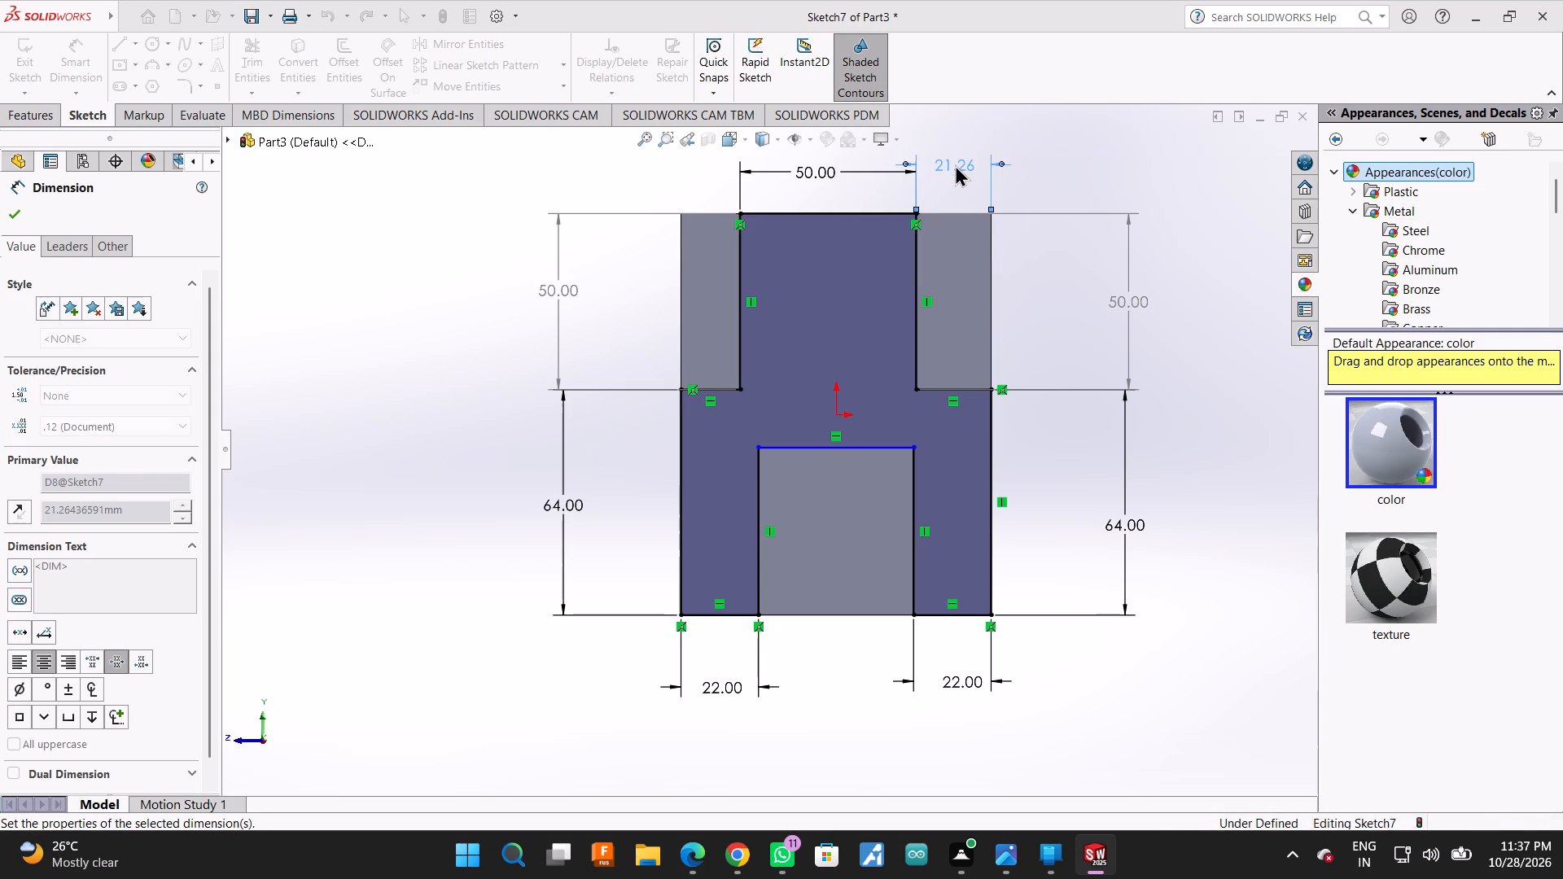
Add a driven distance dimension between the block's left edge and the upper section's left vertical line.
click(679, 278)
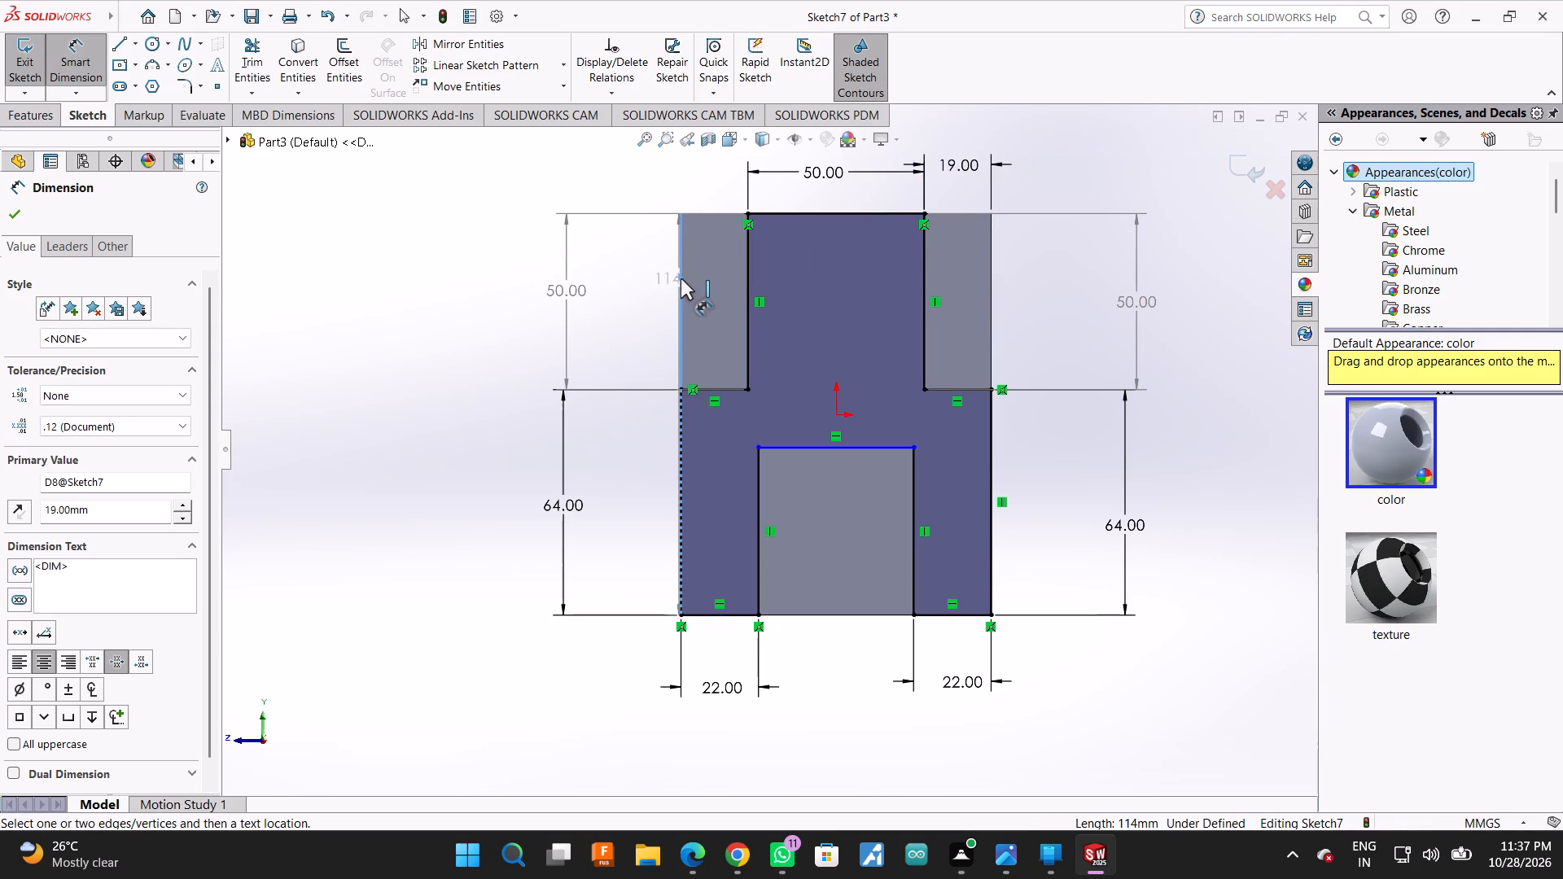
click(746, 286)
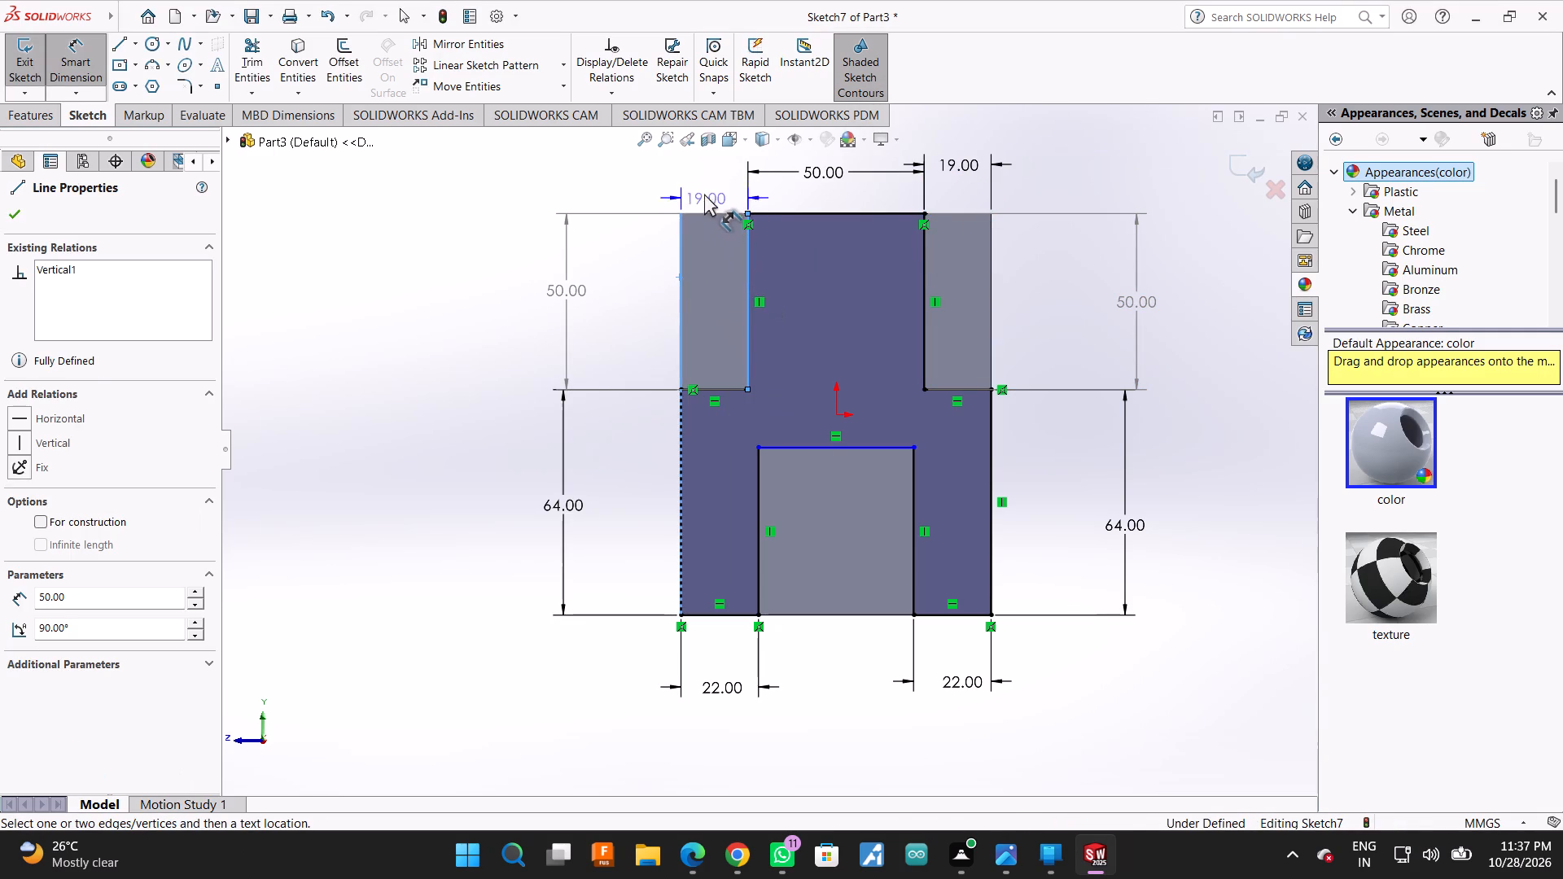
click(705, 170)
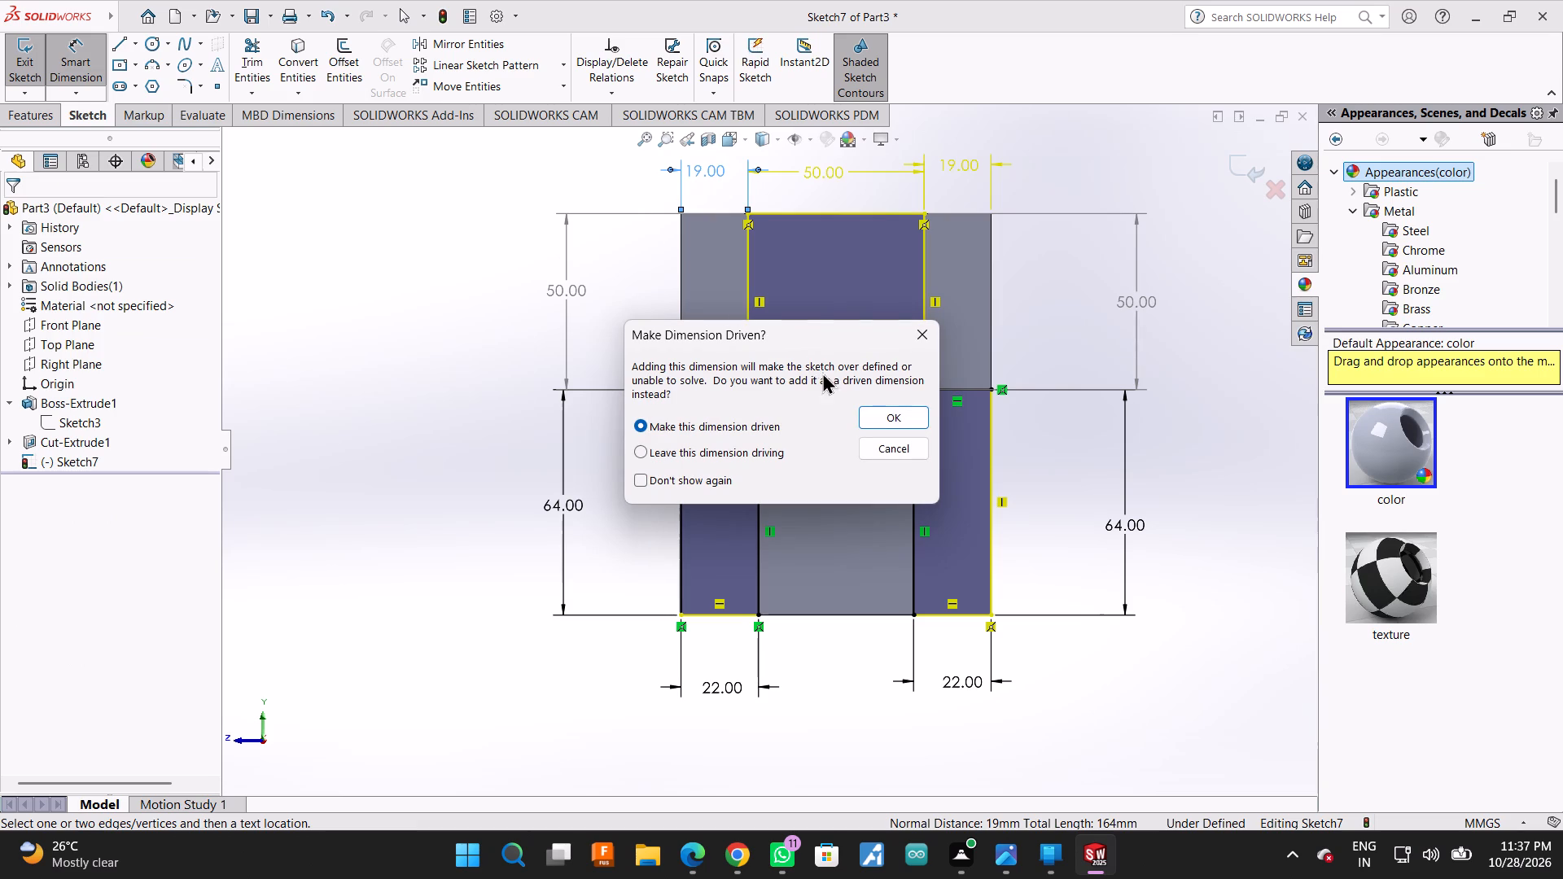
click(882, 409)
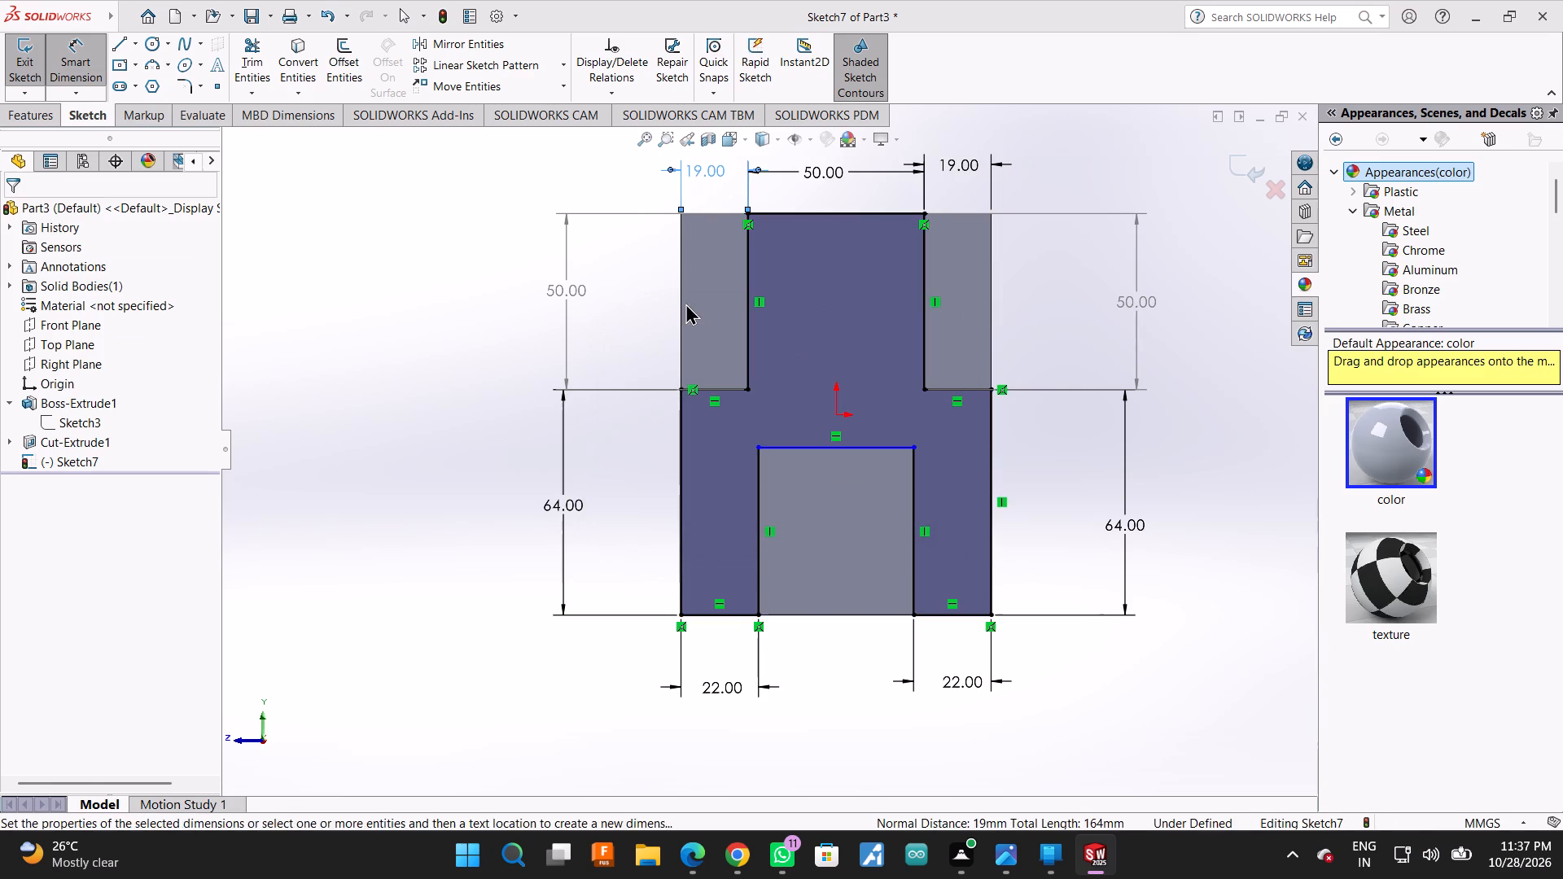
Dimension the overall width between the block's left and right side edges, placing the dimension below the profile.
click(680, 305)
click(992, 305)
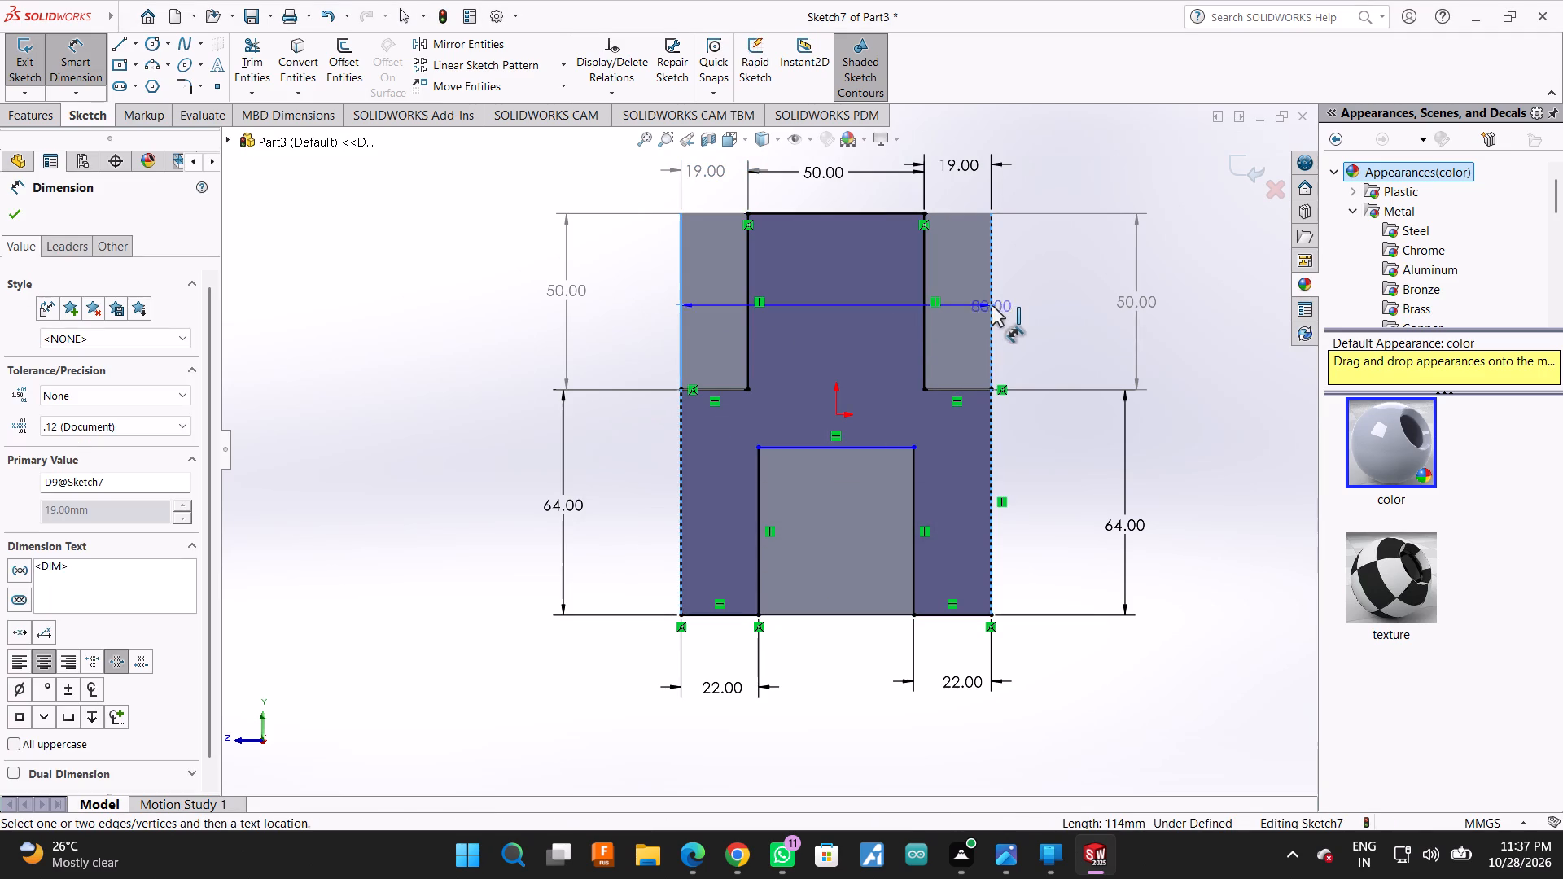
click(838, 737)
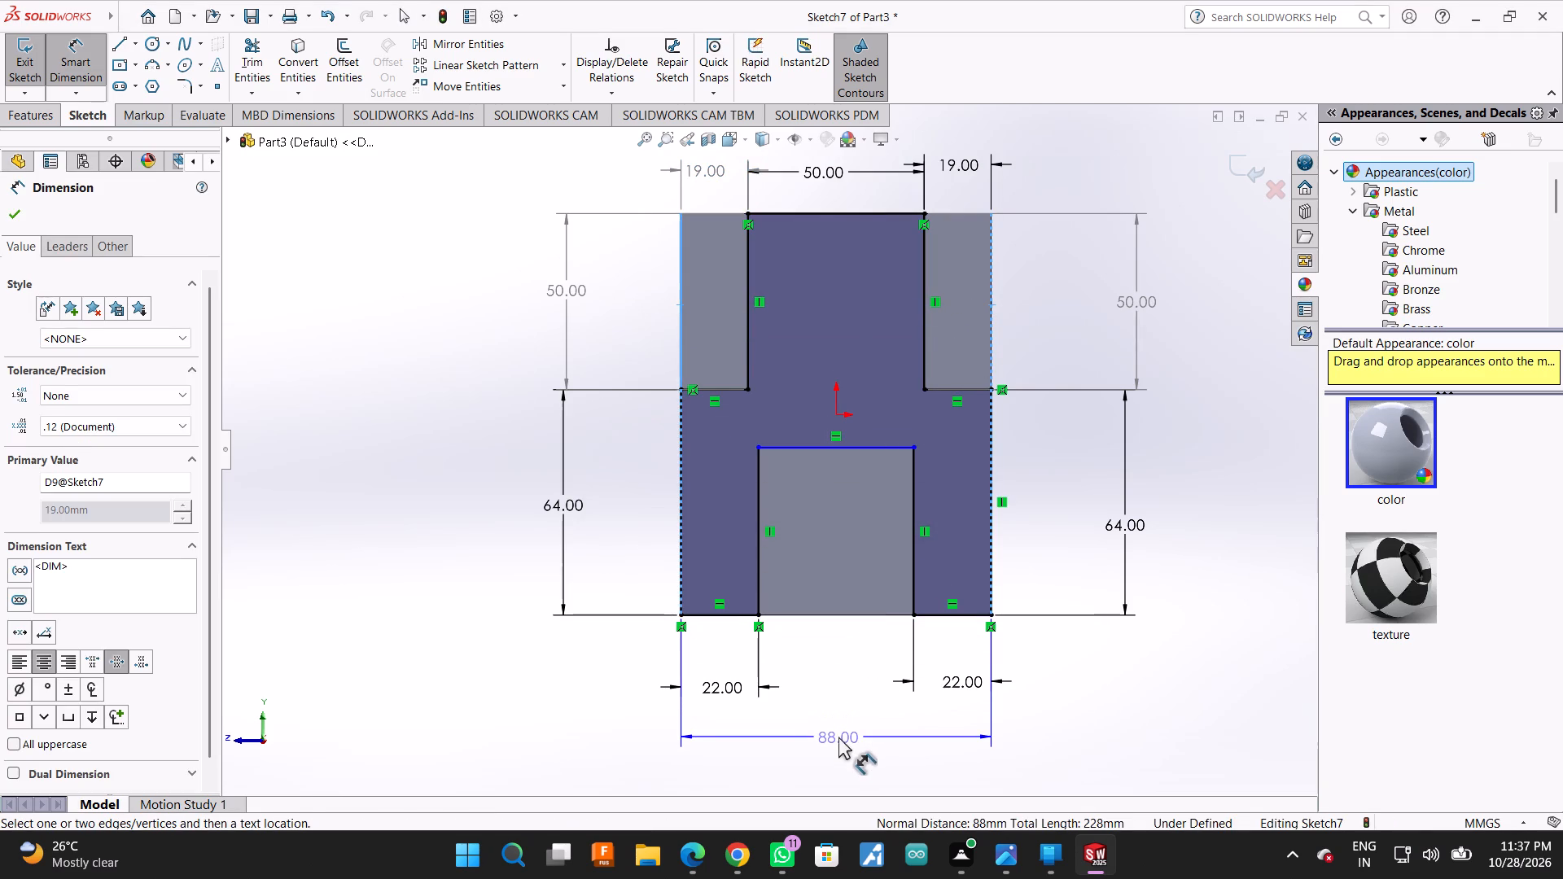
click(917, 421)
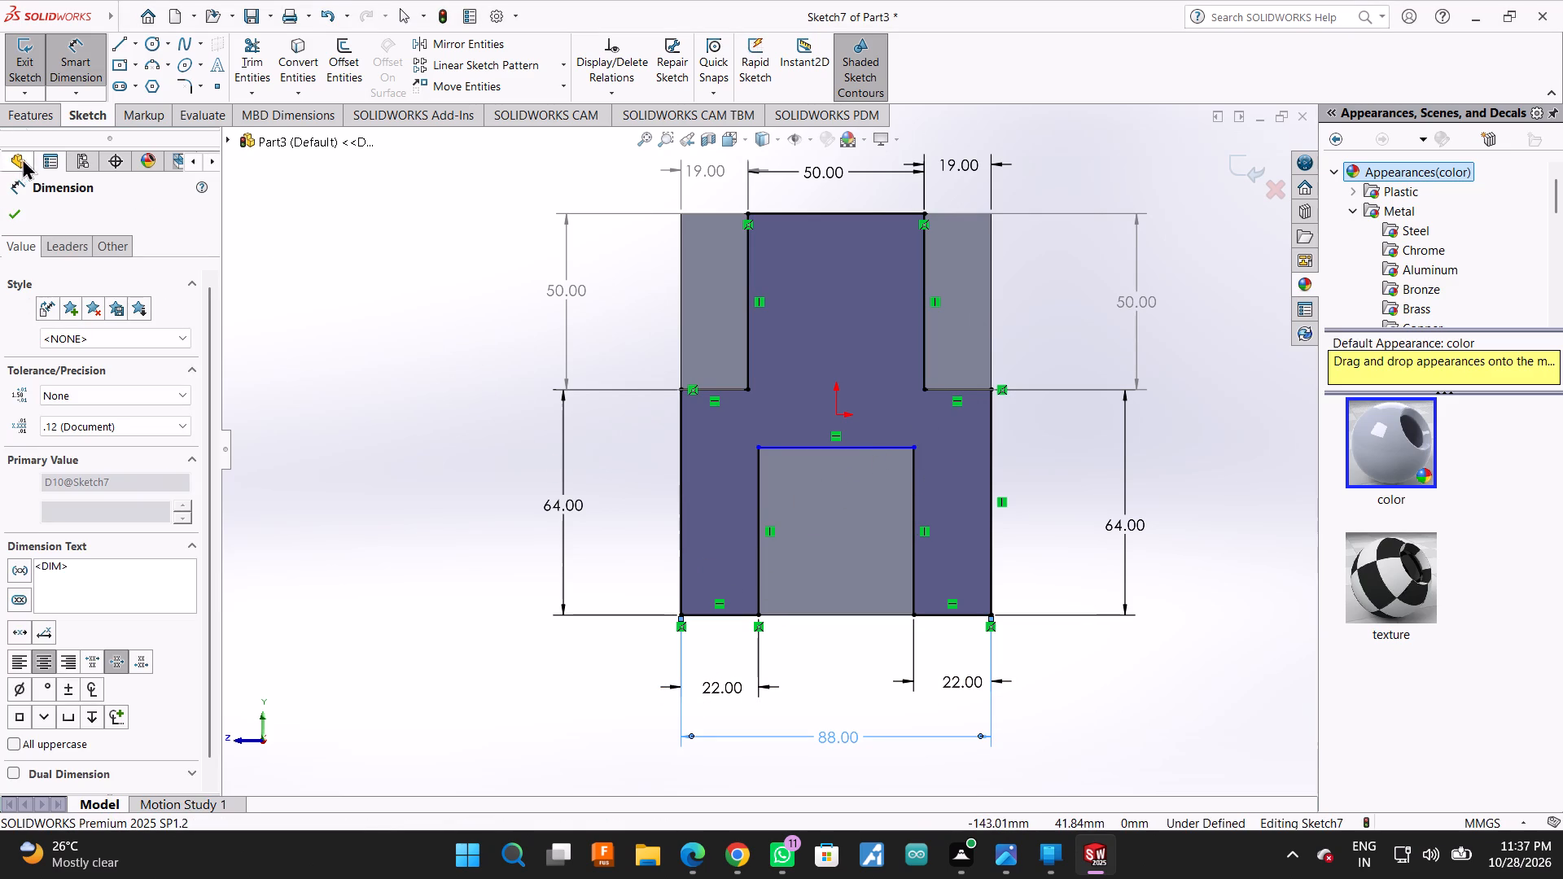
click(4, 221)
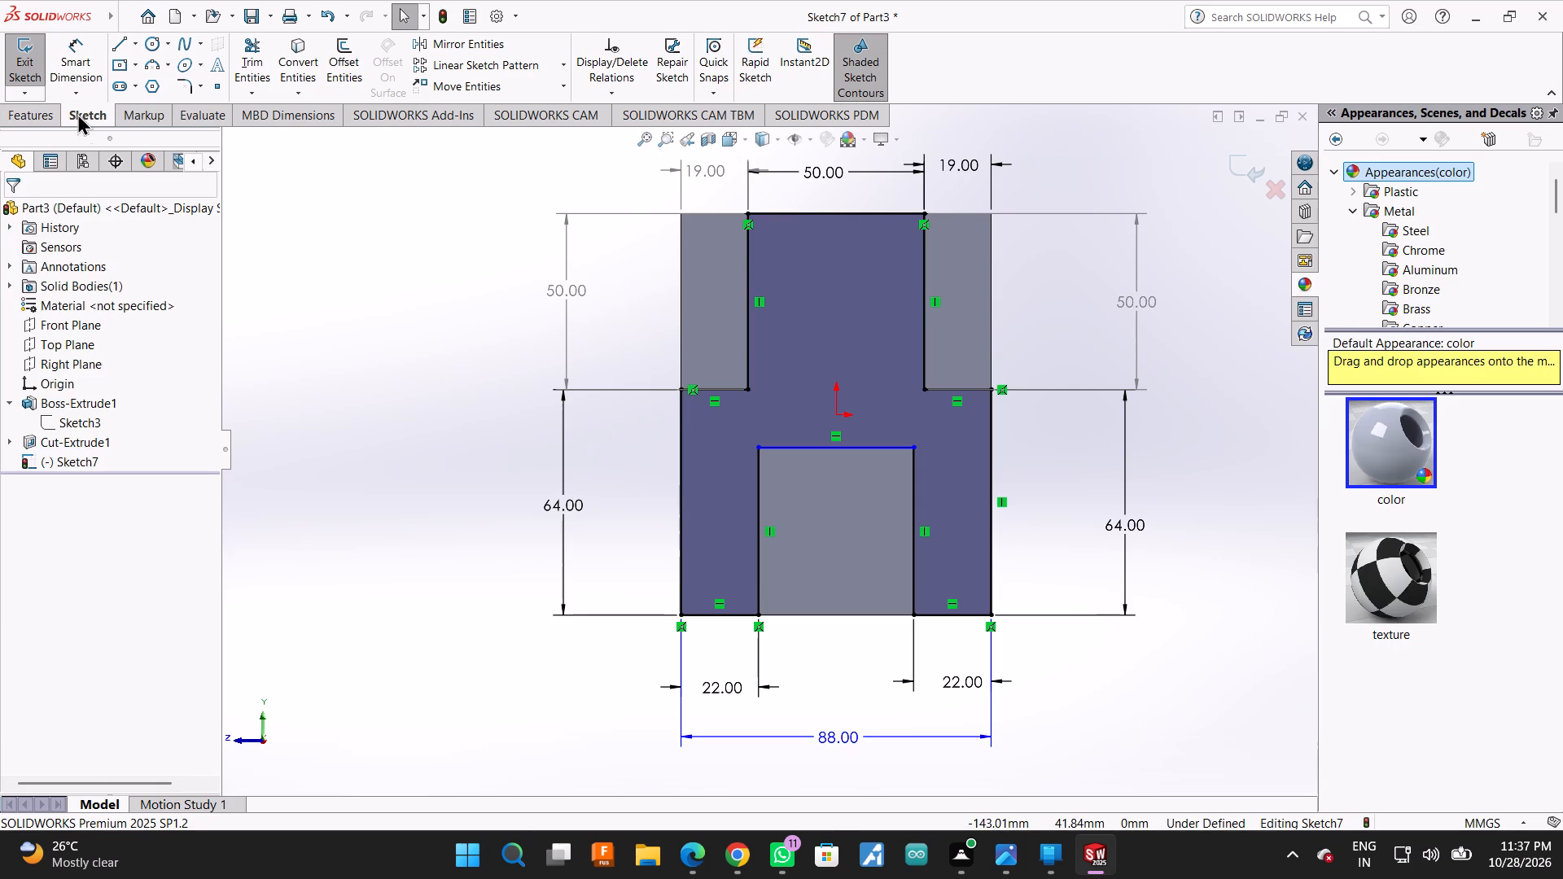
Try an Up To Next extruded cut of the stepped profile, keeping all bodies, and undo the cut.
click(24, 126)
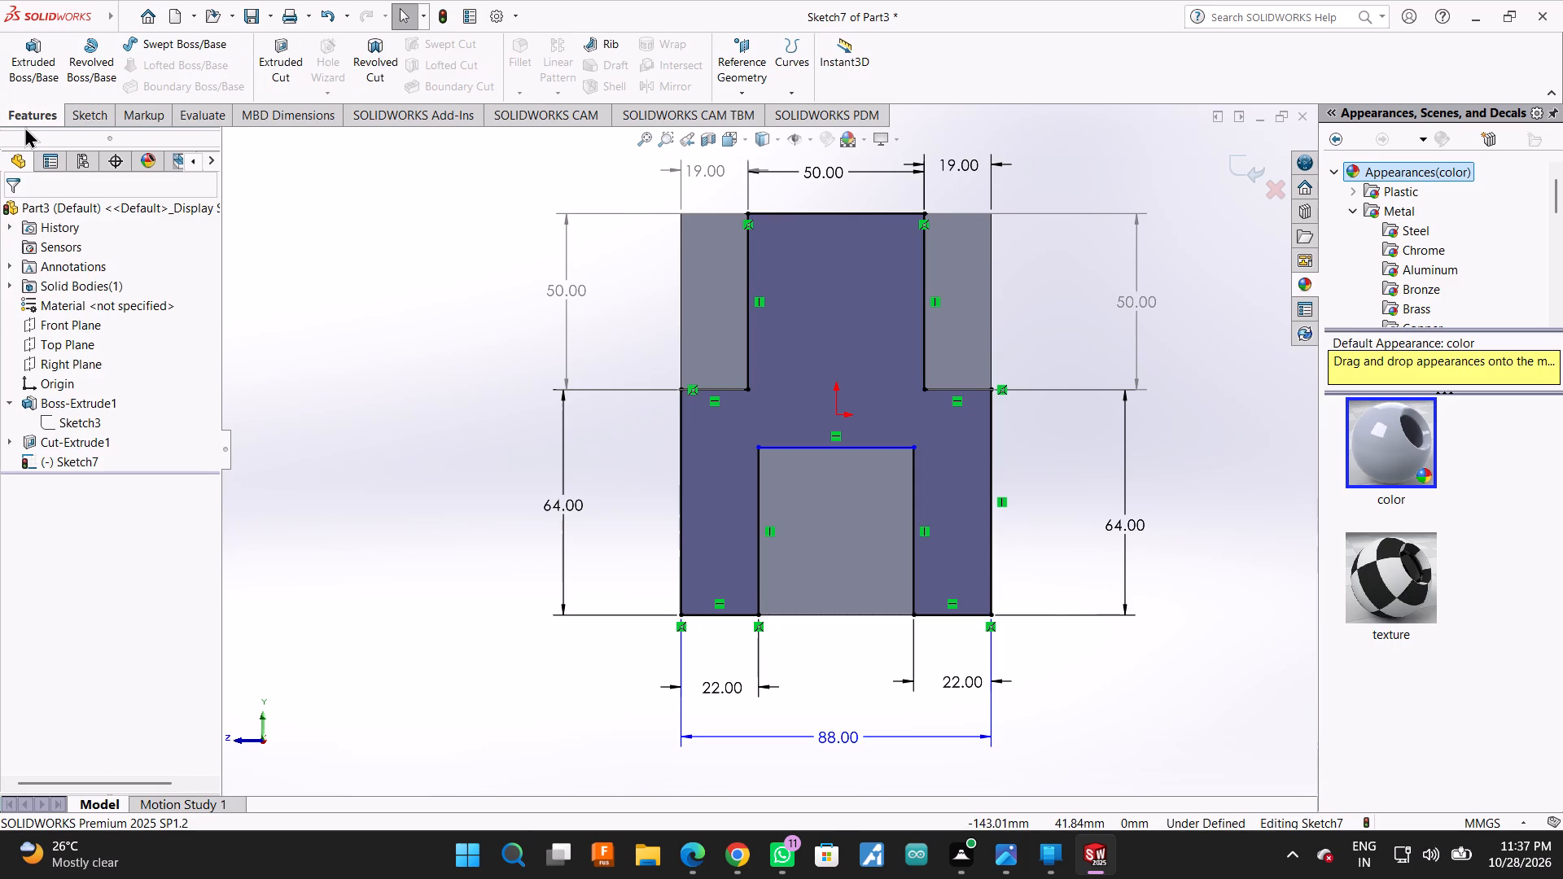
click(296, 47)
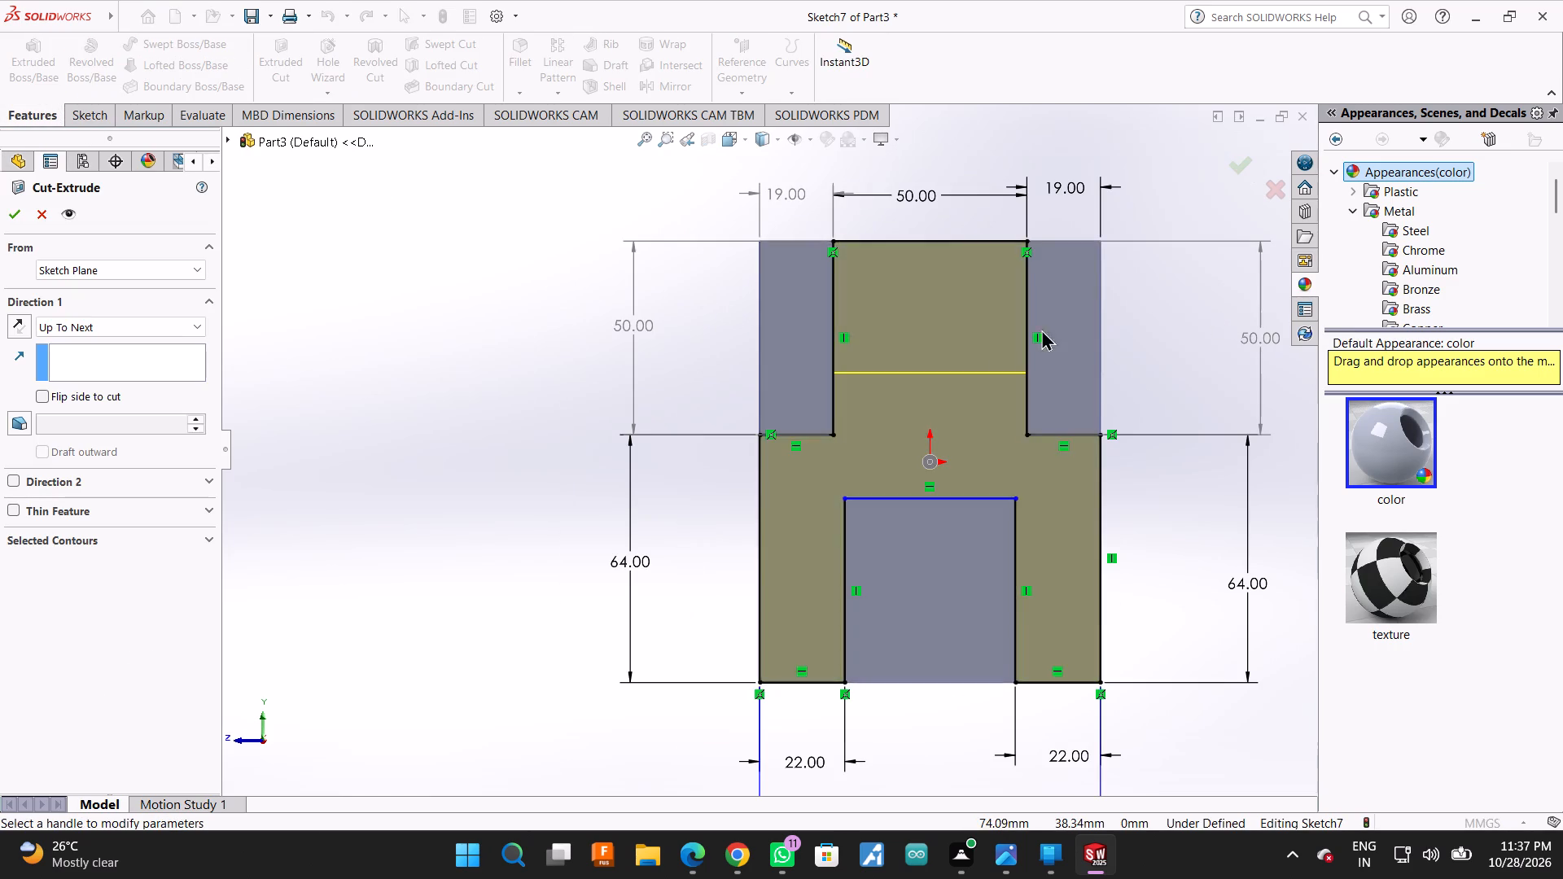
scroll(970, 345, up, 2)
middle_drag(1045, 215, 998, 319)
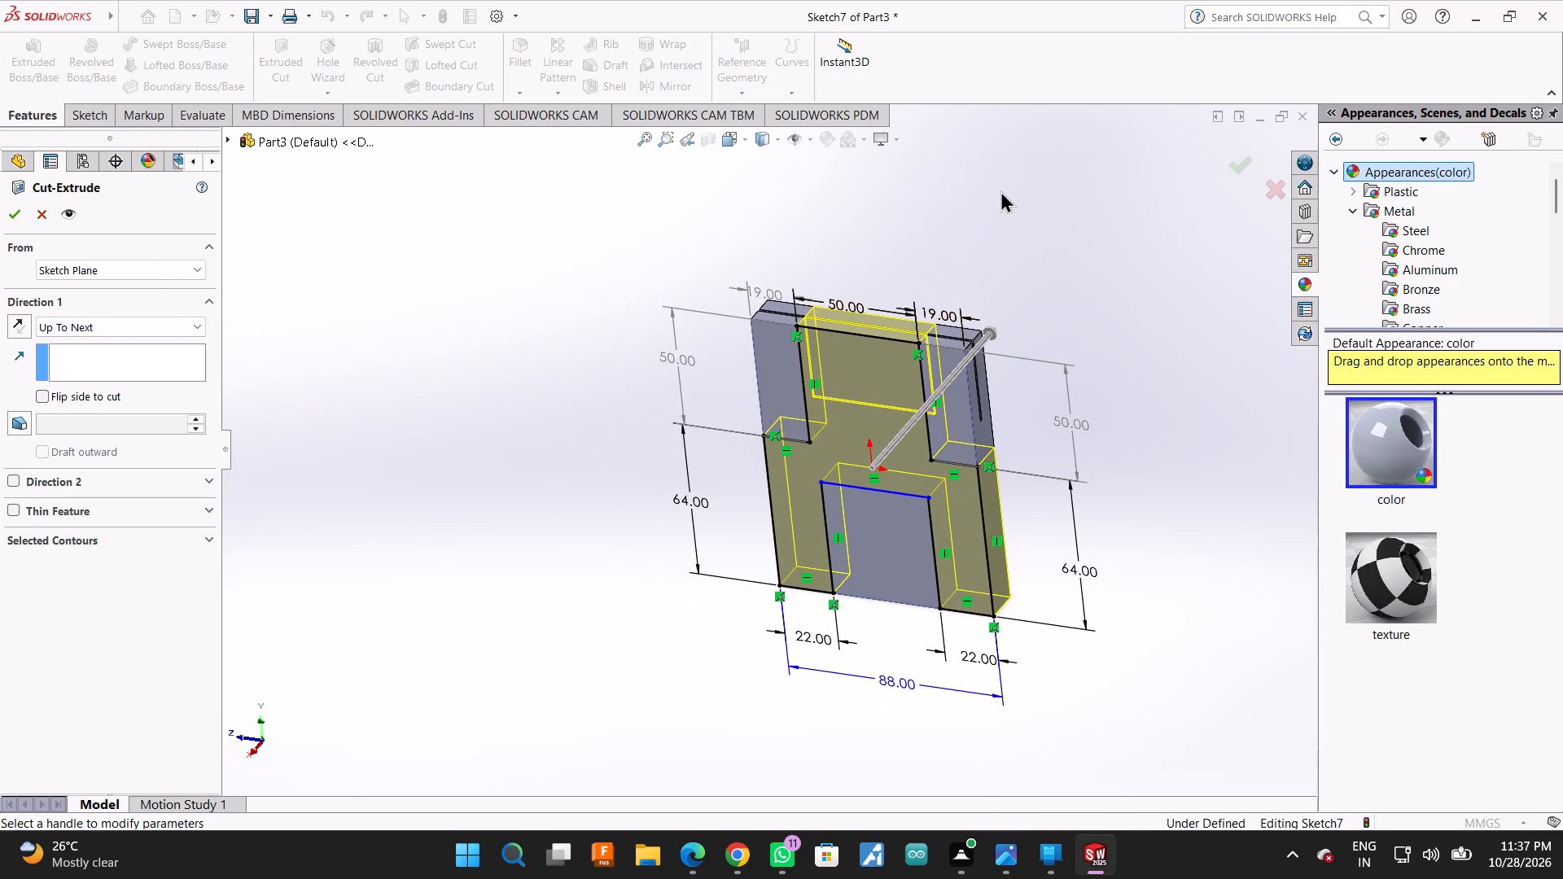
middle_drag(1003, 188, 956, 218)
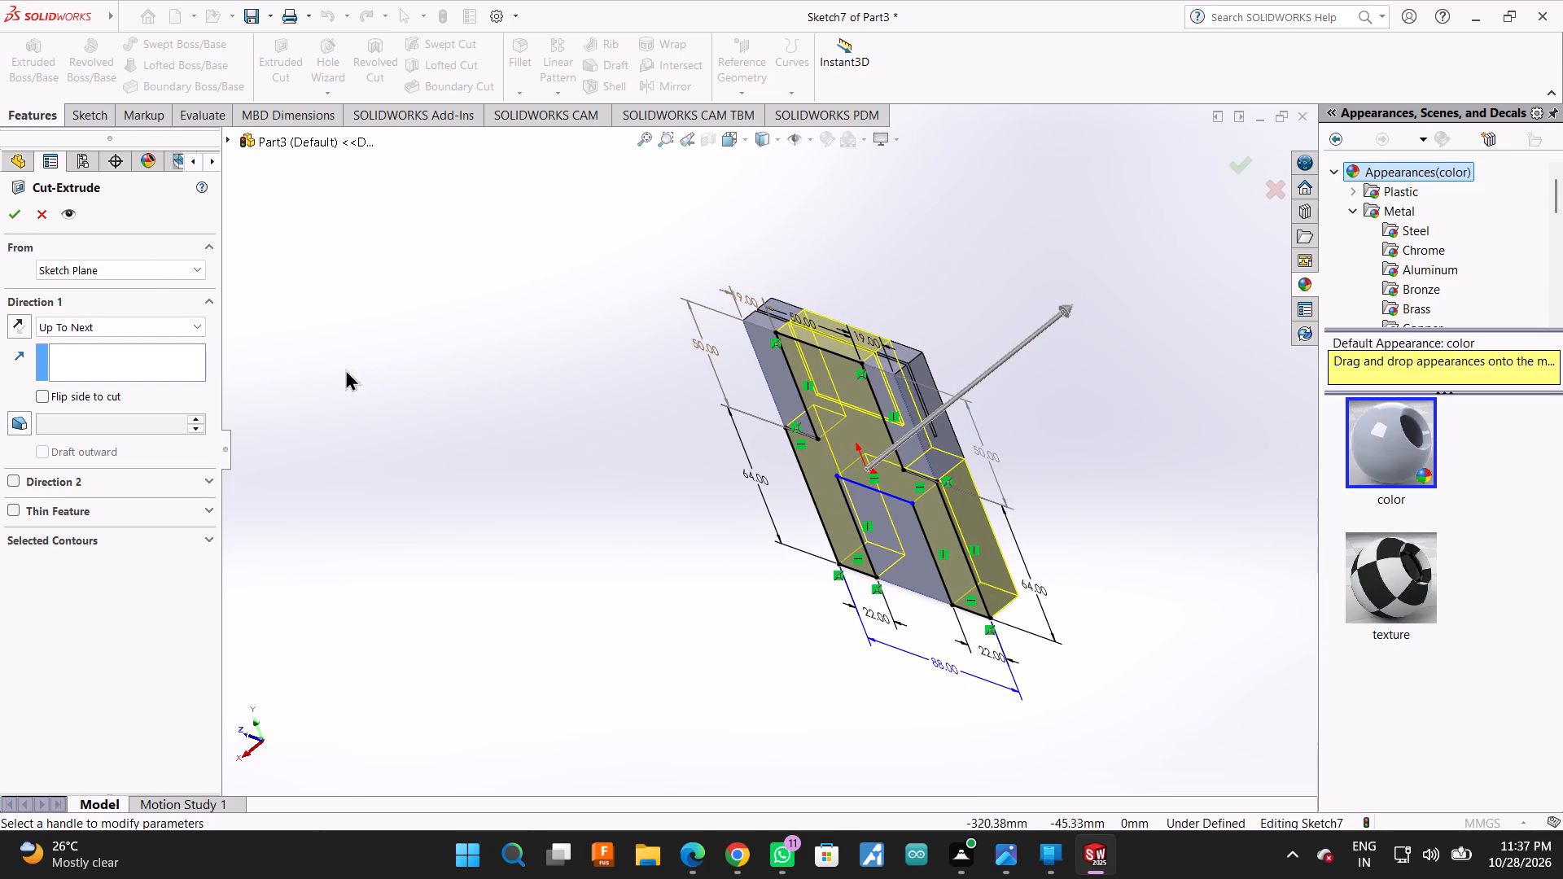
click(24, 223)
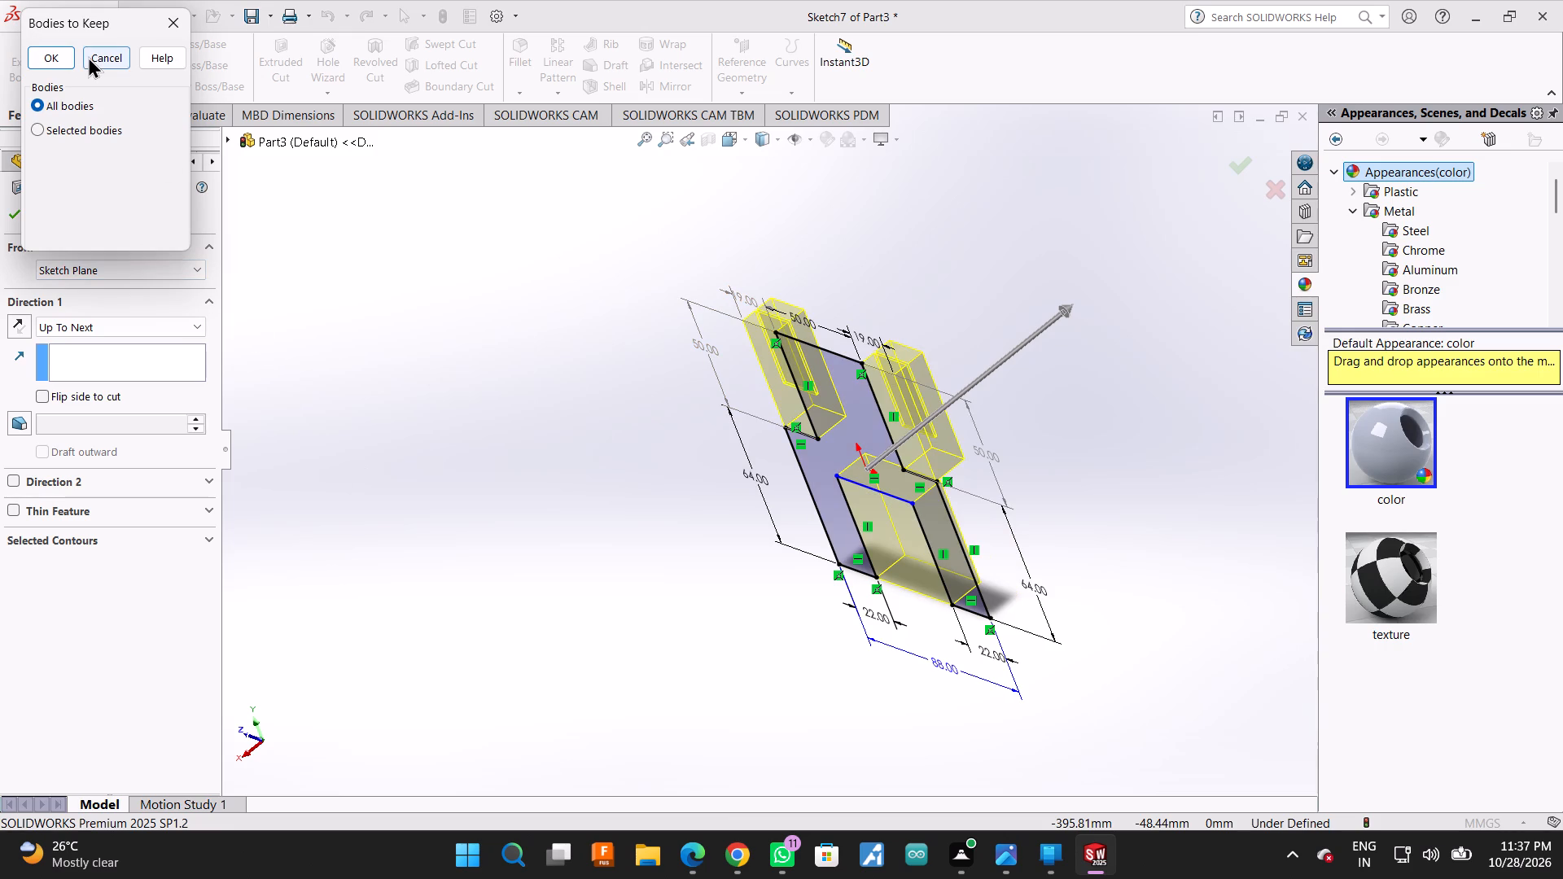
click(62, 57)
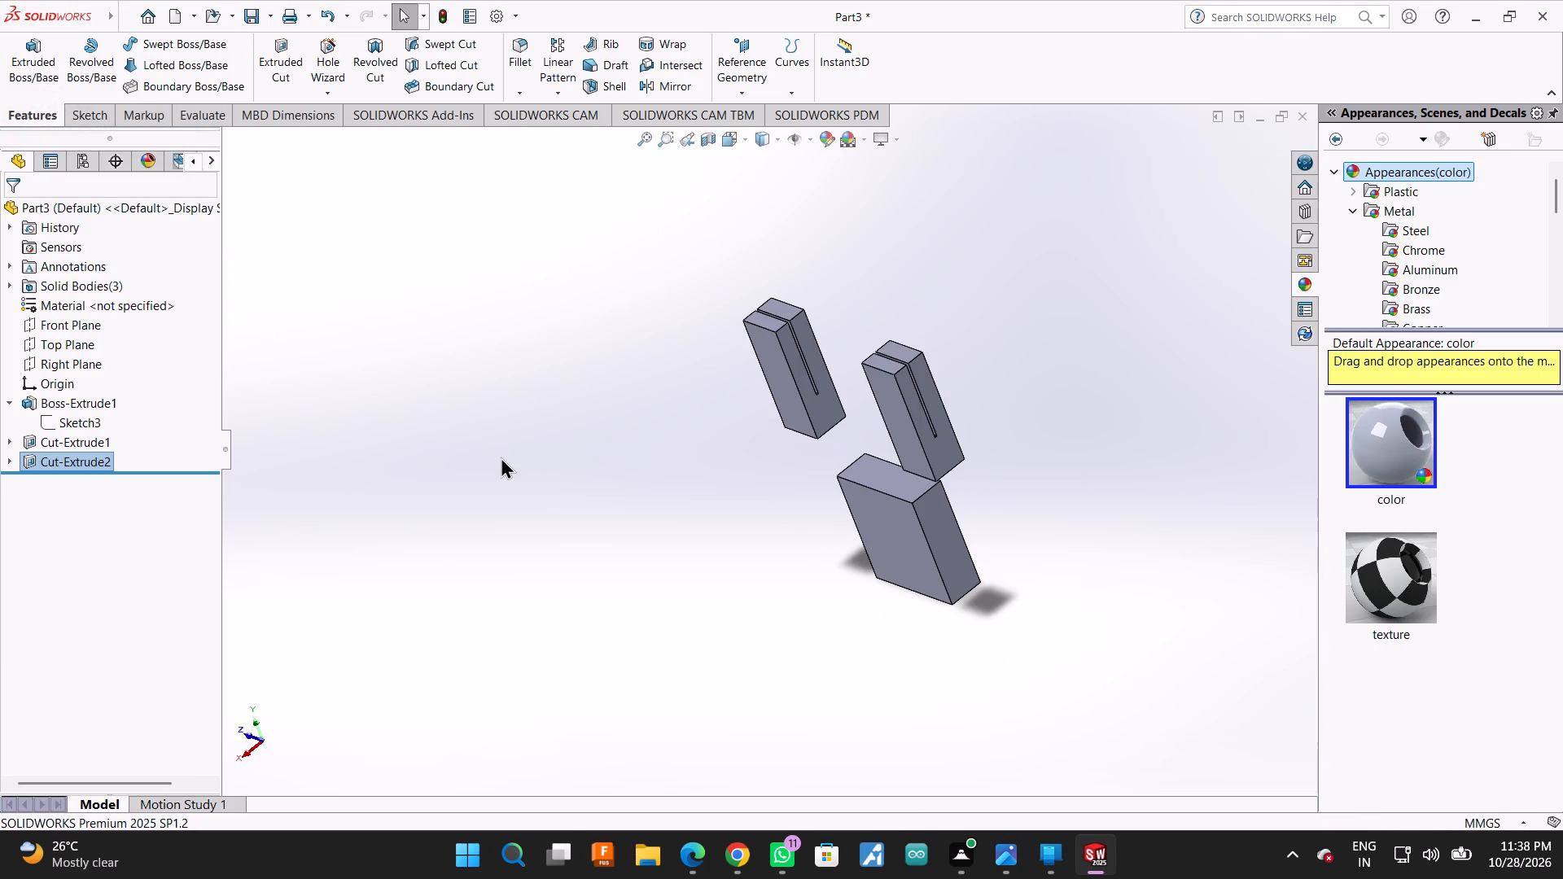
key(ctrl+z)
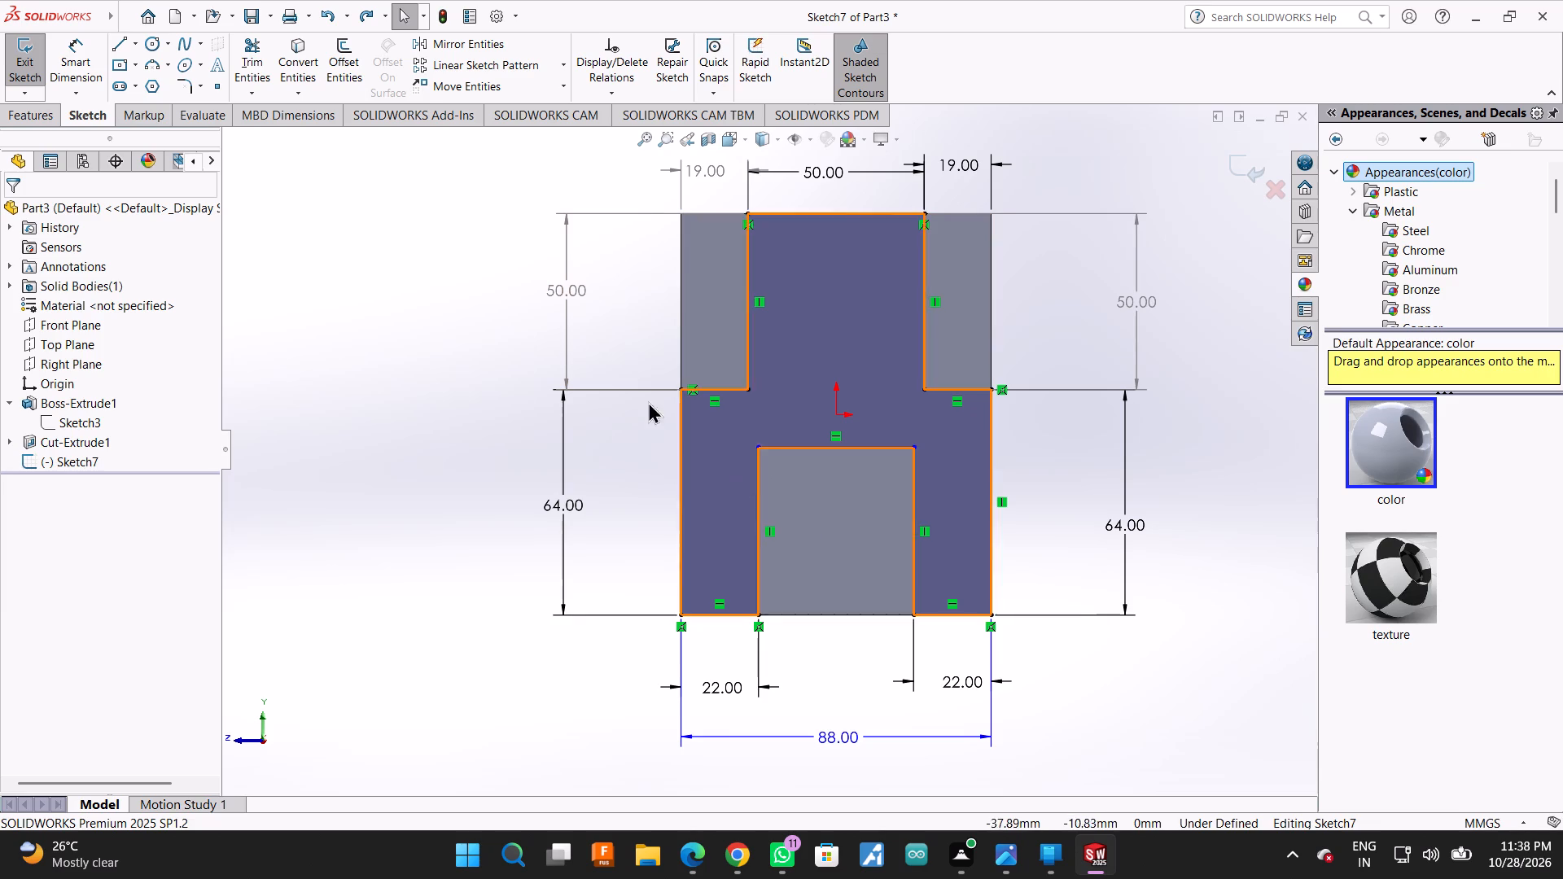
Close both upper corner regions with lines: 19 mm along the block's top edge and 50 mm down its sides to the shoulders.
click(118, 42)
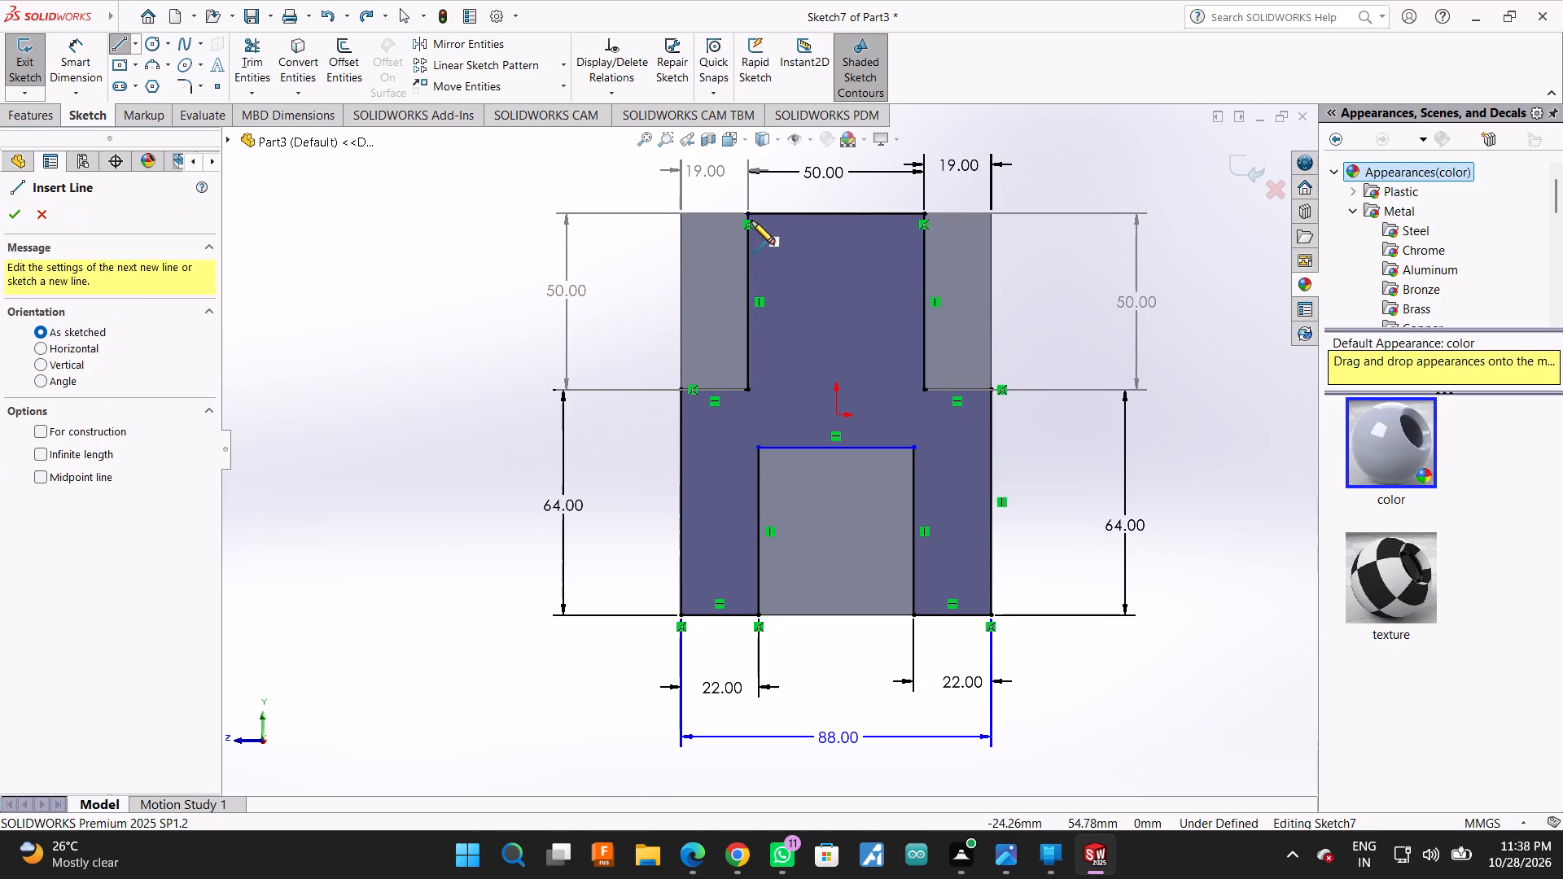
click(745, 214)
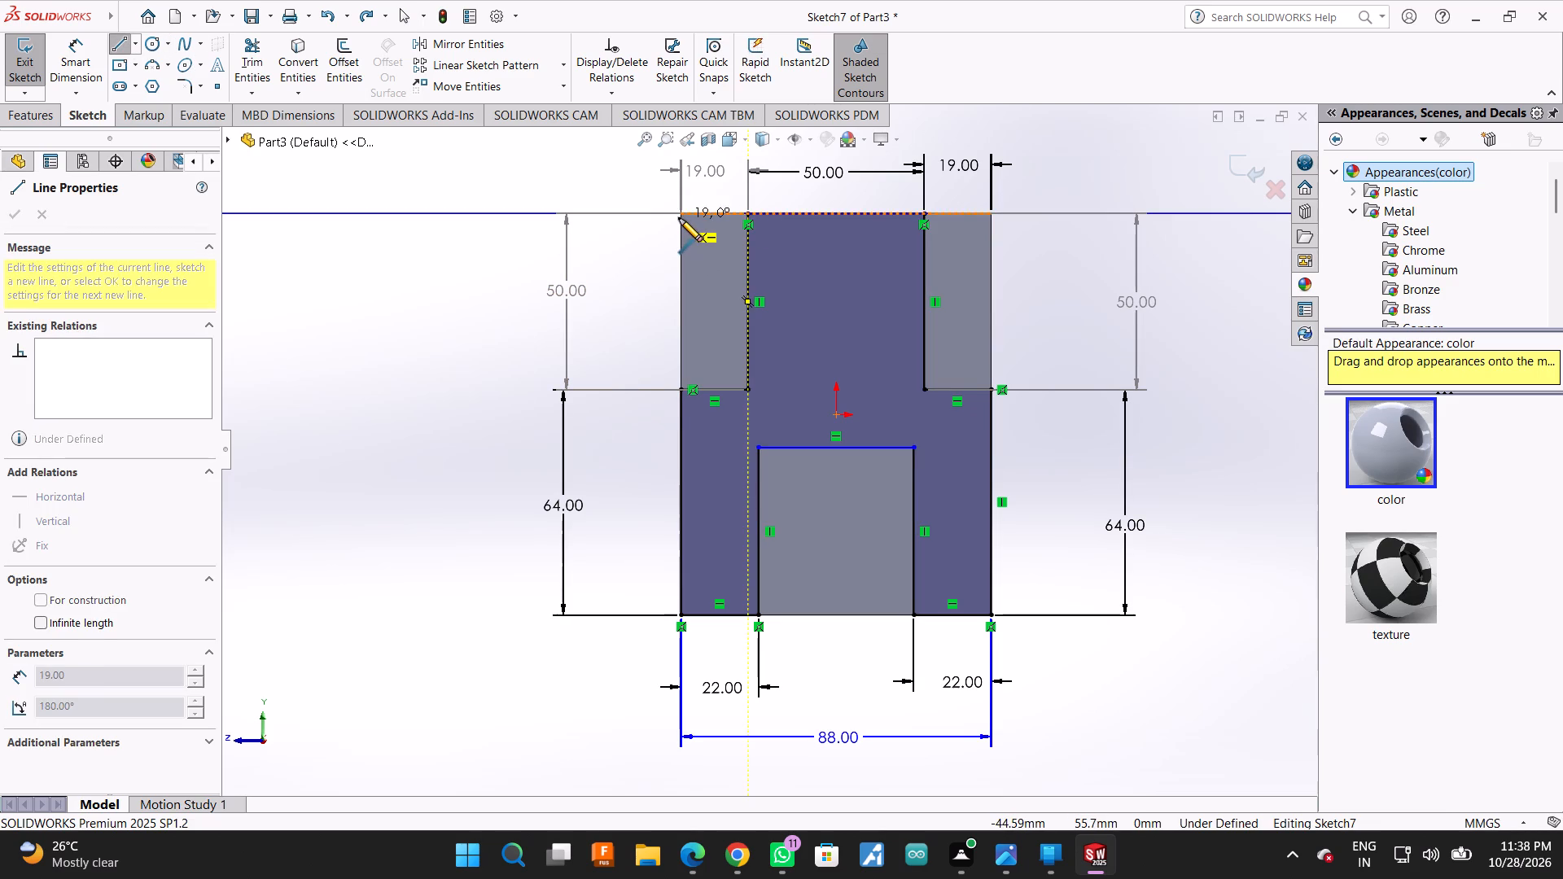
scroll(679, 218, down, 4)
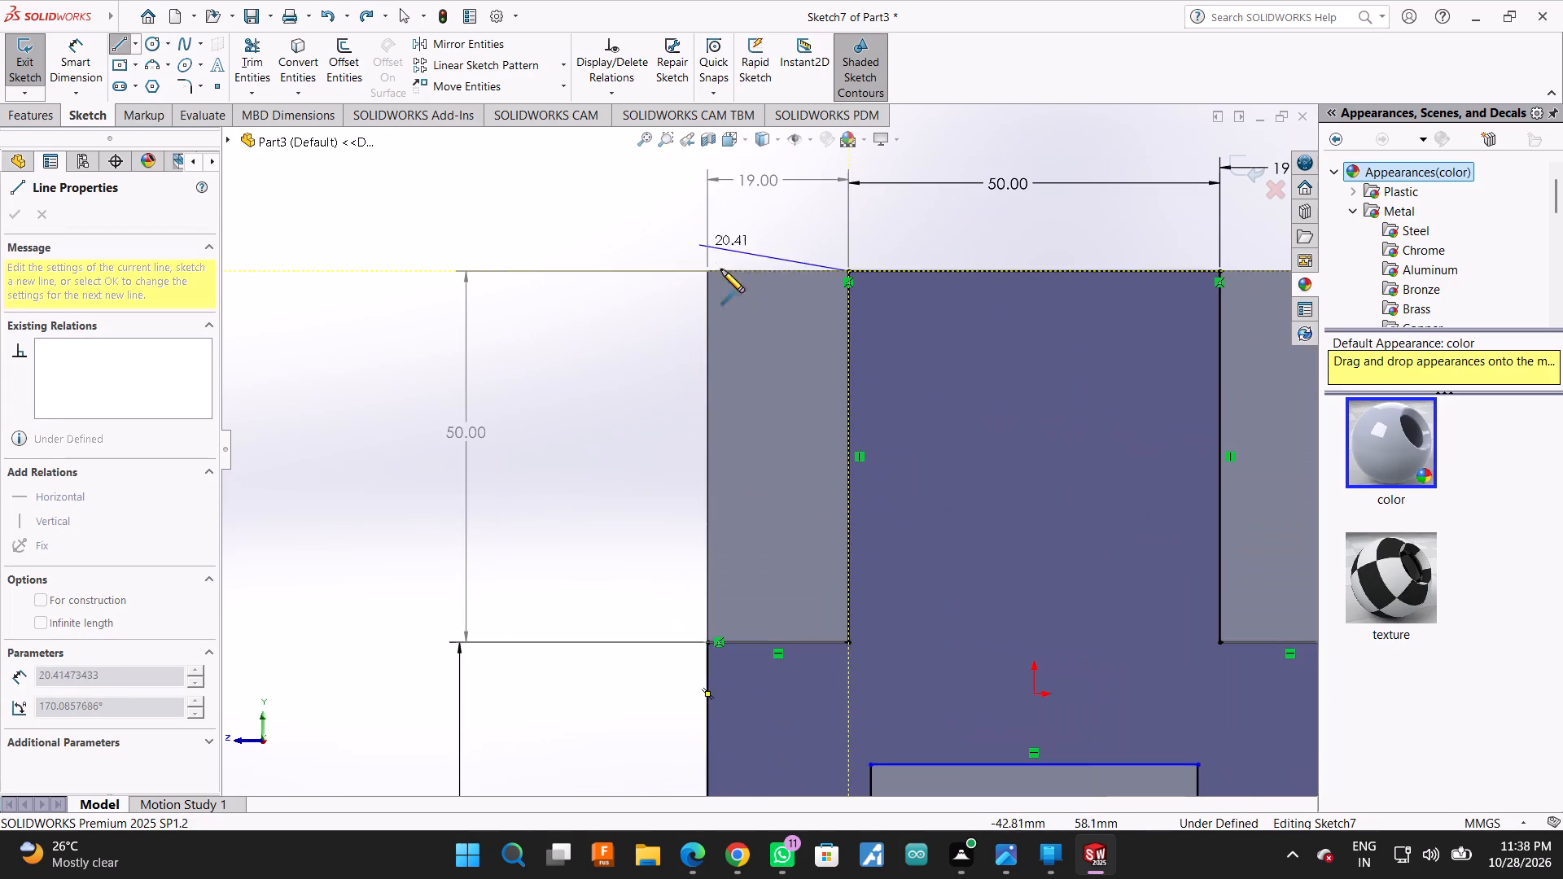
click(707, 271)
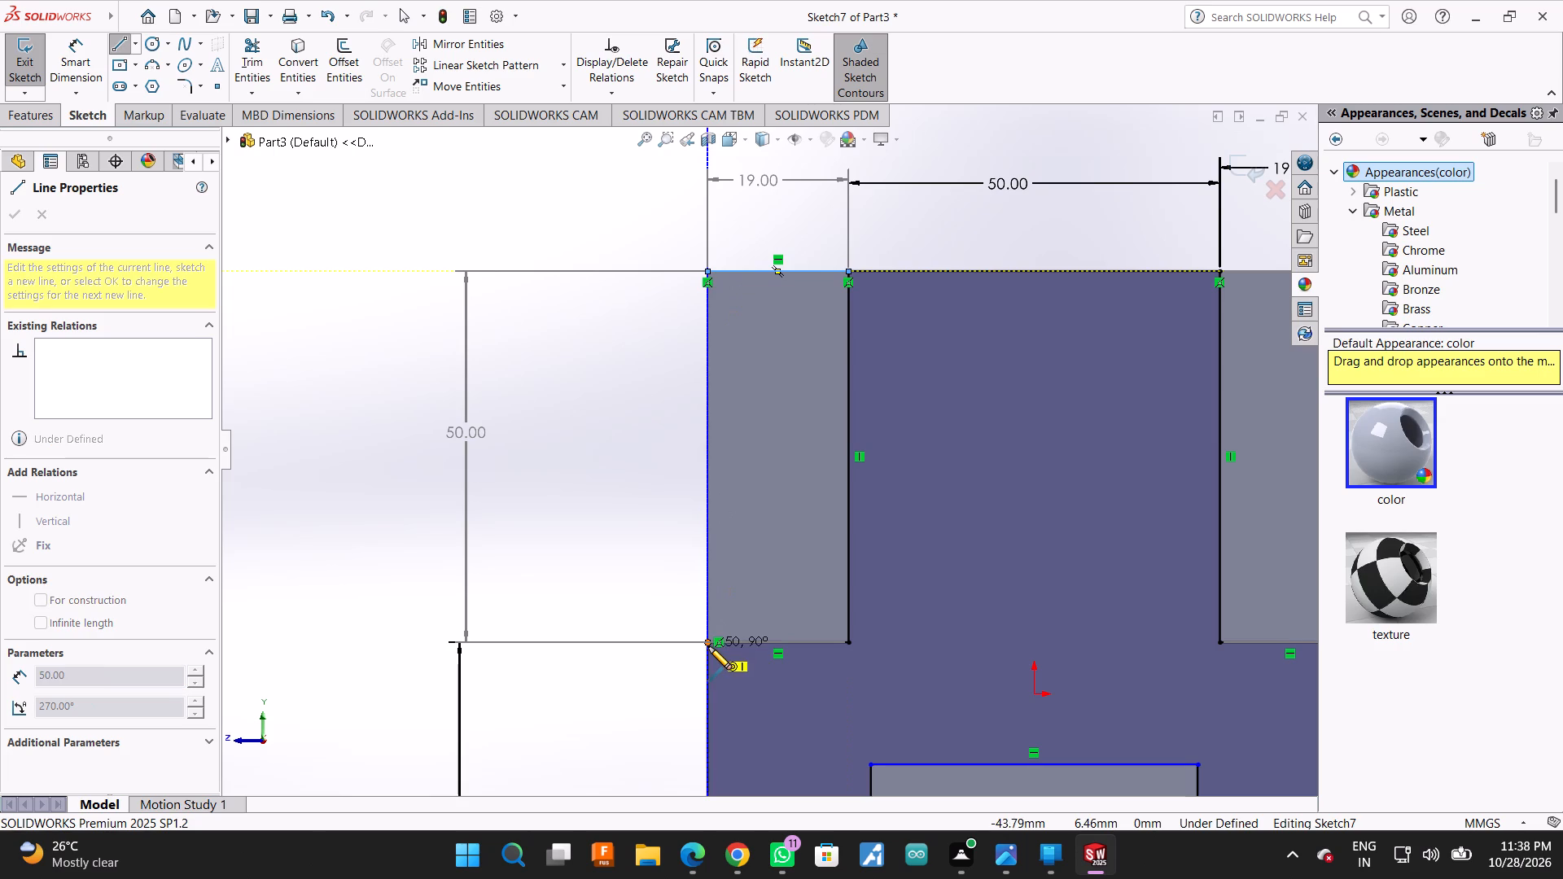
click(708, 646)
scroll(912, 645, up, 1)
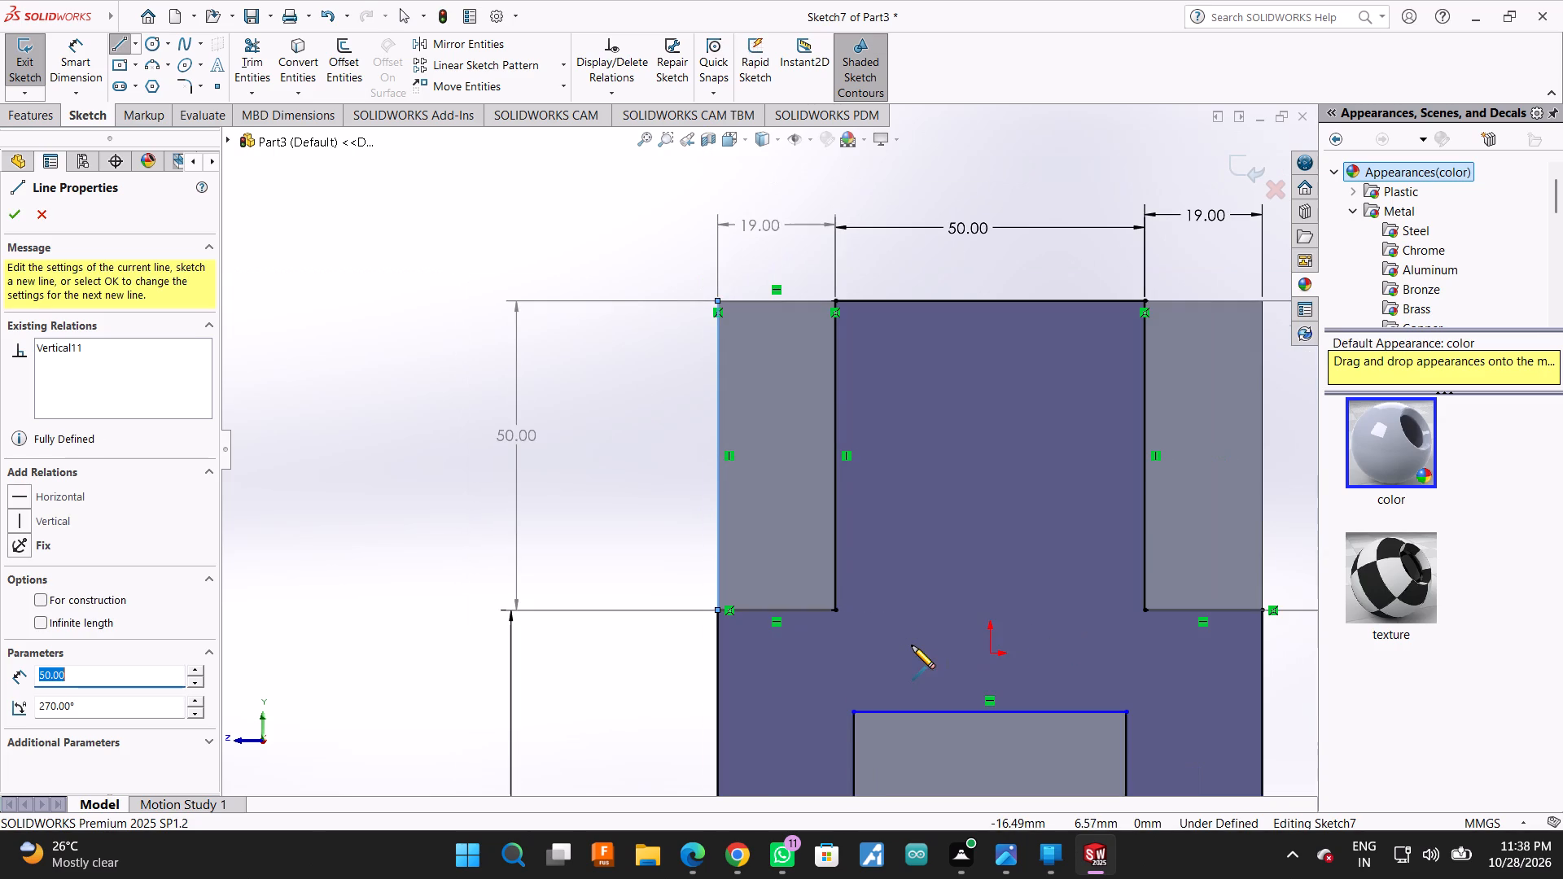
scroll(912, 645, up, 3)
click(989, 361)
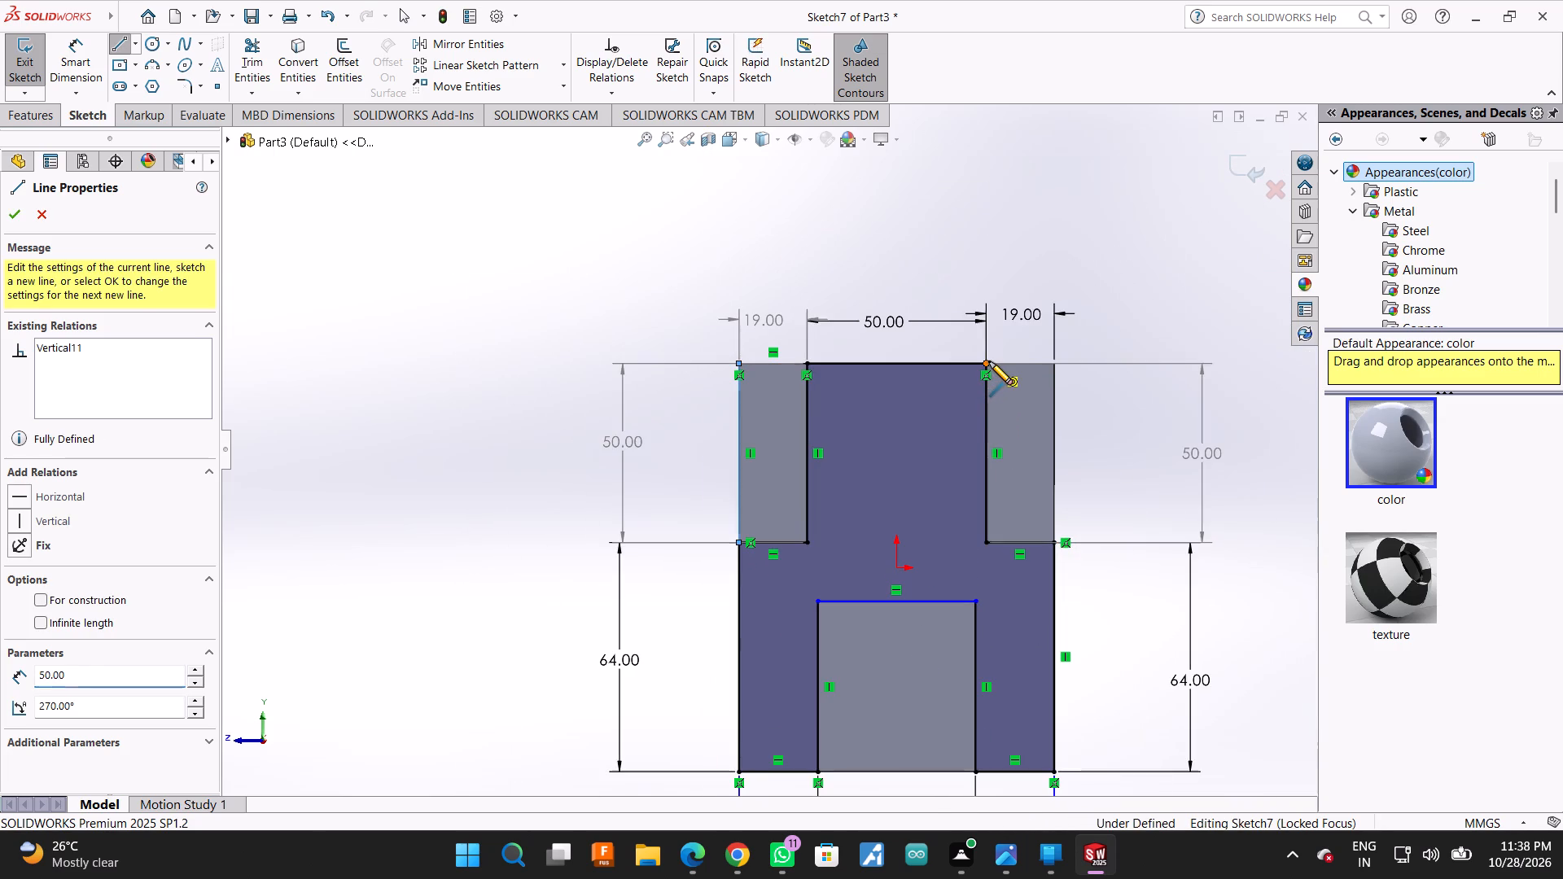
click(1051, 364)
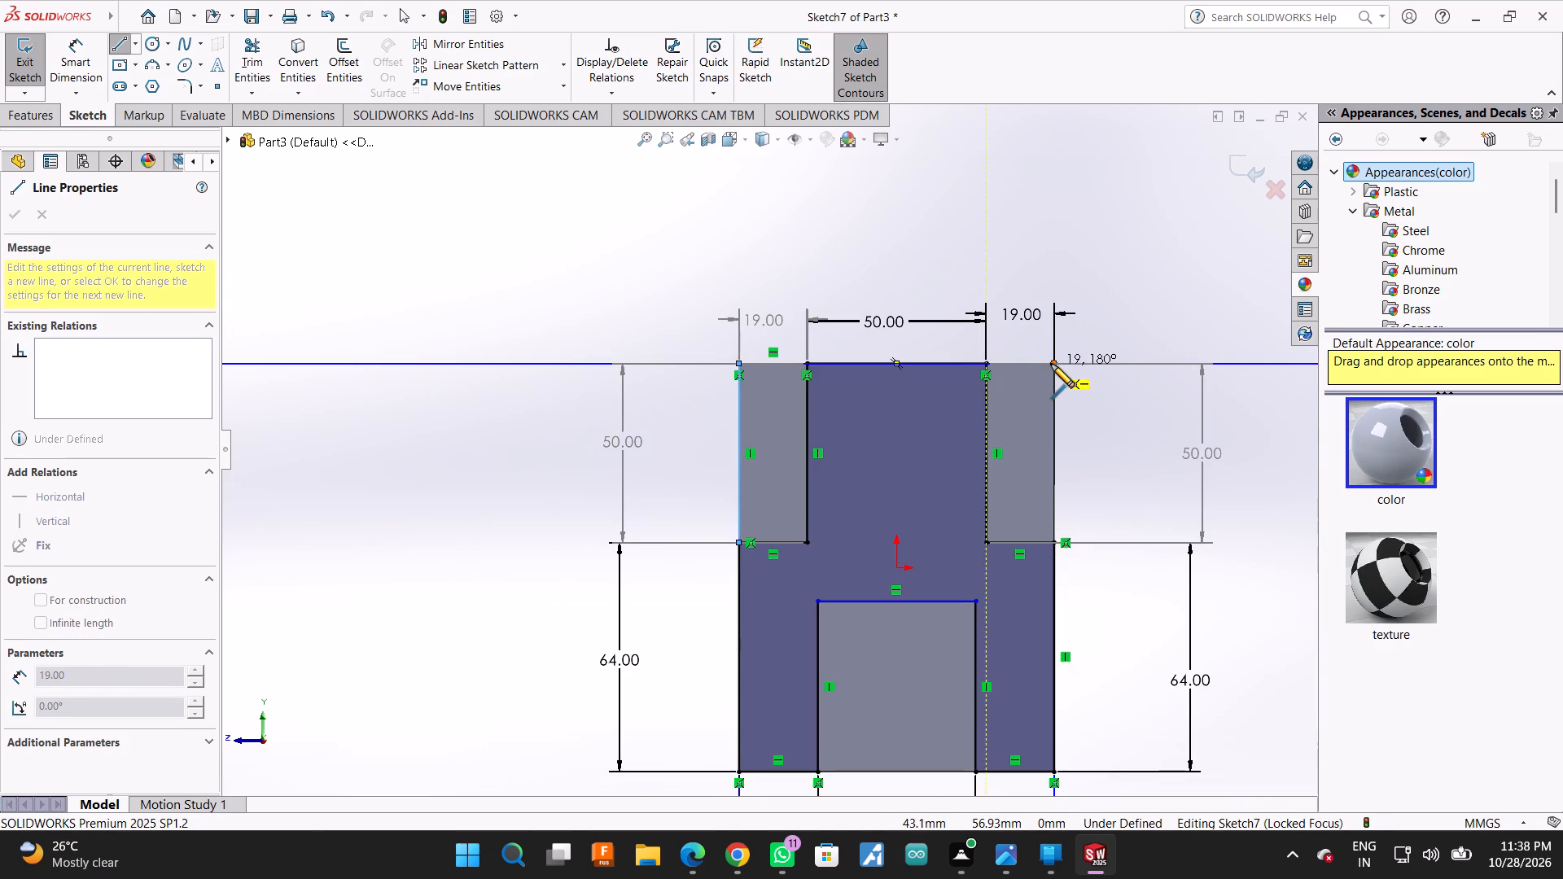
click(1053, 544)
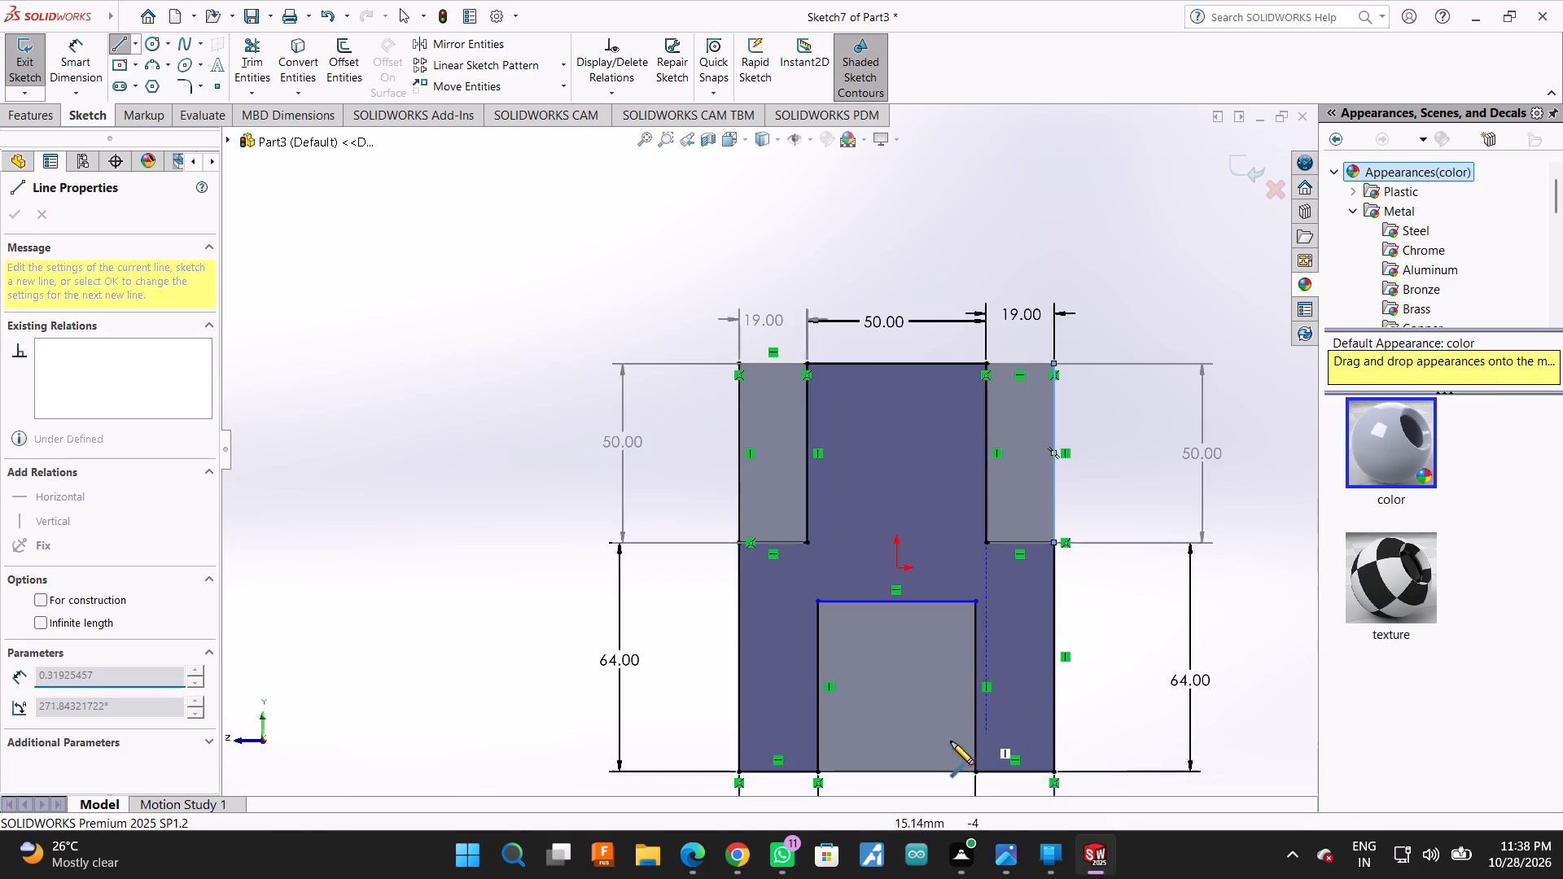
Close the bottom recess with a 44 mm horizontal line between its two lower corners.
scroll(985, 588, up, 3)
scroll(983, 623, down, 2)
scroll(785, 610, down, 1)
scroll(672, 617, down, 1)
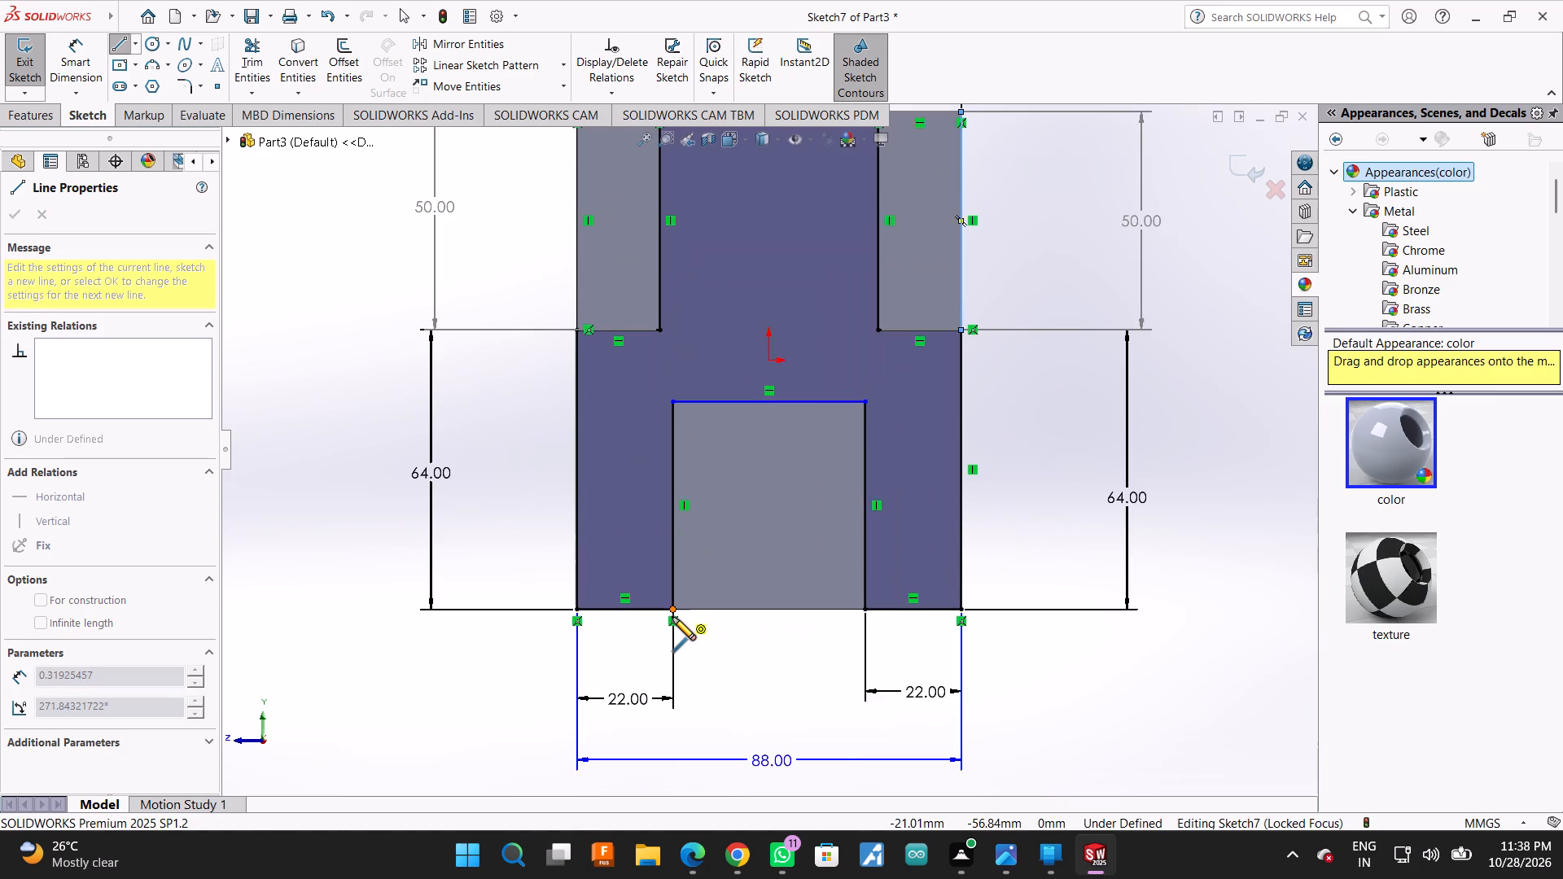
click(675, 612)
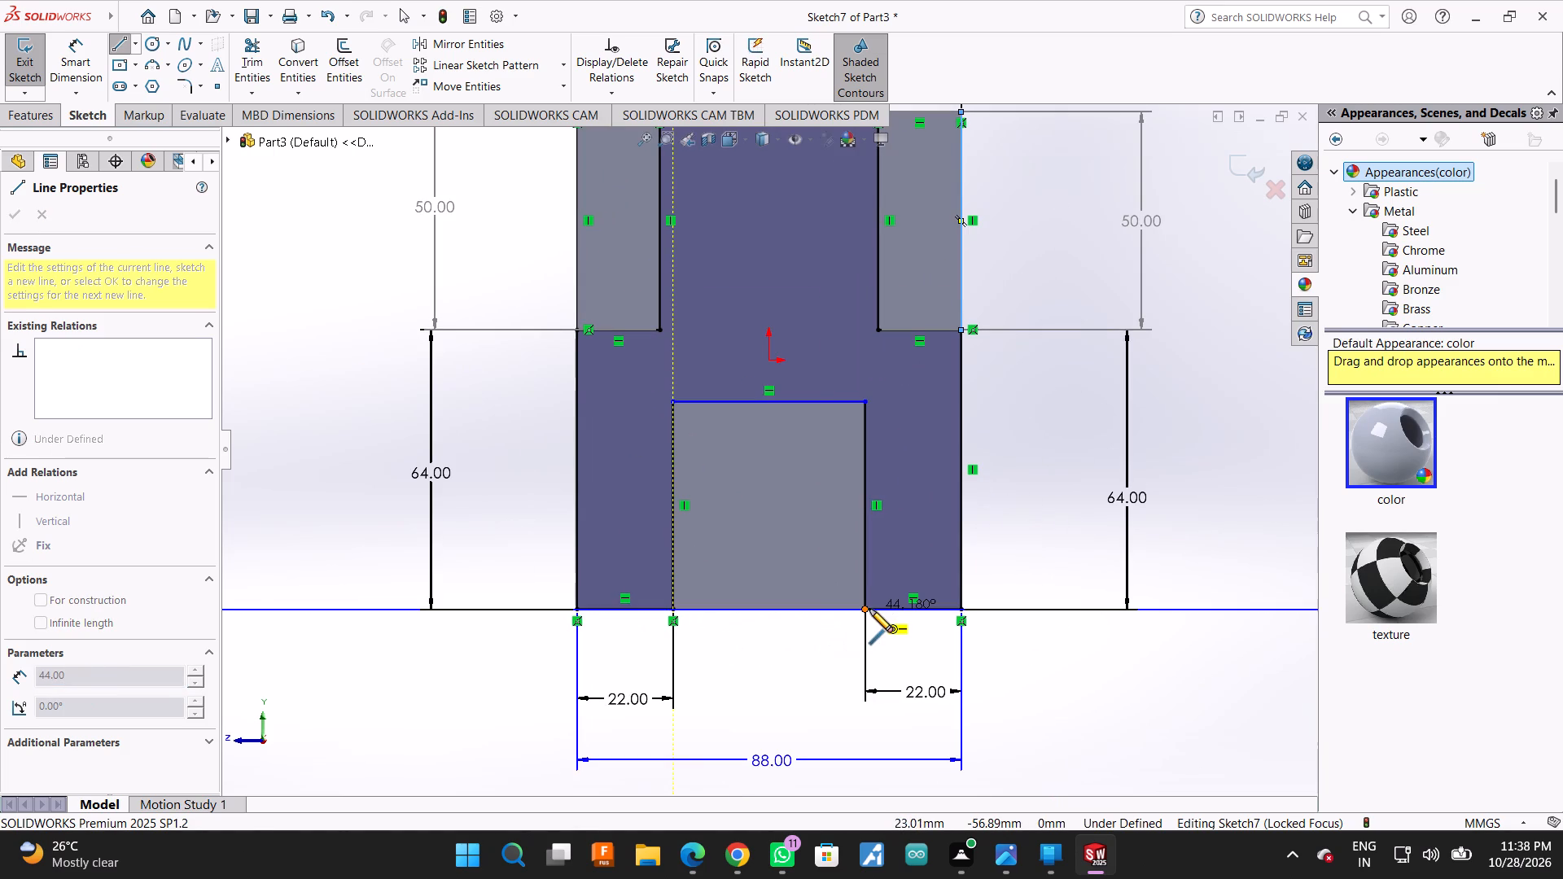
click(869, 609)
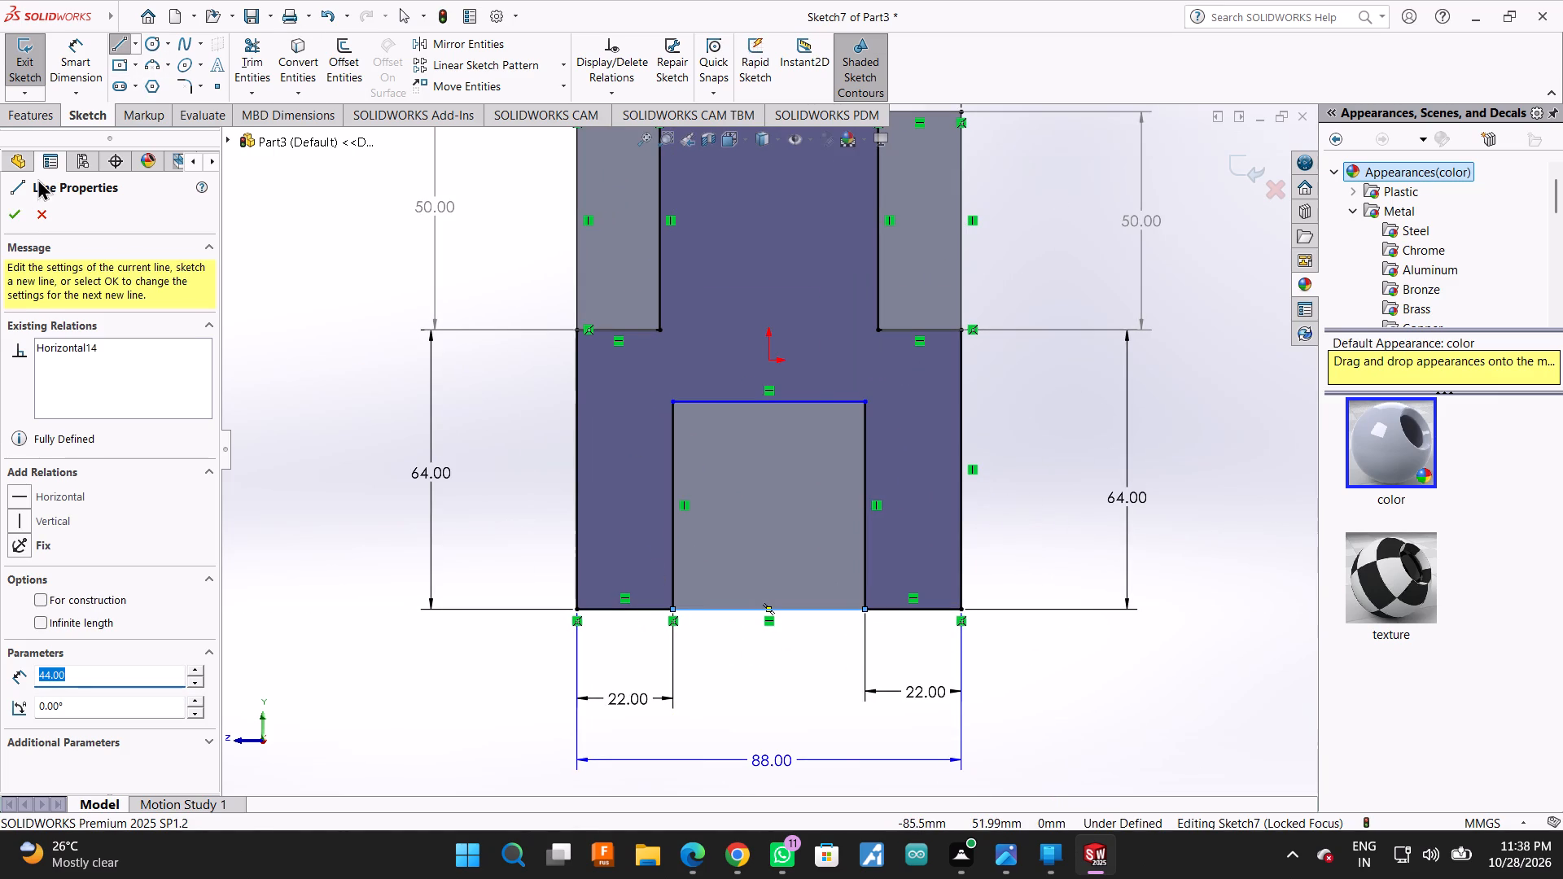
click(16, 214)
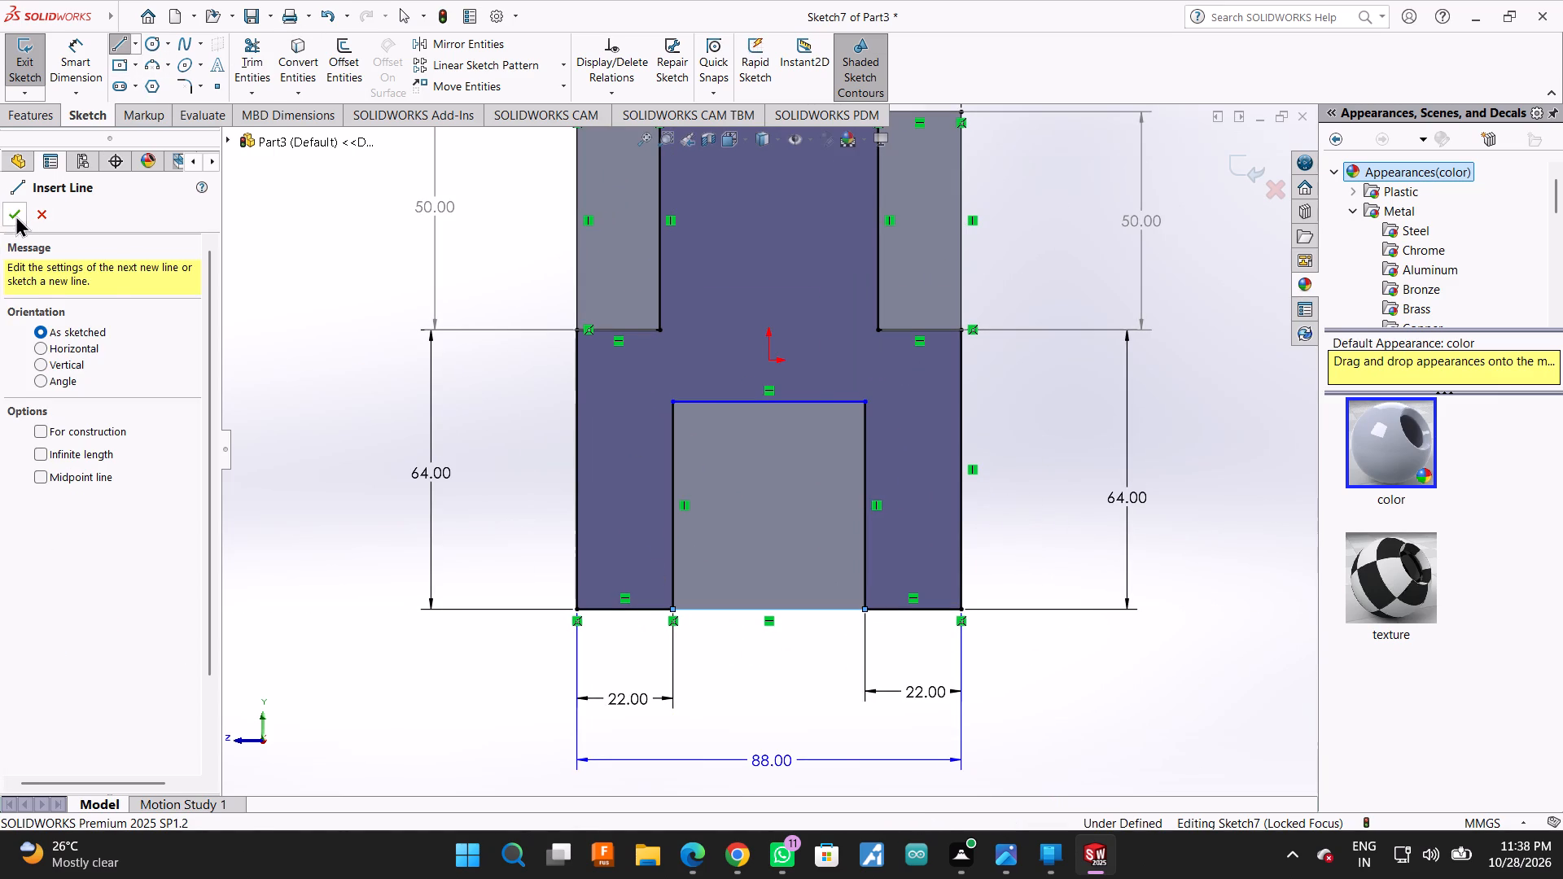
click(15, 215)
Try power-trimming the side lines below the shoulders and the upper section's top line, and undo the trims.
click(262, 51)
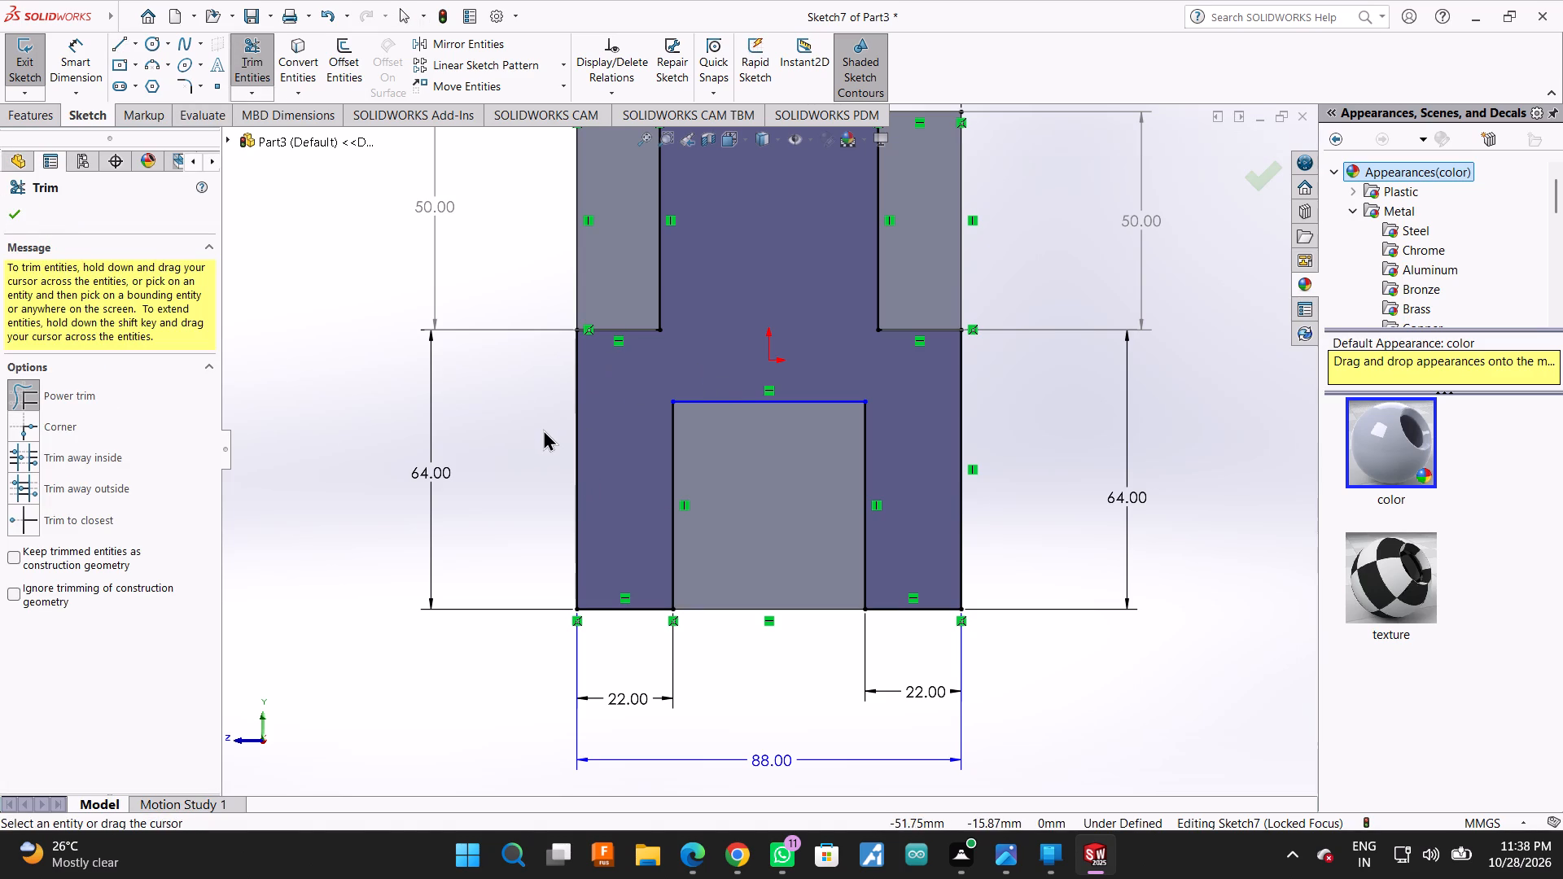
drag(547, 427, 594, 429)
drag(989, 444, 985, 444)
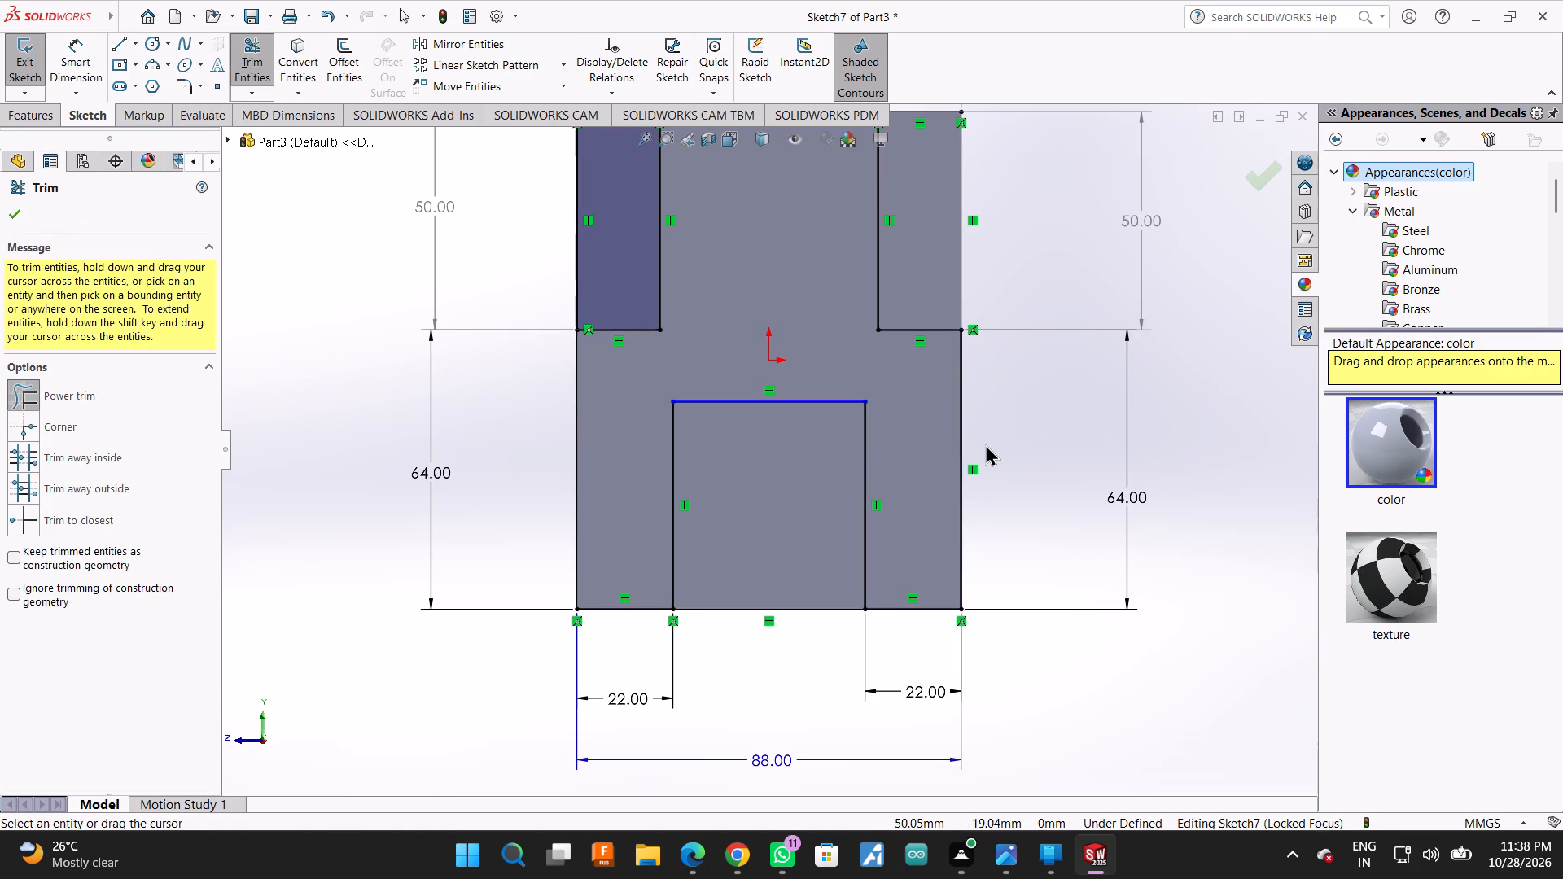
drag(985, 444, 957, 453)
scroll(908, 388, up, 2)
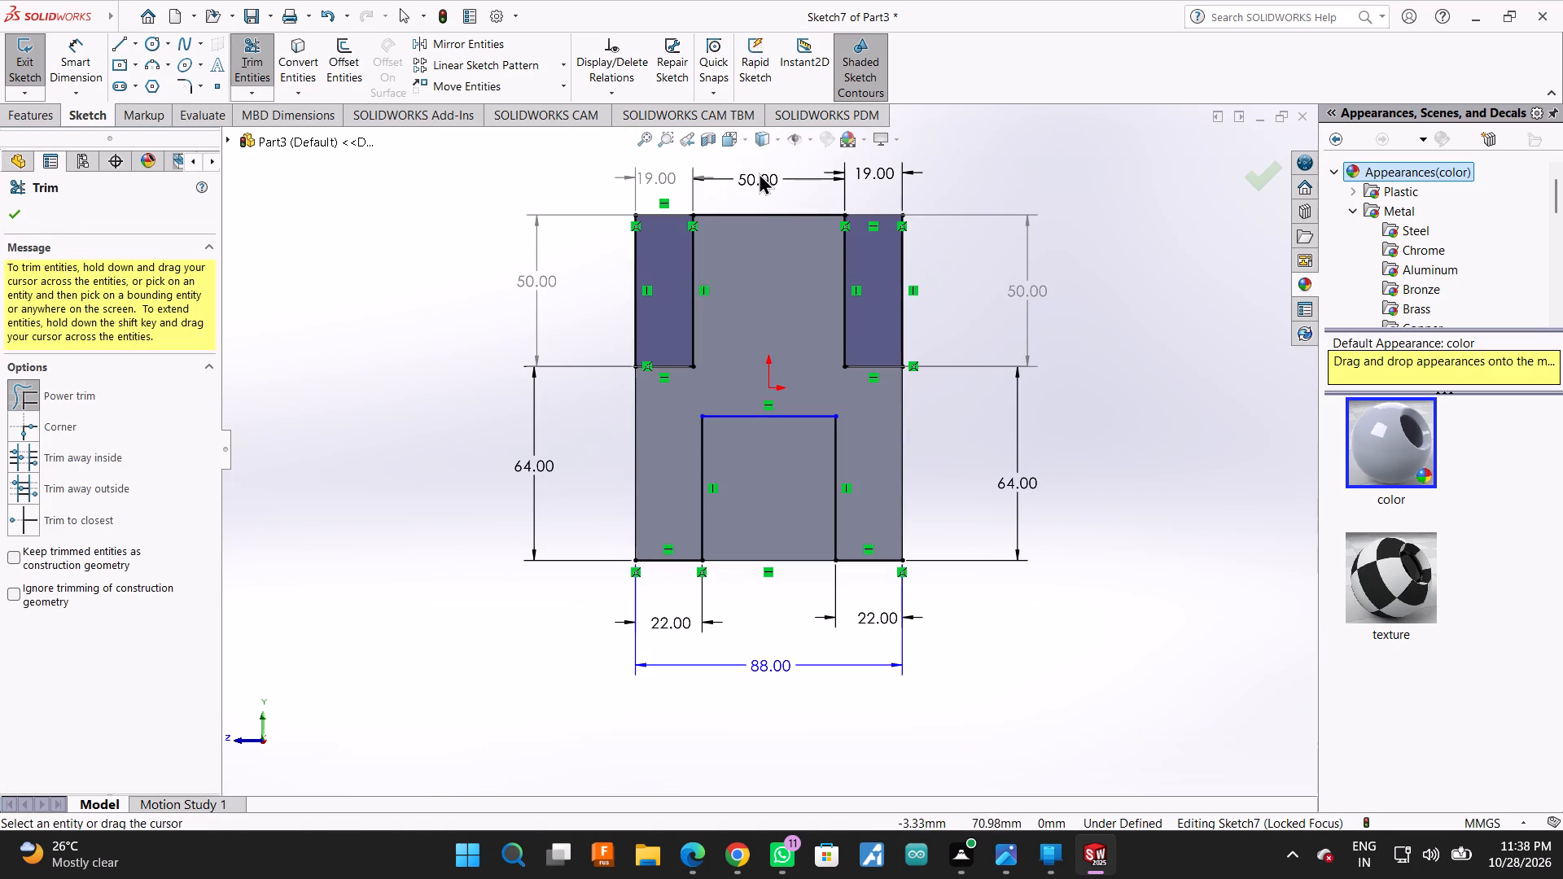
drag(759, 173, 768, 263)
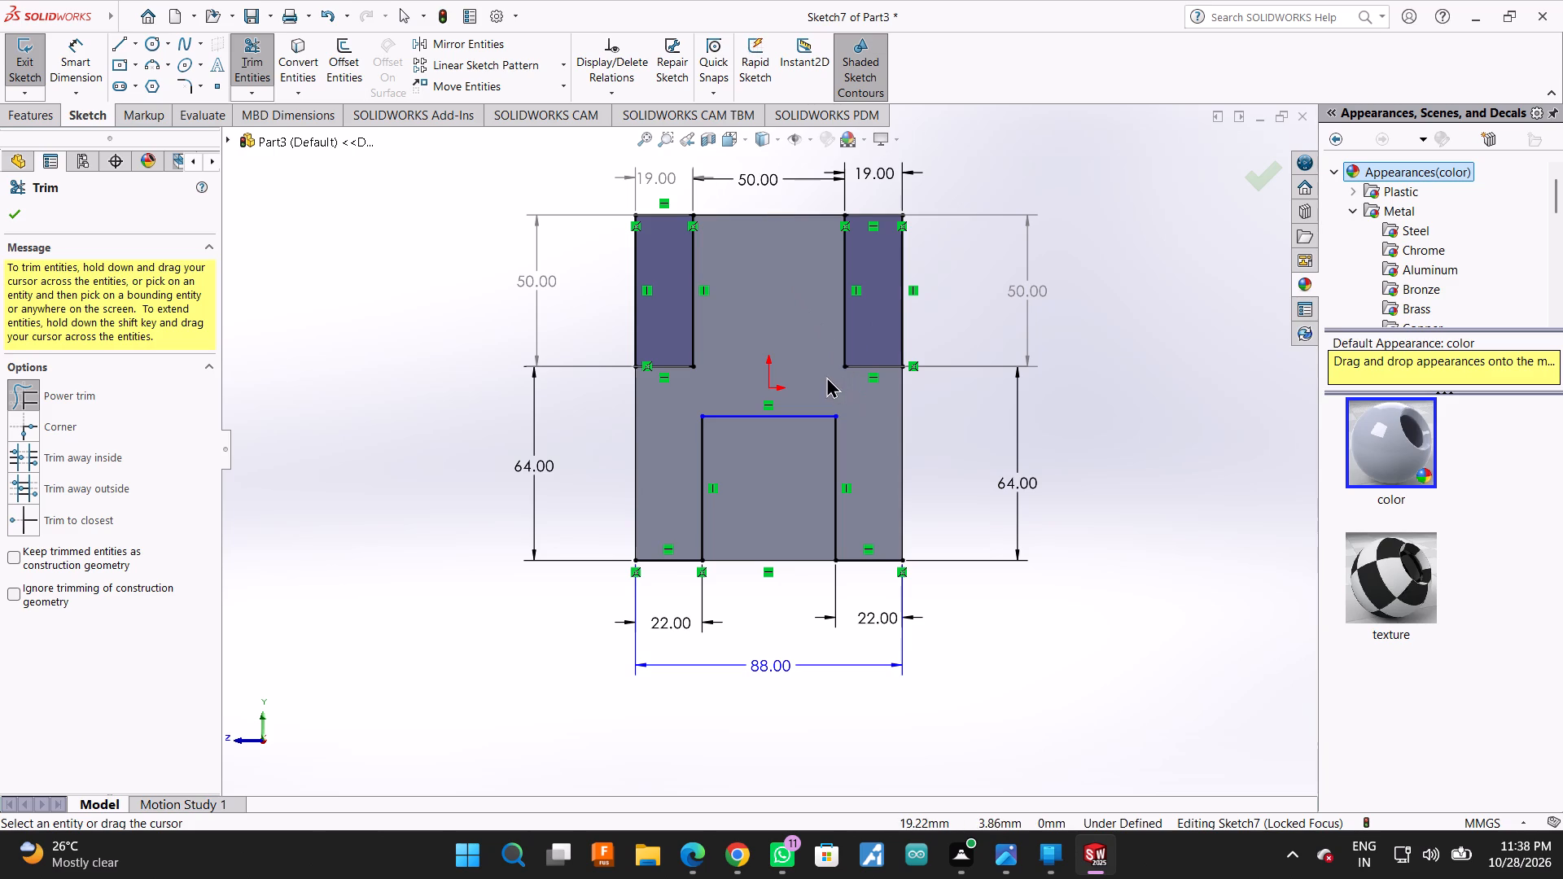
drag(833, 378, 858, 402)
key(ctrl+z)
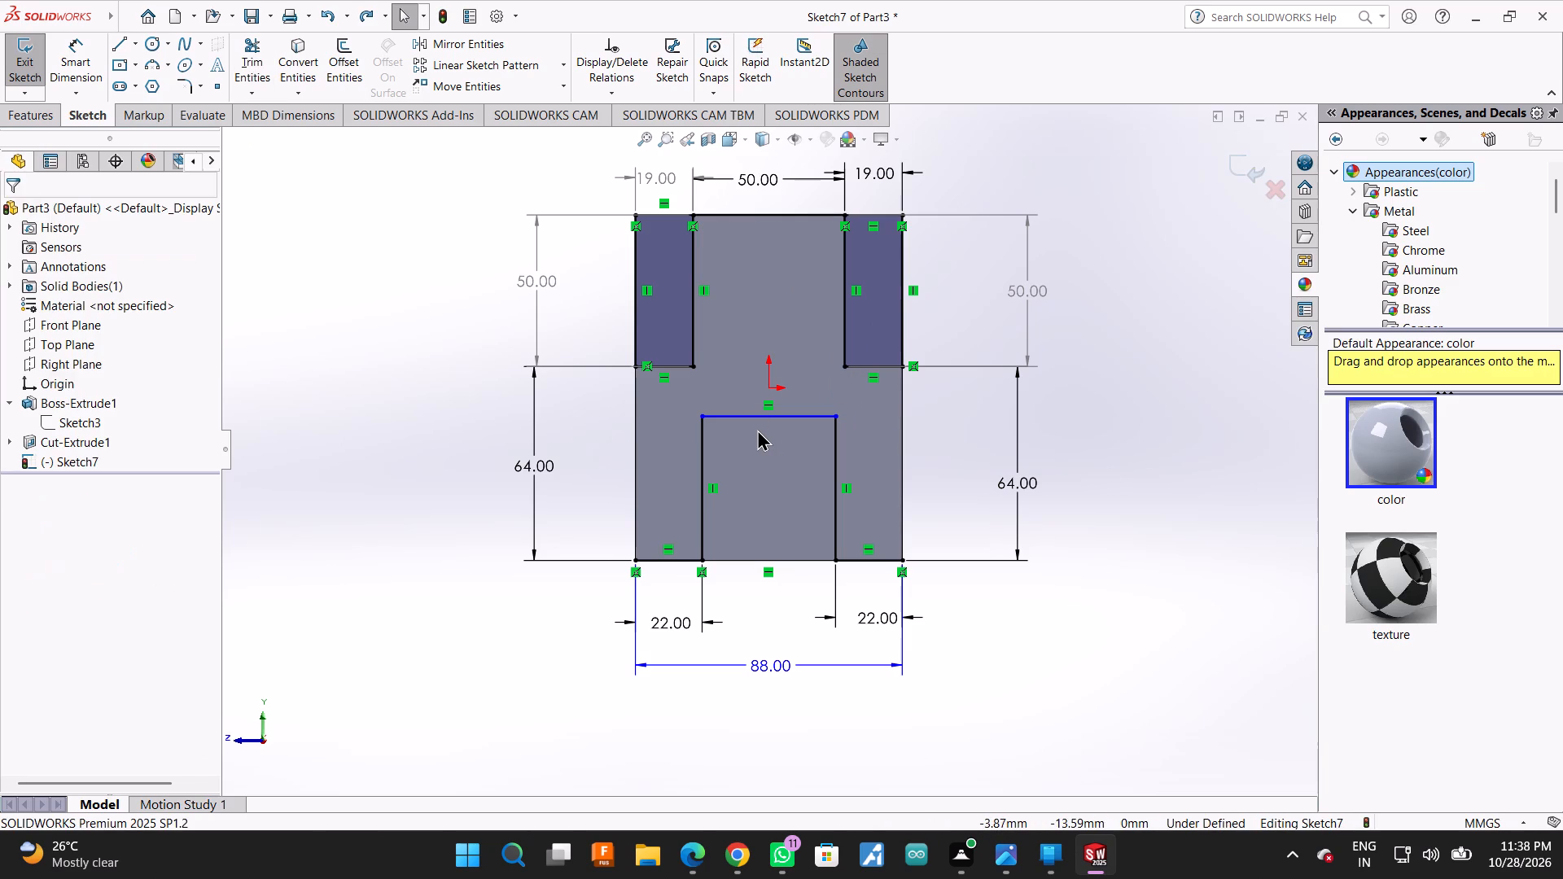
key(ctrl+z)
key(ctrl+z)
Retrace the upper corner region on the 50 mm dimension side with 19 mm top lines and a 50 mm outer side line.
scroll(676, 346, down, 1)
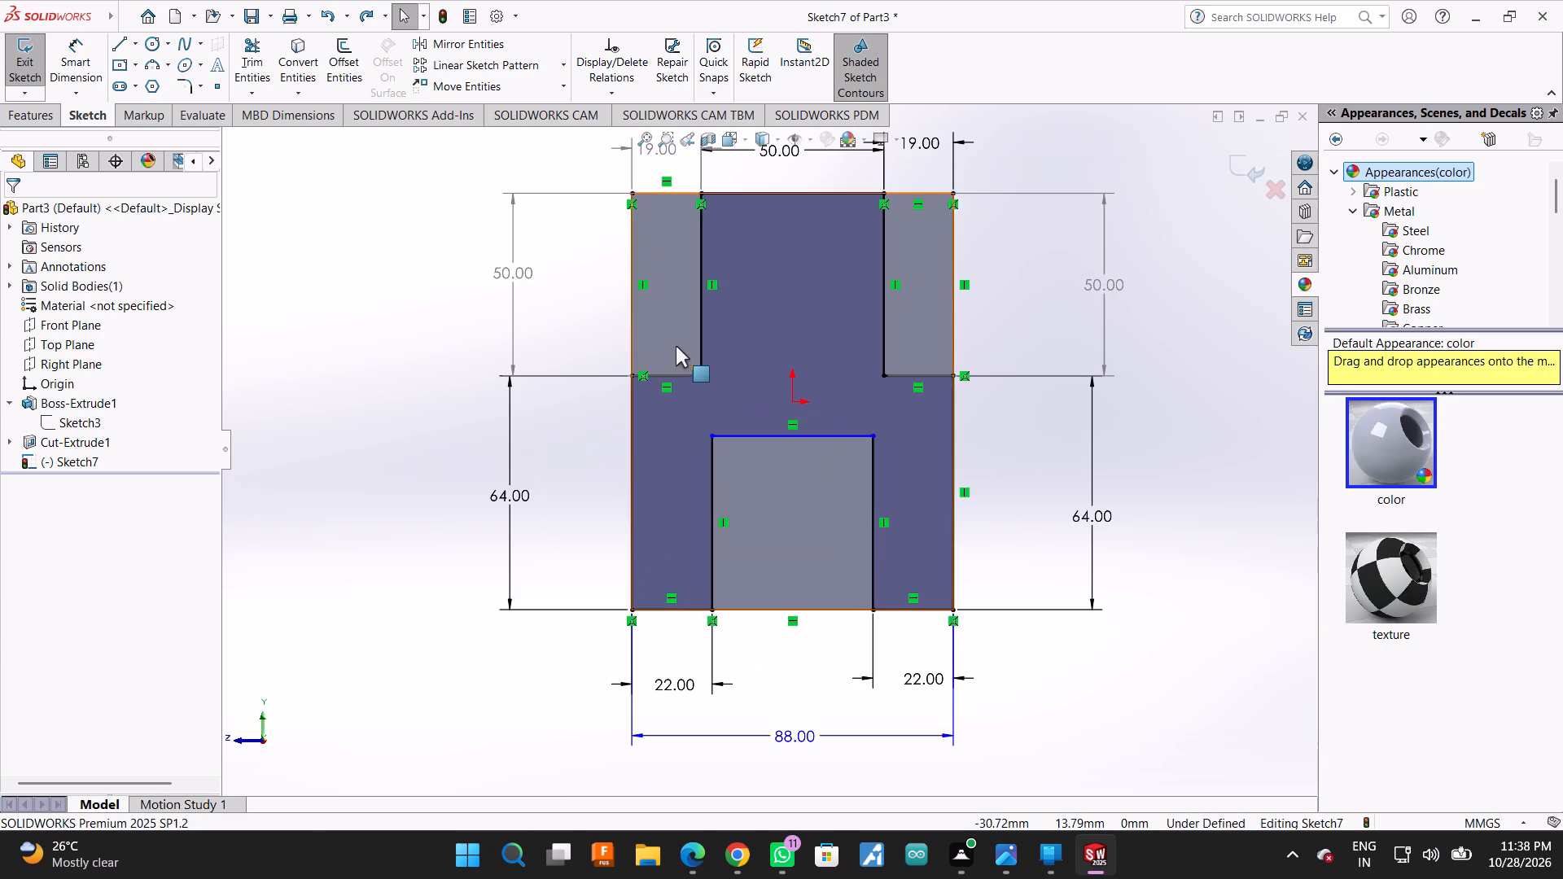
click(117, 46)
scroll(434, 227, down, 3)
scroll(900, 265, down, 2)
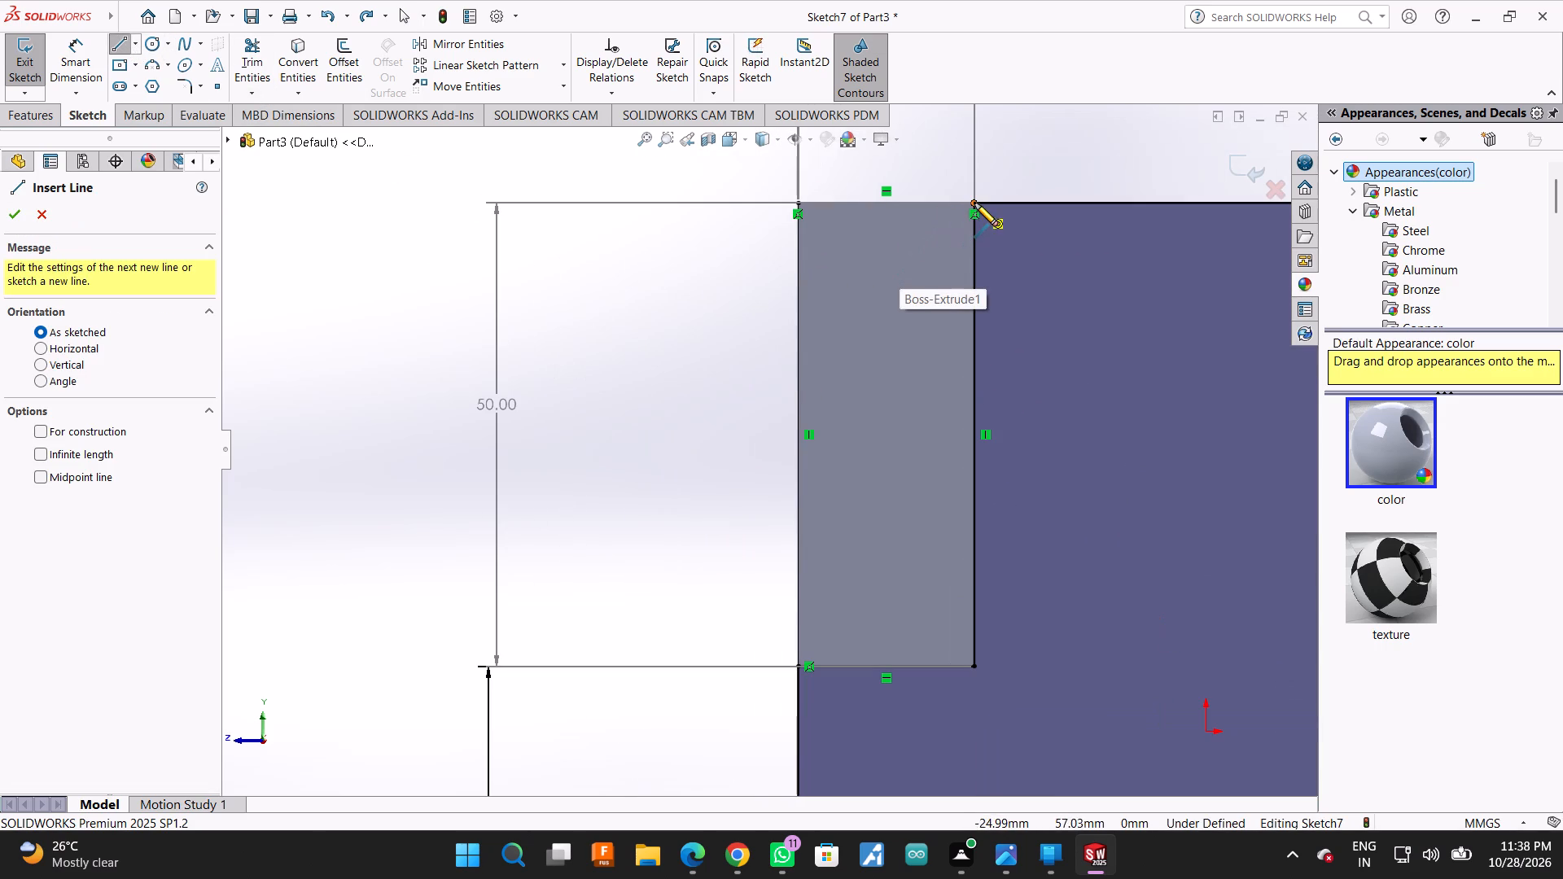
click(973, 202)
click(796, 203)
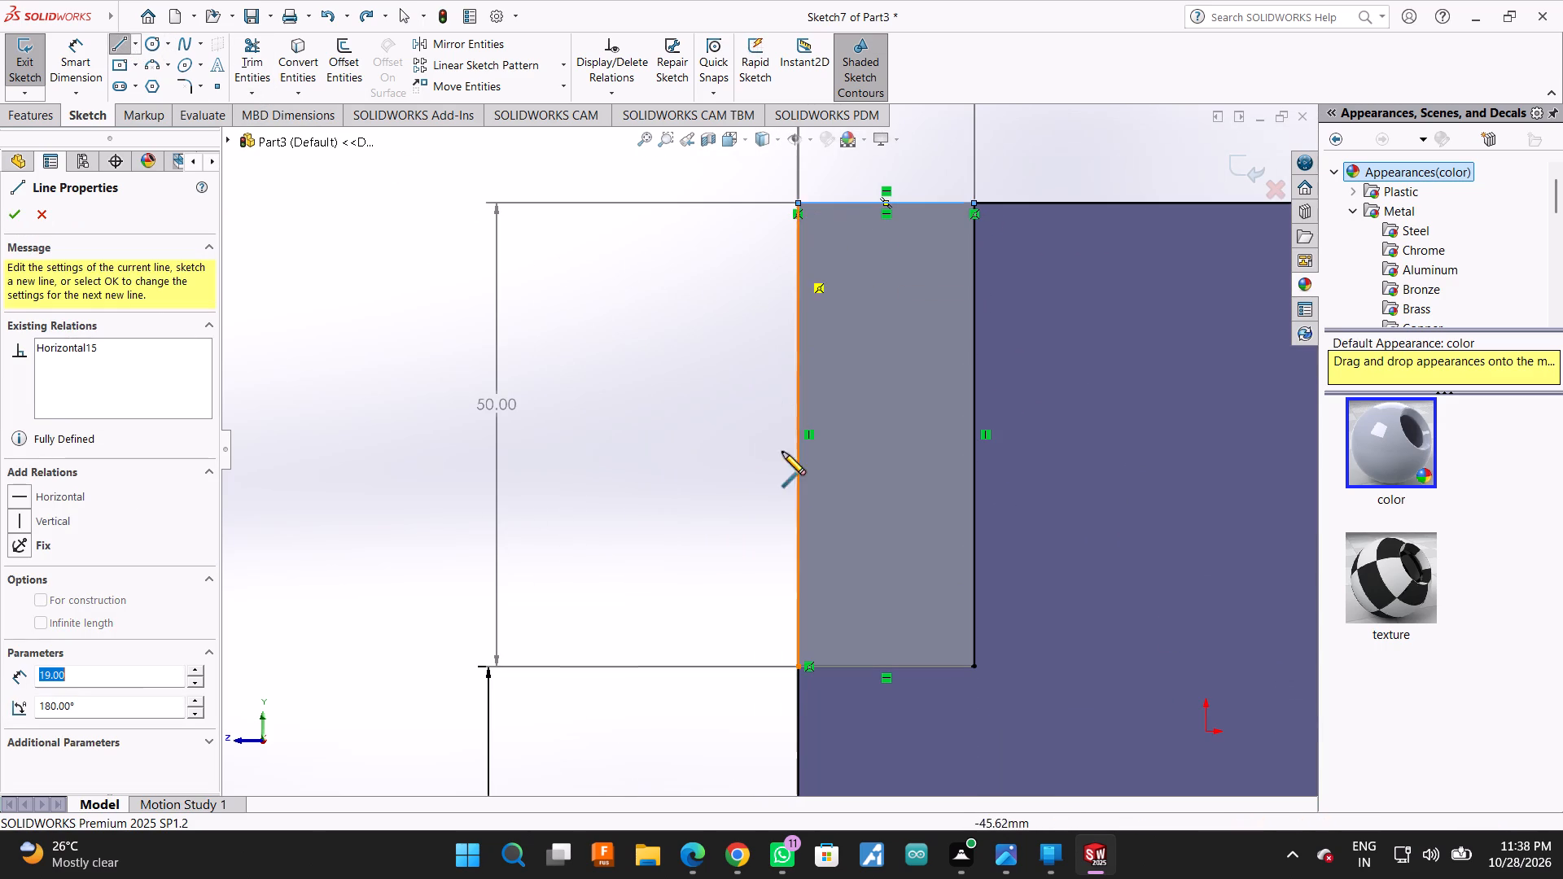
click(800, 669)
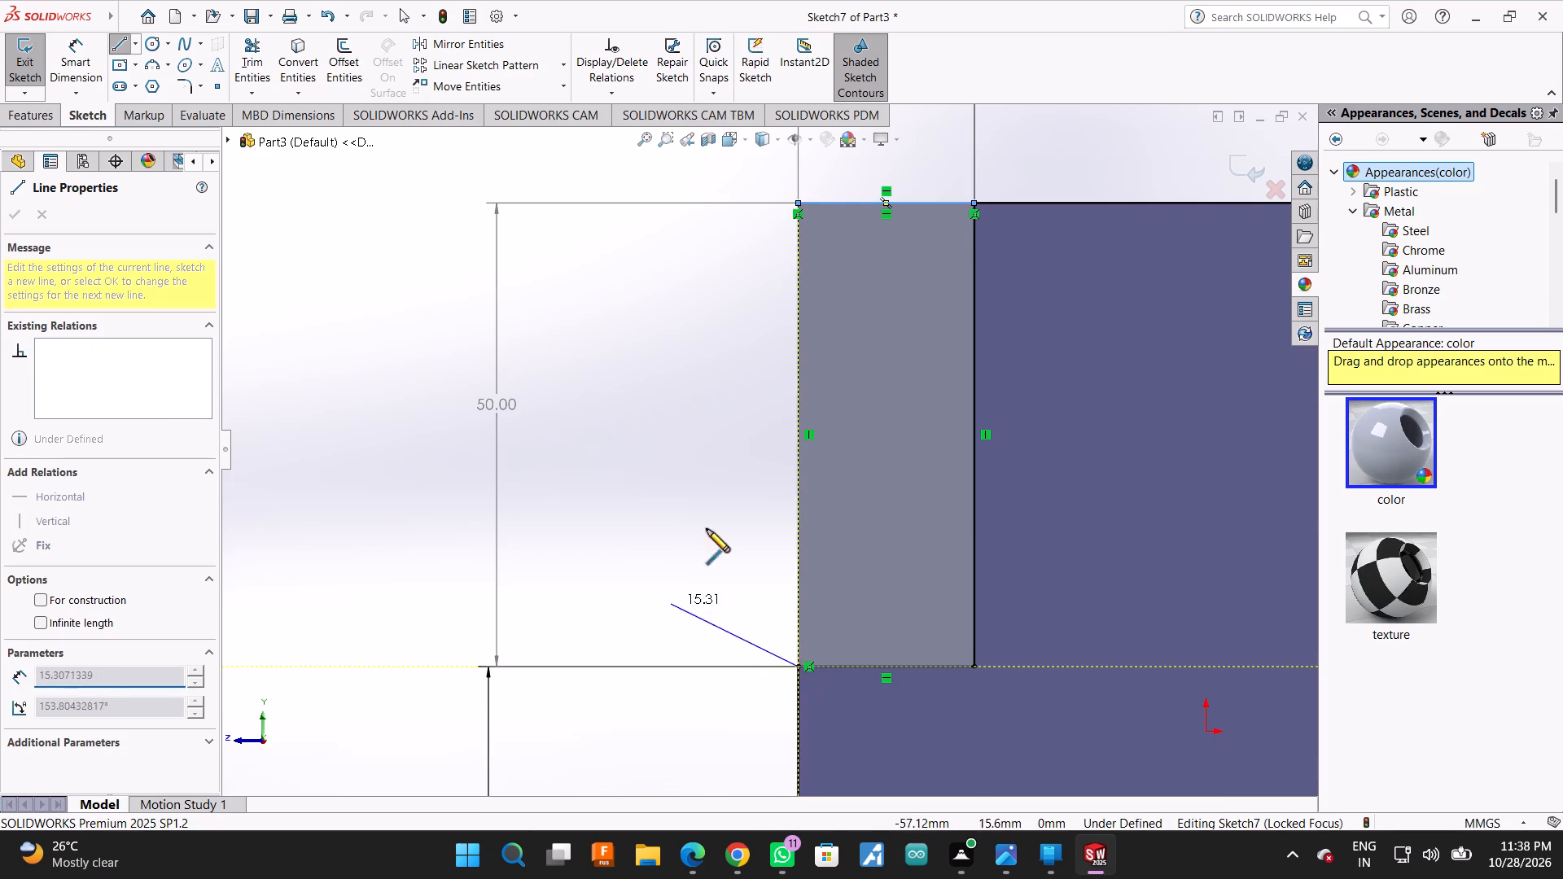
click(799, 206)
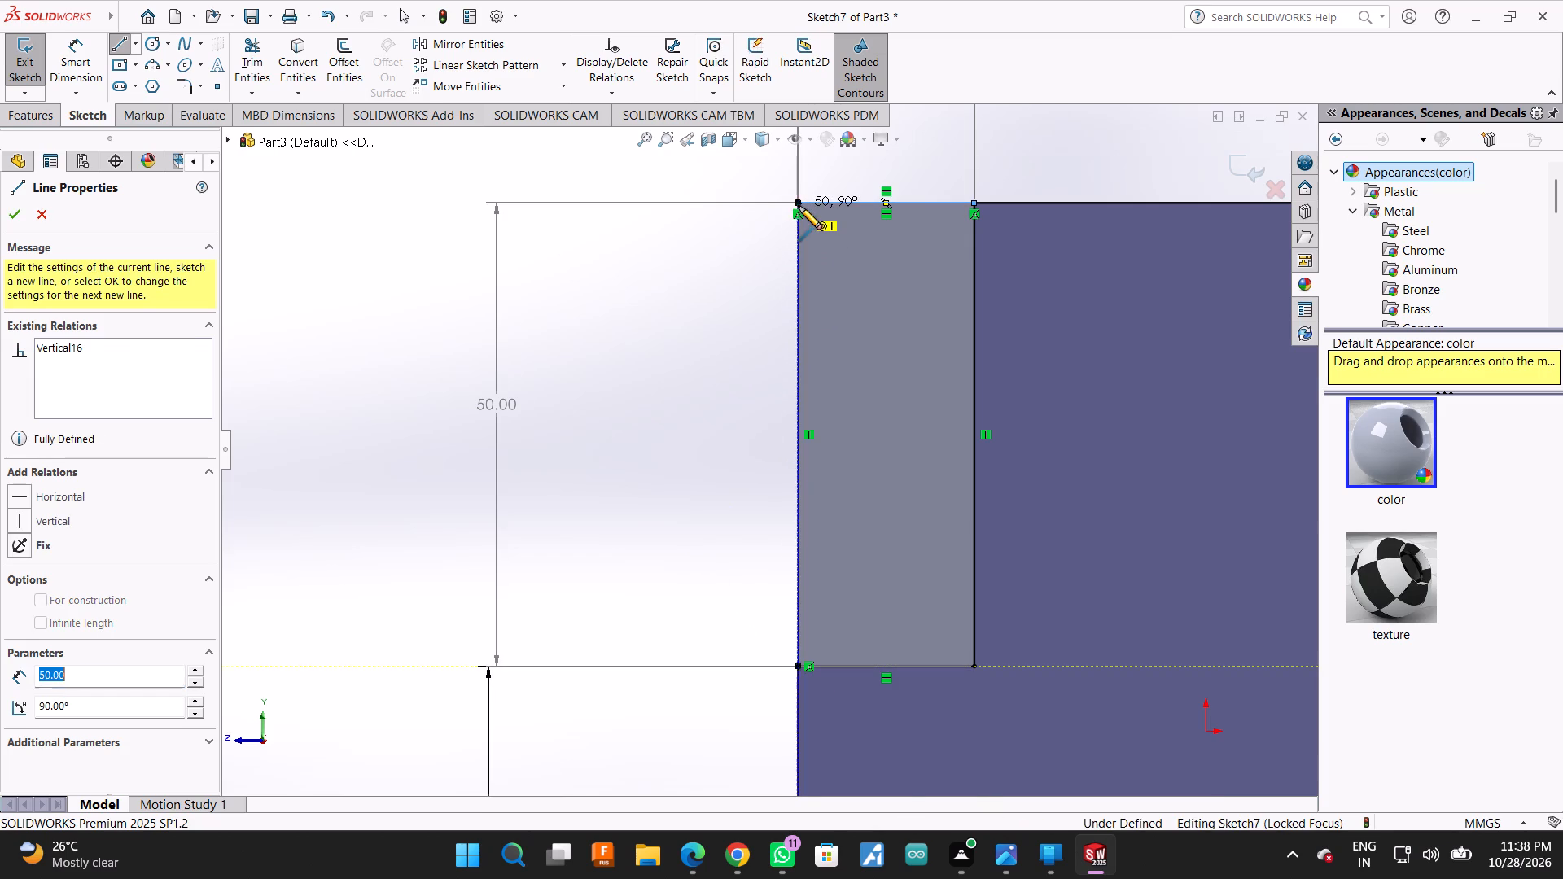
click(971, 203)
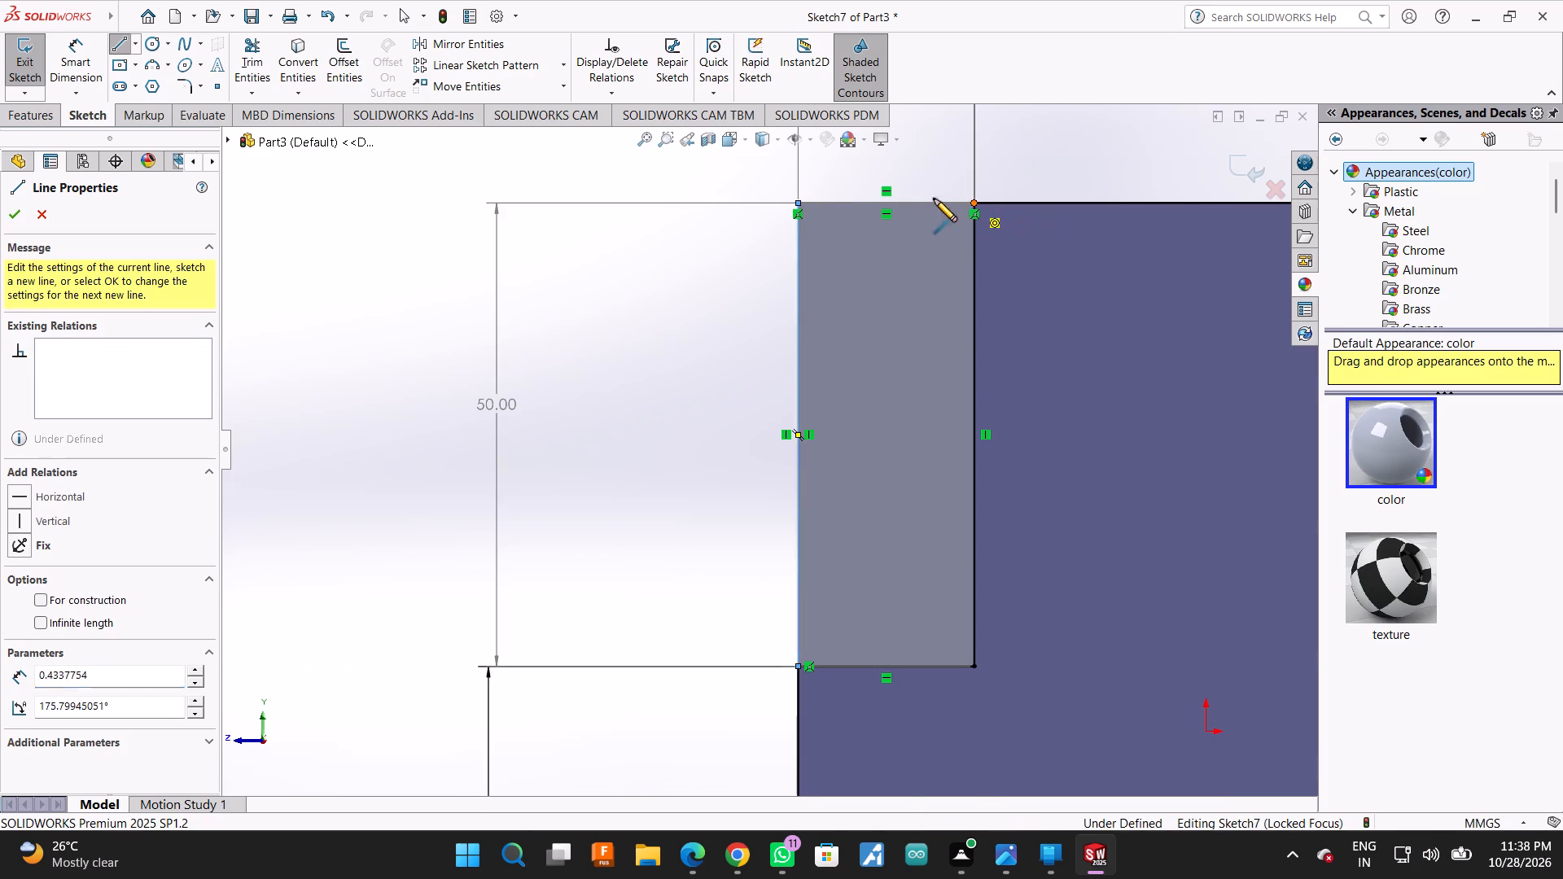
click(799, 207)
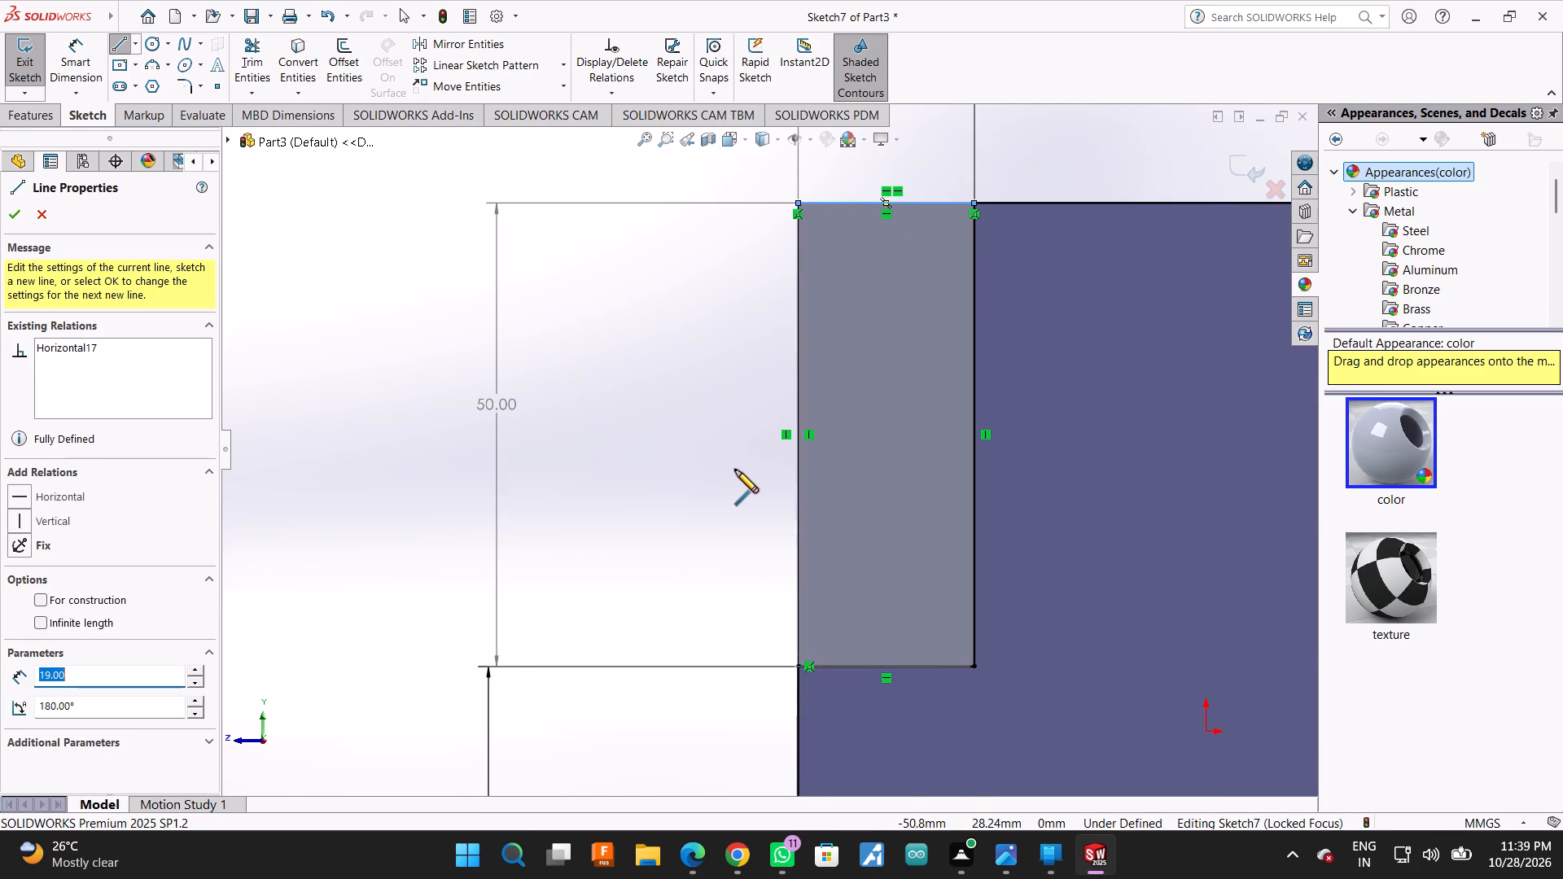
Draw a 19 mm horizontal line along the top edge of the opposite upper corner region.
scroll(735, 470, up, 5)
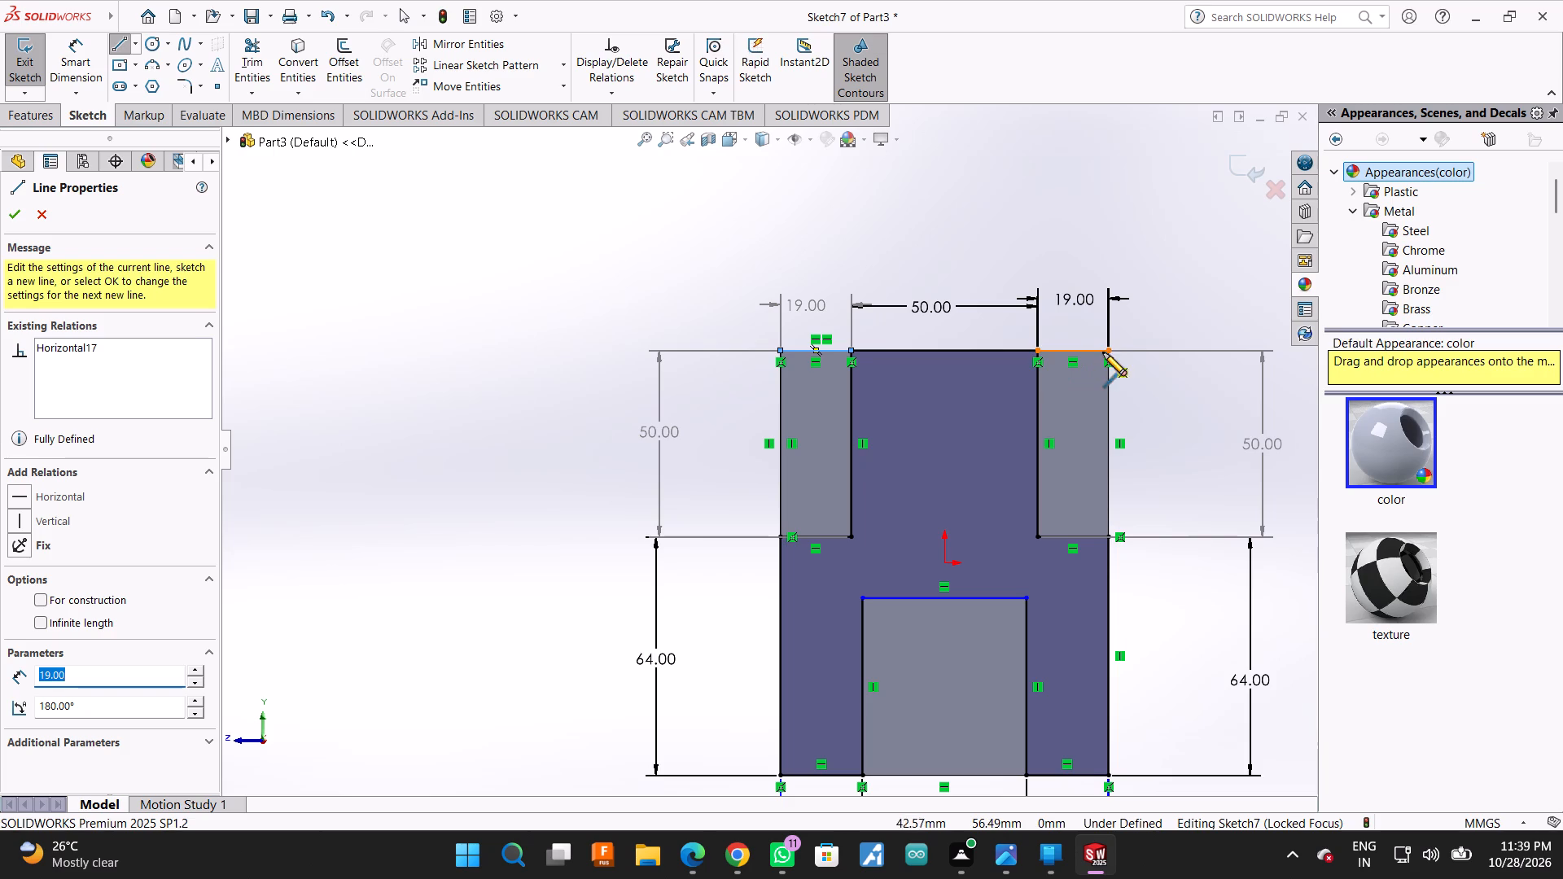
click(1038, 354)
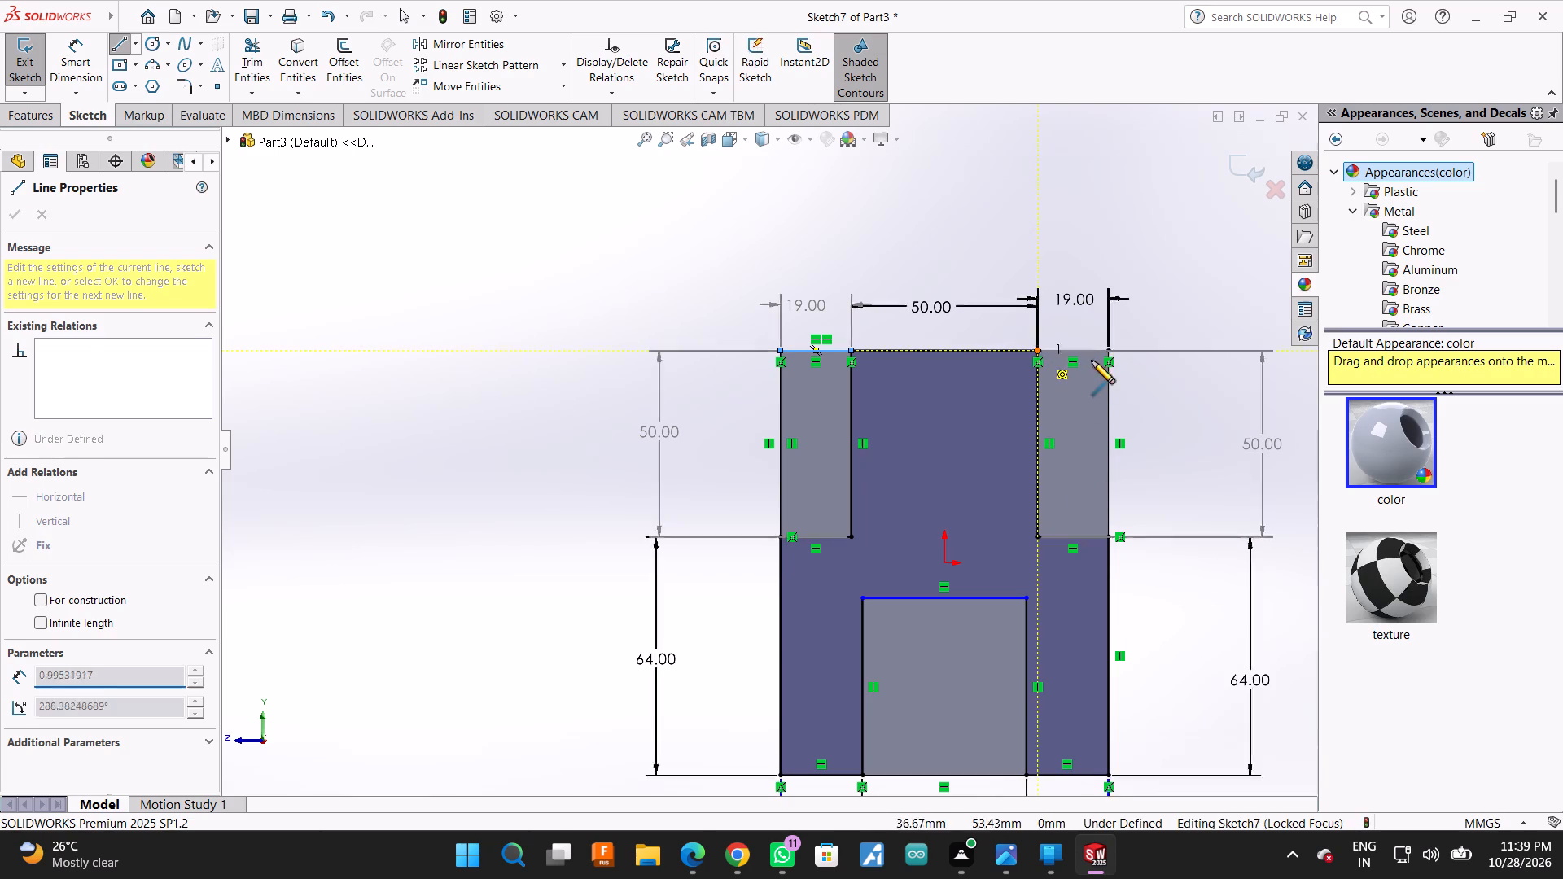
click(1110, 351)
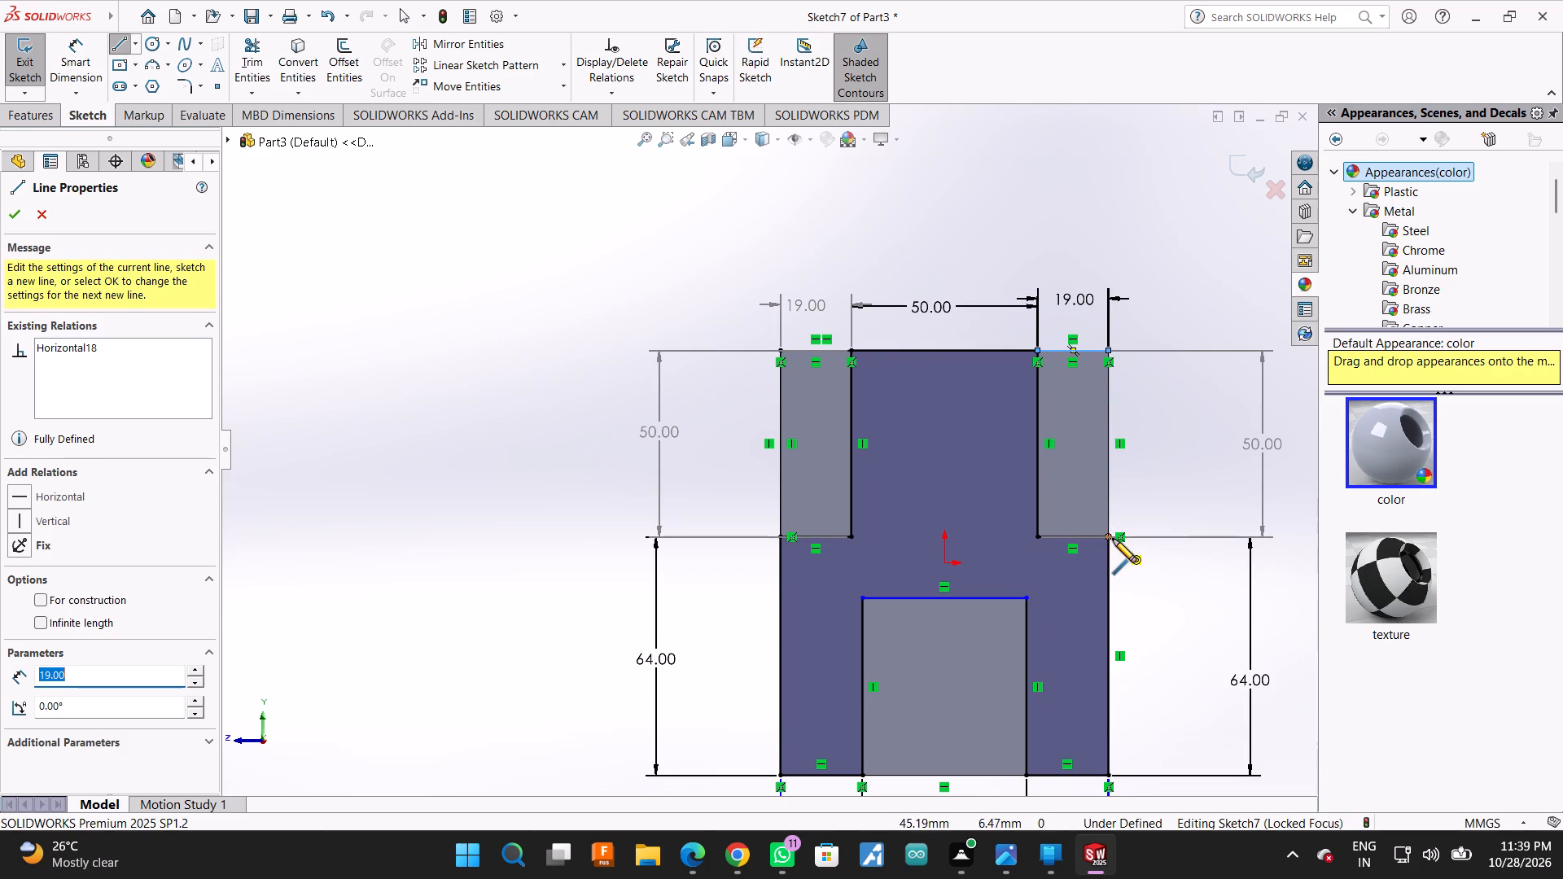
click(1113, 539)
scroll(1055, 630, up, 3)
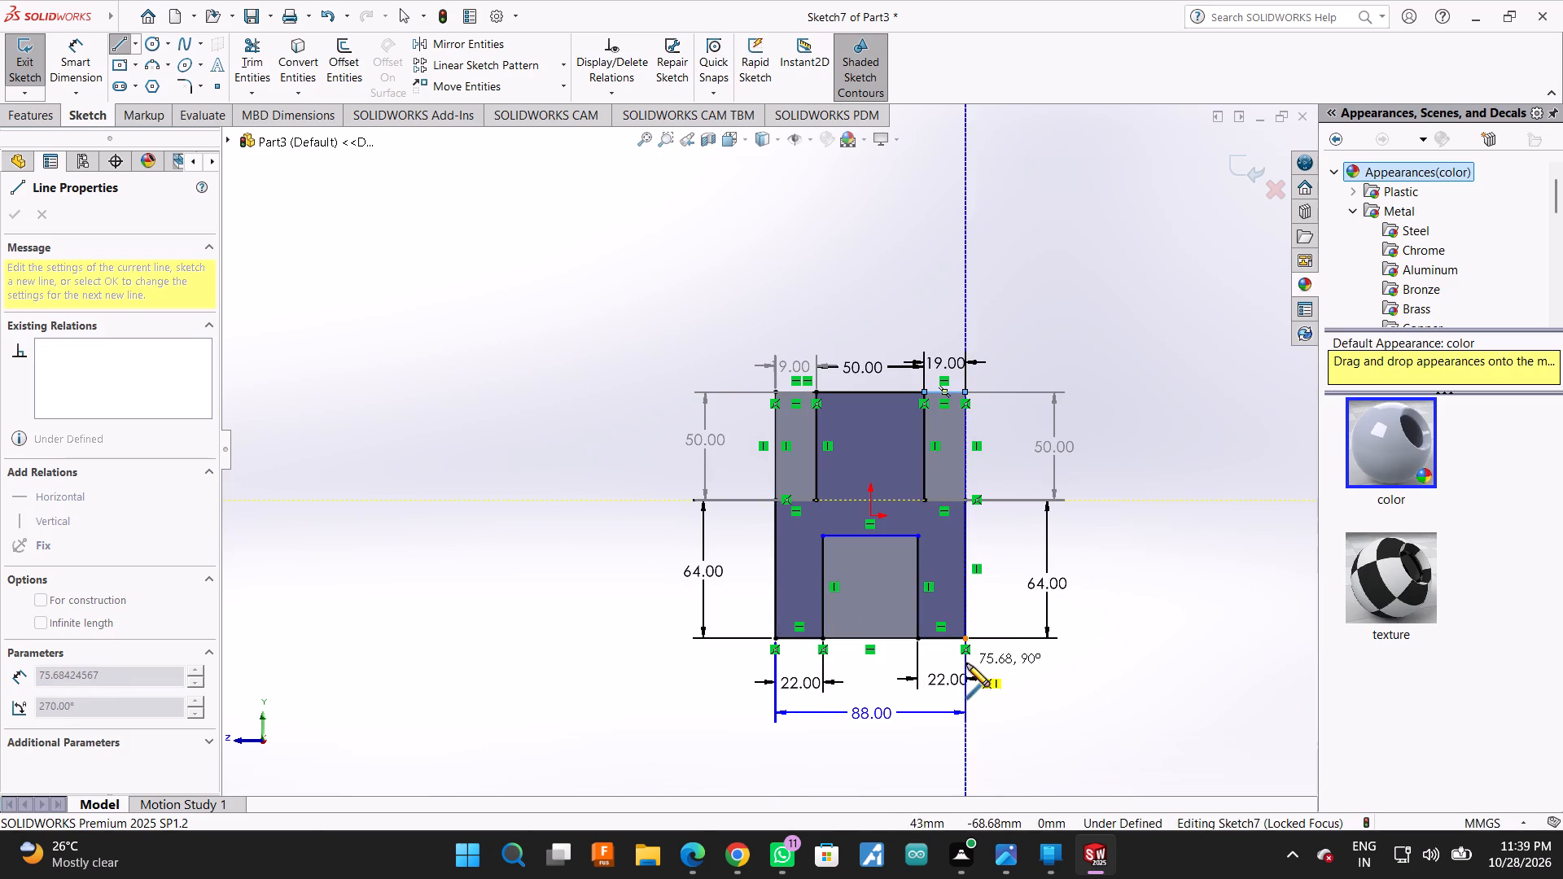
click(924, 501)
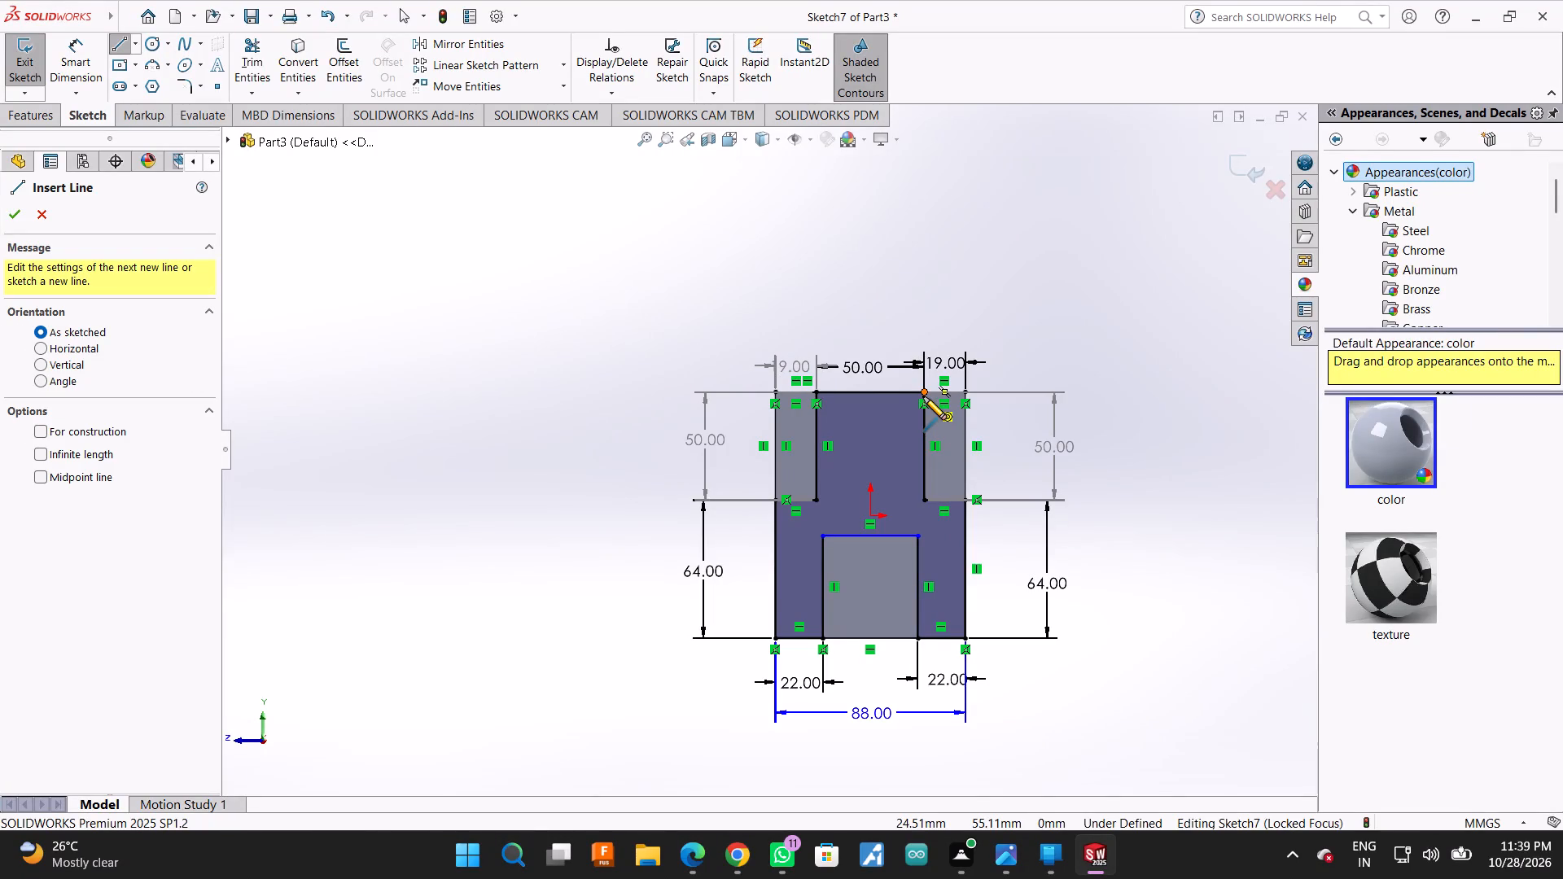
Draw a 44 mm horizontal line across the bottom recess opening between its two lower corners.
scroll(819, 681, down, 1)
scroll(772, 601, down, 4)
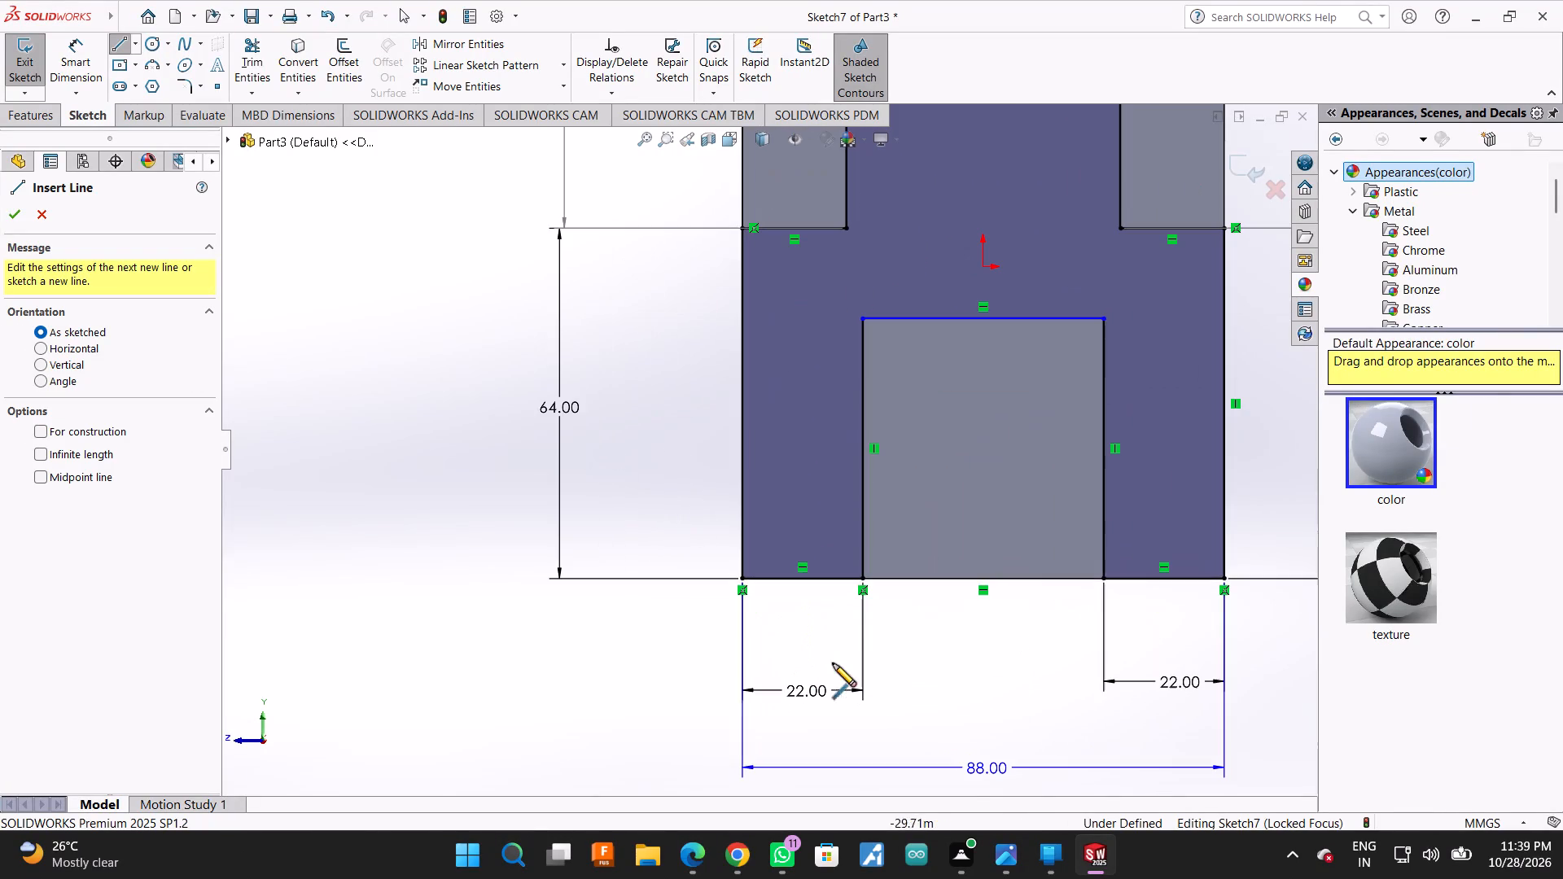
click(862, 581)
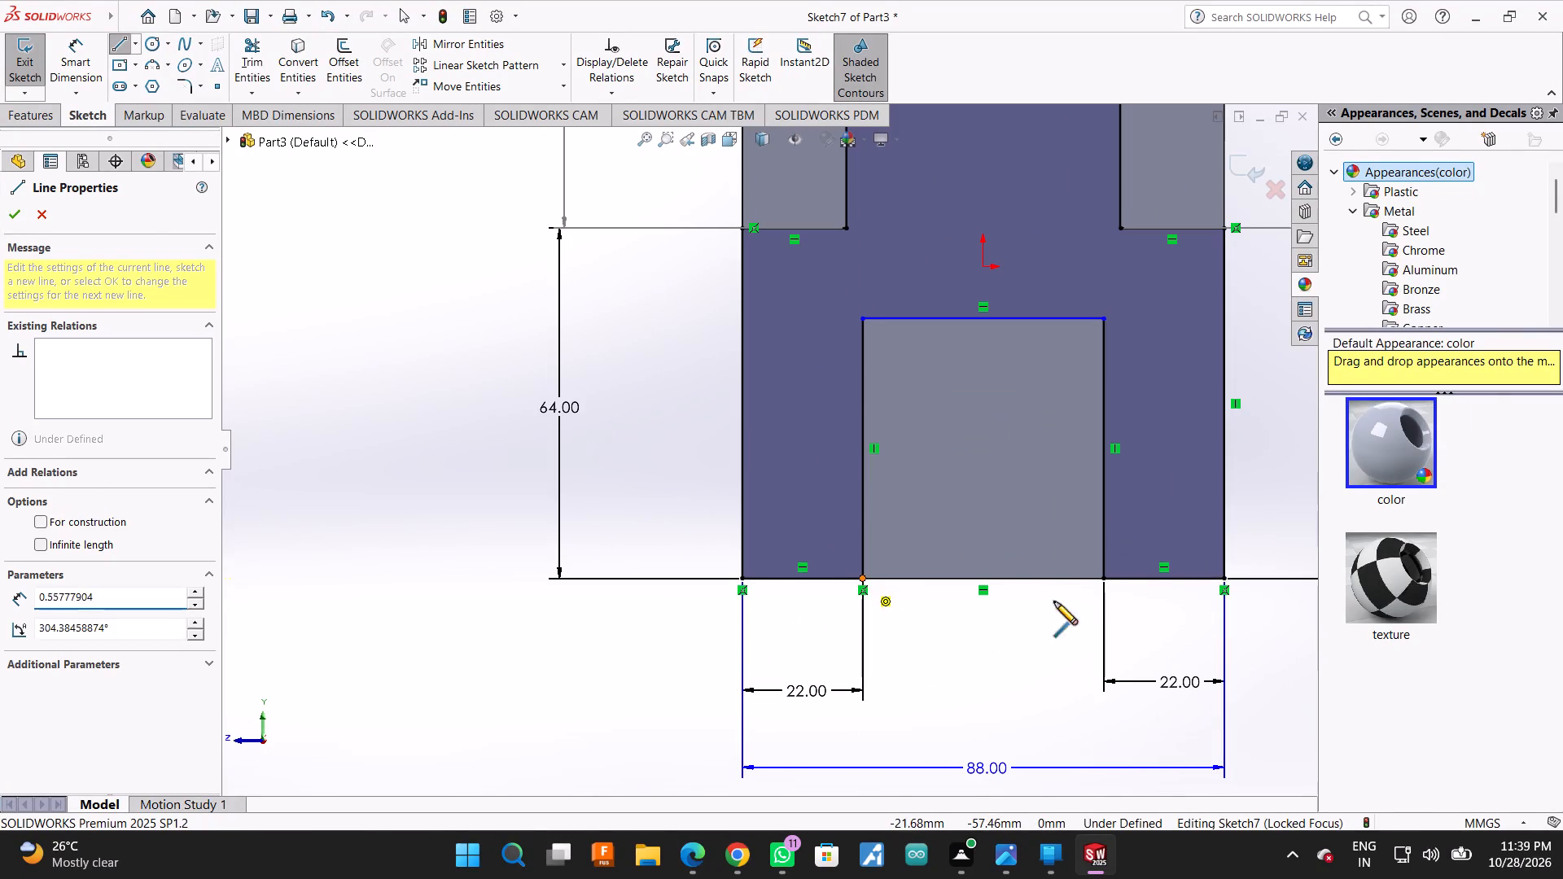
click(1101, 579)
key(Escape)
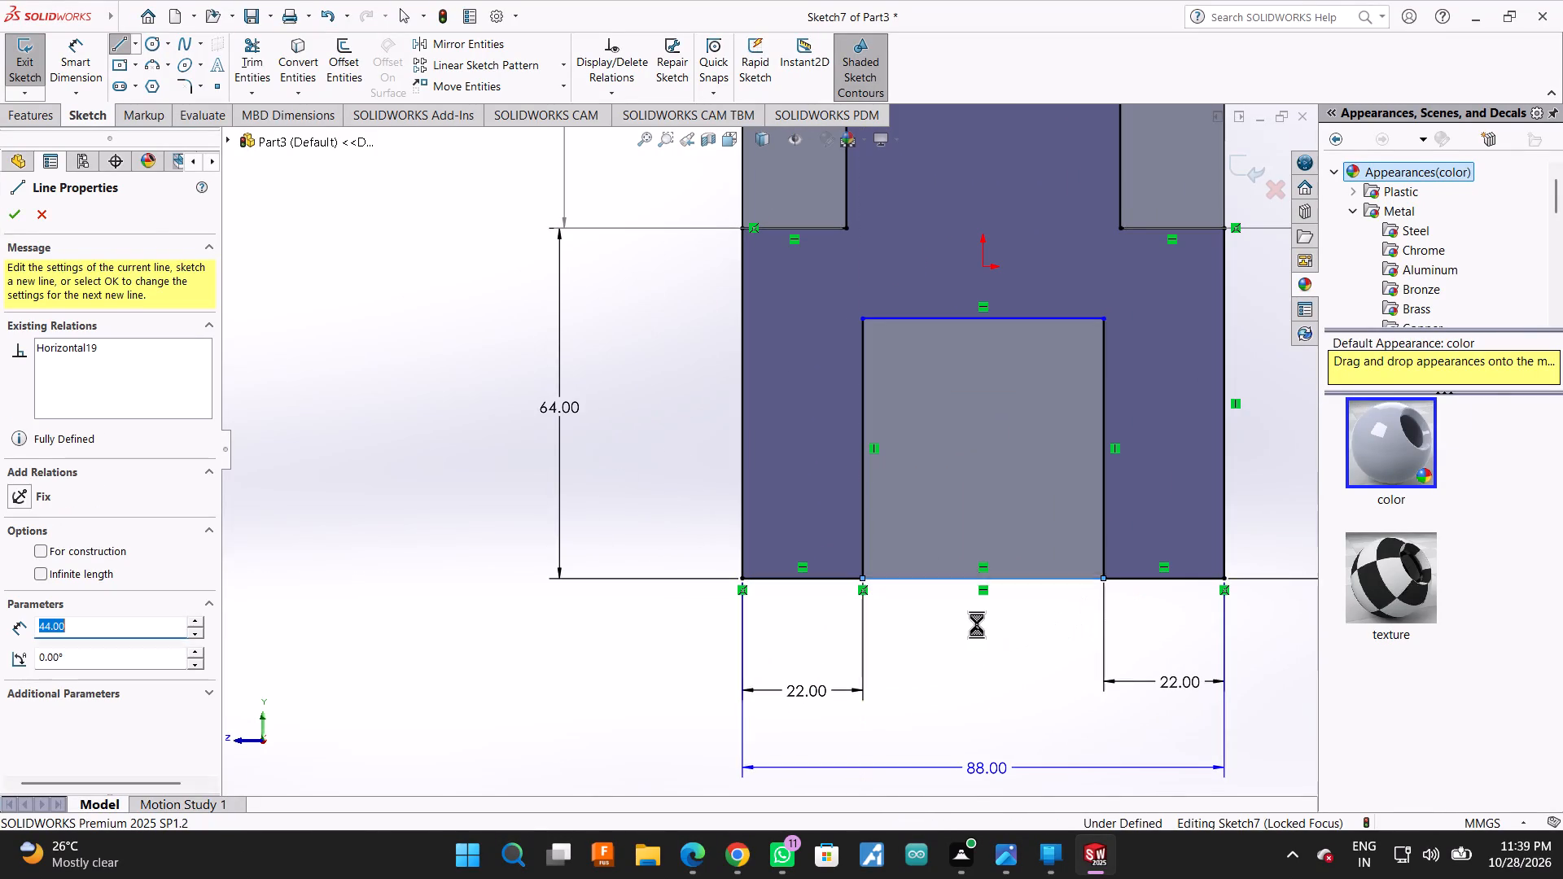
Power-trim the block's outer side lines below both shoulders and the upper section's 50 mm top line.
click(249, 54)
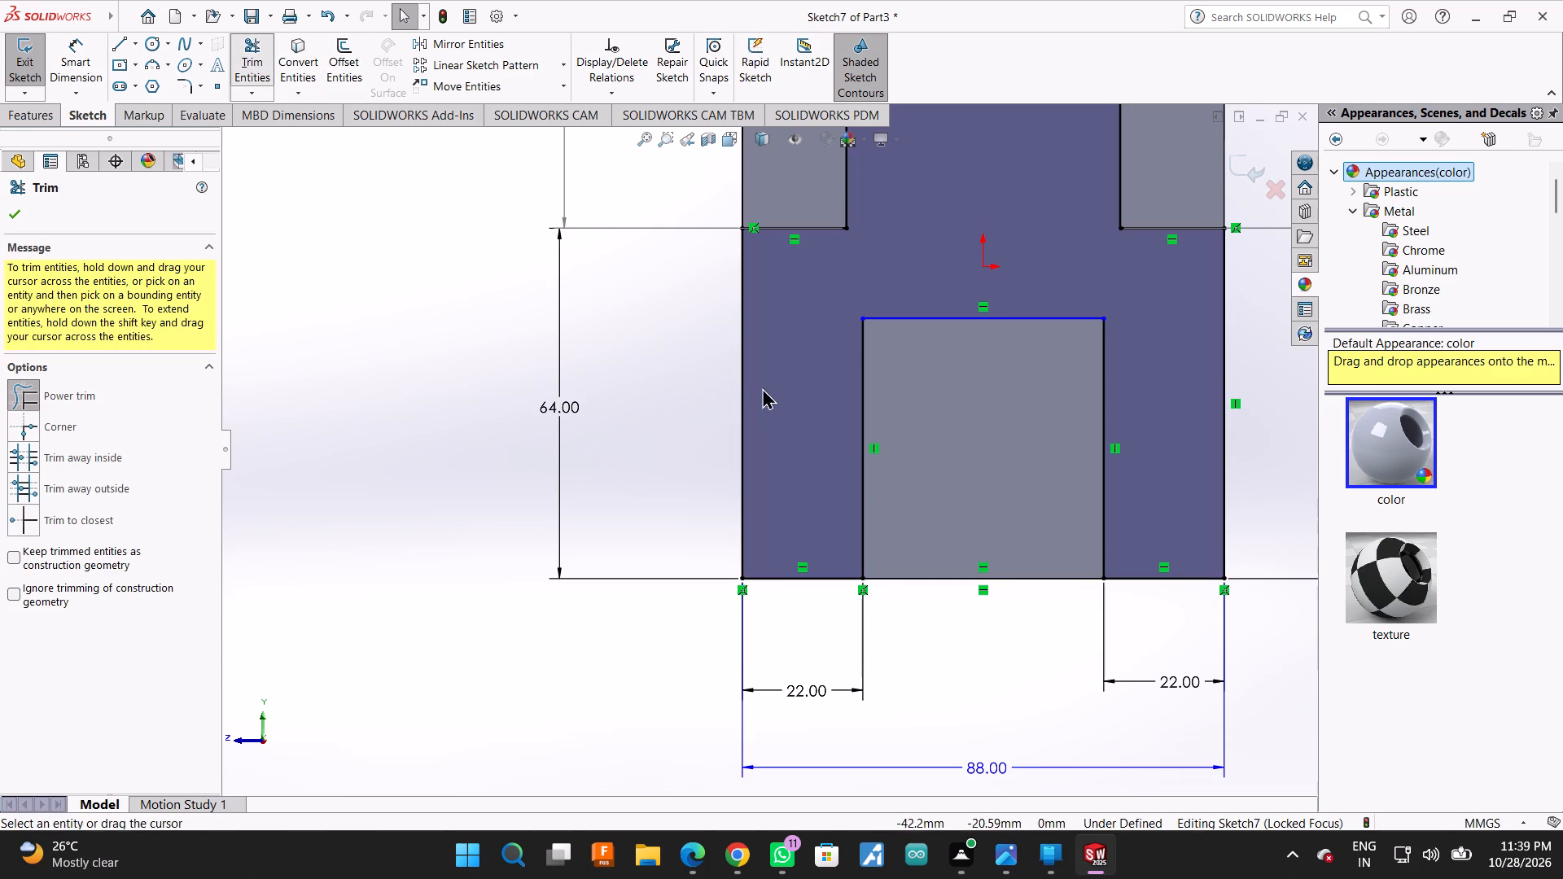
drag(738, 374, 764, 384)
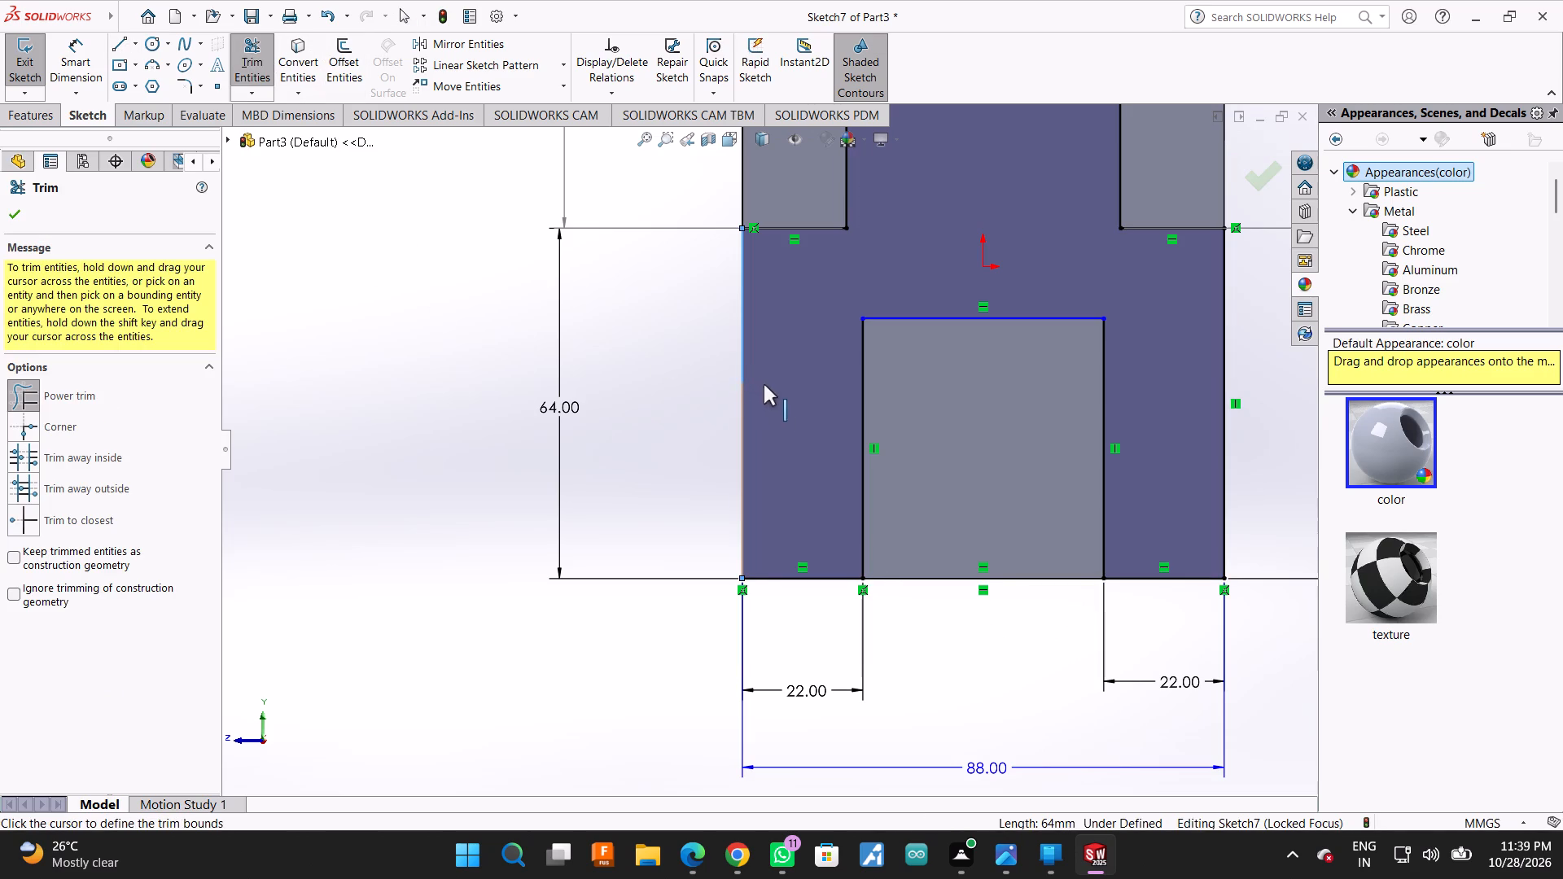
drag(764, 384, 764, 383)
drag(806, 320, 694, 481)
scroll(694, 485, up, 1)
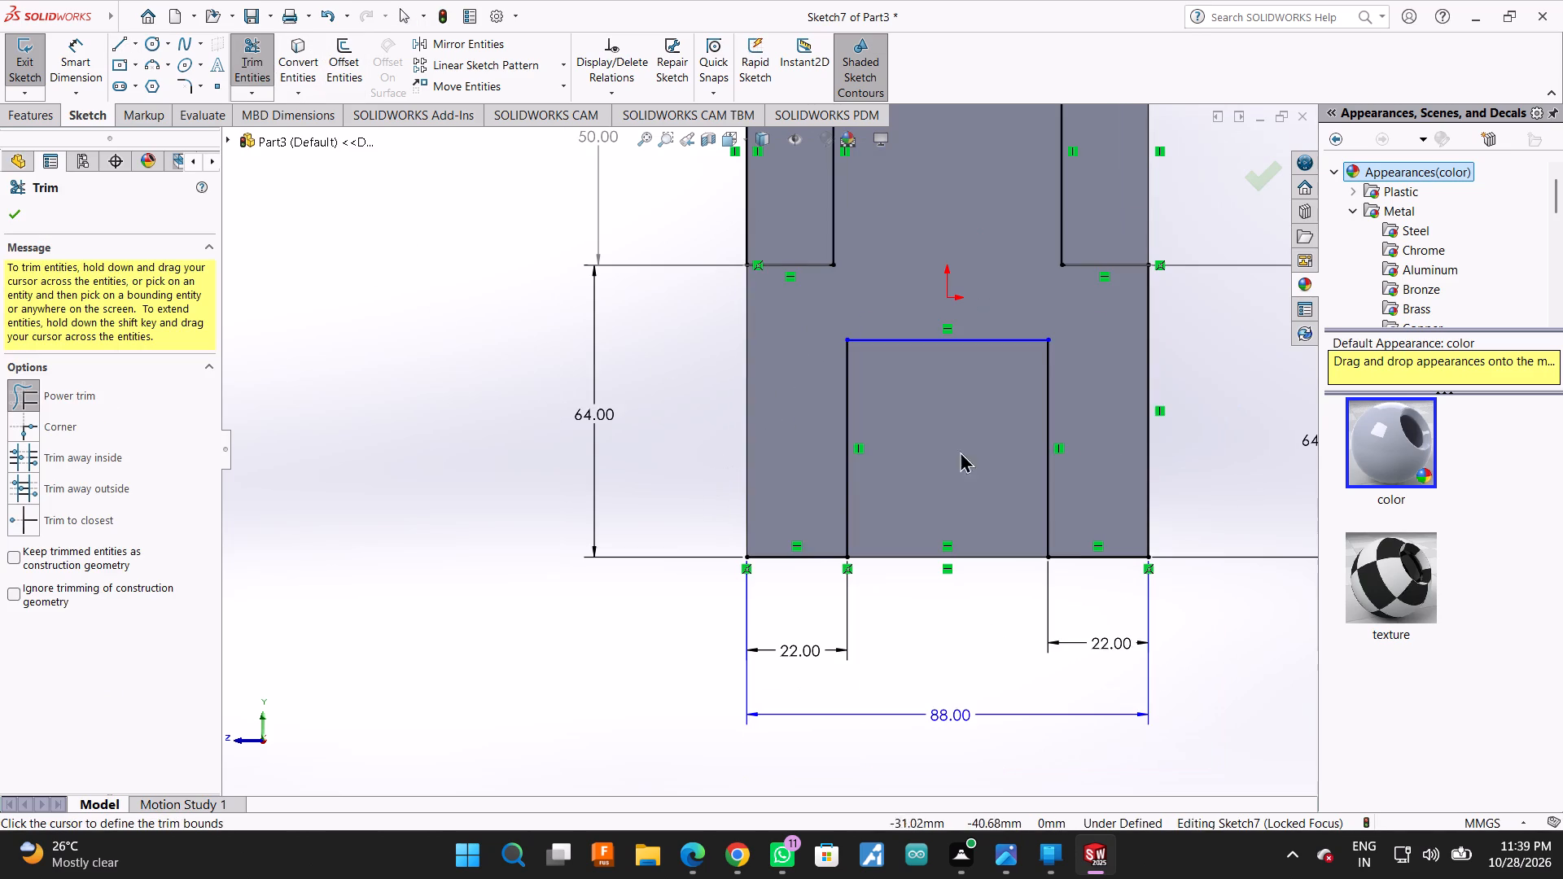
drag(1206, 344, 1127, 391)
scroll(1138, 398, up, 3)
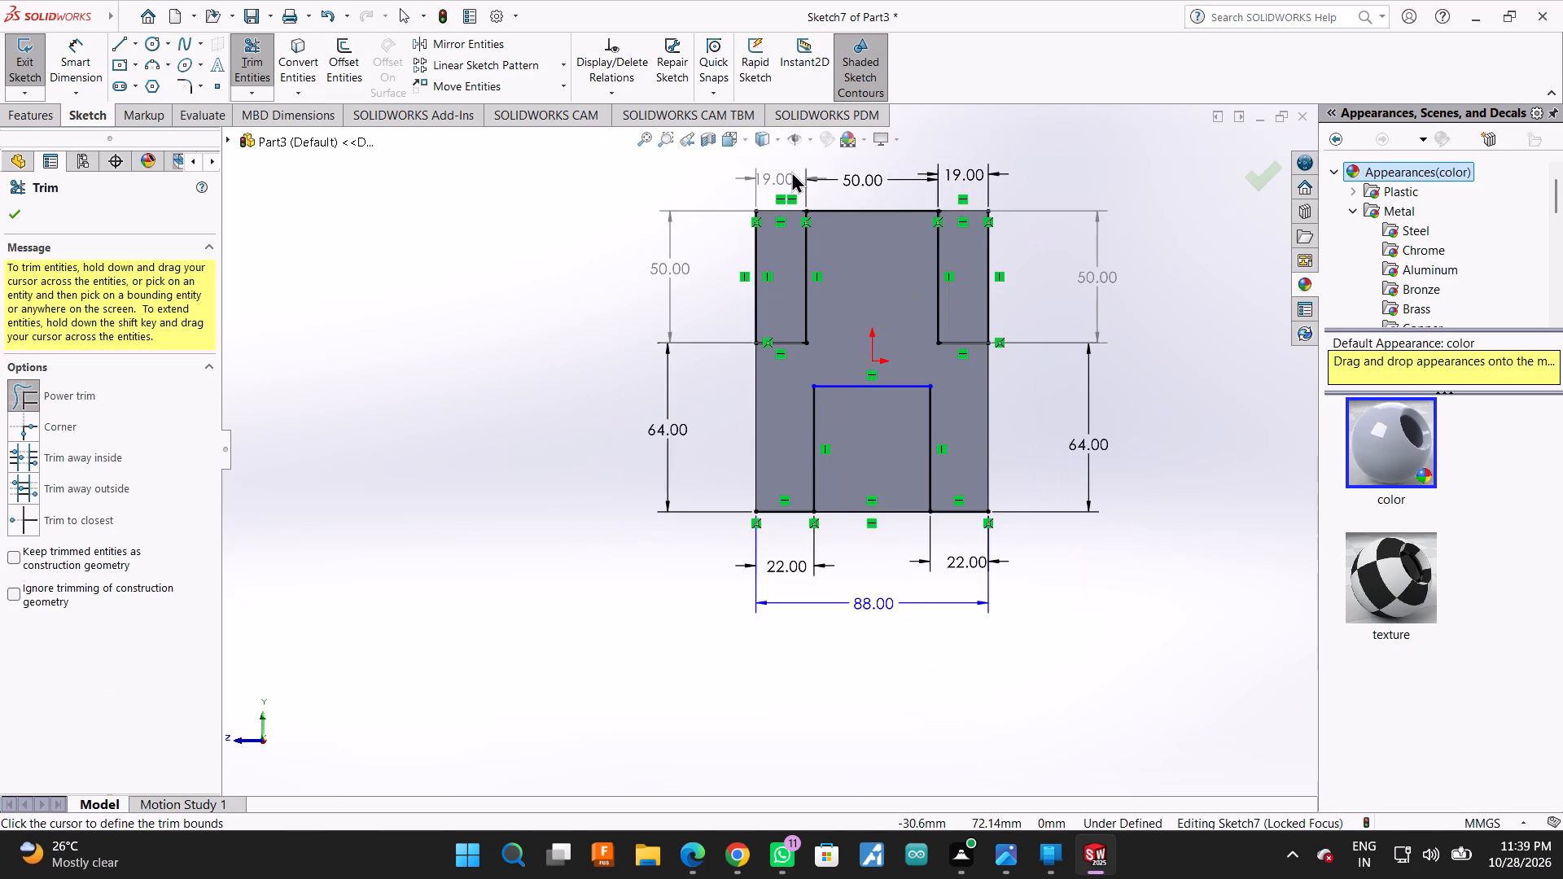
scroll(791, 170, down, 1)
drag(862, 179, 873, 290)
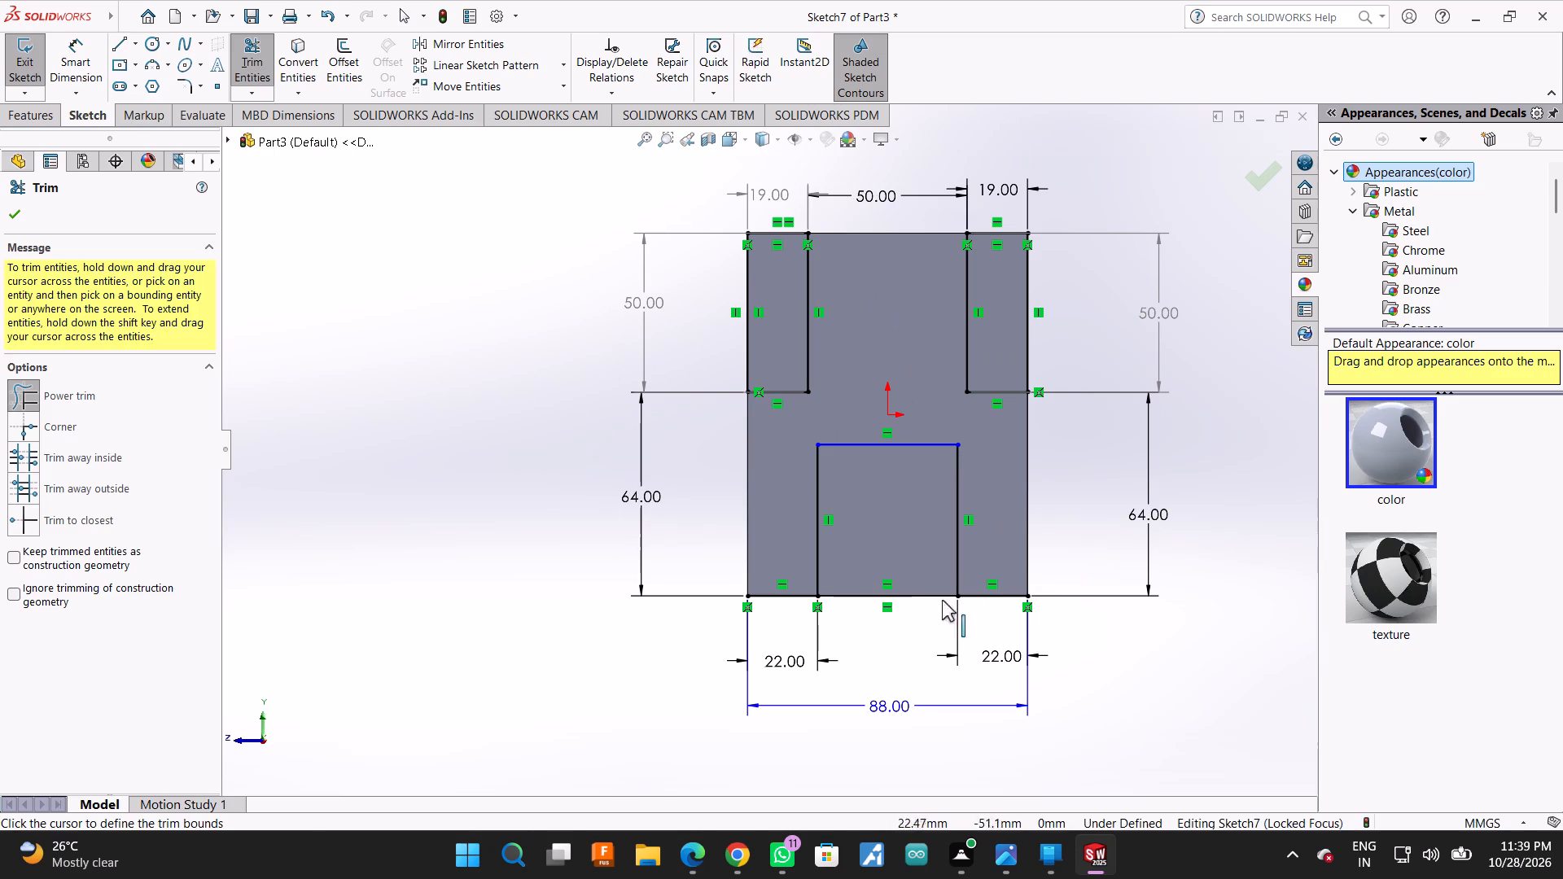
Power-trim the two 22 mm bottom edge segments beside the recess.
drag(776, 558, 768, 636)
drag(975, 526, 983, 636)
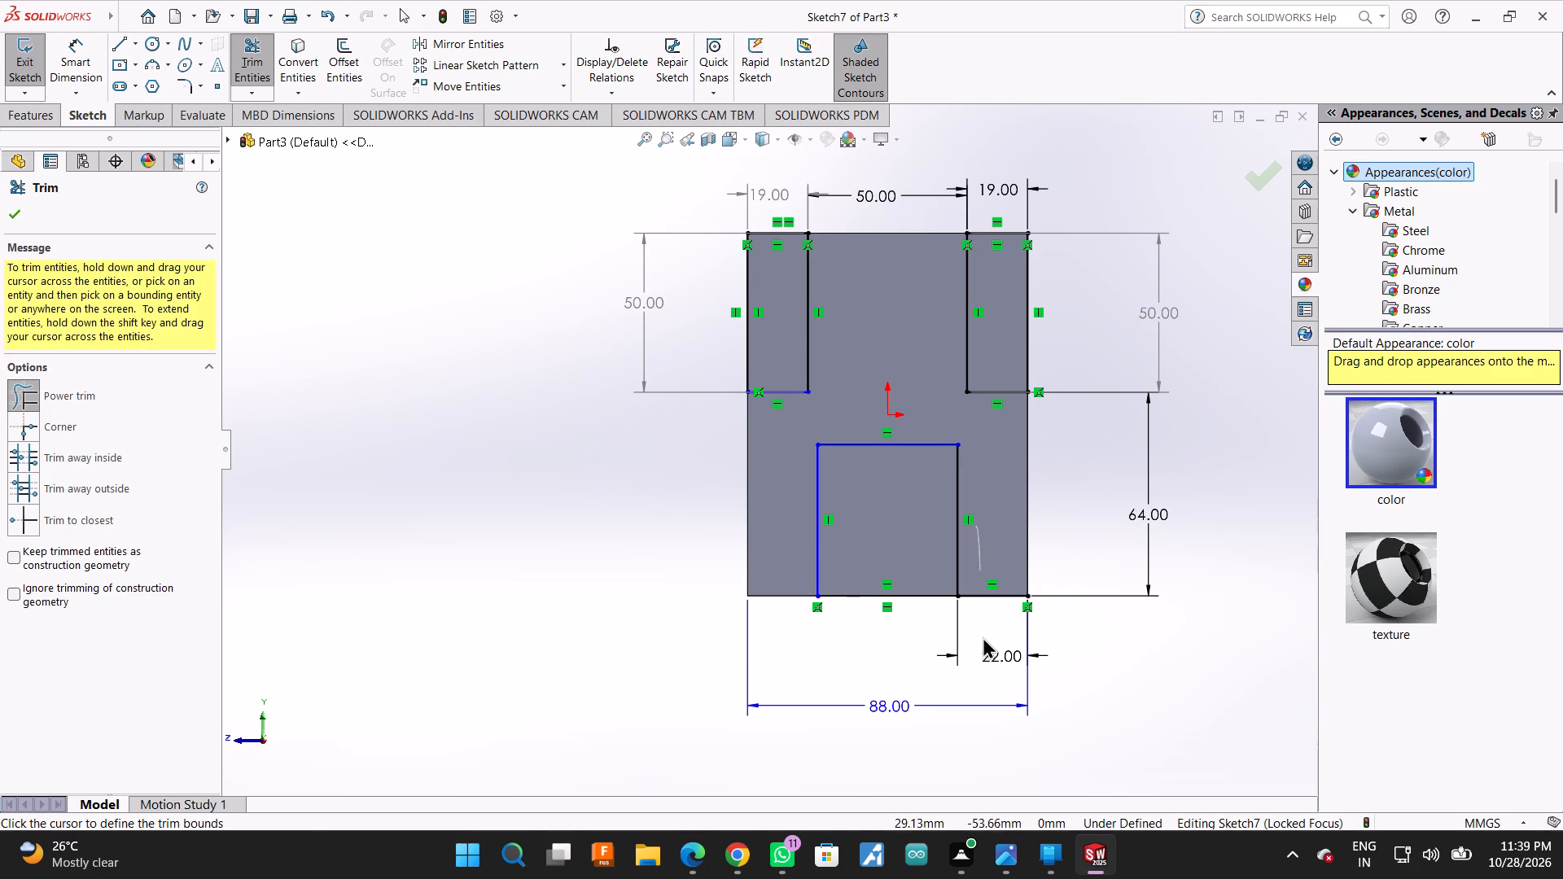
drag(983, 636, 983, 652)
Draw a 19 mm horizontal line along the first upper corner region's shoulder, from the block's outer side to the inner corner.
scroll(926, 489, down, 2)
scroll(924, 573, down, 1)
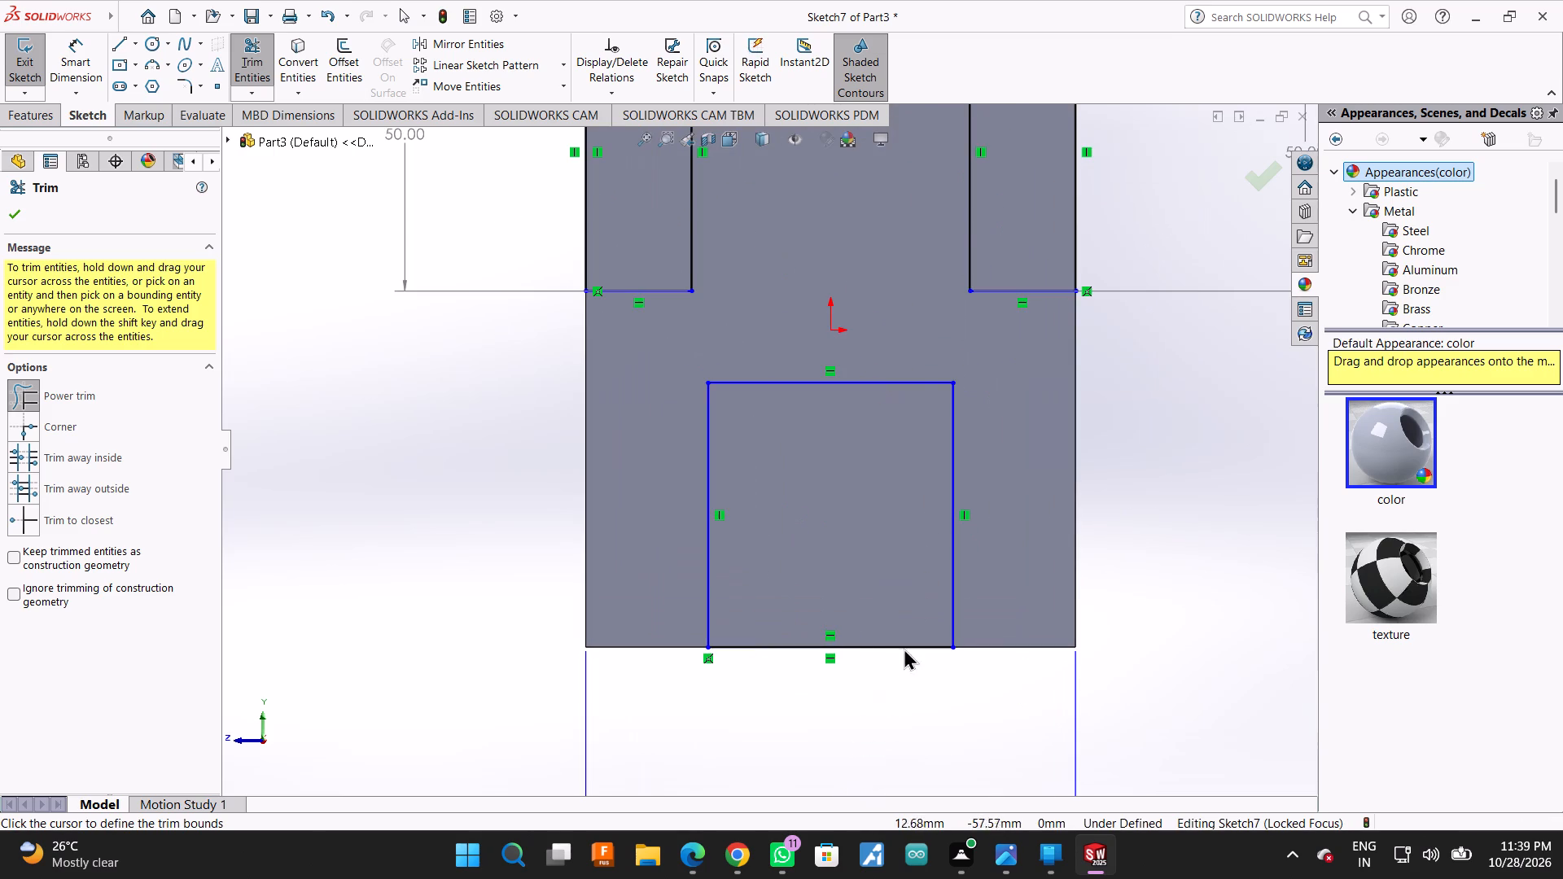
scroll(904, 645, up, 1)
scroll(527, 319, up, 2)
scroll(703, 247, down, 3)
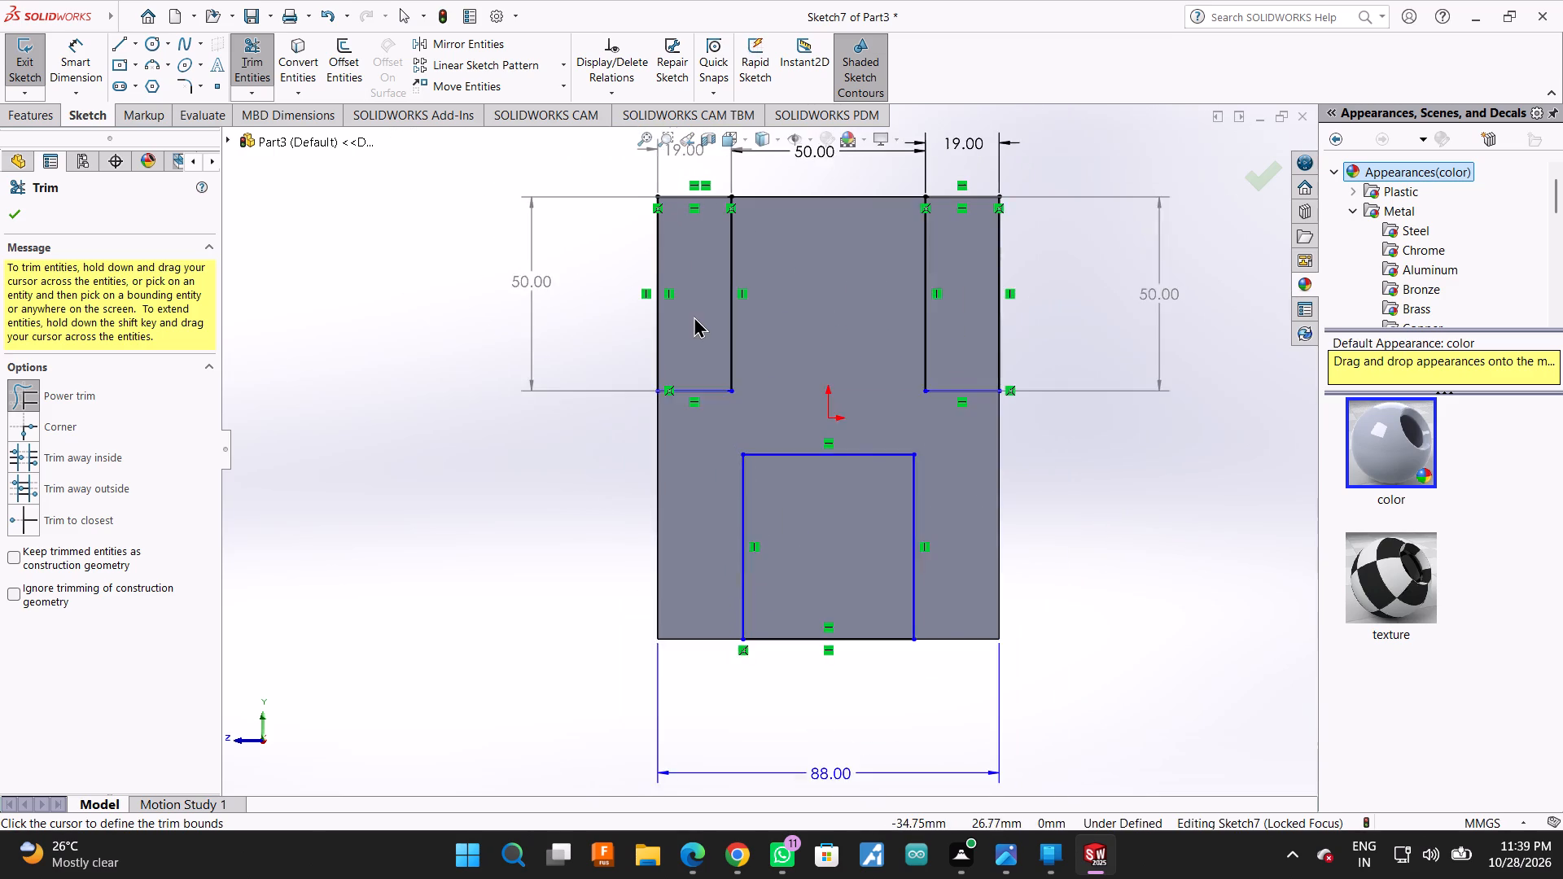
scroll(694, 316, down, 2)
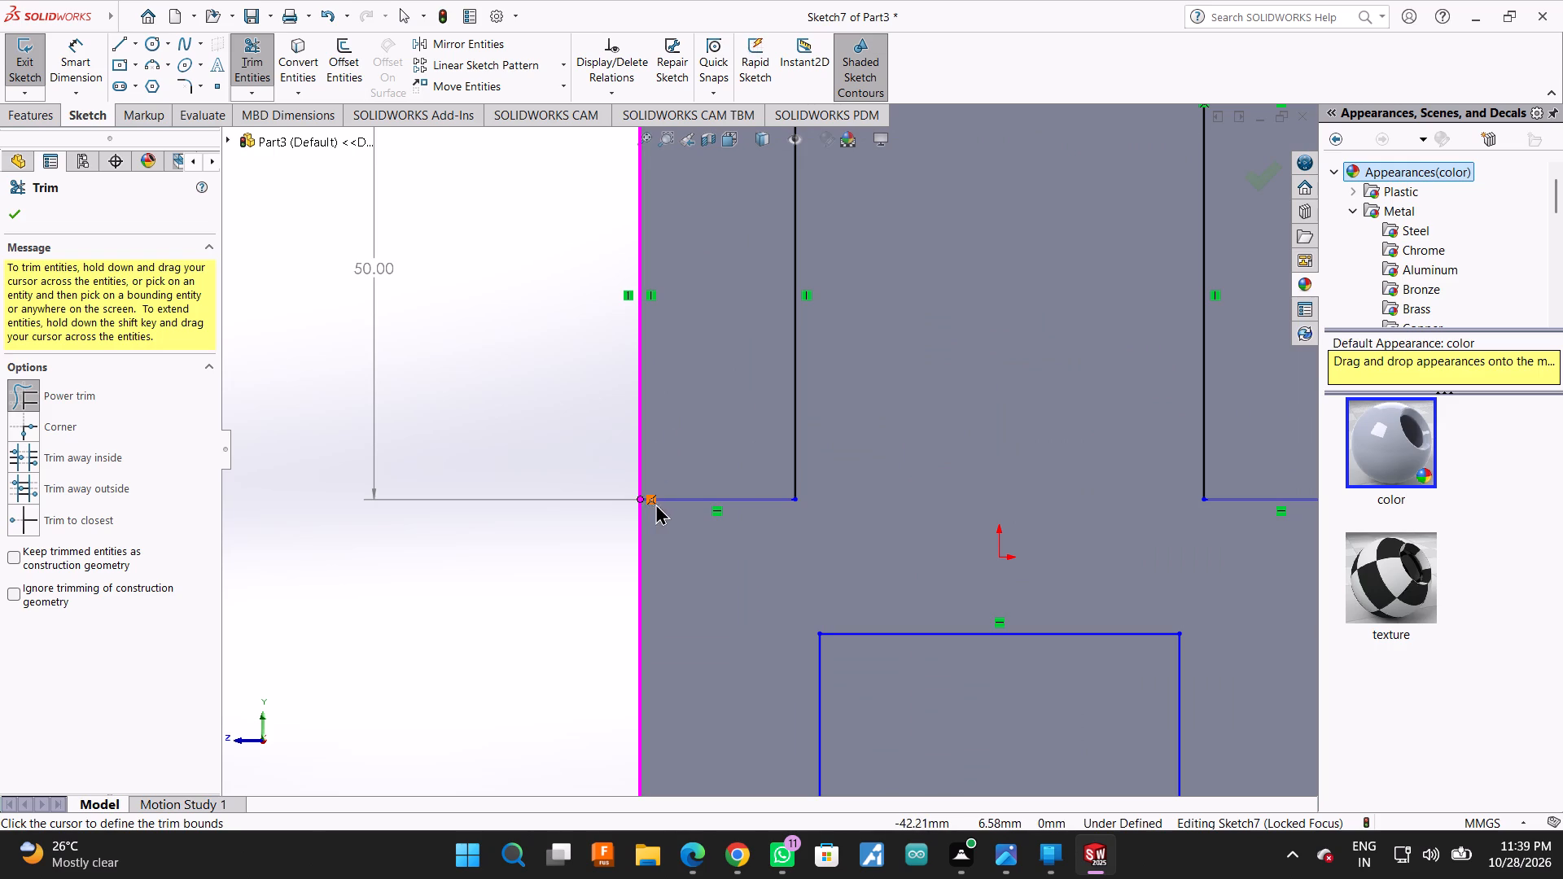
scroll(676, 502, up, 2)
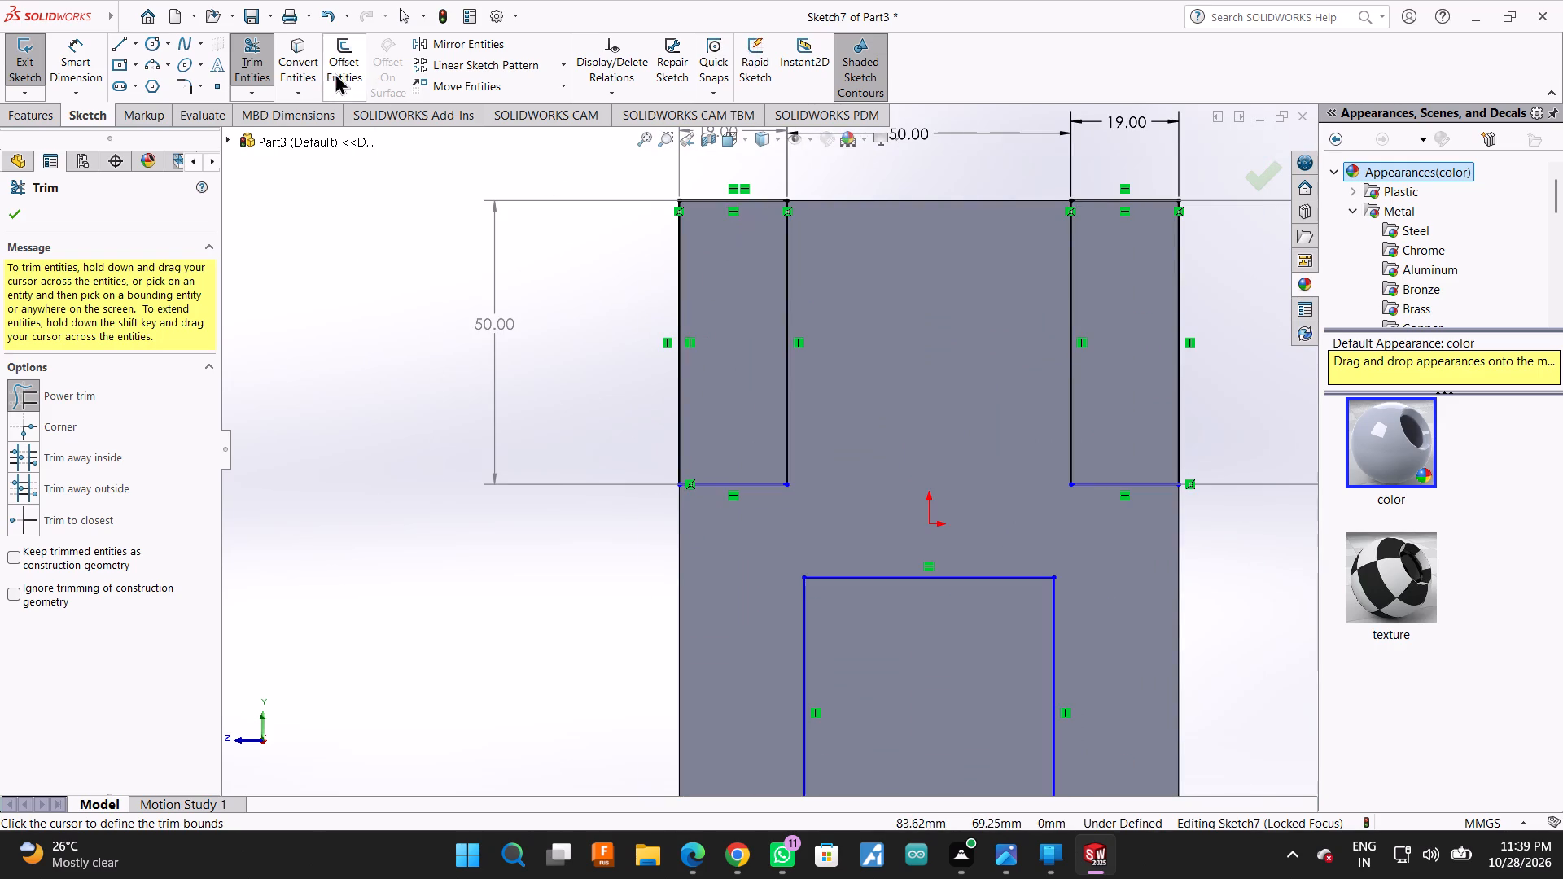
click(120, 42)
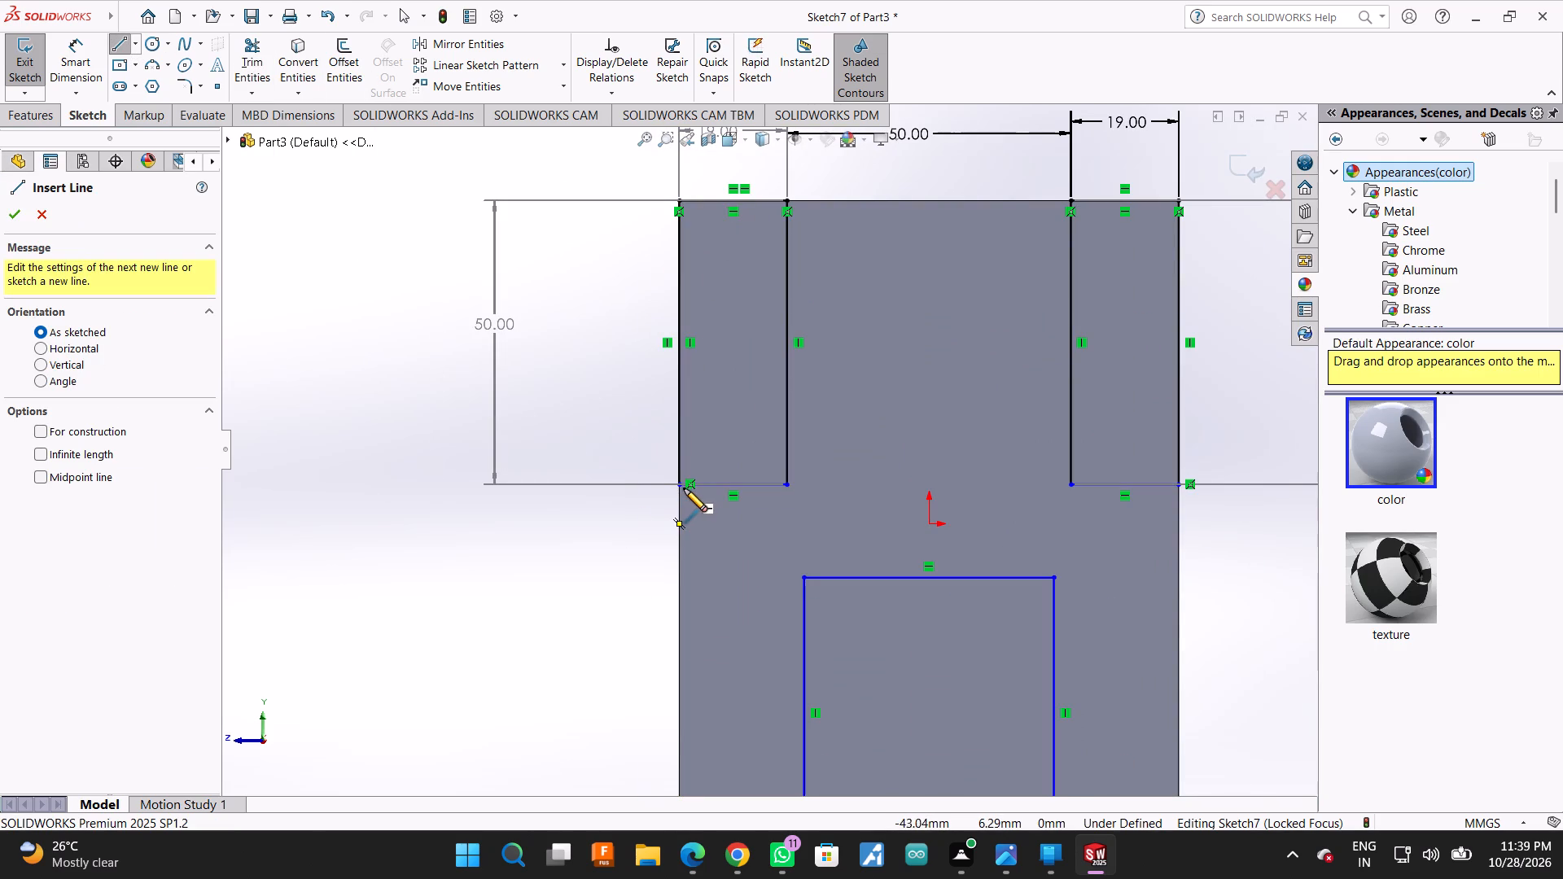
click(679, 486)
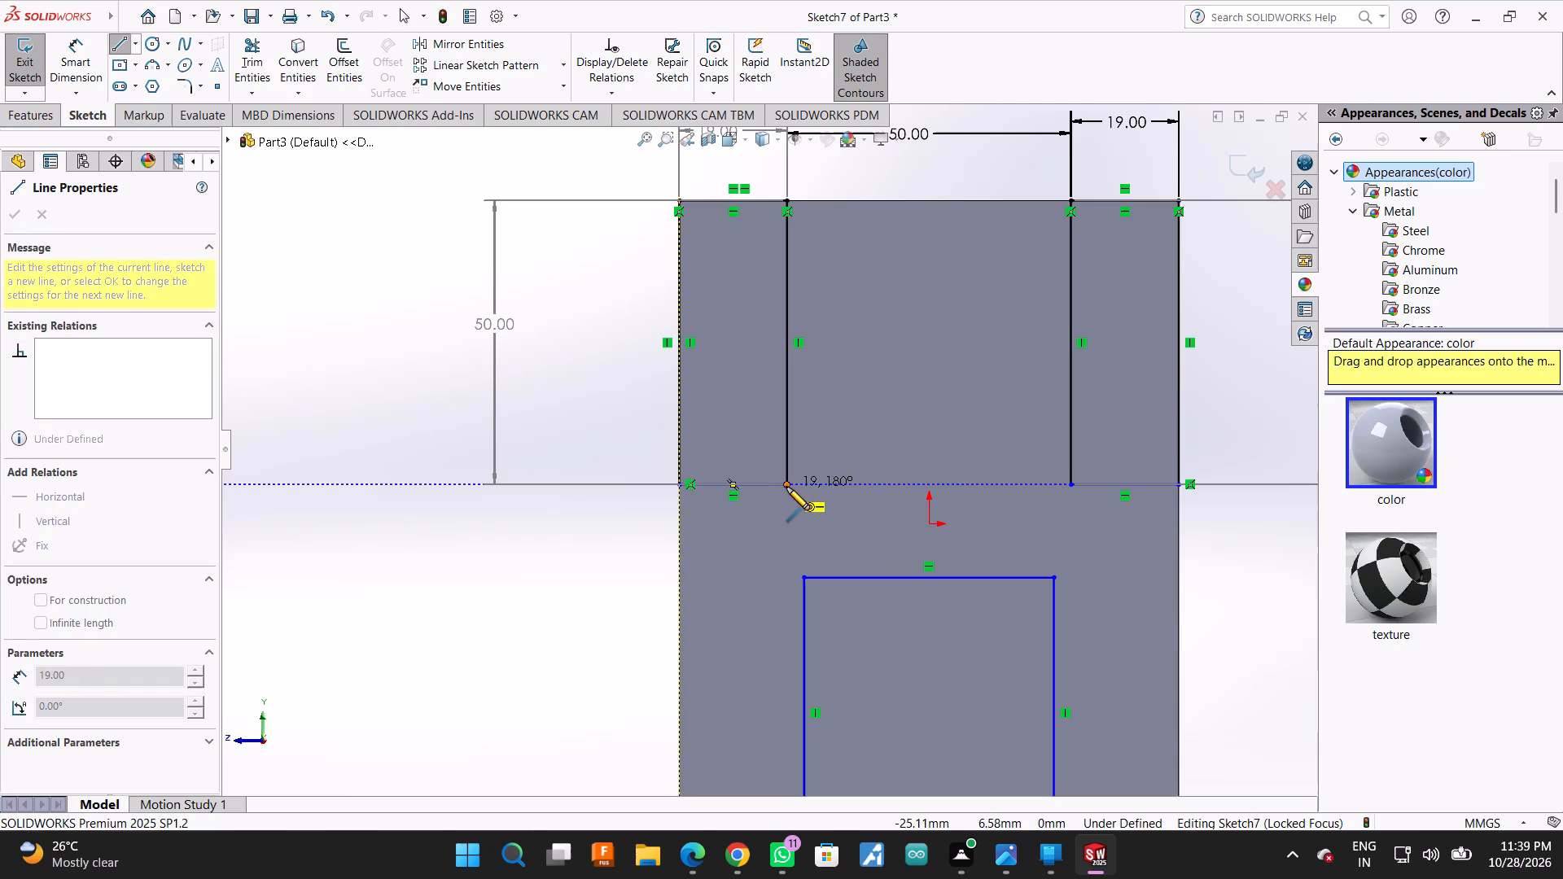
click(784, 485)
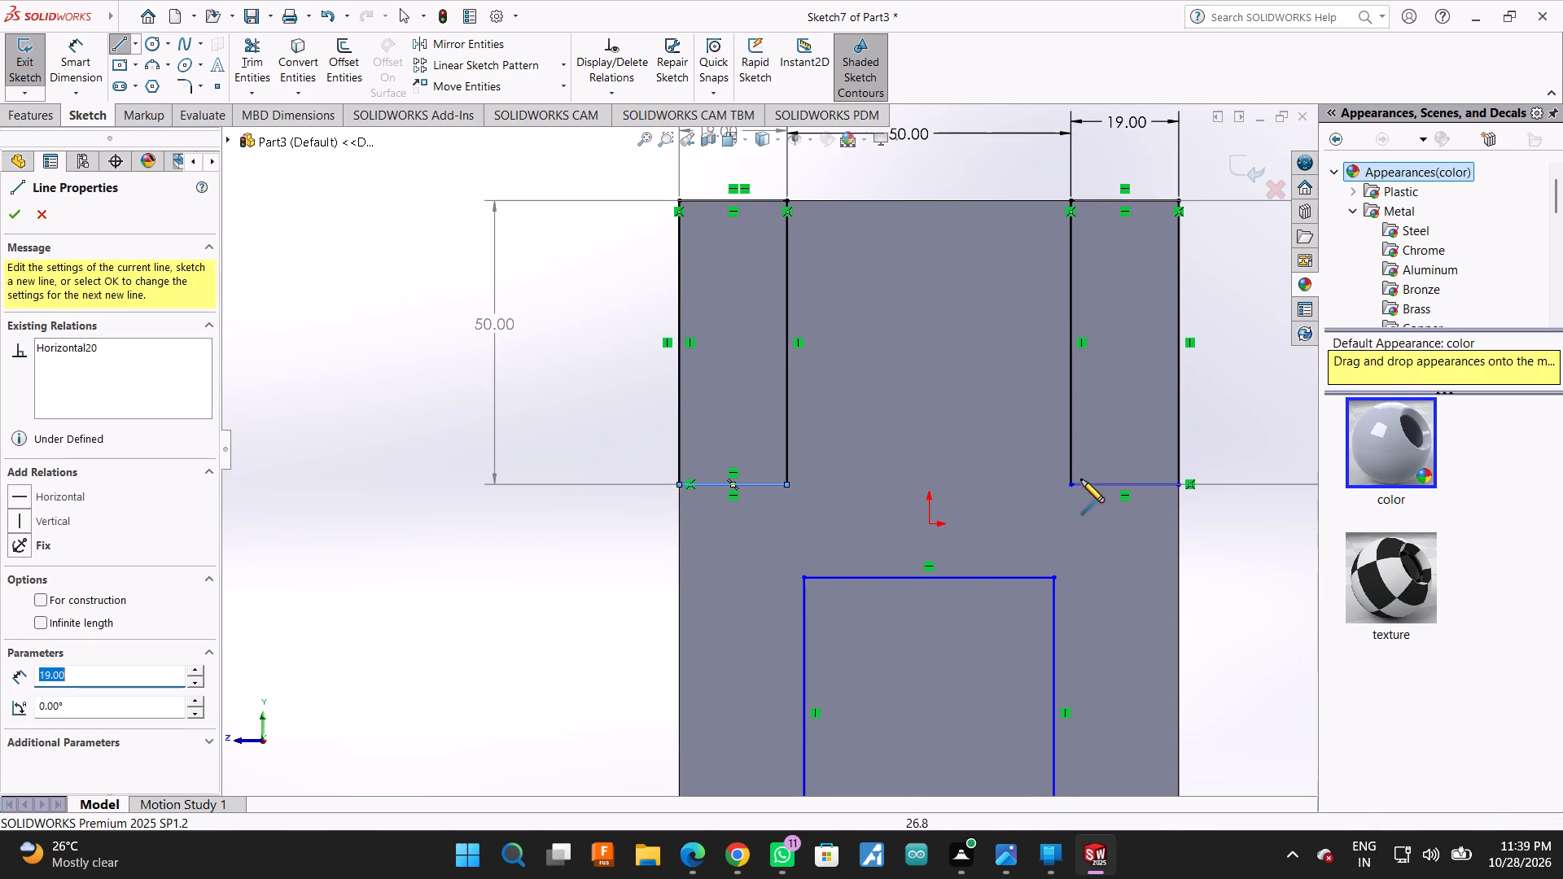
Retrace the opposite upper corner region as a closed rectangle with 19 mm horizontal and 50 mm vertical lines.
click(1075, 484)
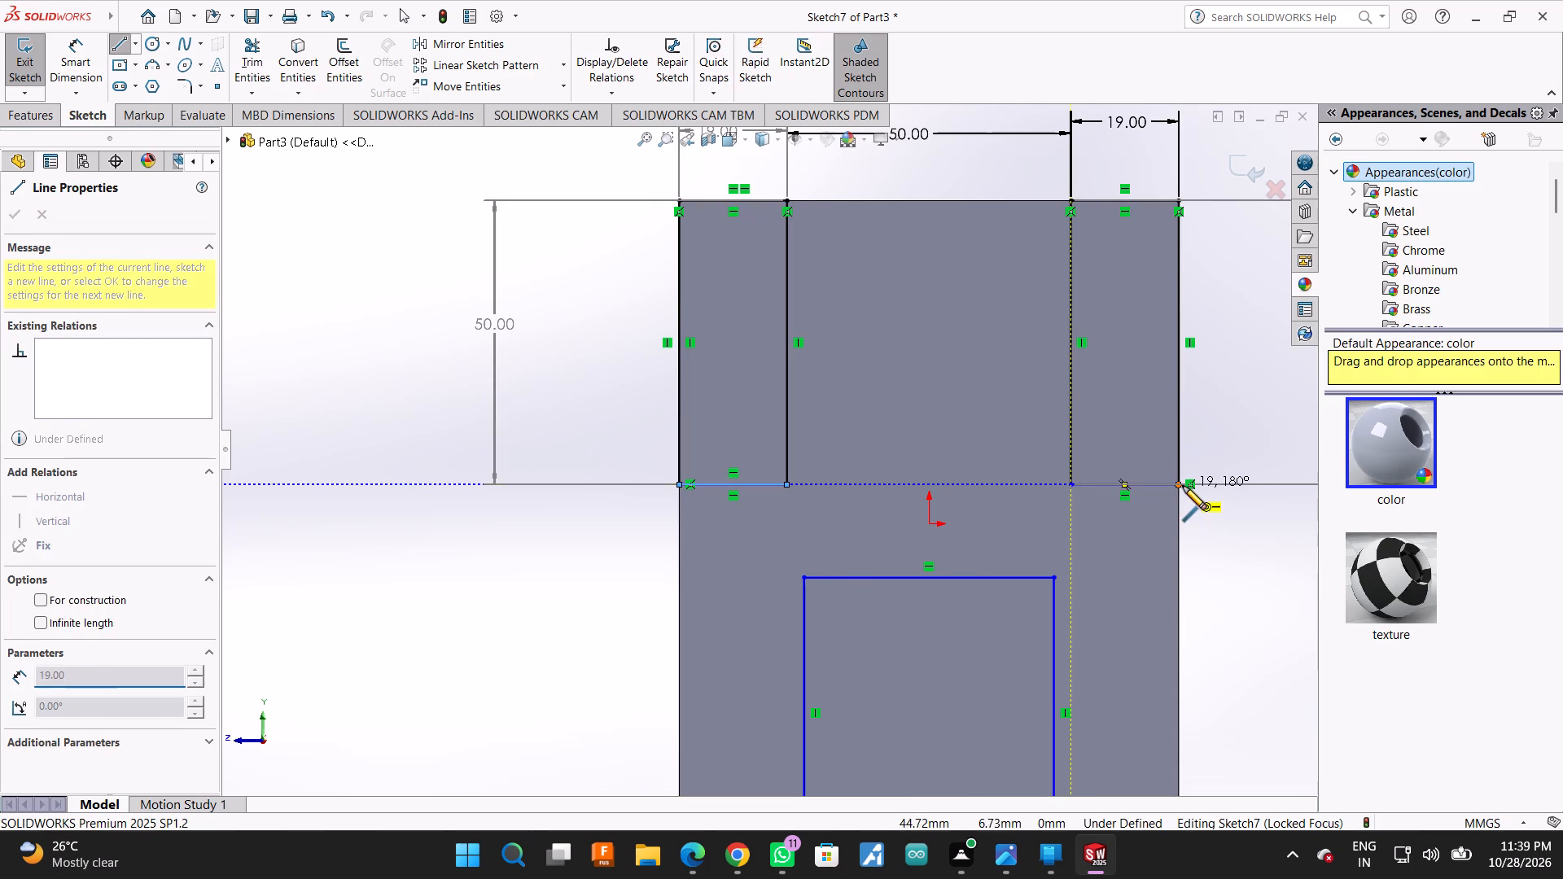
click(1183, 486)
click(1182, 203)
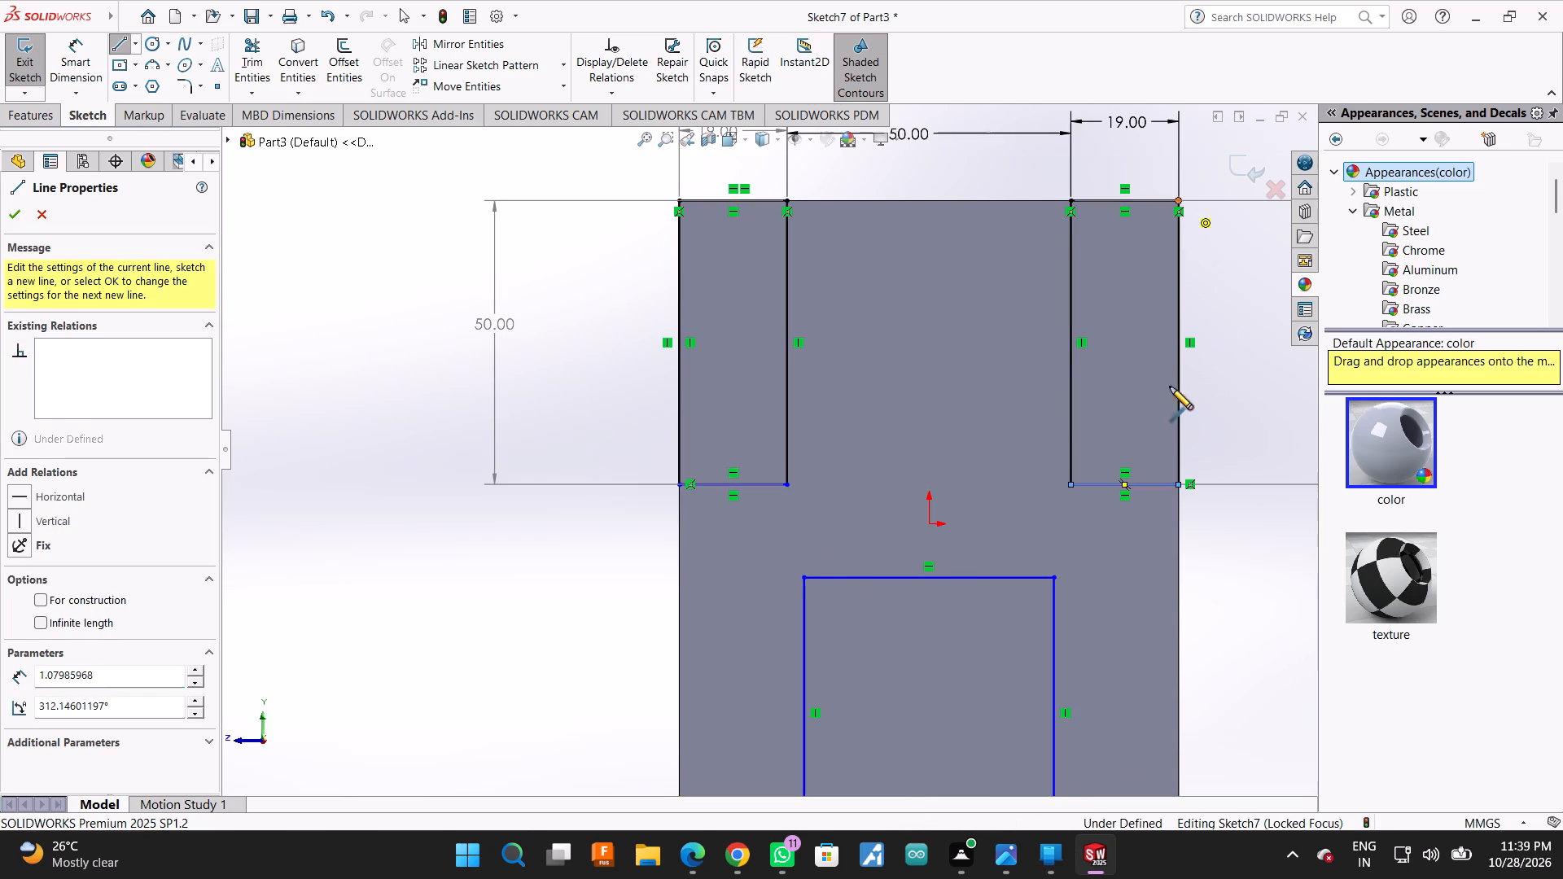
click(1181, 488)
click(1177, 204)
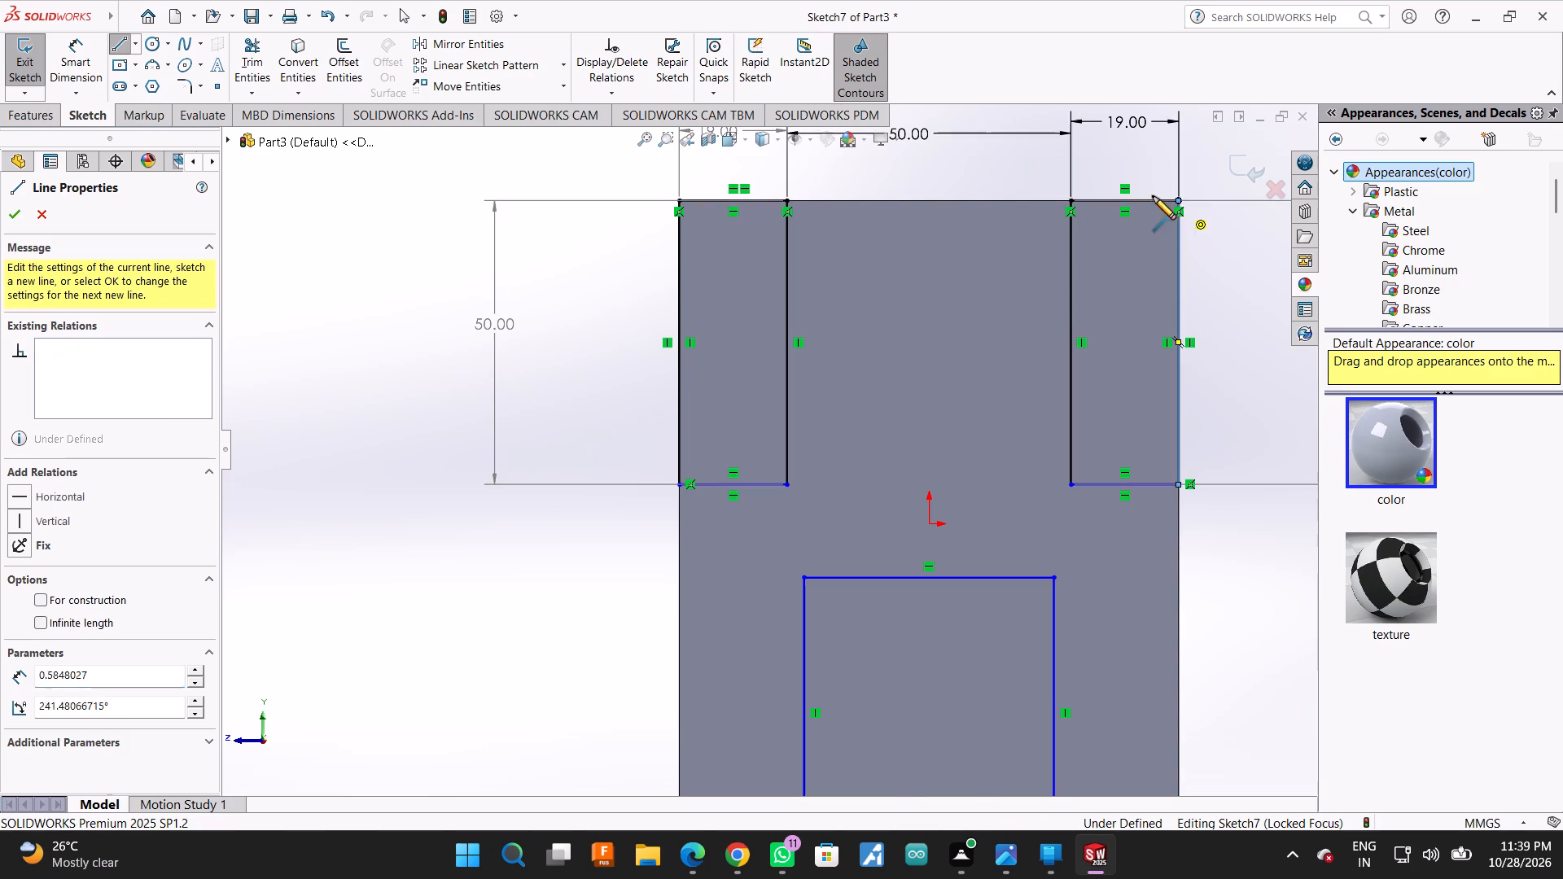
click(1075, 203)
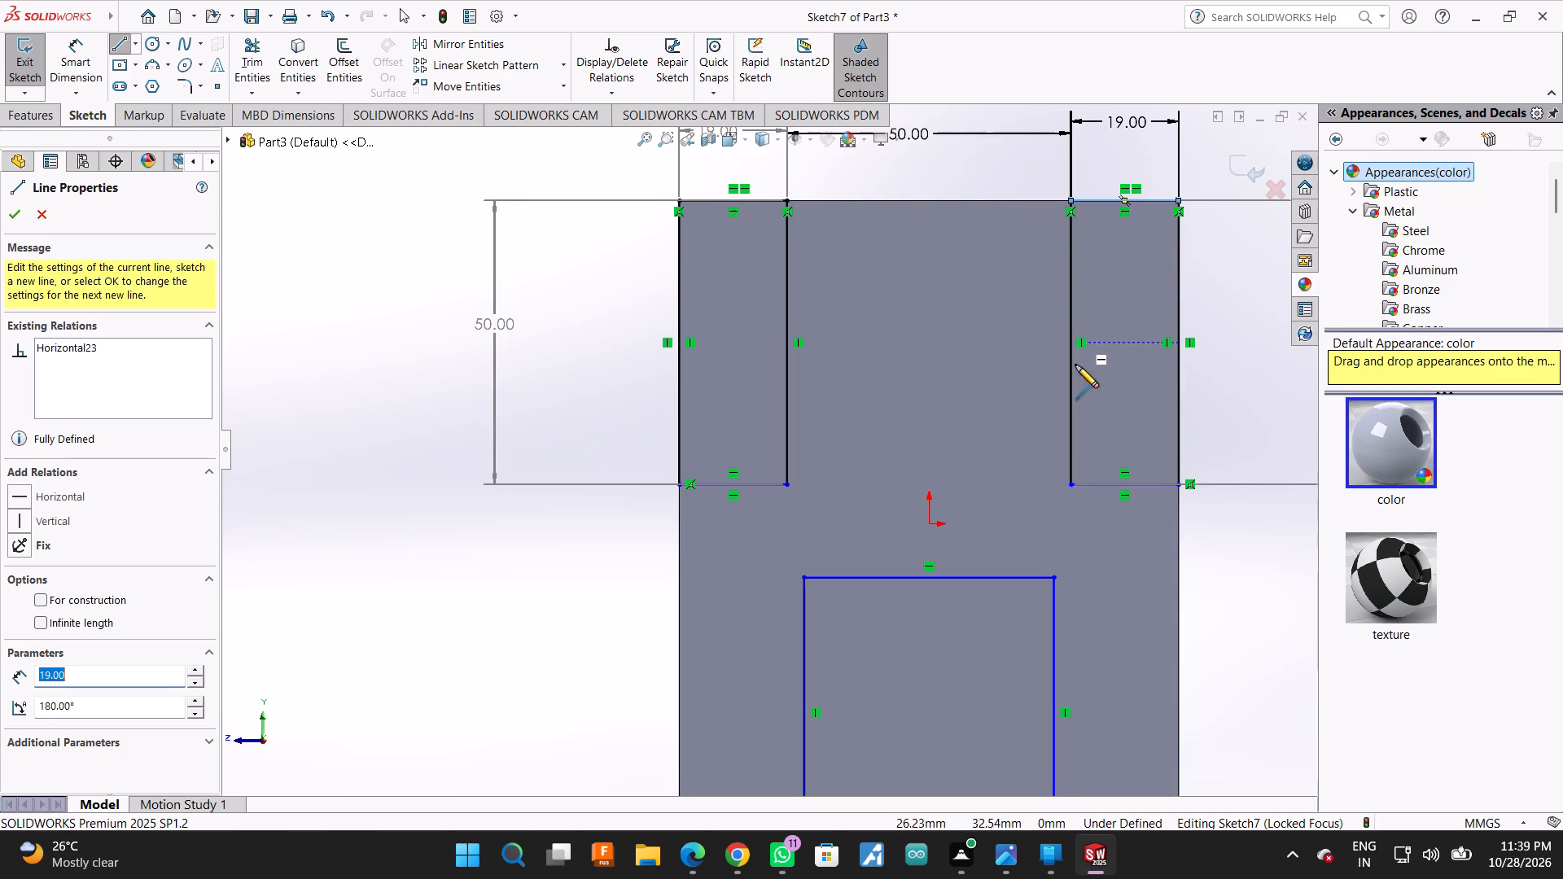
click(1071, 483)
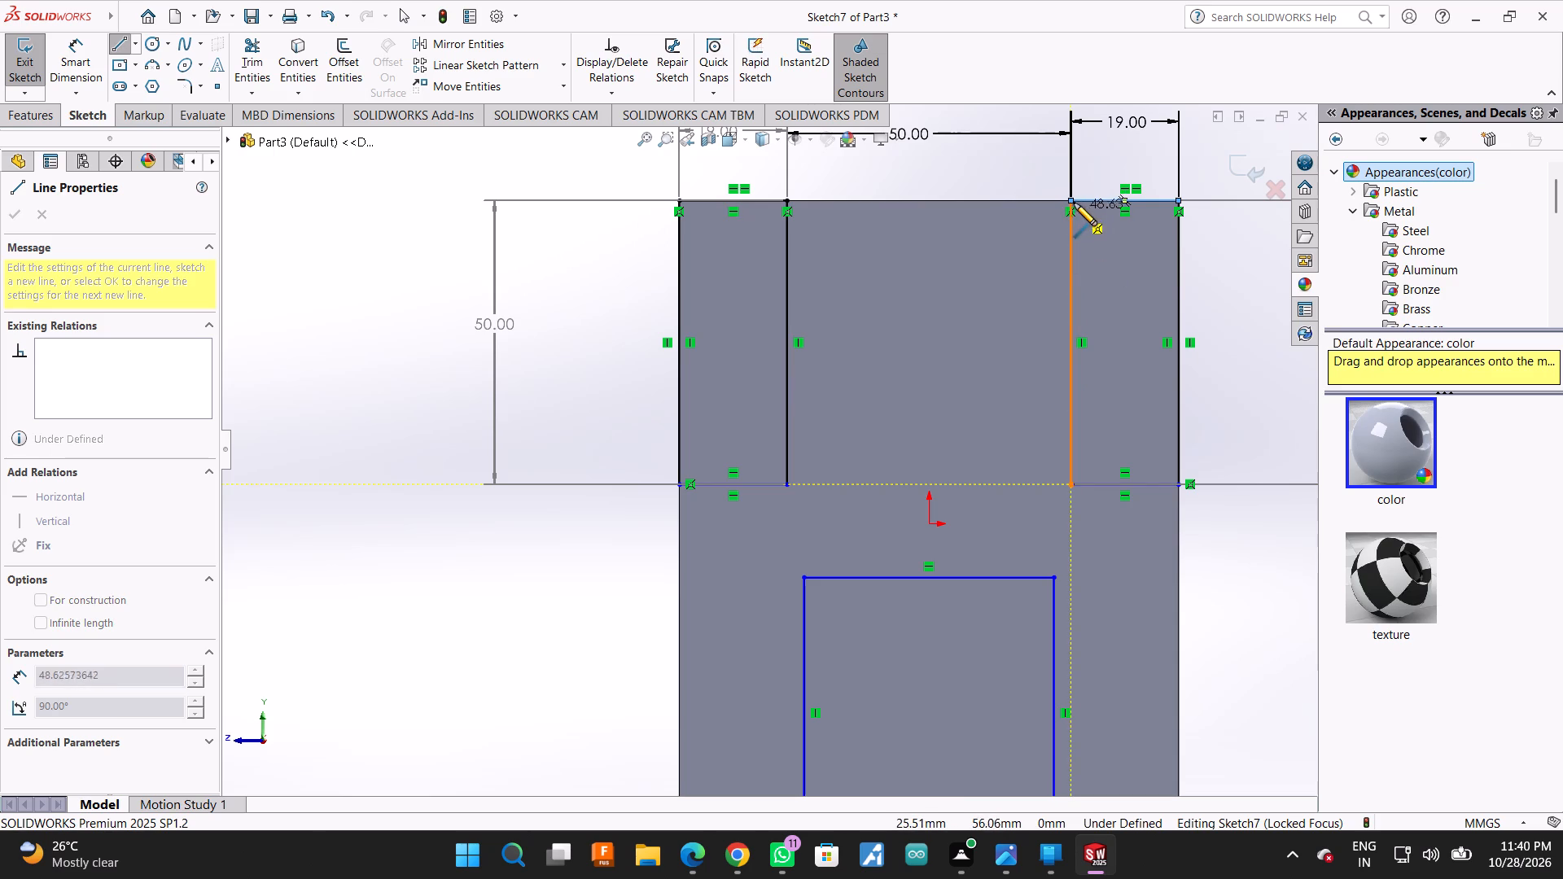
click(1070, 203)
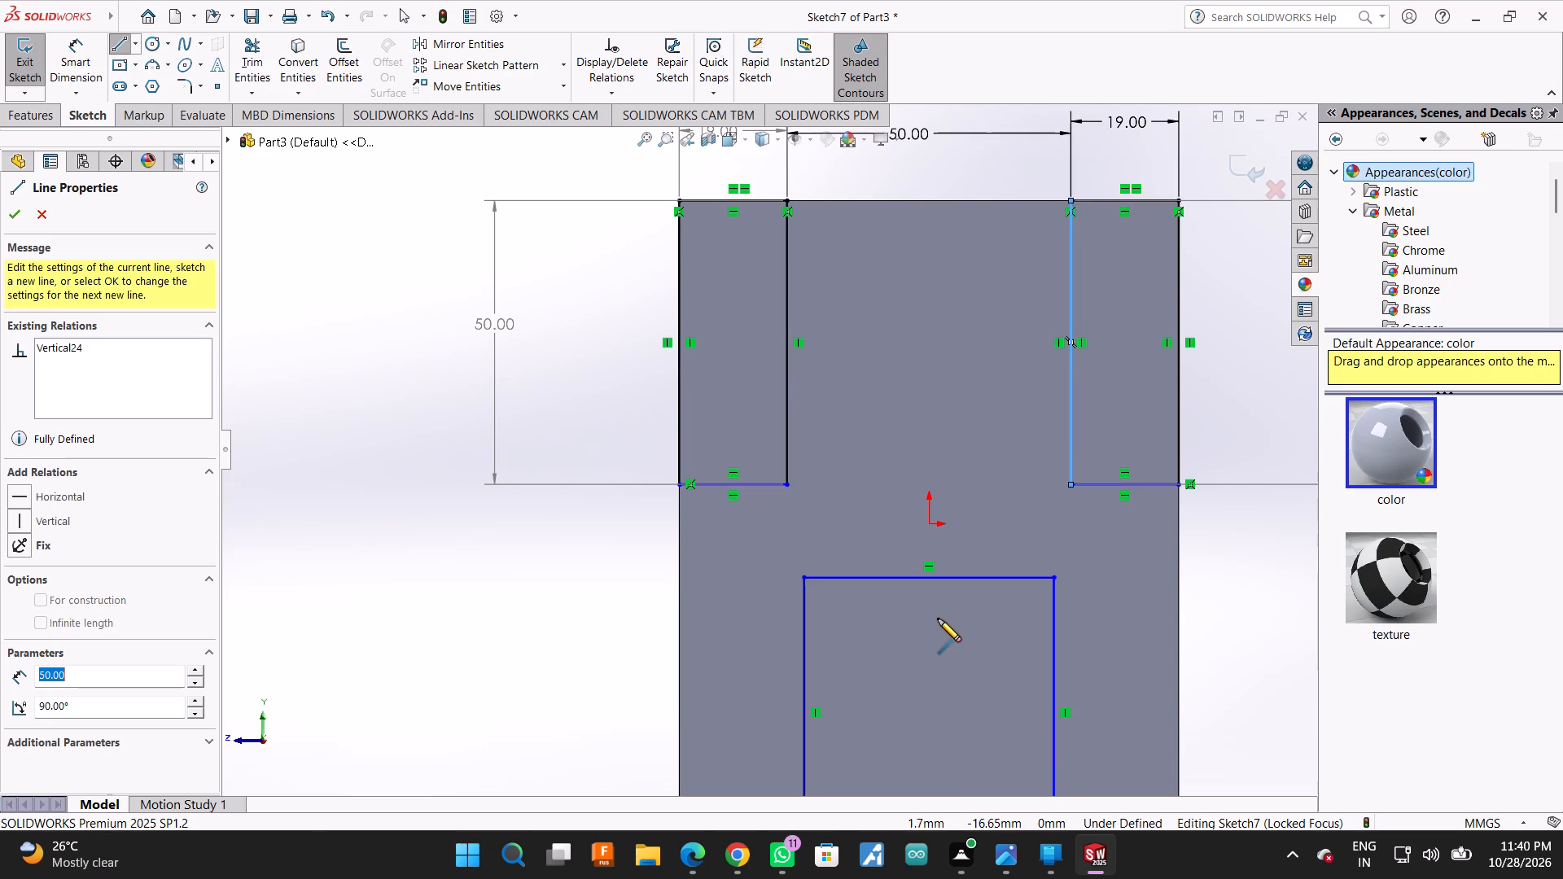
Undo the retraced upper corner lines and the trims of the two 22 mm bottom edge segments.
scroll(672, 304, up, 4)
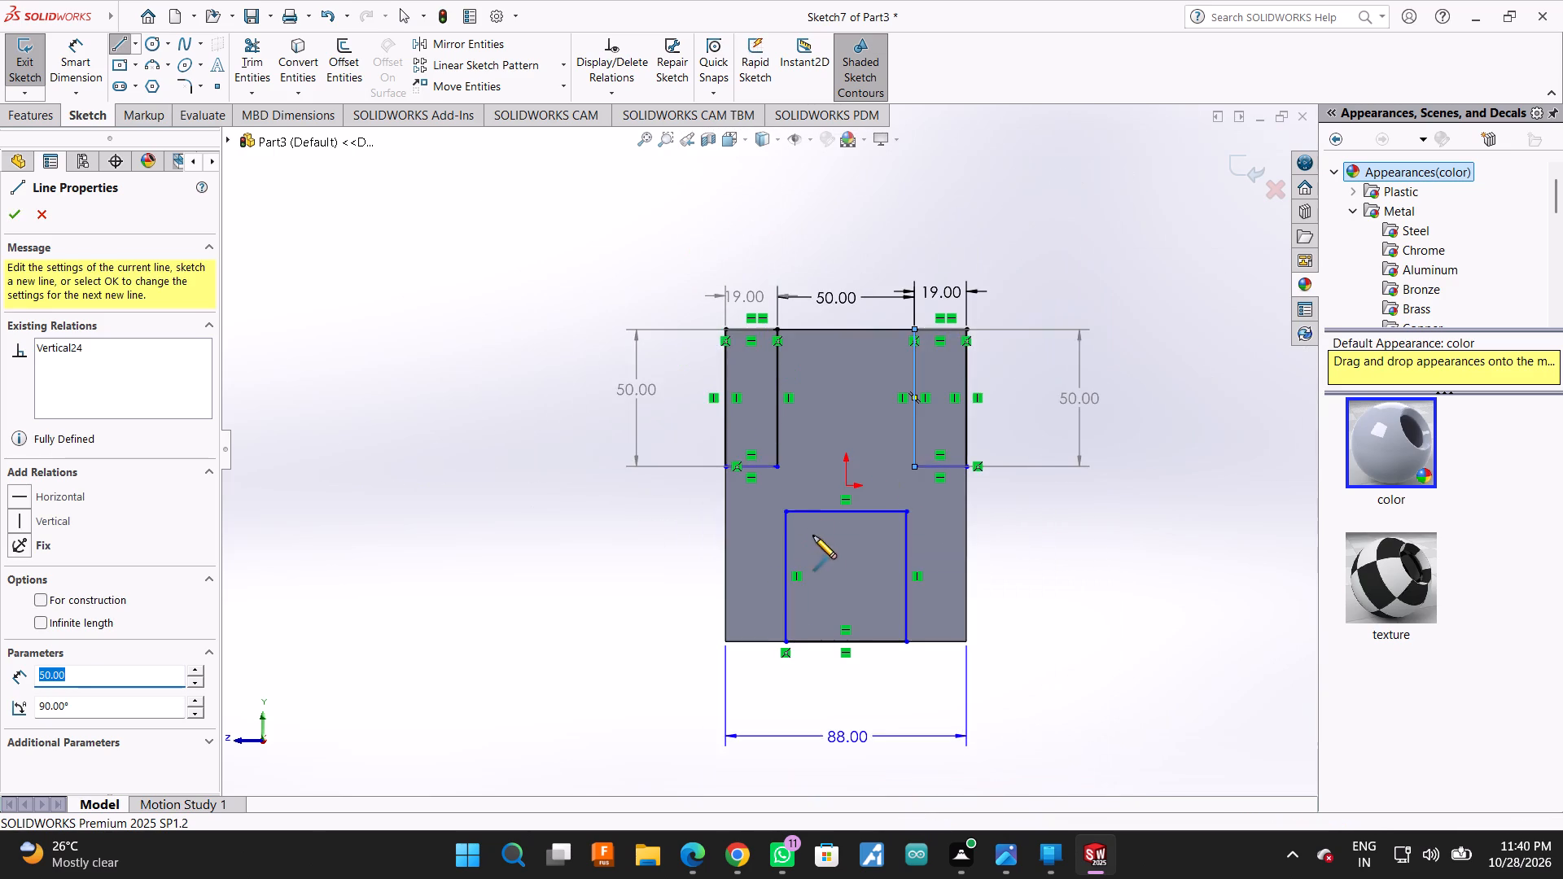
scroll(852, 659, down, 4)
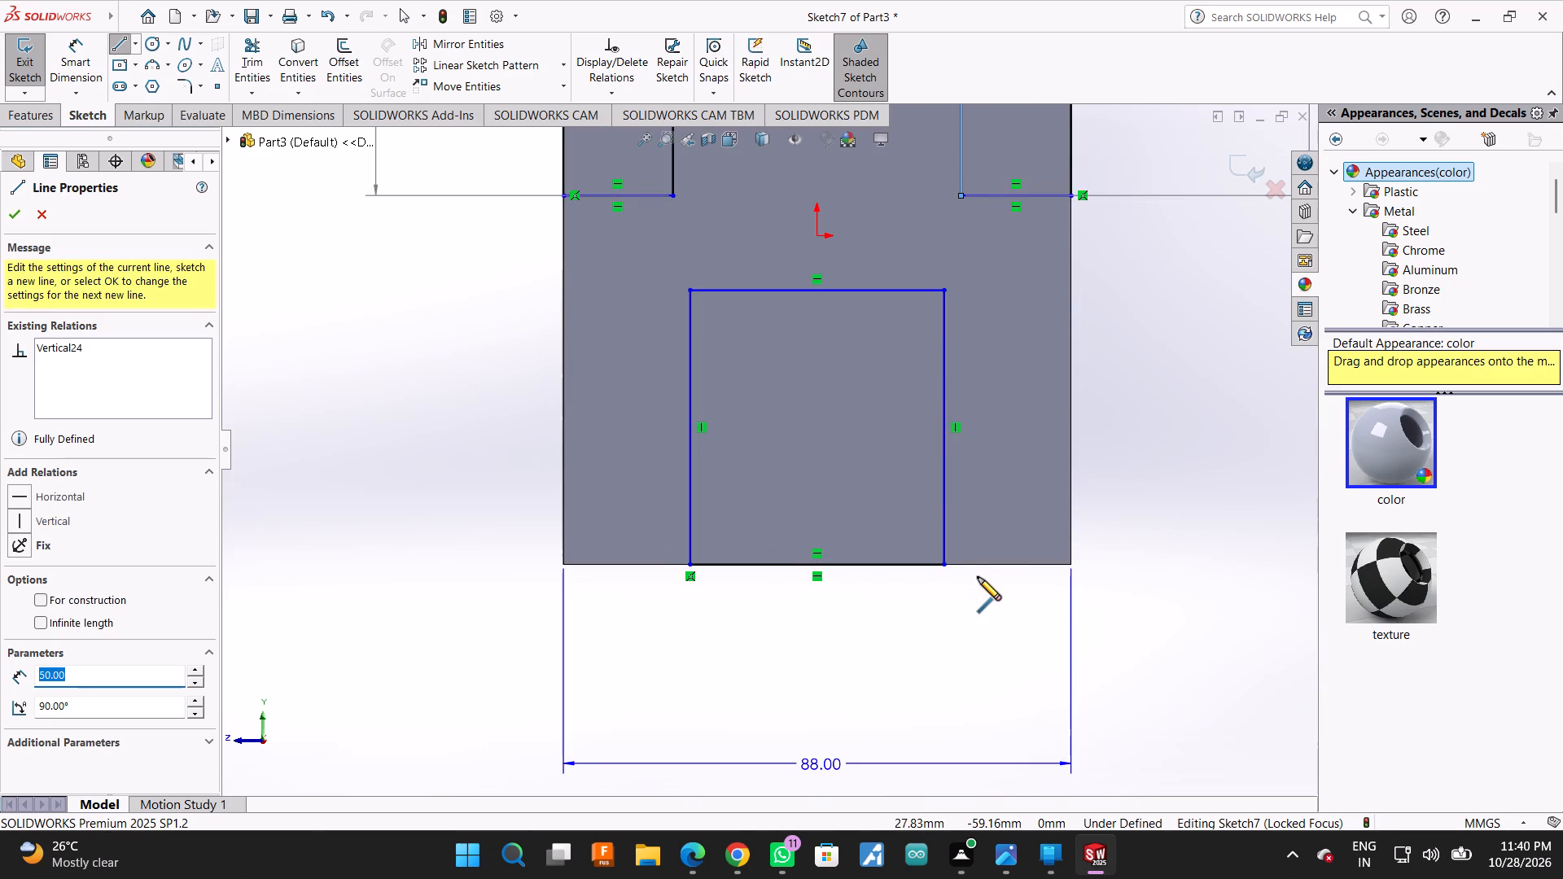
key(ctrl+z)
key(ctrl+z)
key(ctrl+z)
key(ctrl+z)
key(ctrl+z)
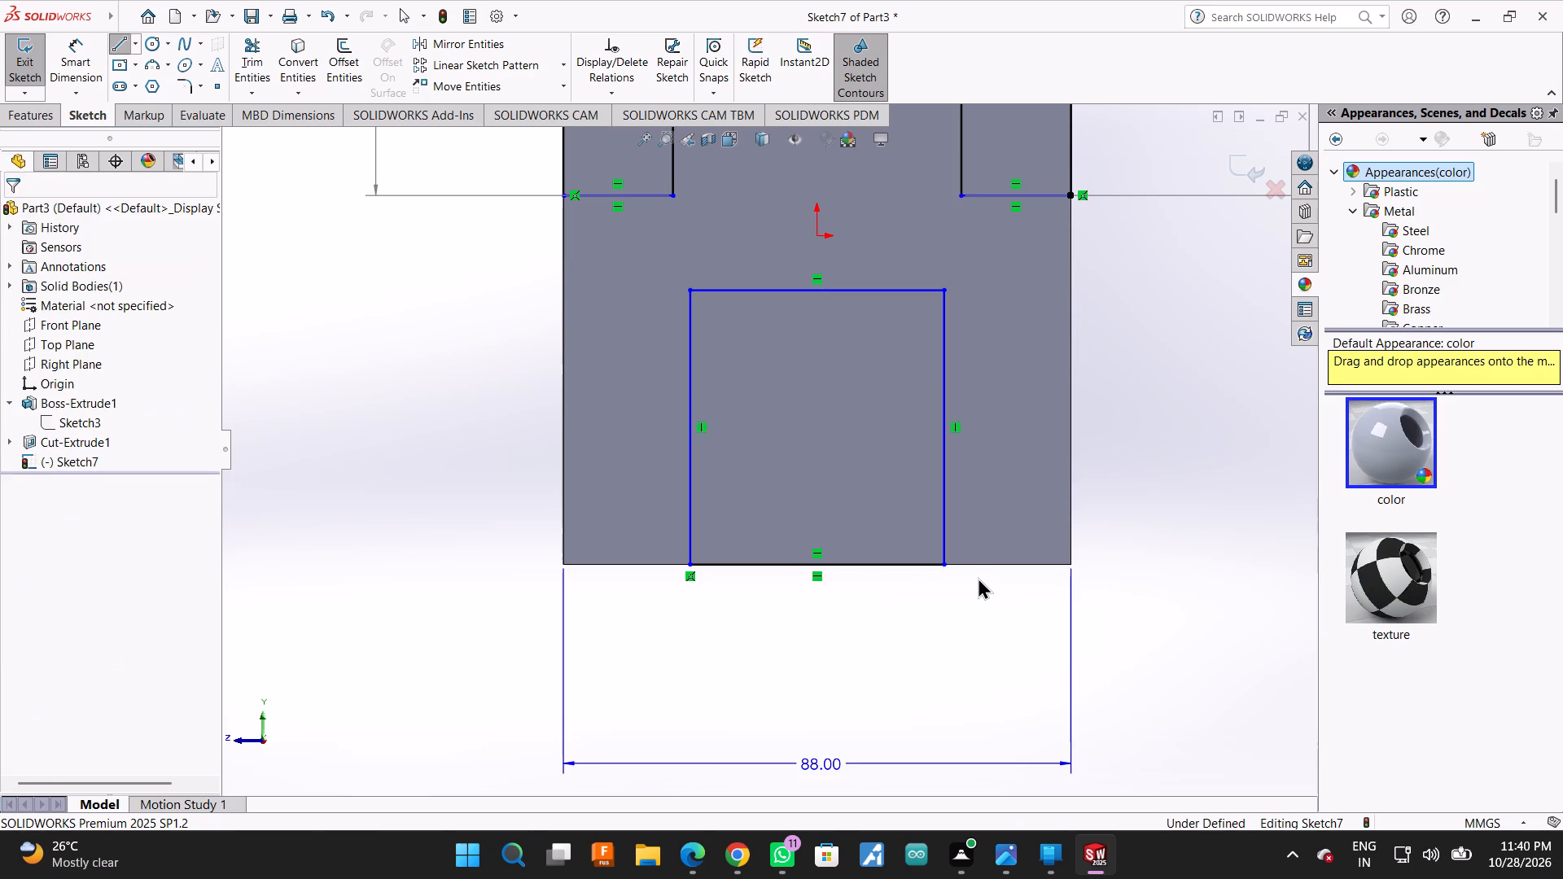
key(ctrl+z)
key(ctrl+z)
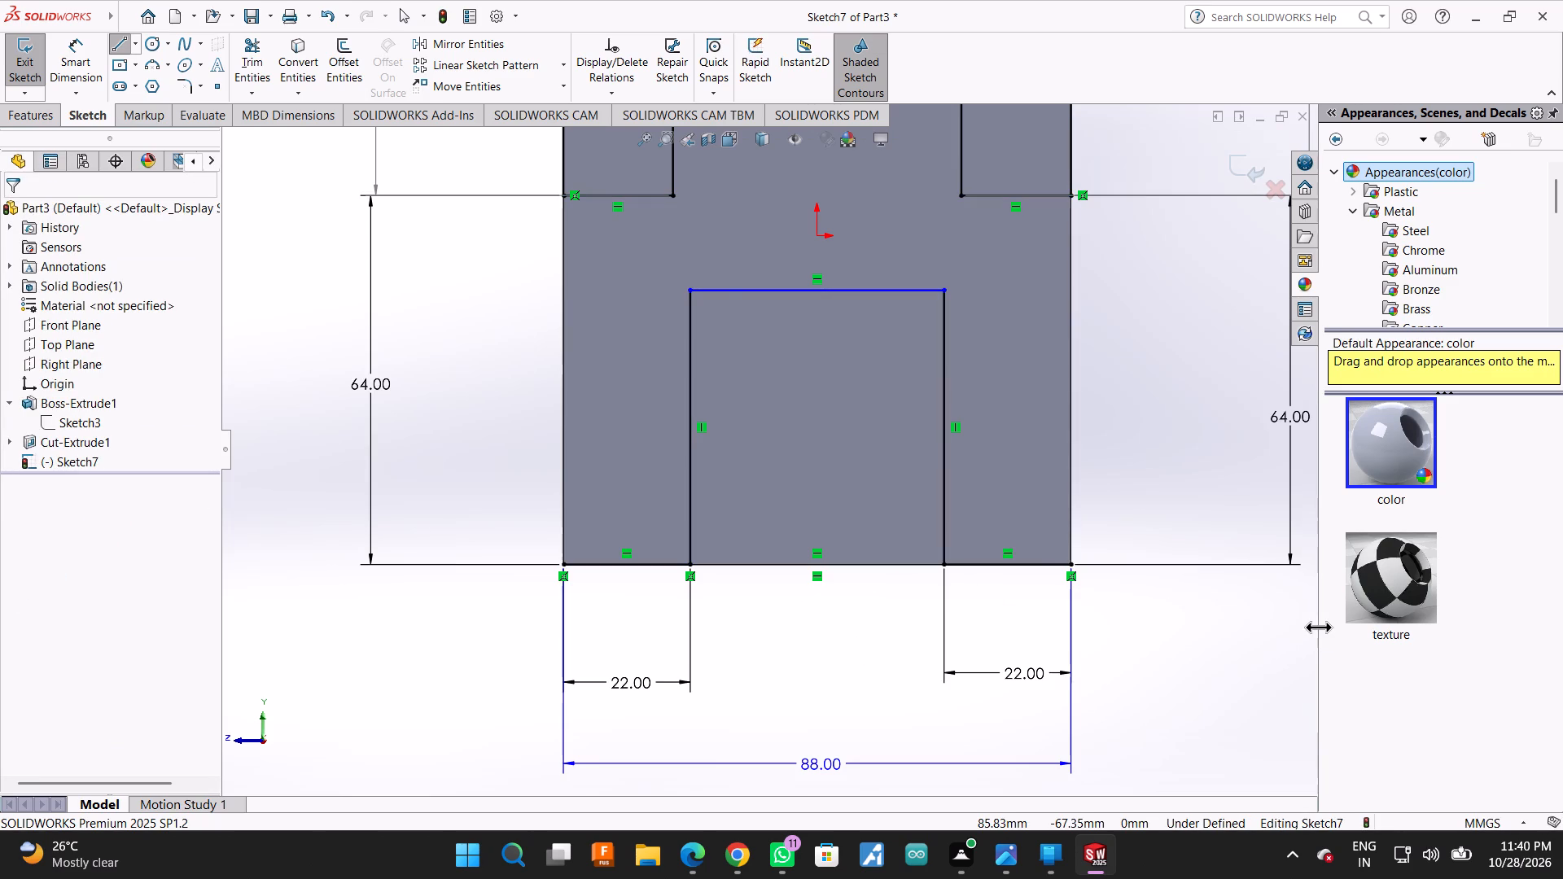
Undo the trims of the block's outer side lines and top line, and the line closing the recess bottom.
drag(1318, 627, 1562, 624)
scroll(1156, 653, up, 1)
scroll(1159, 581, up, 3)
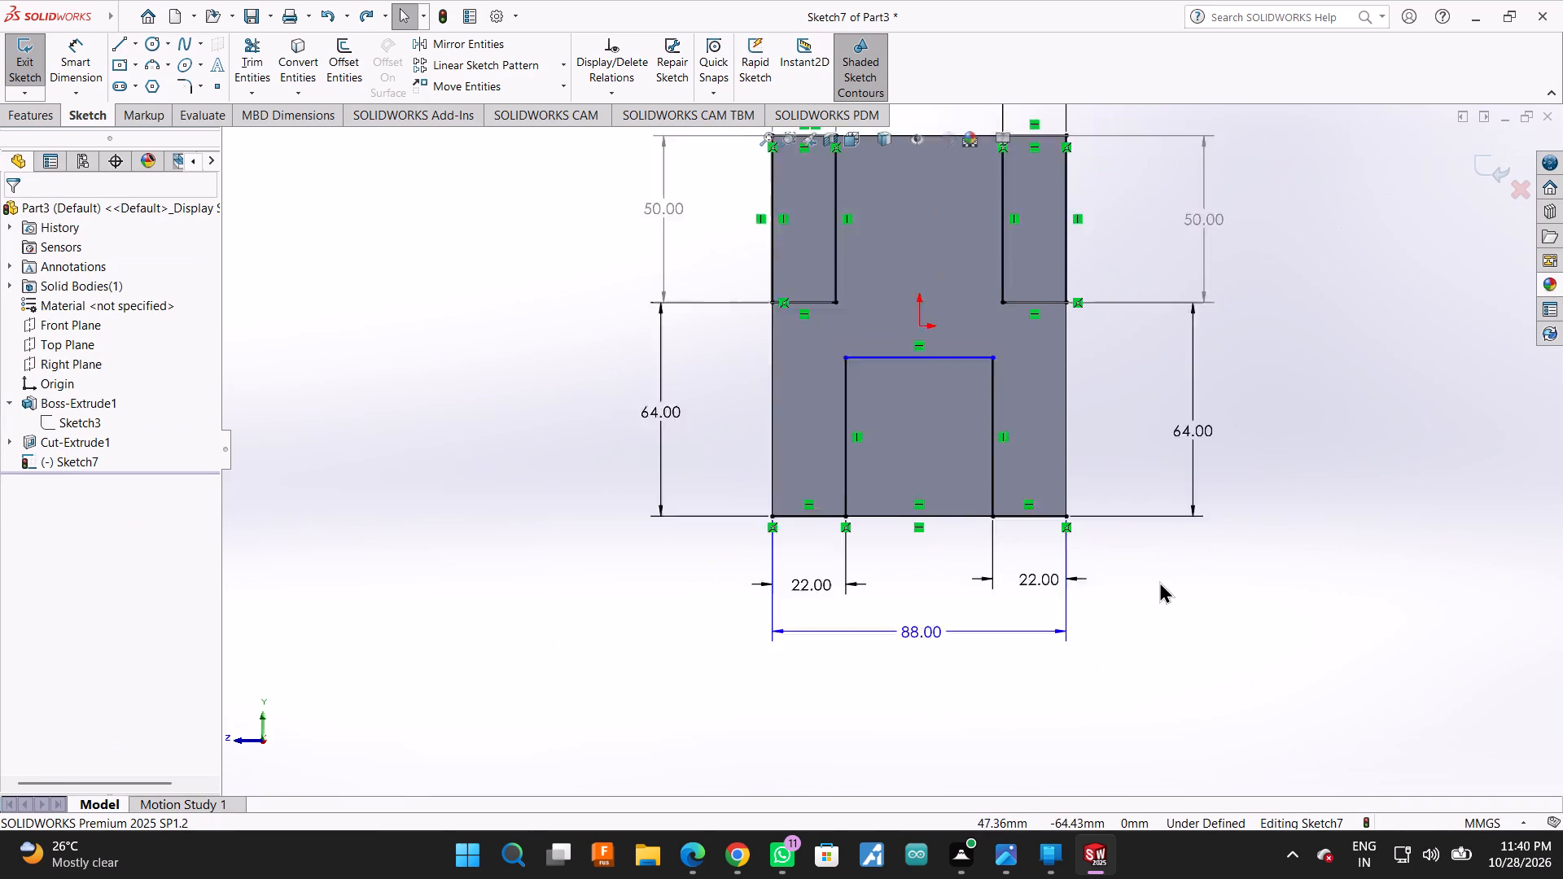
scroll(1085, 205, down, 1)
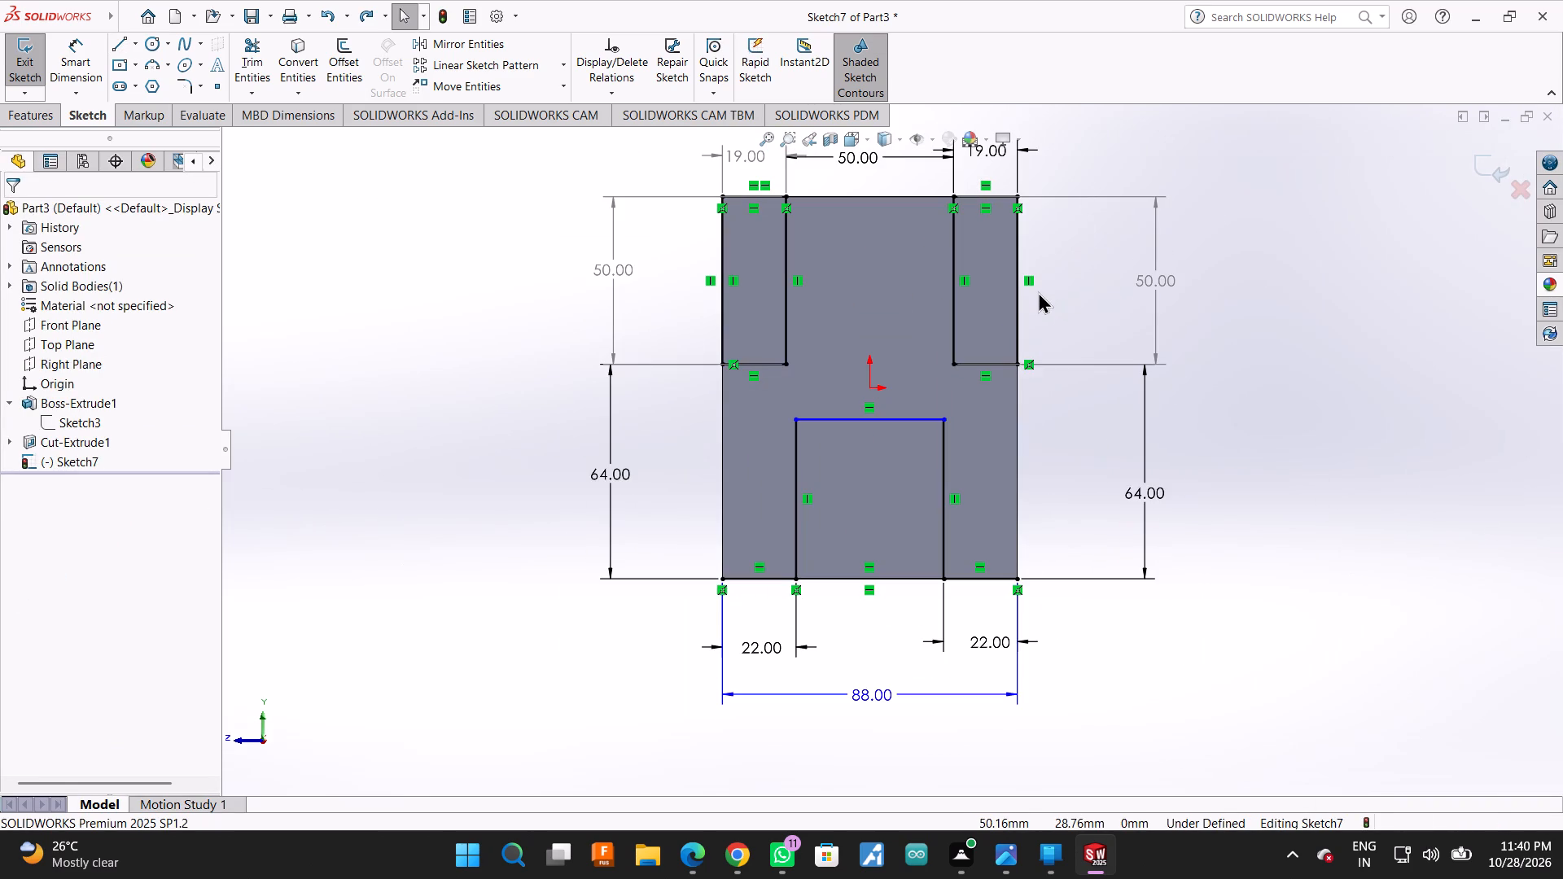
key(ctrl+z)
key(ctrl+z)
key(ctrl+z)
key(ctrl+z)
key(ctrl+z)
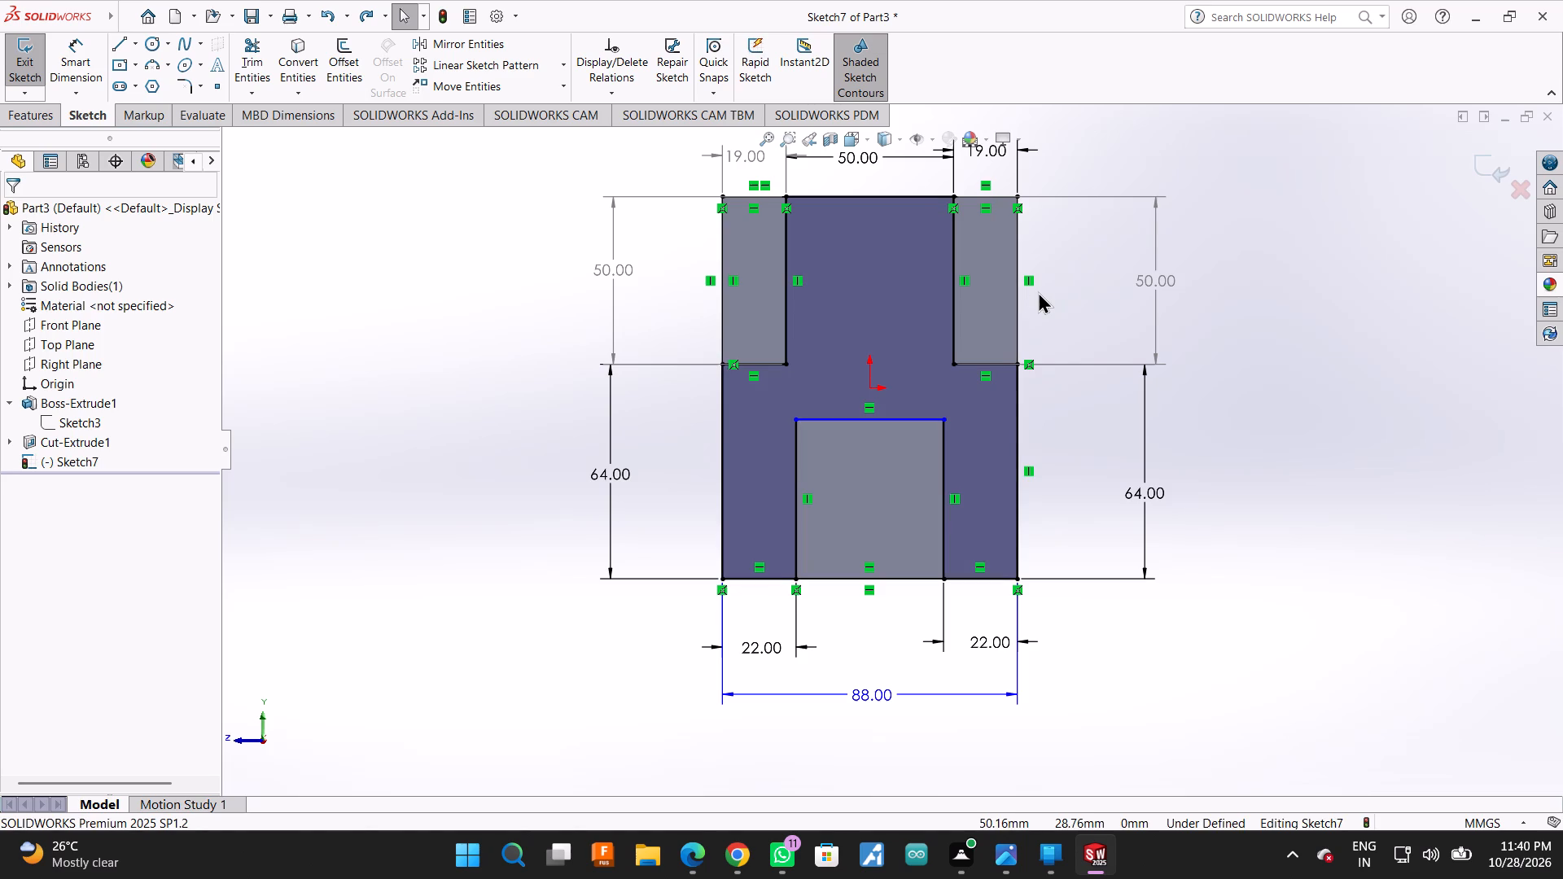
key(ctrl+z)
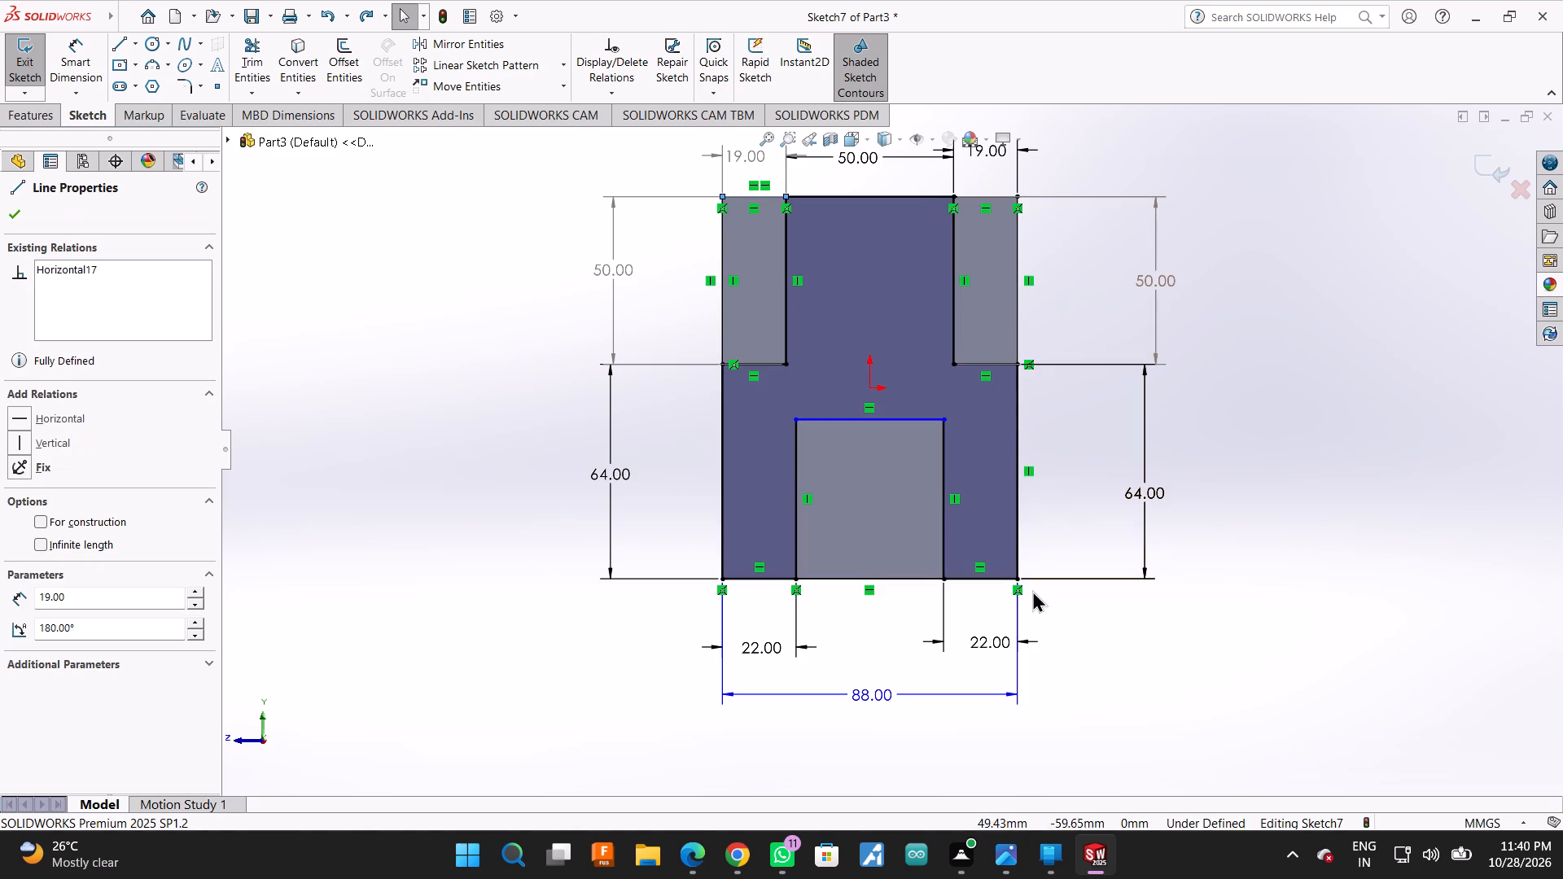
click(2, 222)
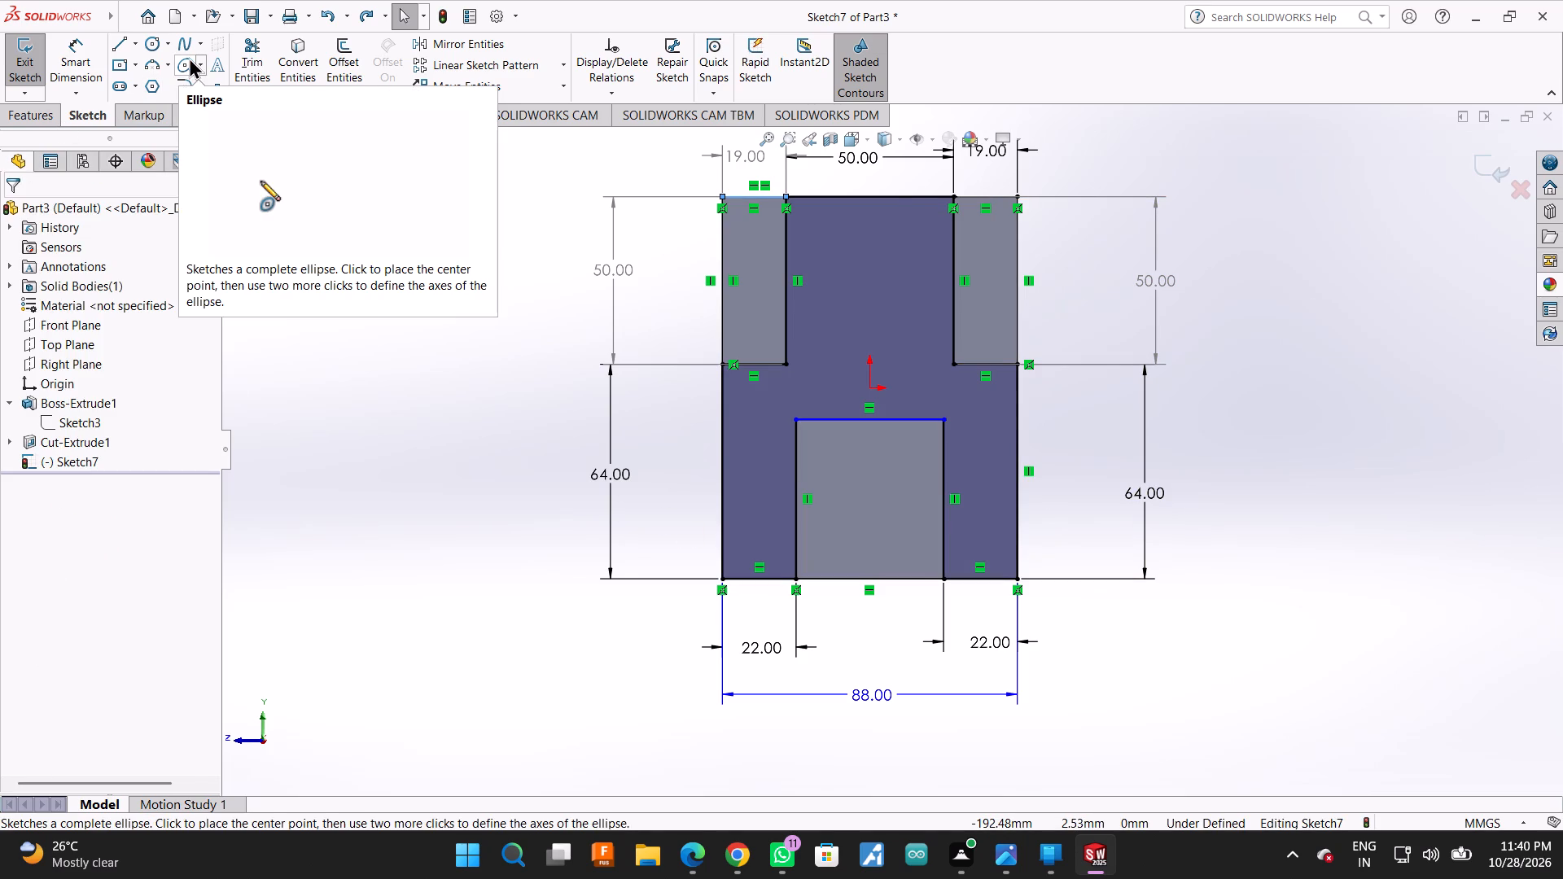
Draw a 50 mm vertical line down the first upper corner region's inner side, from the top edge to the shoulder.
click(123, 35)
scroll(622, 199, down, 2)
scroll(1068, 326, down, 2)
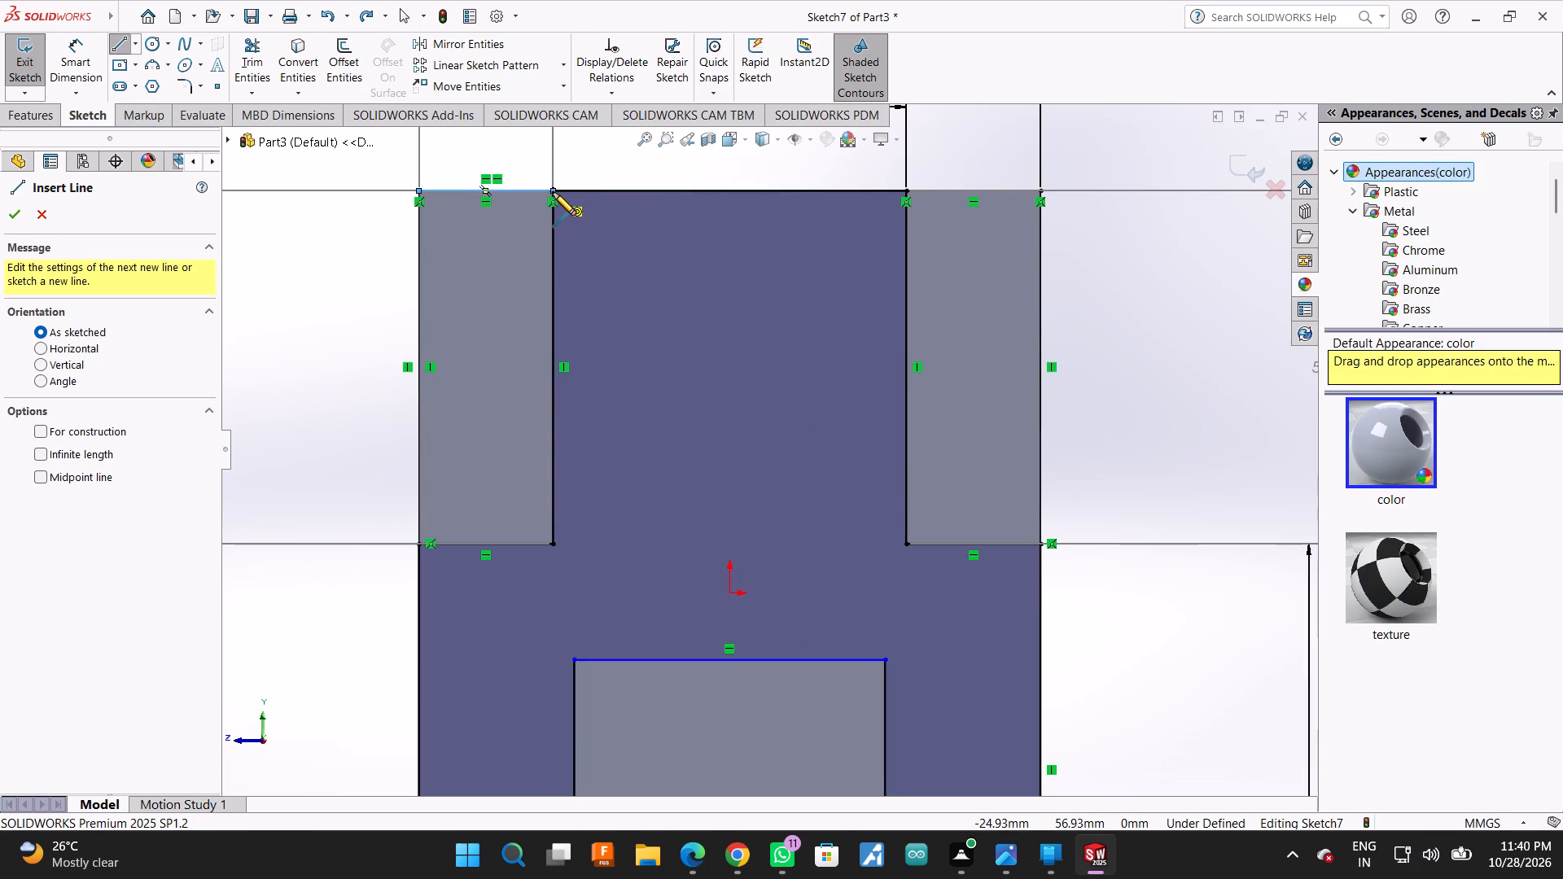
click(551, 192)
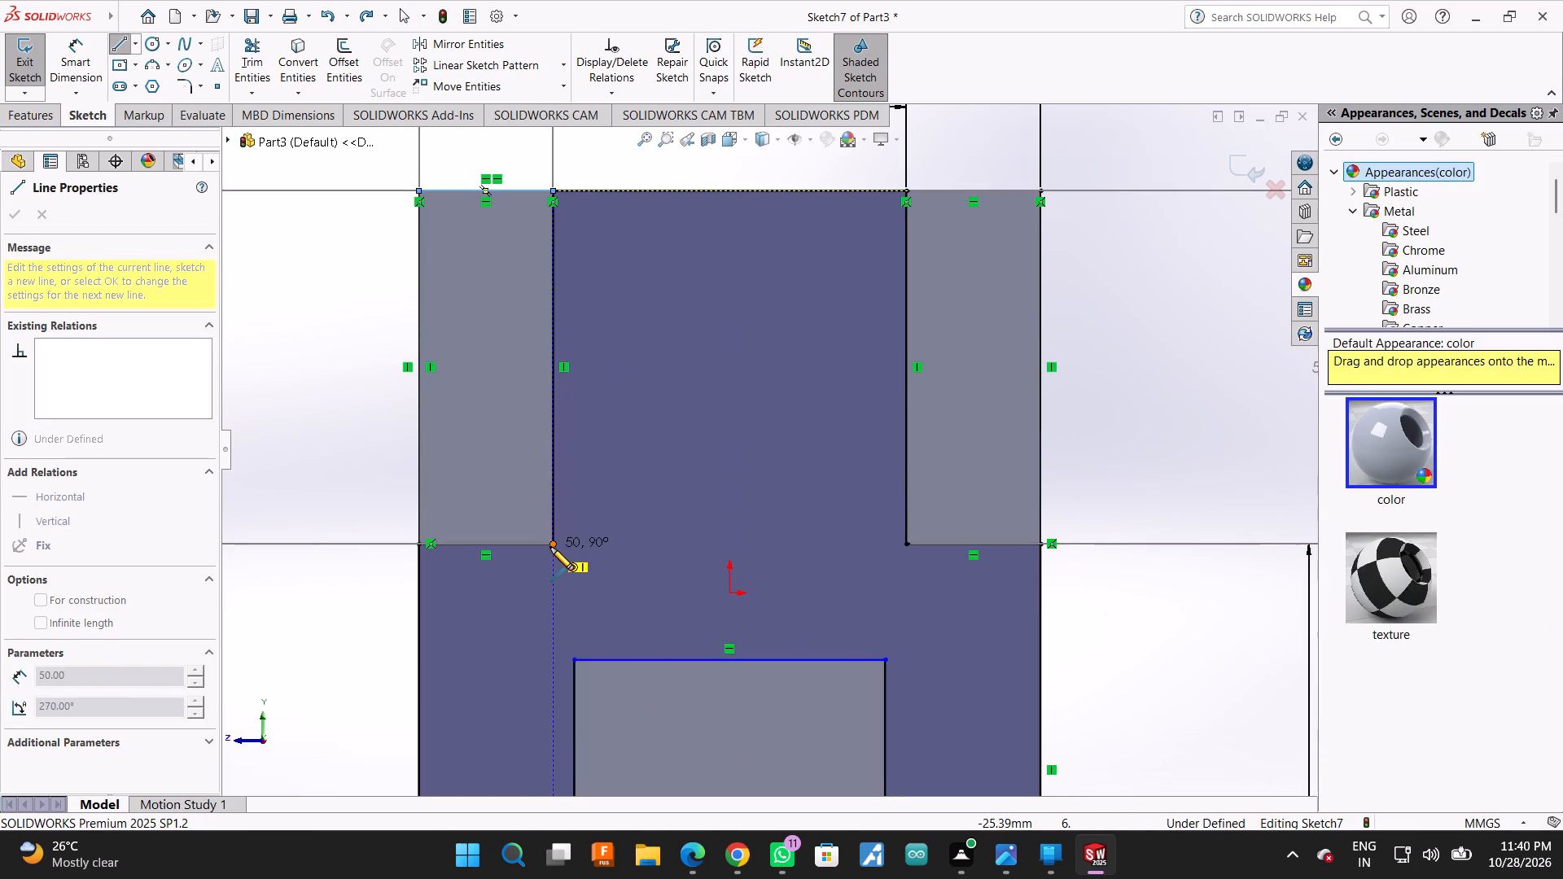
click(551, 544)
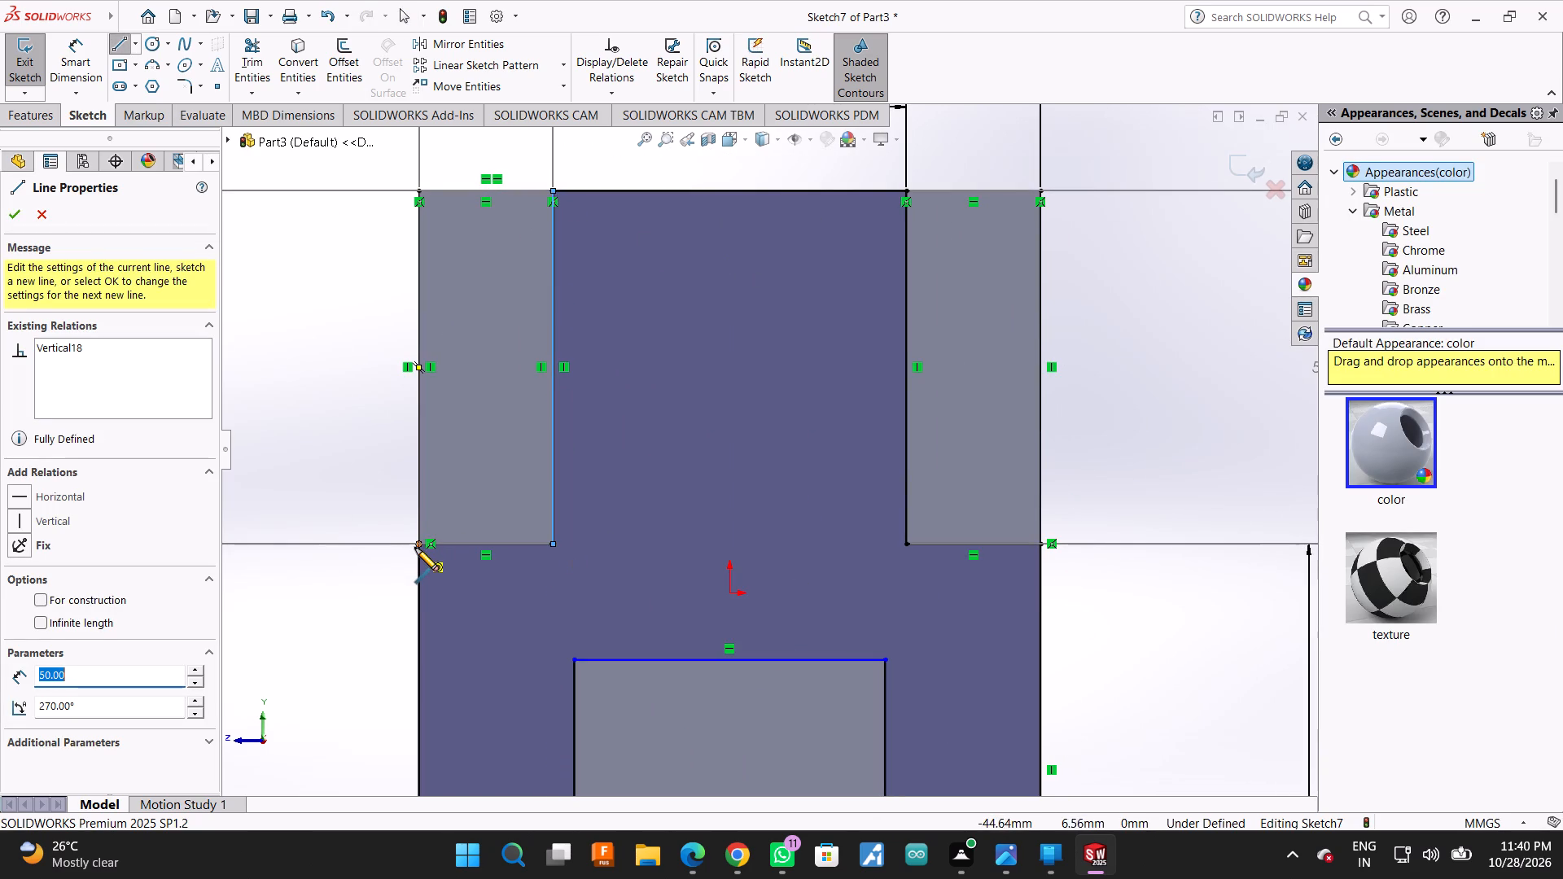
double_click(417, 548)
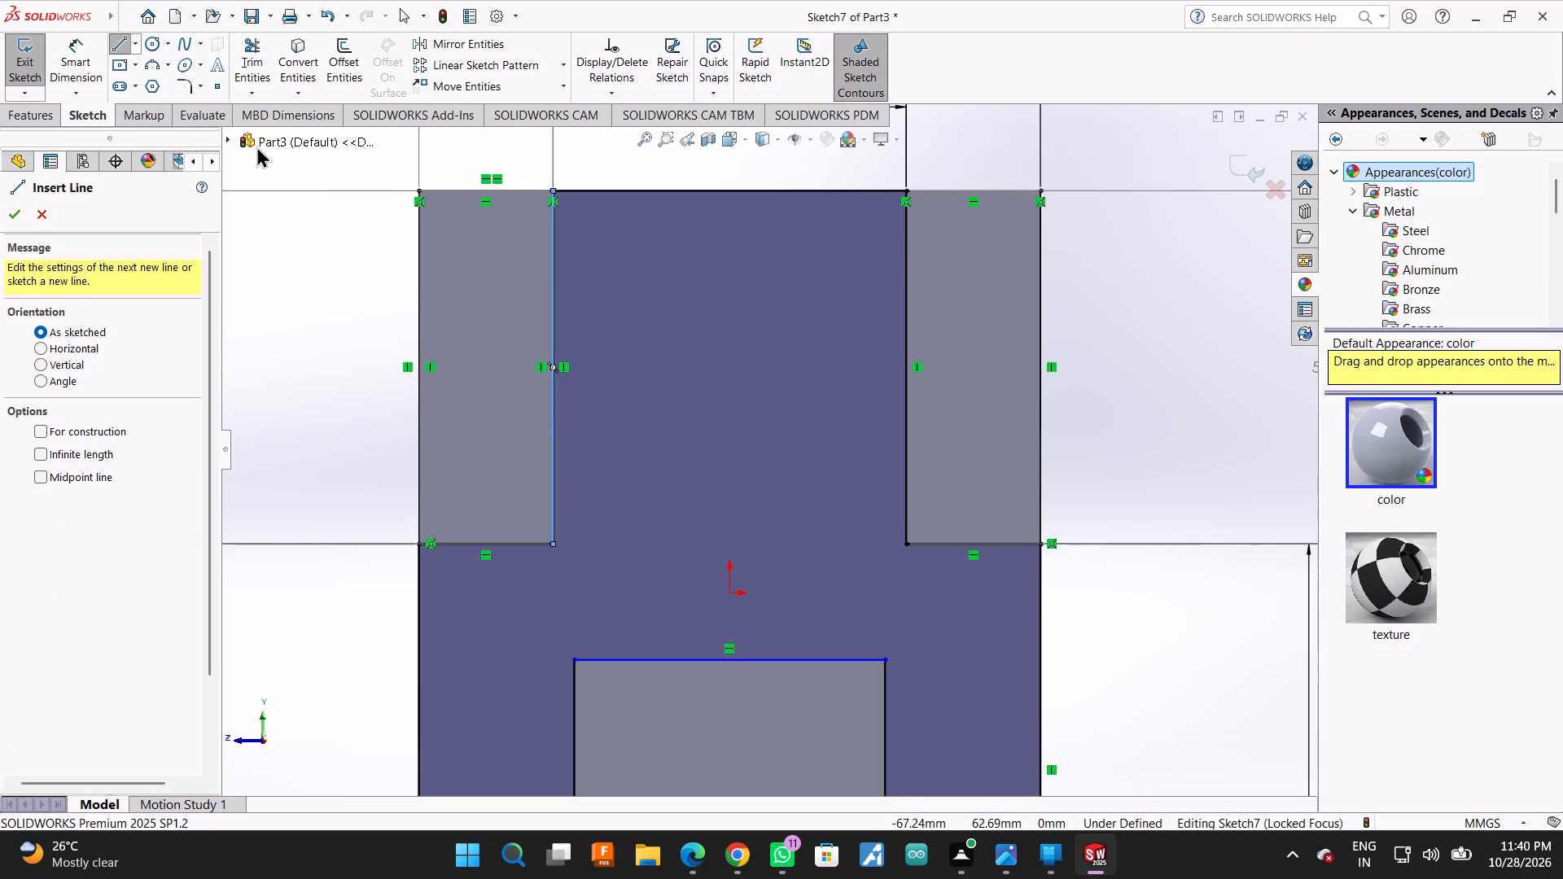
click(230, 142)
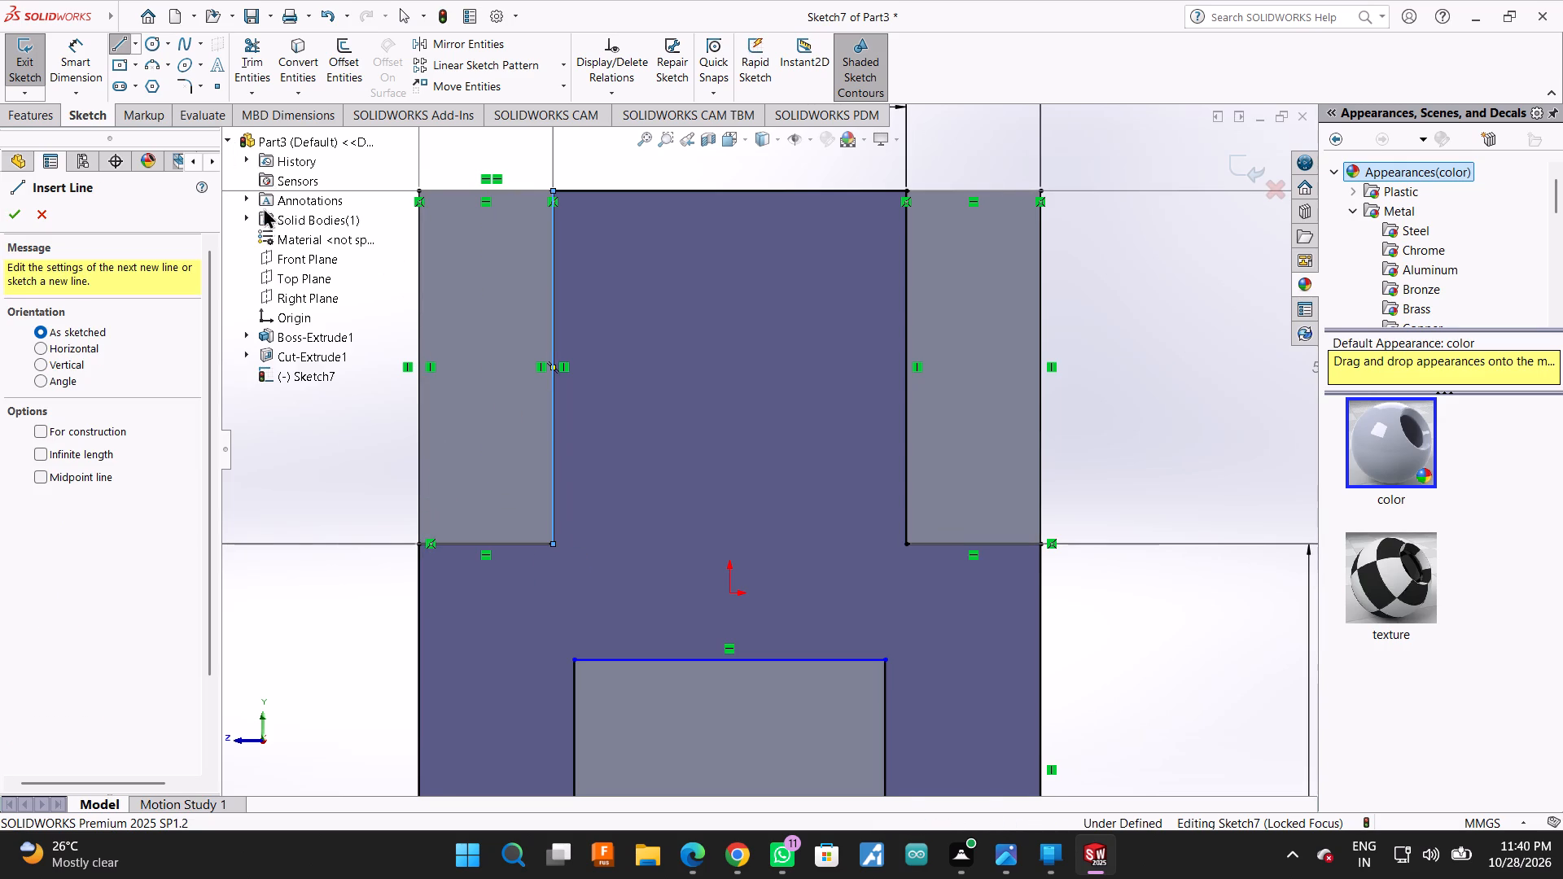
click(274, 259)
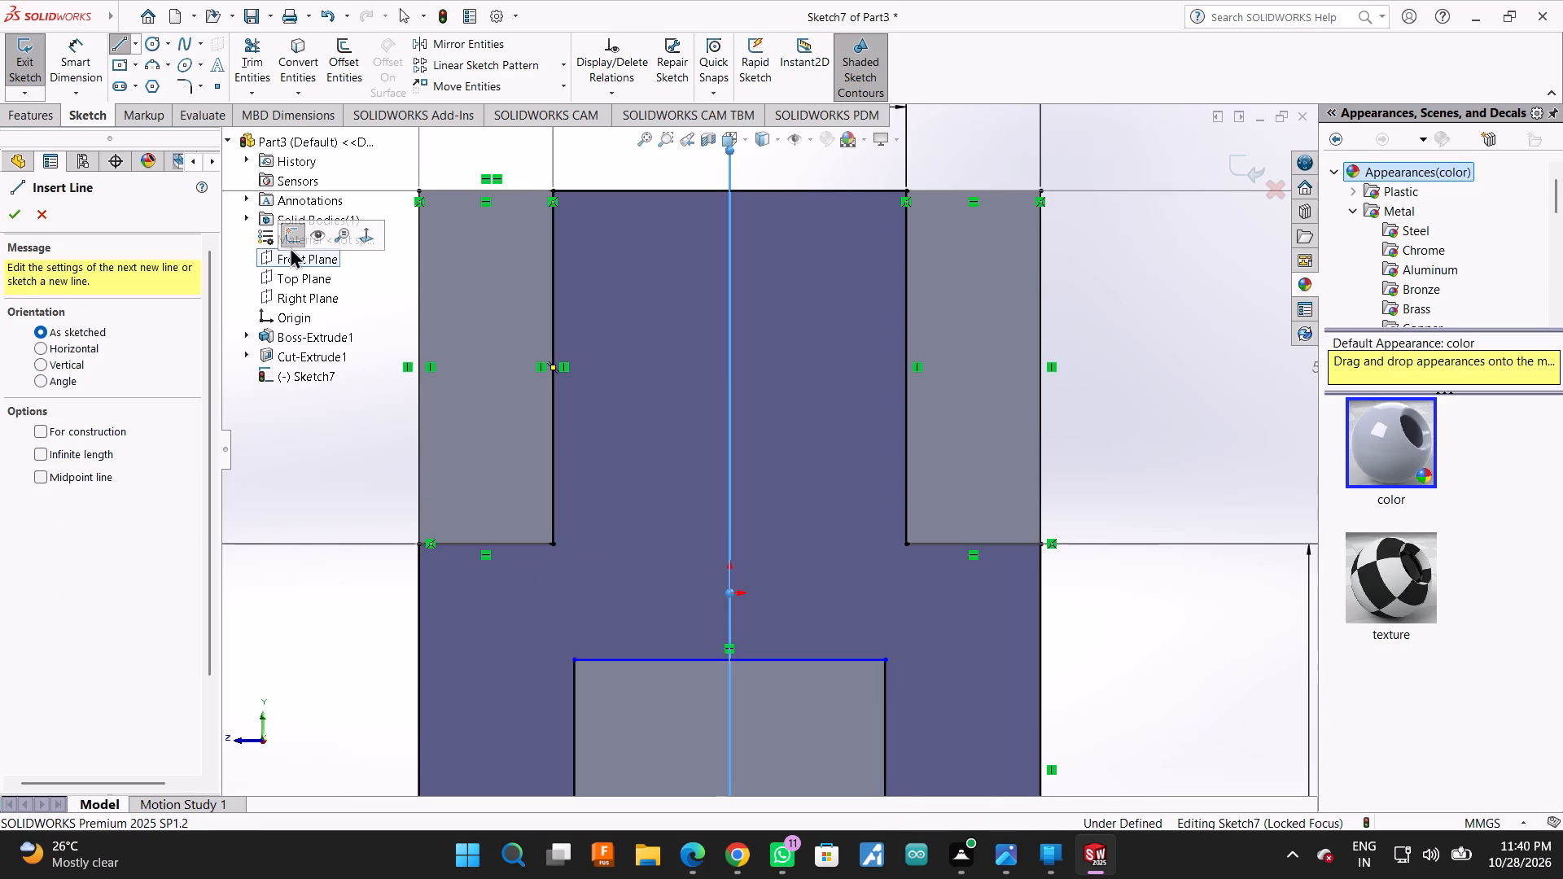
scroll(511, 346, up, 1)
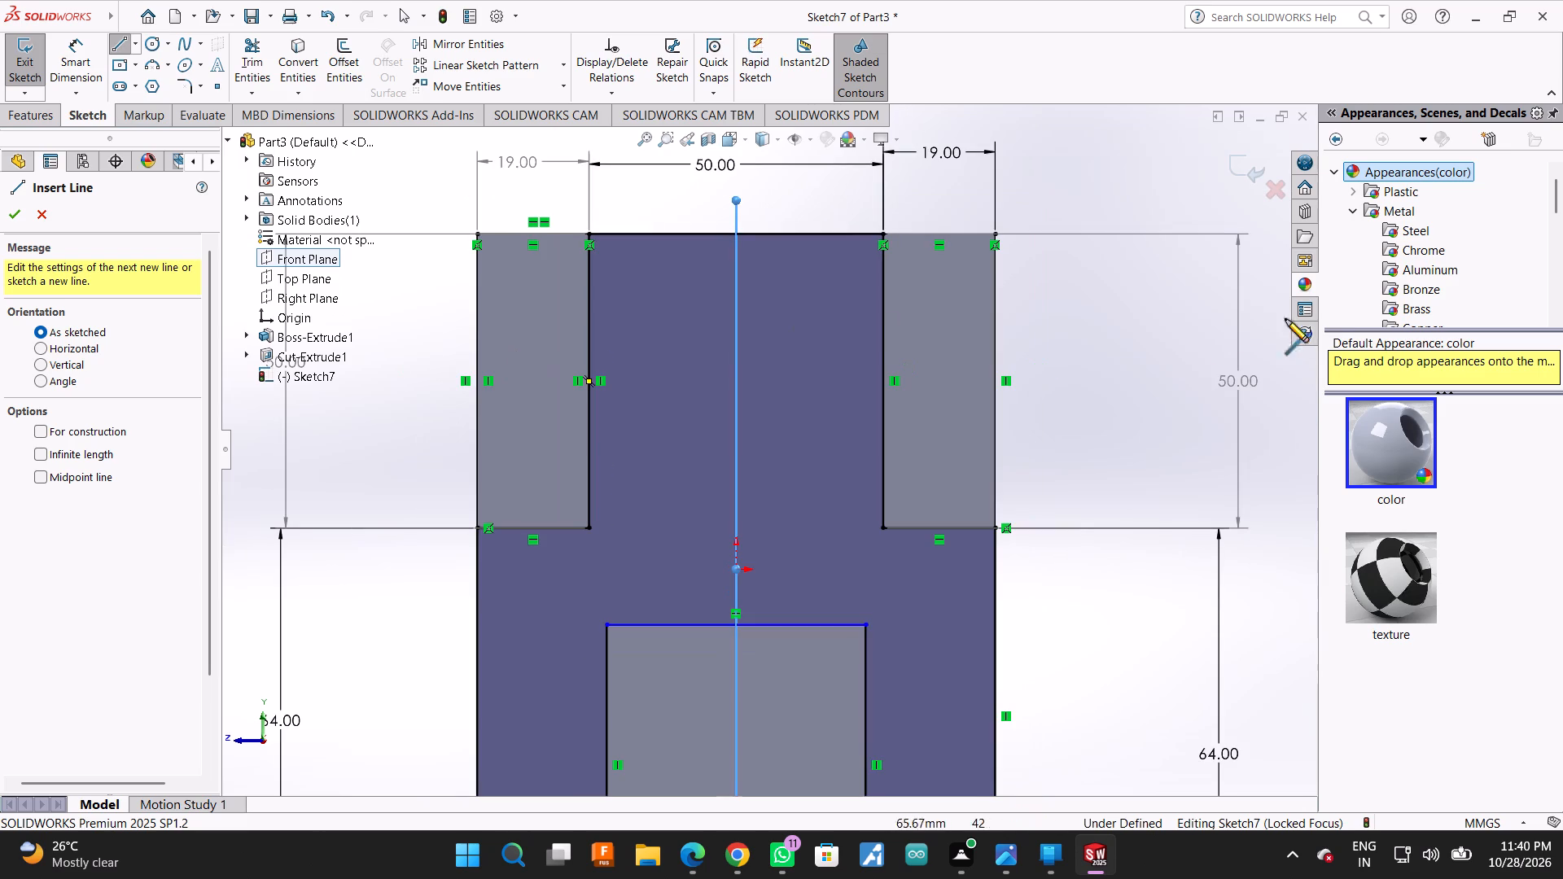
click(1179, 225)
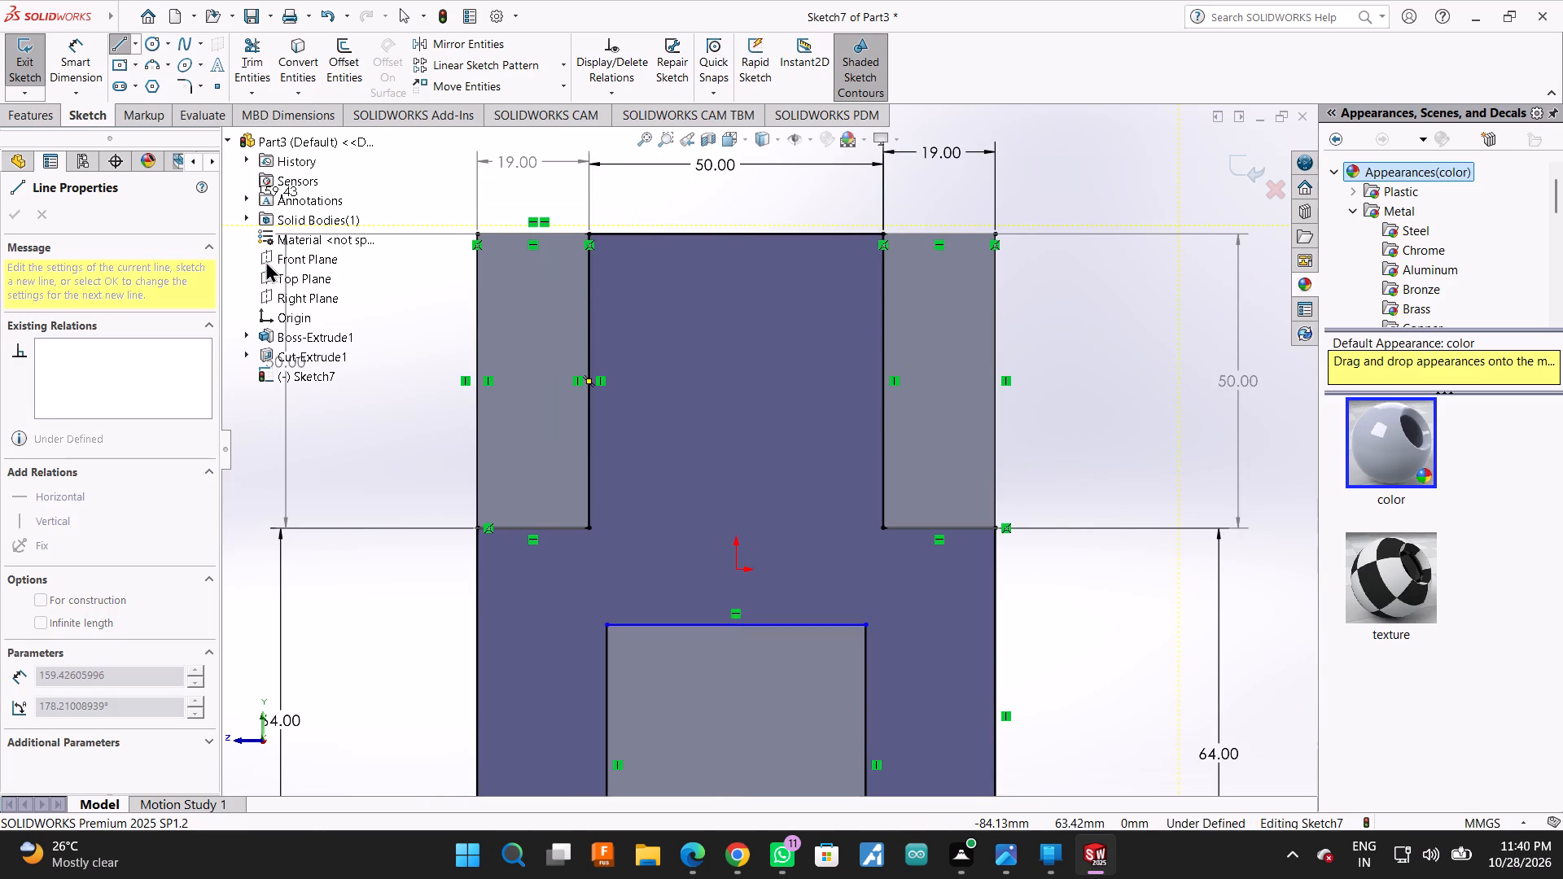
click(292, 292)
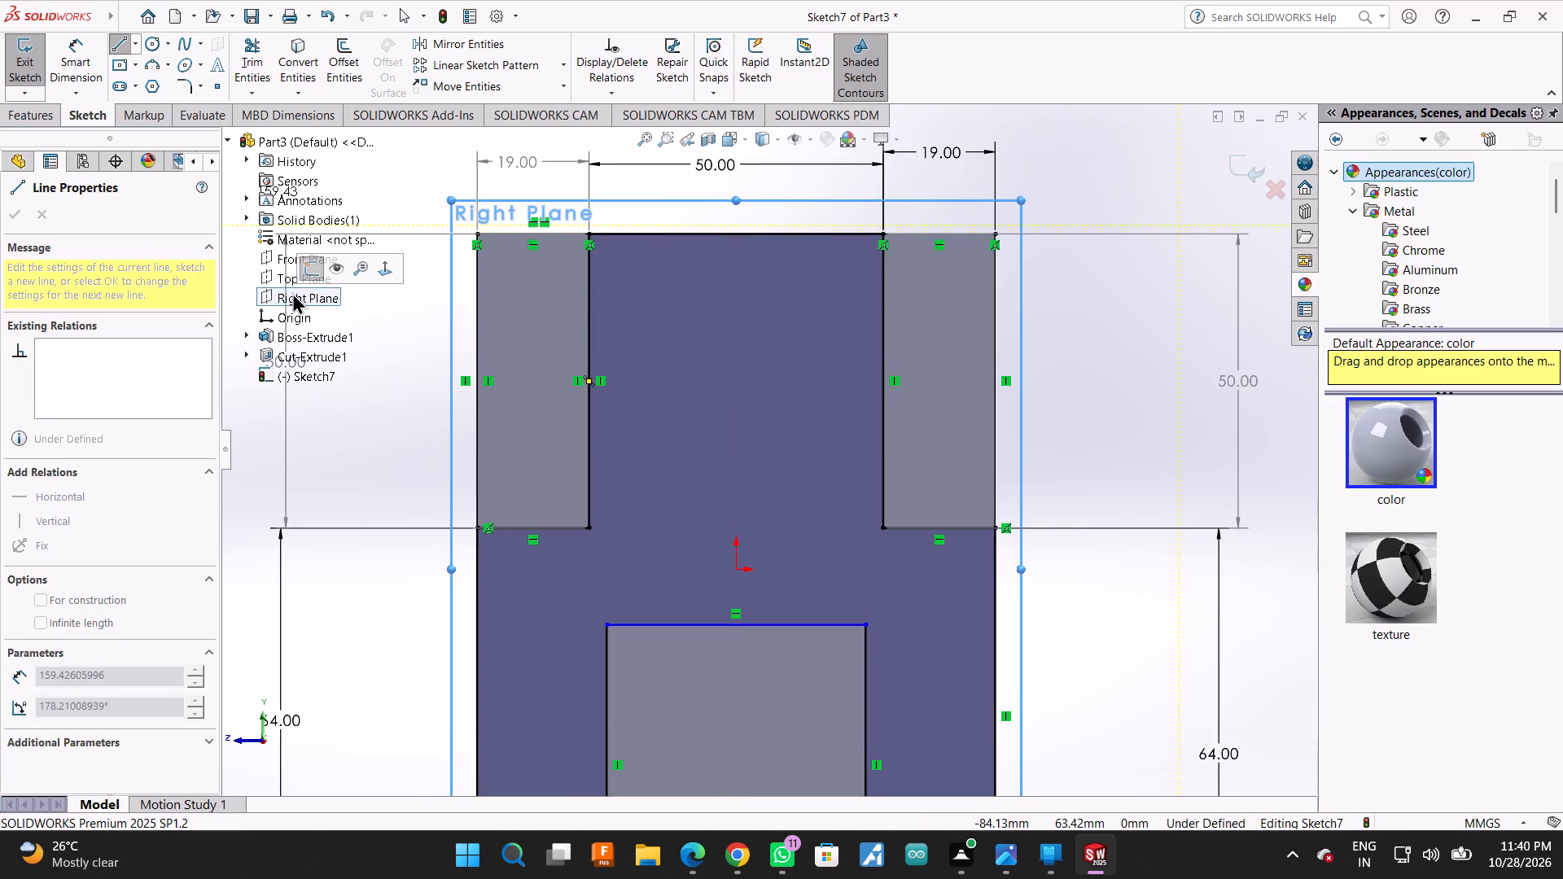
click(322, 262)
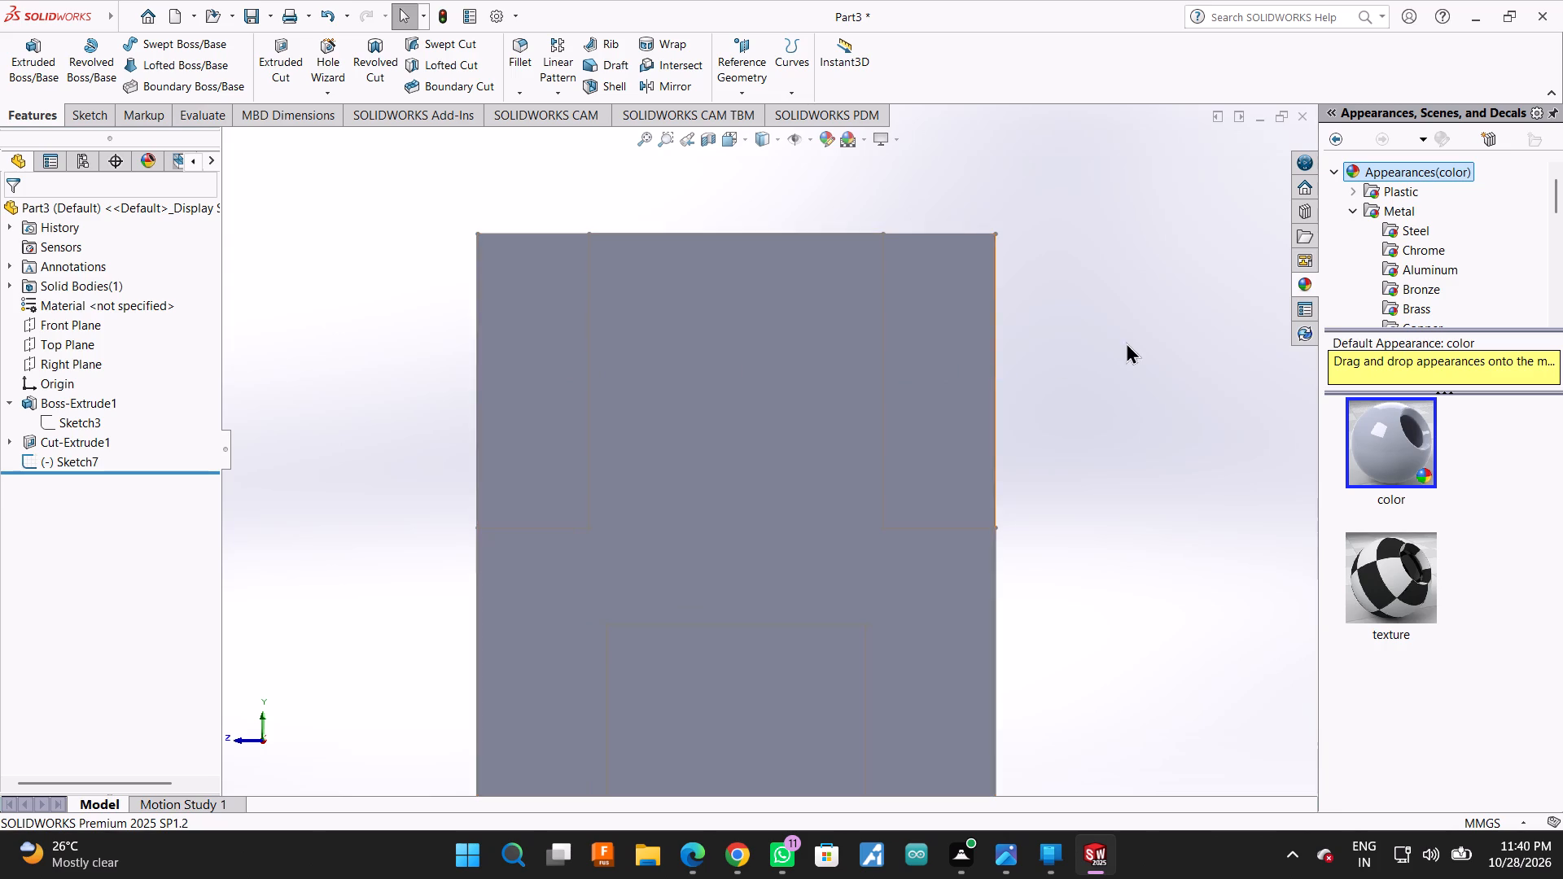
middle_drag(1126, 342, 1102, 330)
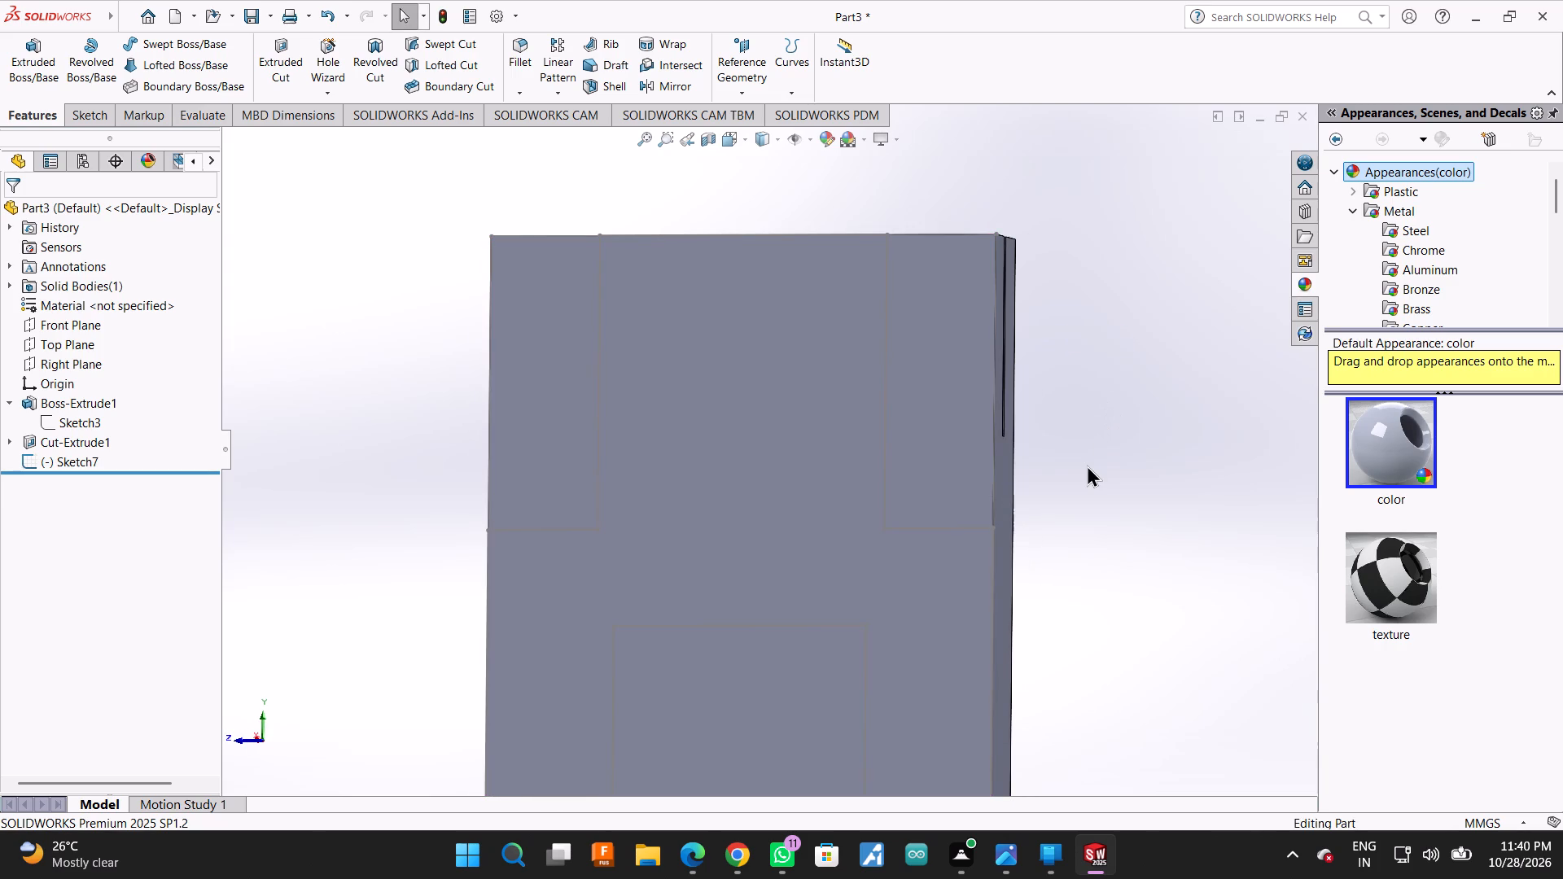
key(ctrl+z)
Draw a 19 mm horizontal line along the top edge of the first upper corner region.
scroll(512, 253, up, 1)
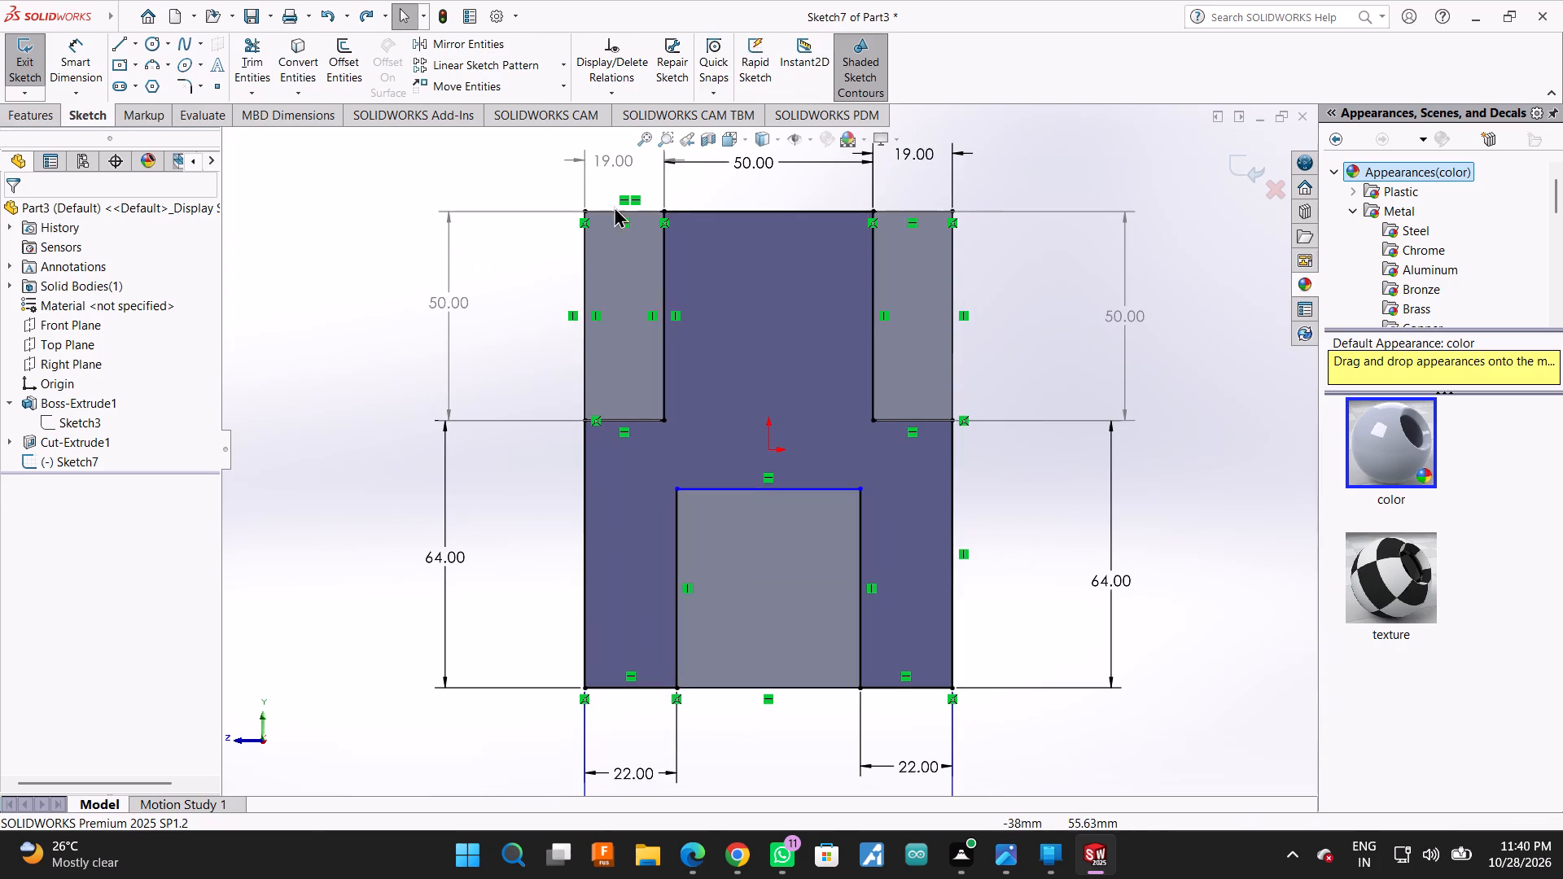
scroll(616, 192, down, 3)
scroll(616, 192, up, 5)
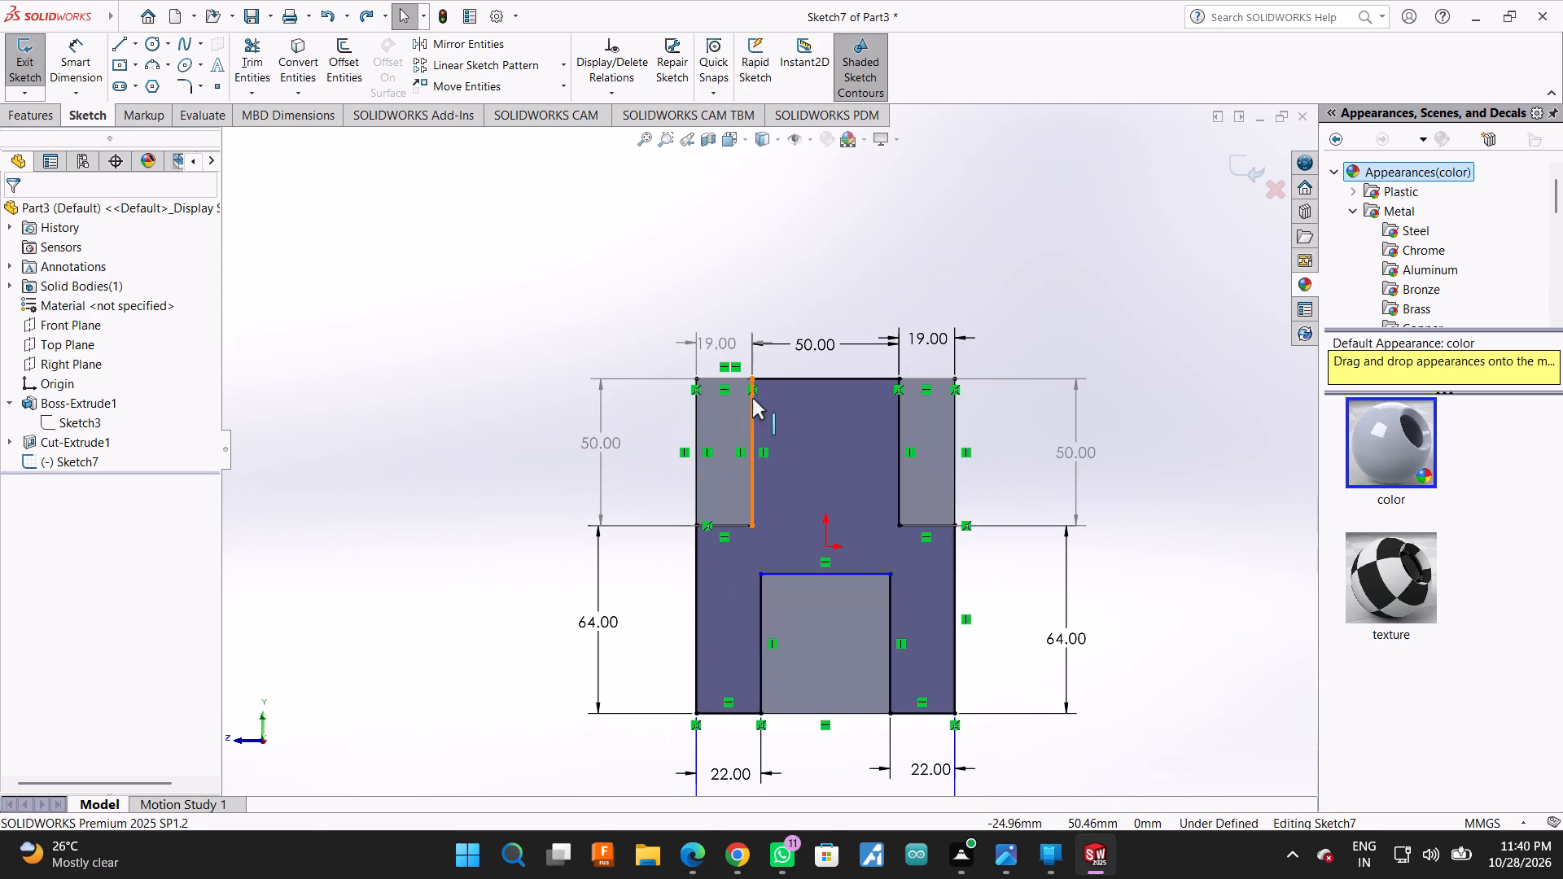
scroll(764, 392, down, 2)
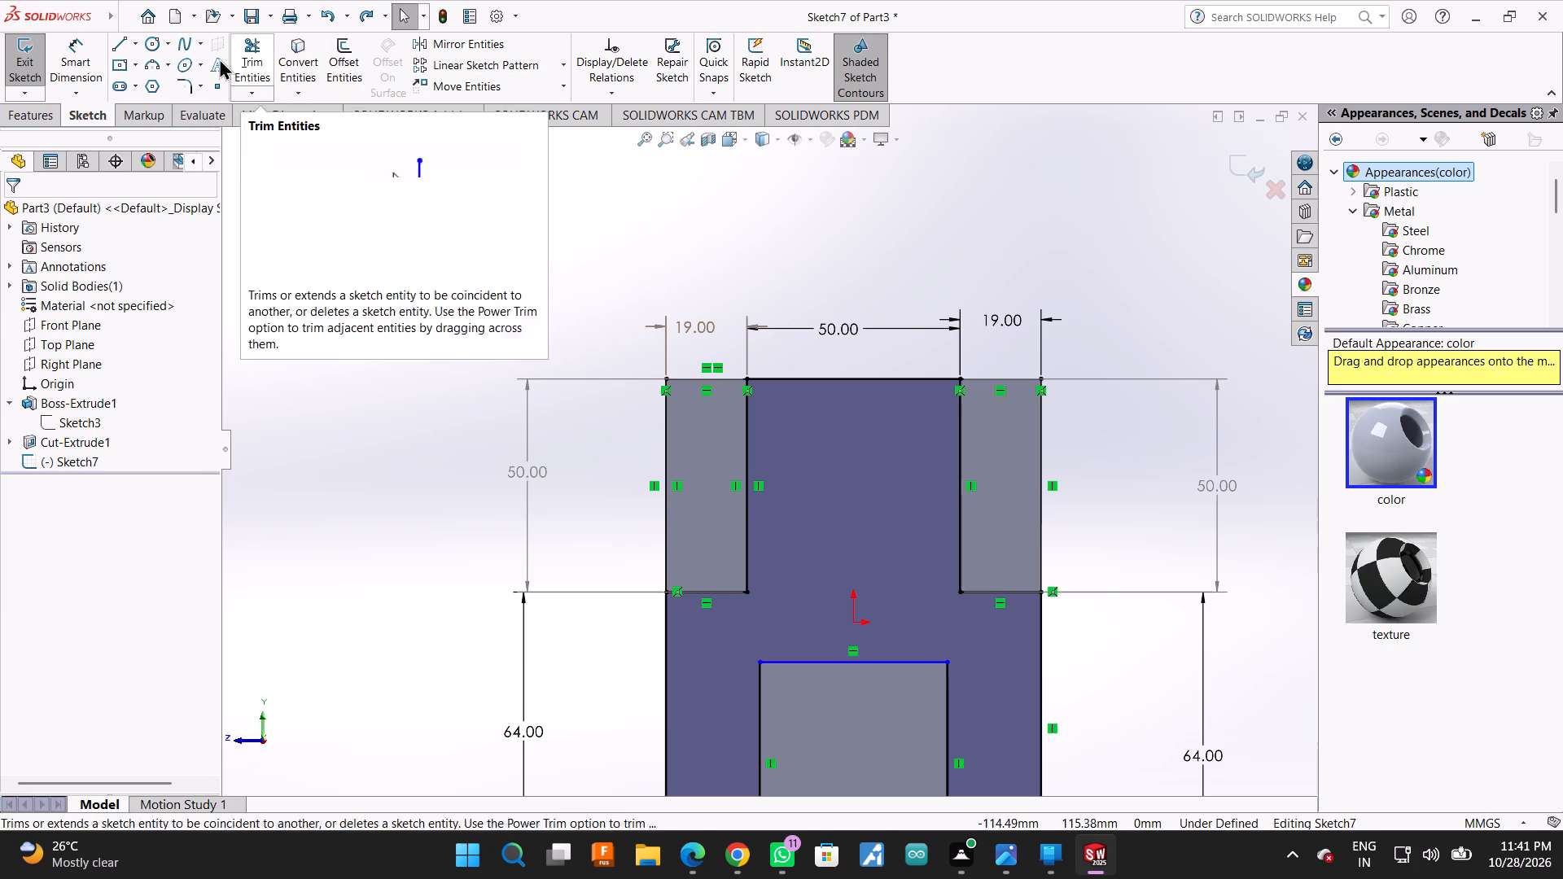
click(116, 33)
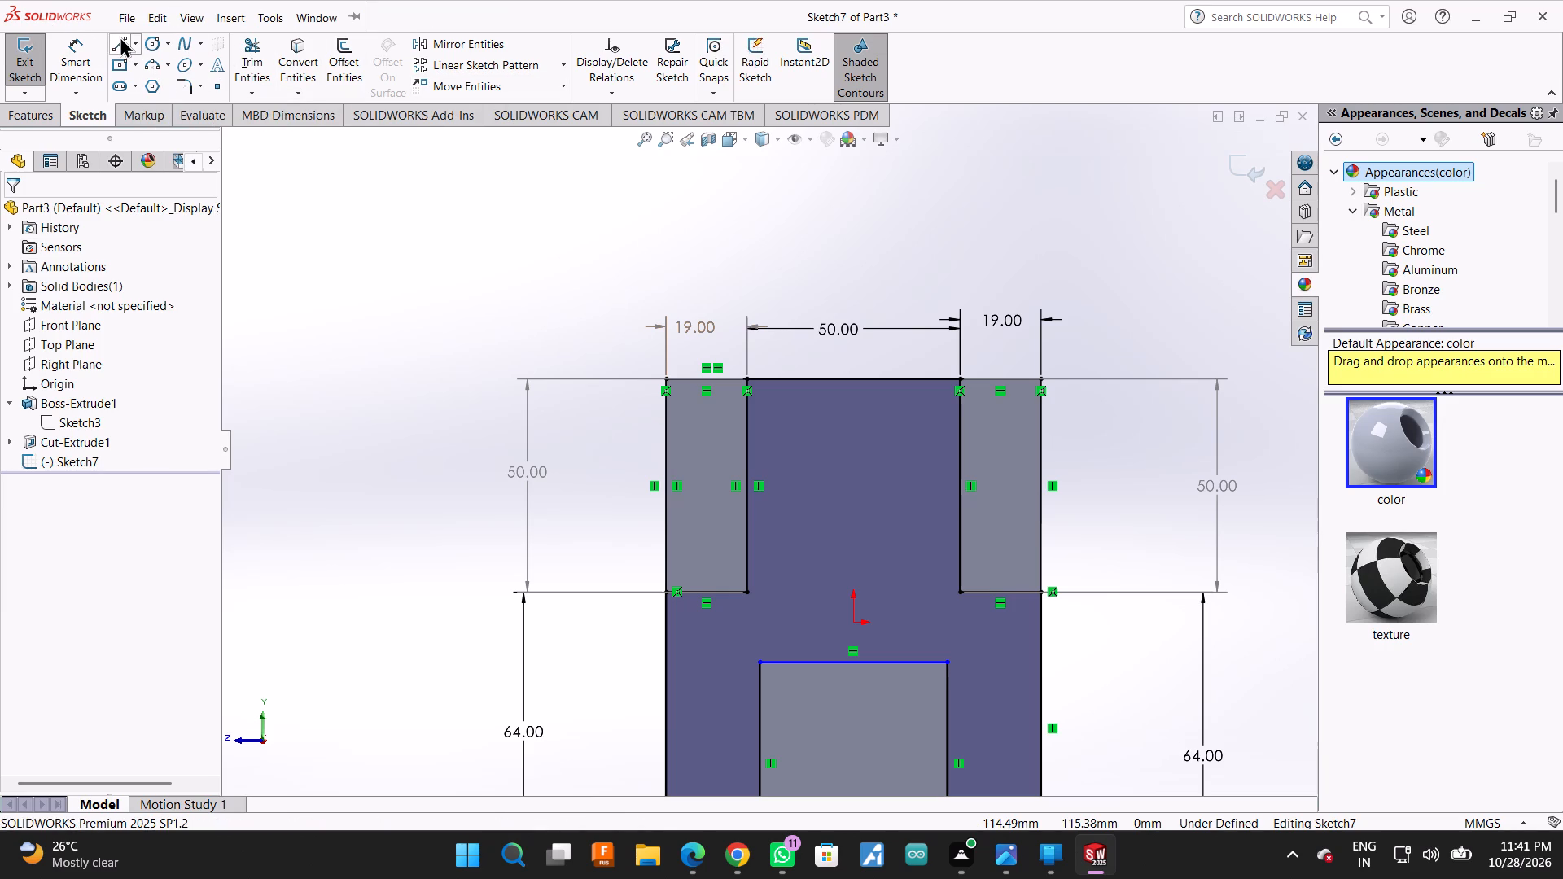
click(120, 36)
scroll(510, 322, down, 3)
scroll(915, 461, down, 1)
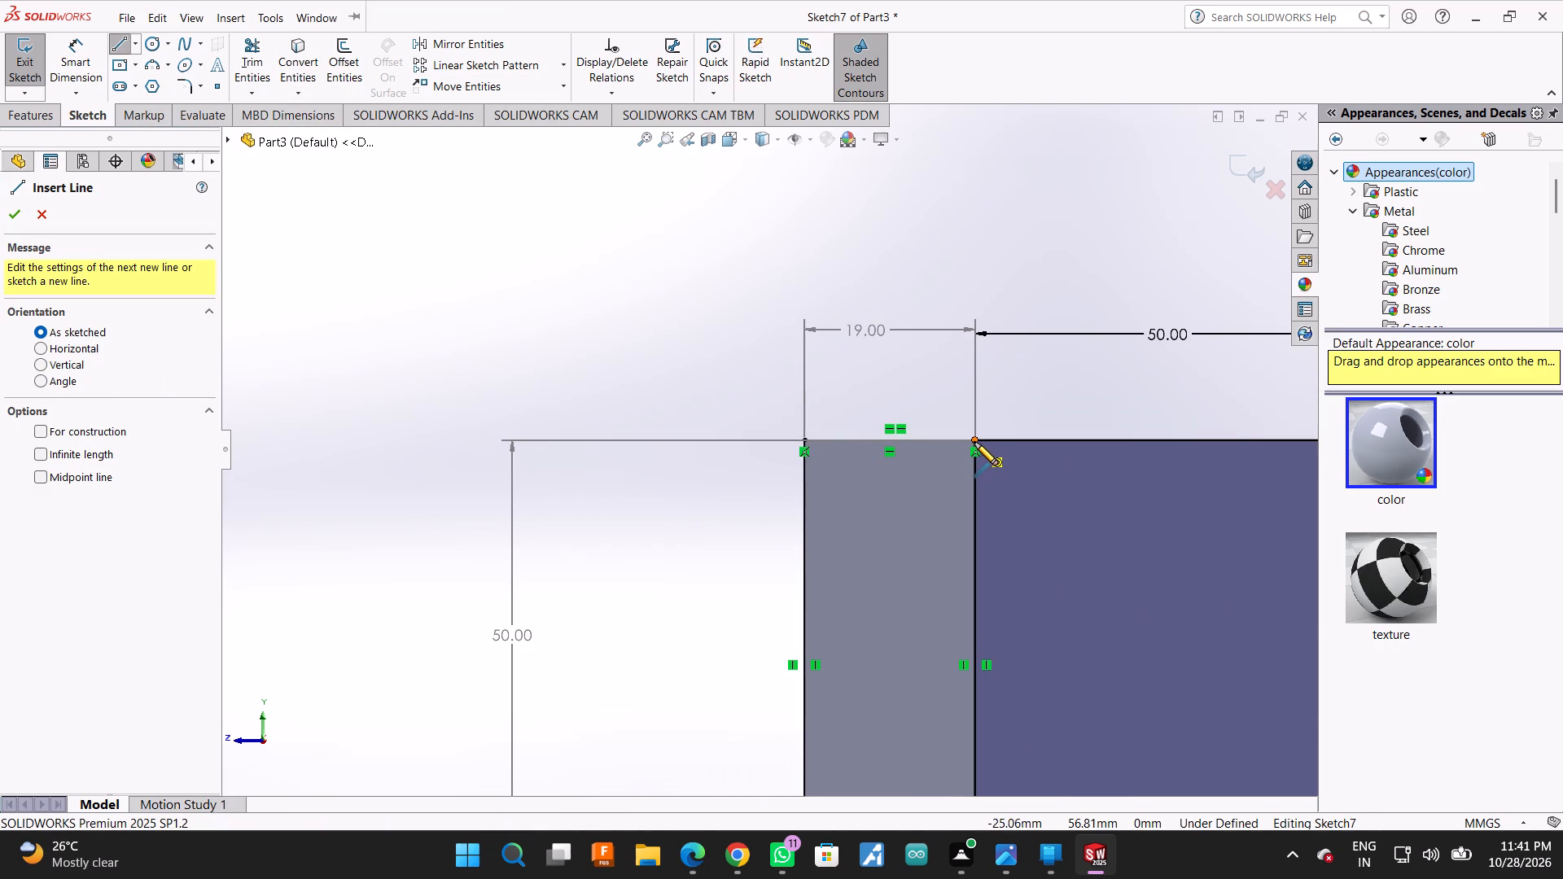
click(975, 440)
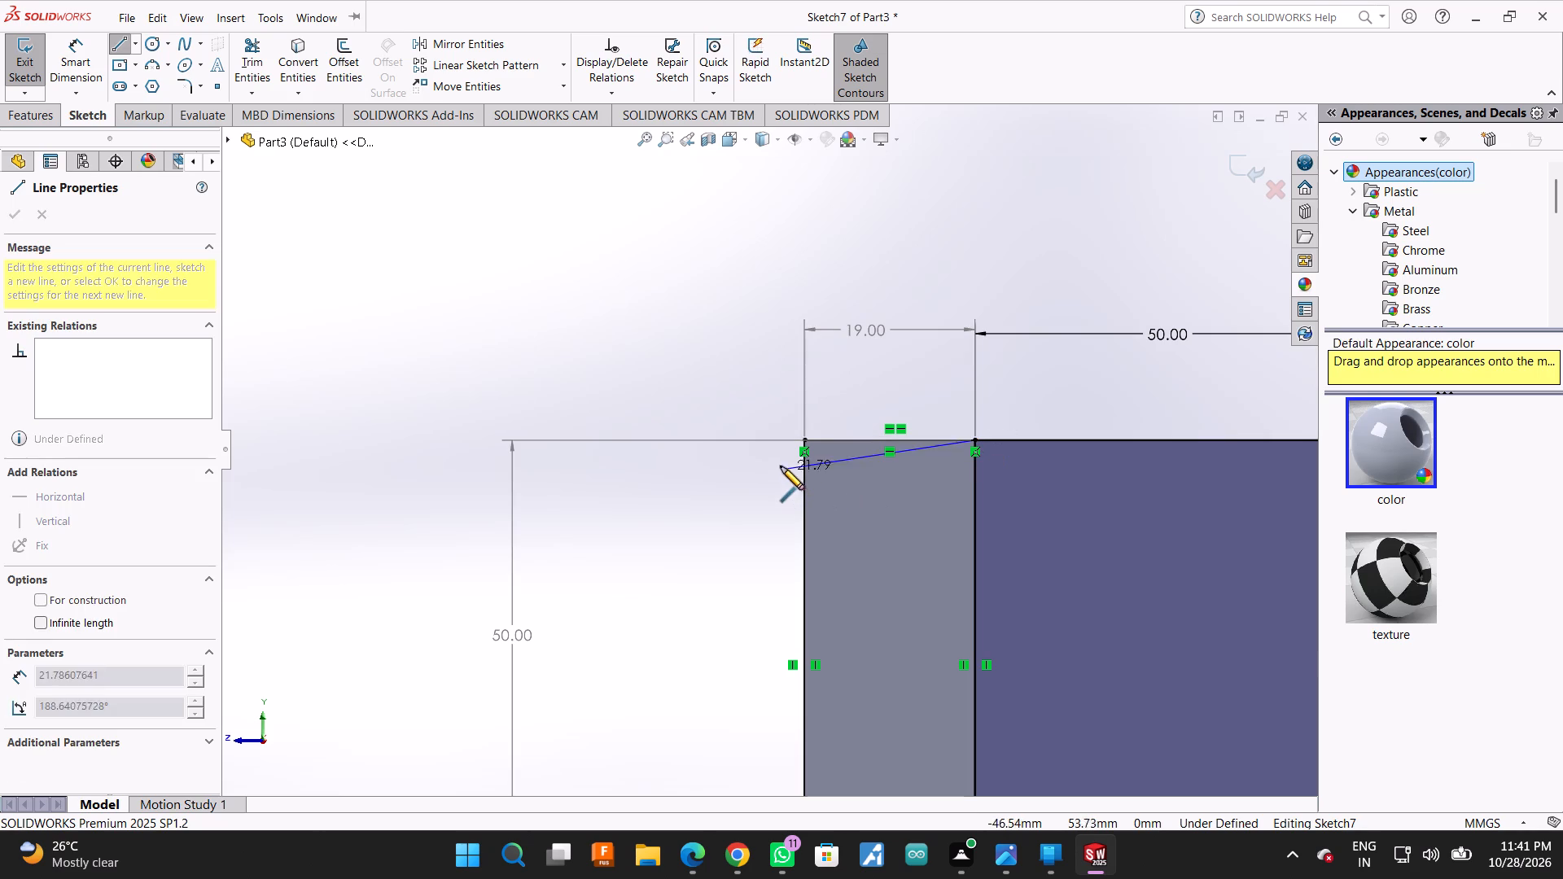
click(807, 441)
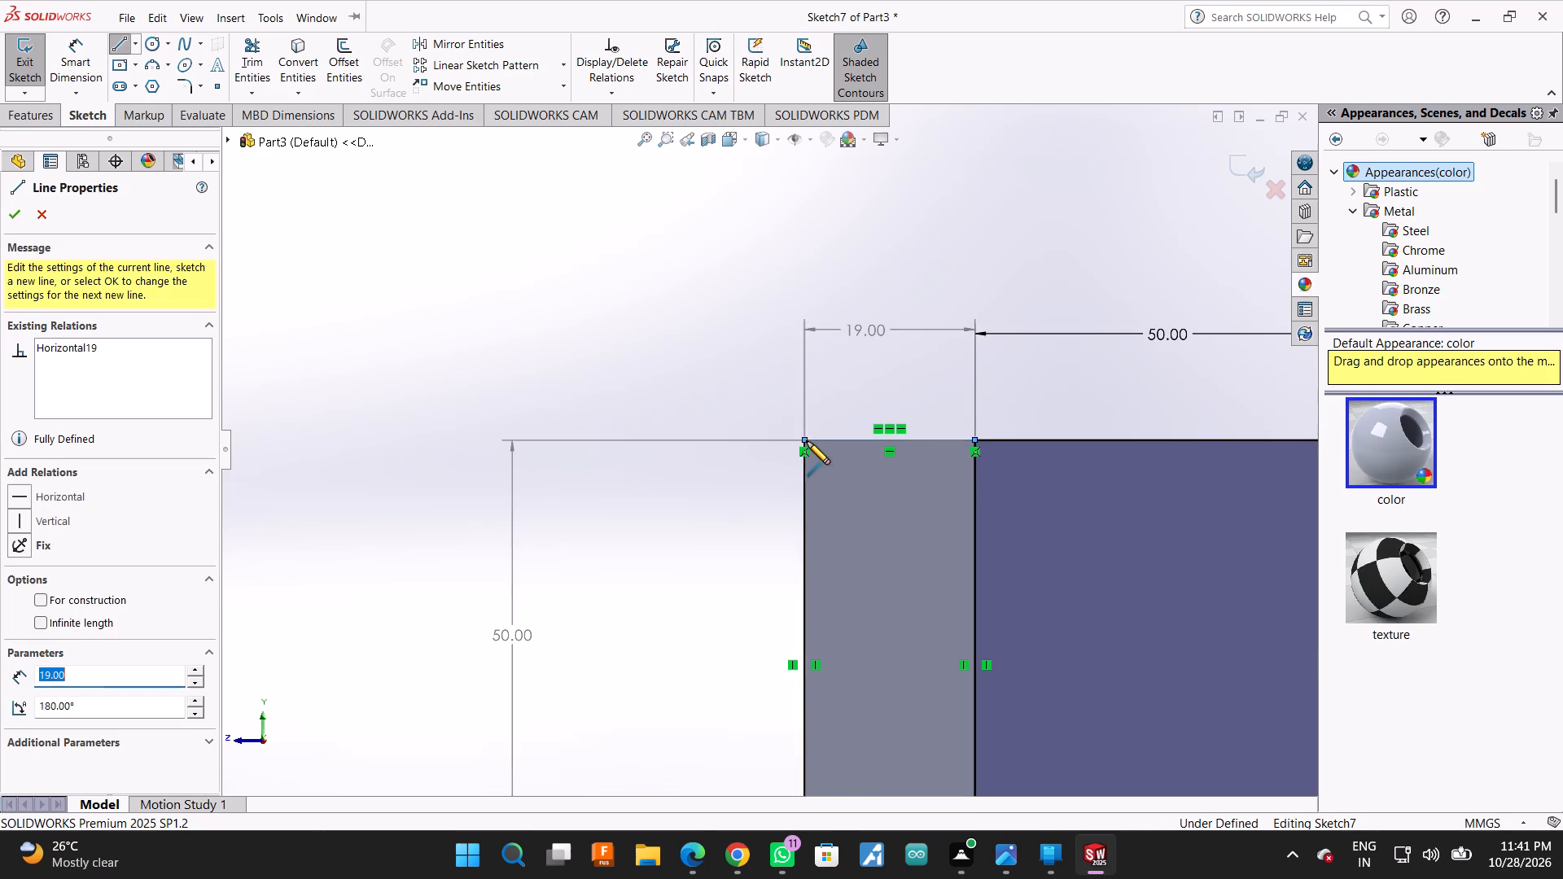
Retrace the first upper corner region's remaining sides with a 50 mm inner vertical, about 49 mm outer vertical and 19 mm shoulder line.
scroll(815, 471, up, 2)
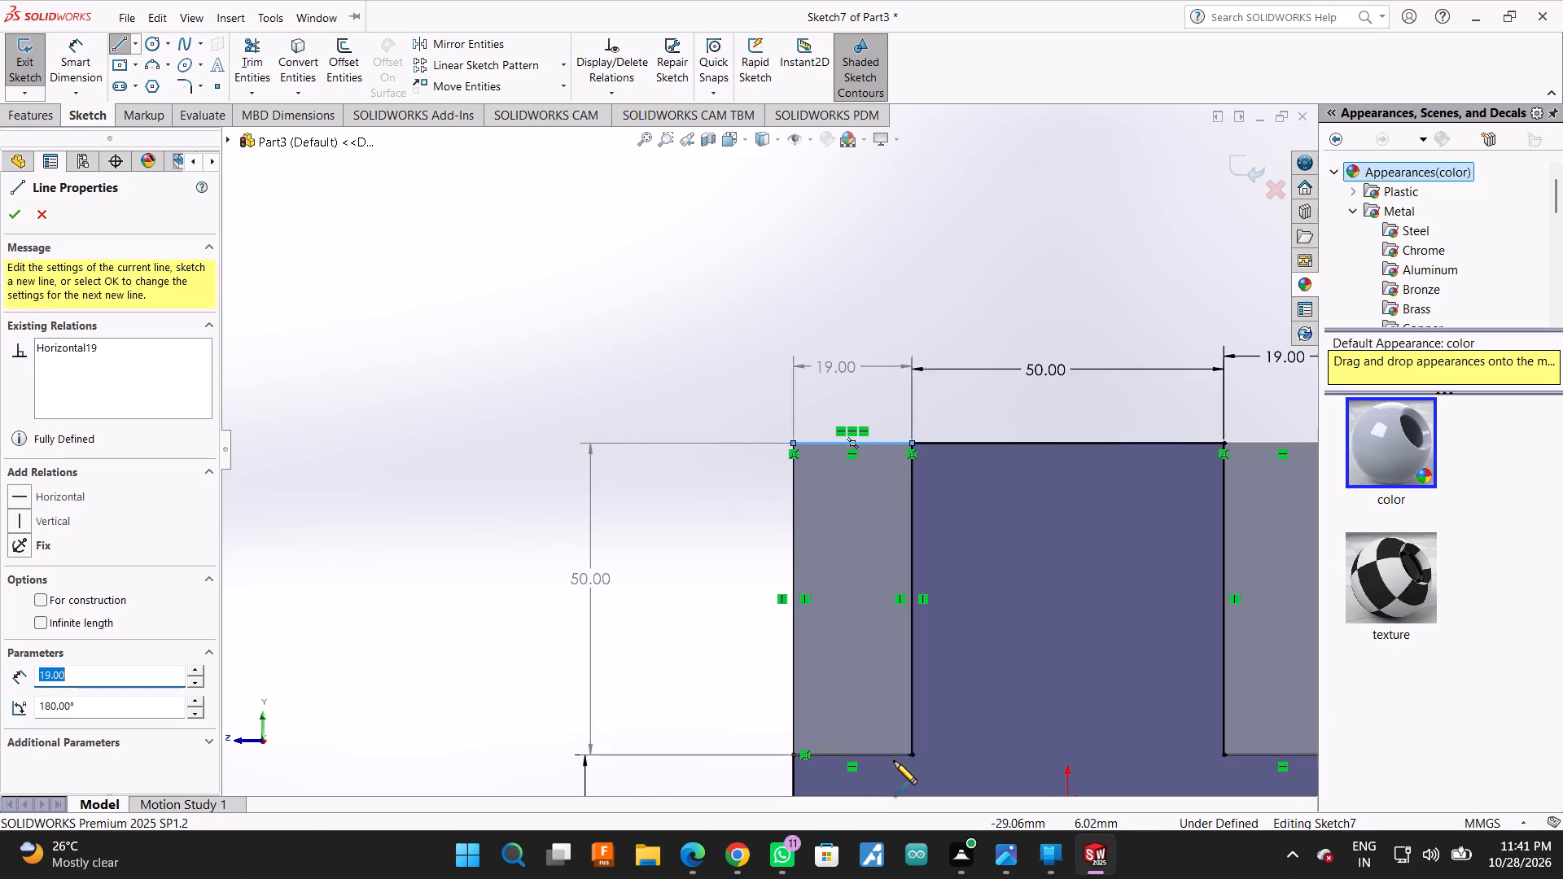
click(913, 755)
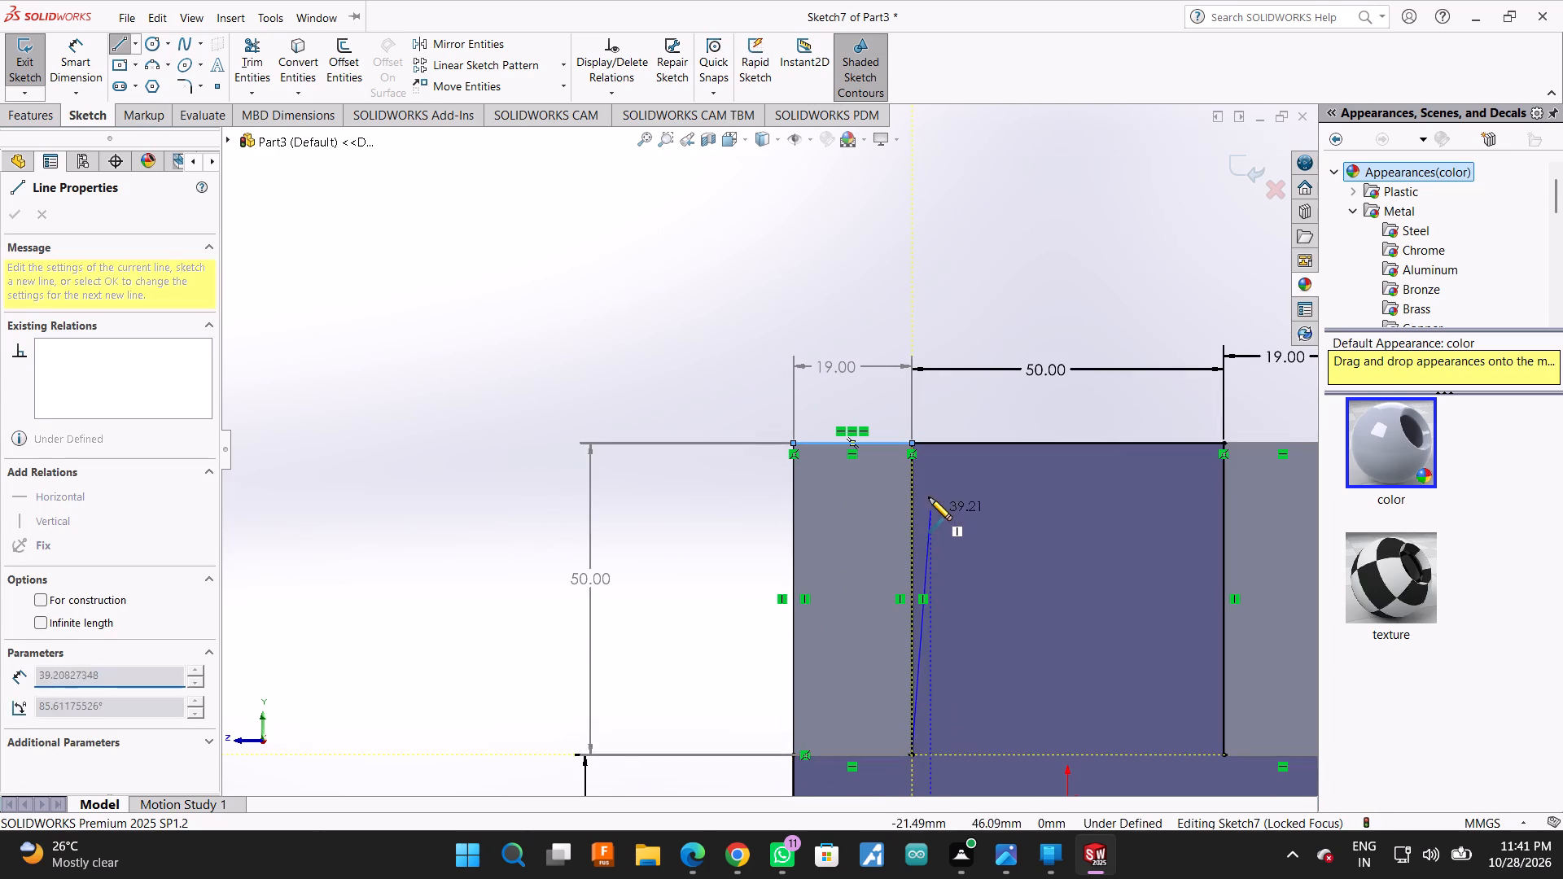
click(912, 443)
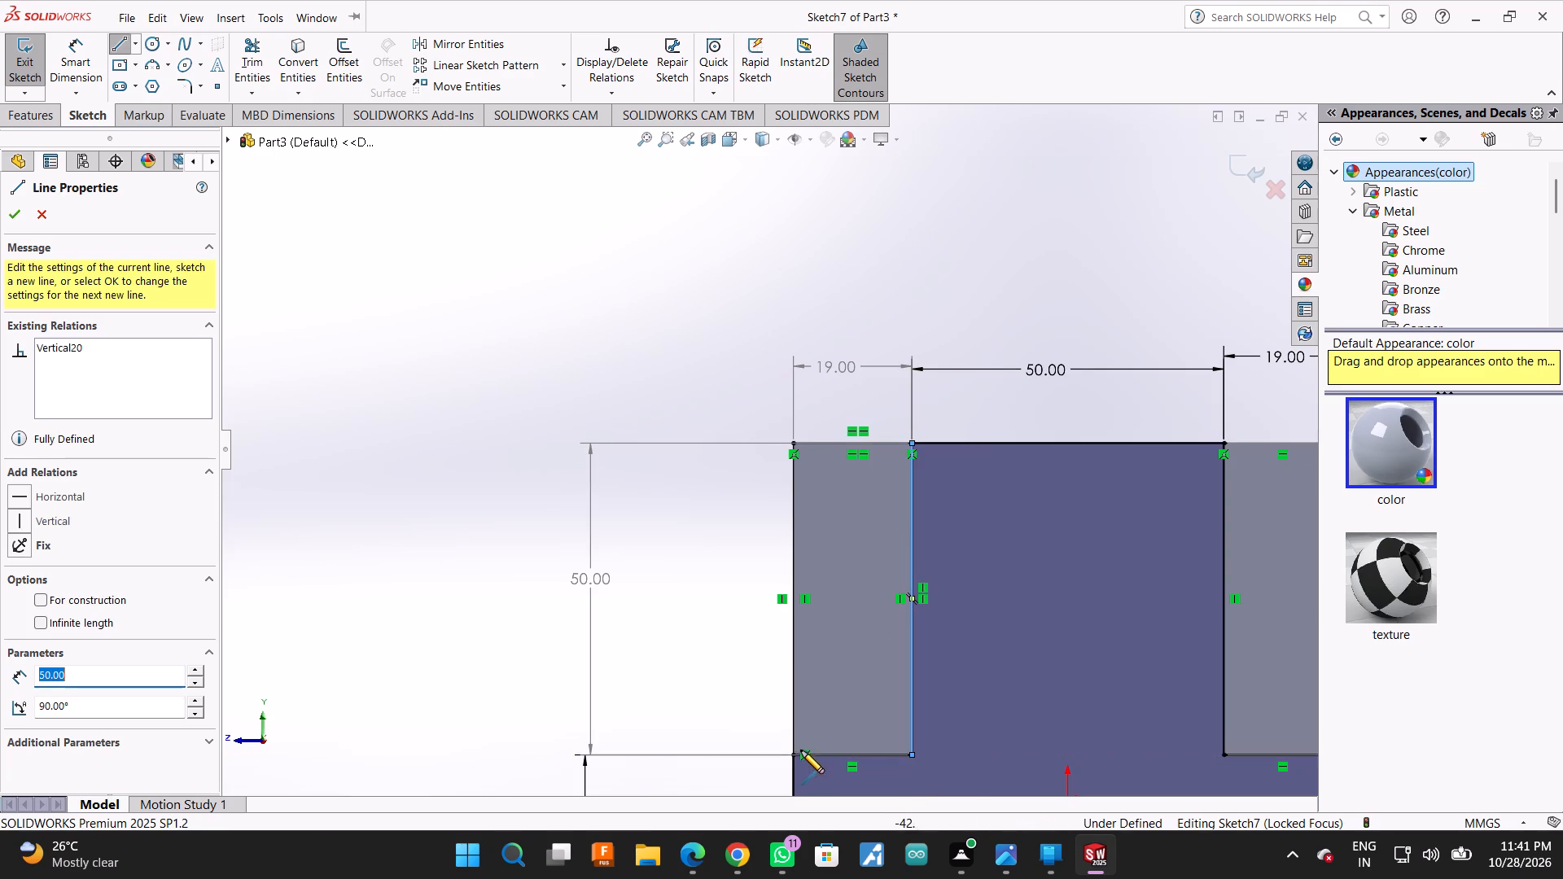
click(794, 757)
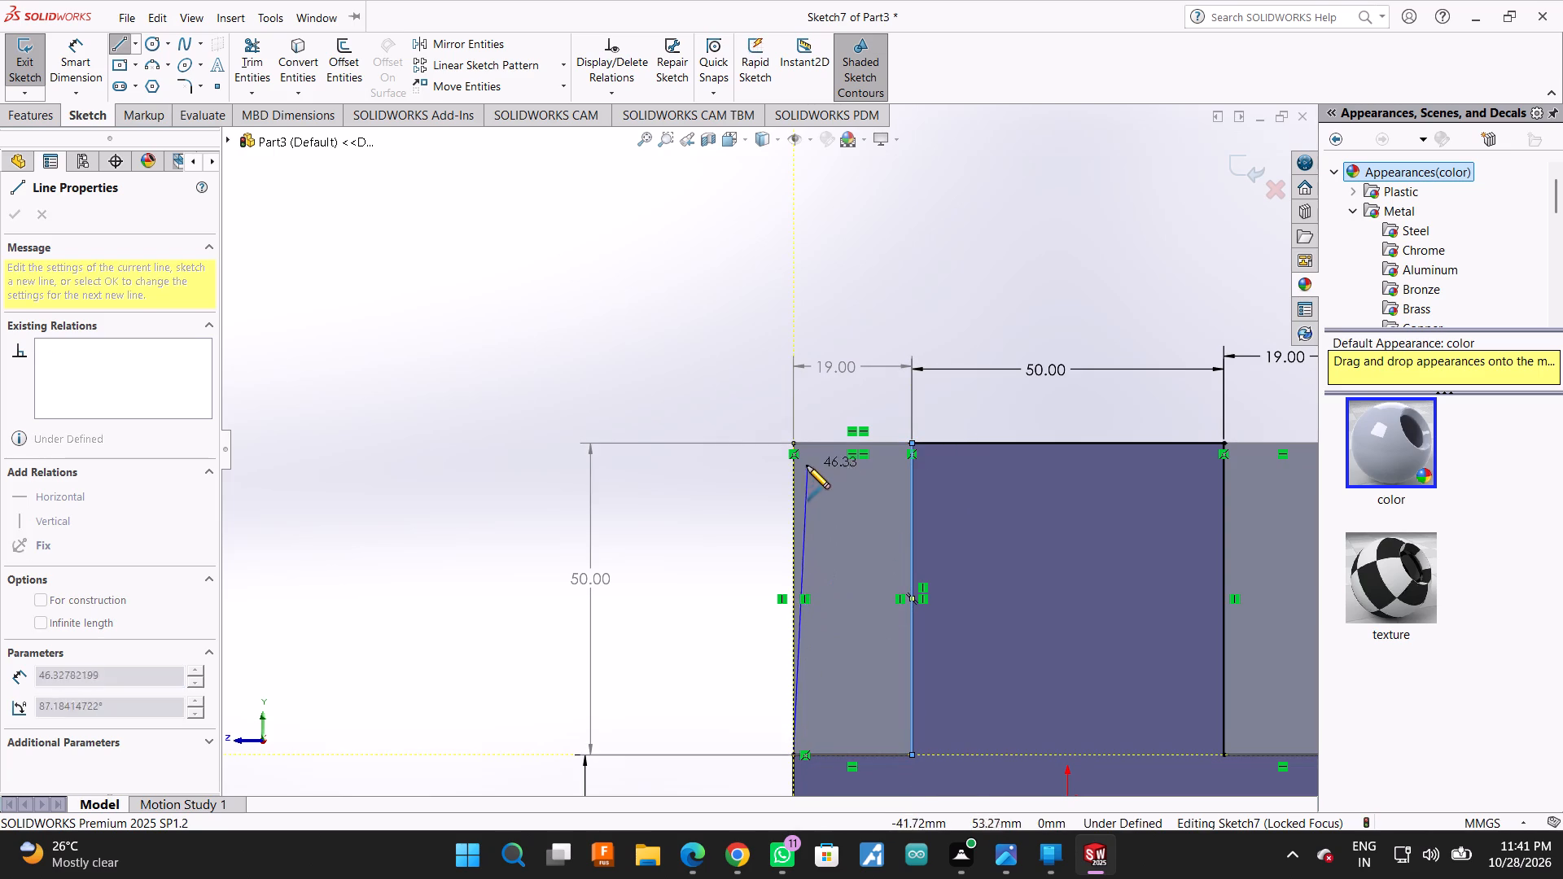
click(798, 448)
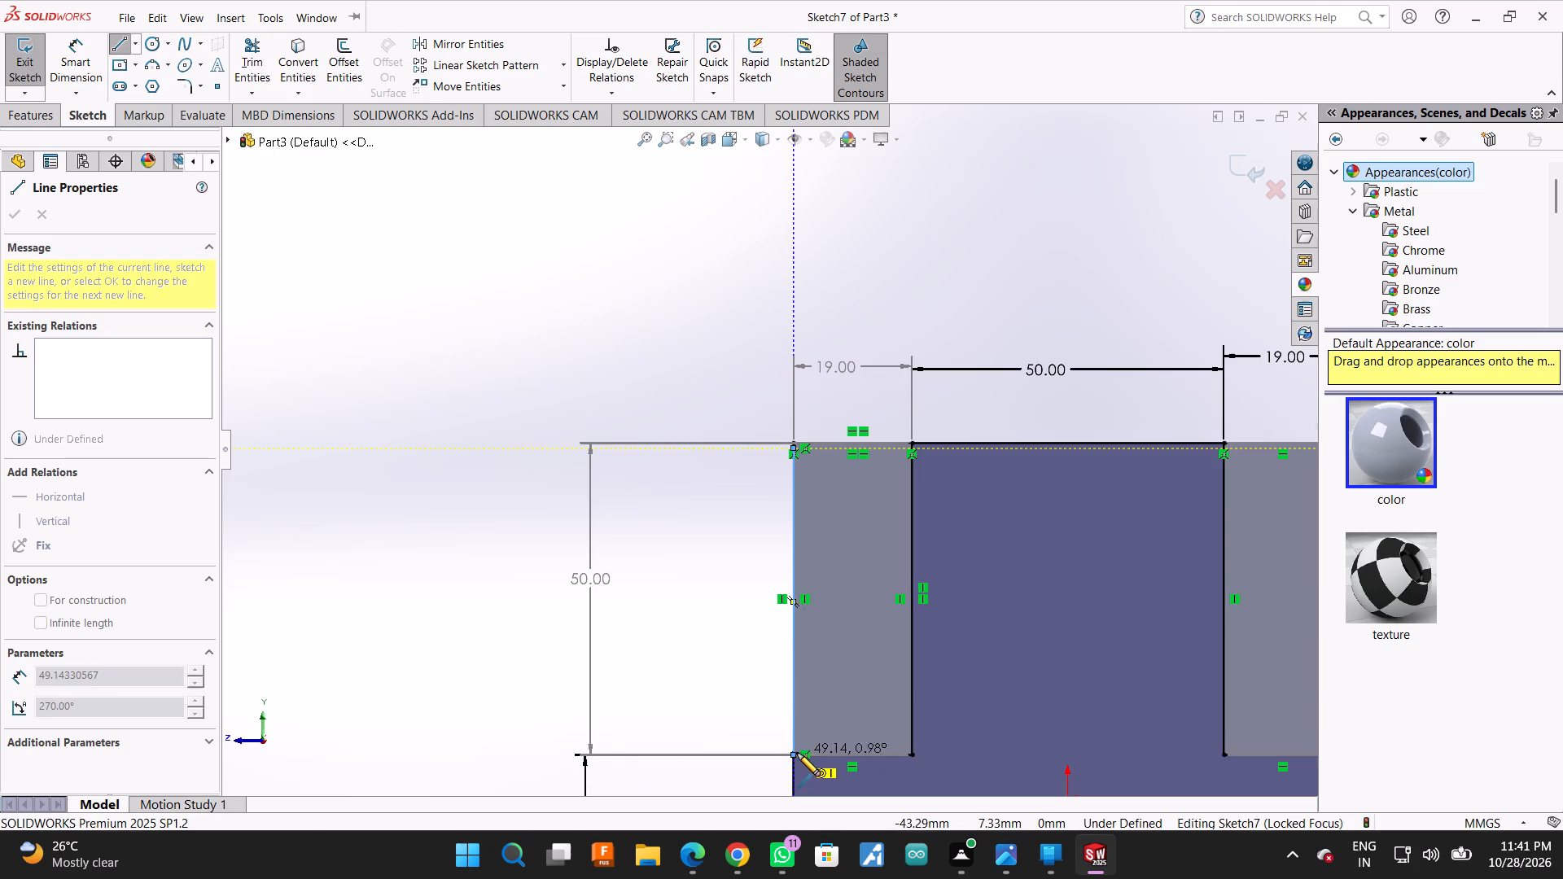
click(792, 755)
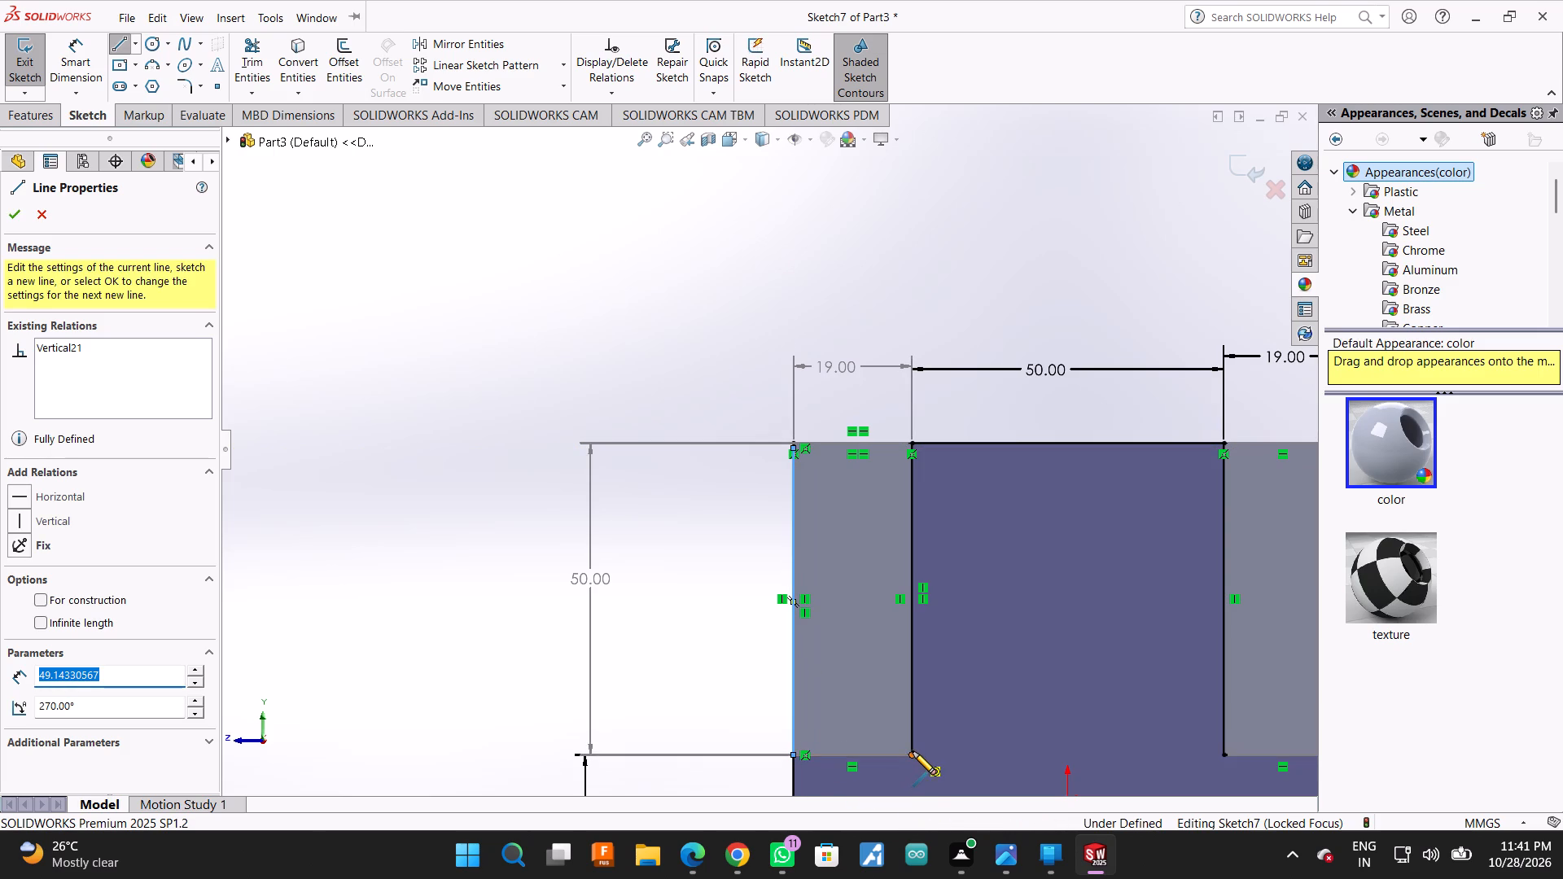
click(912, 754)
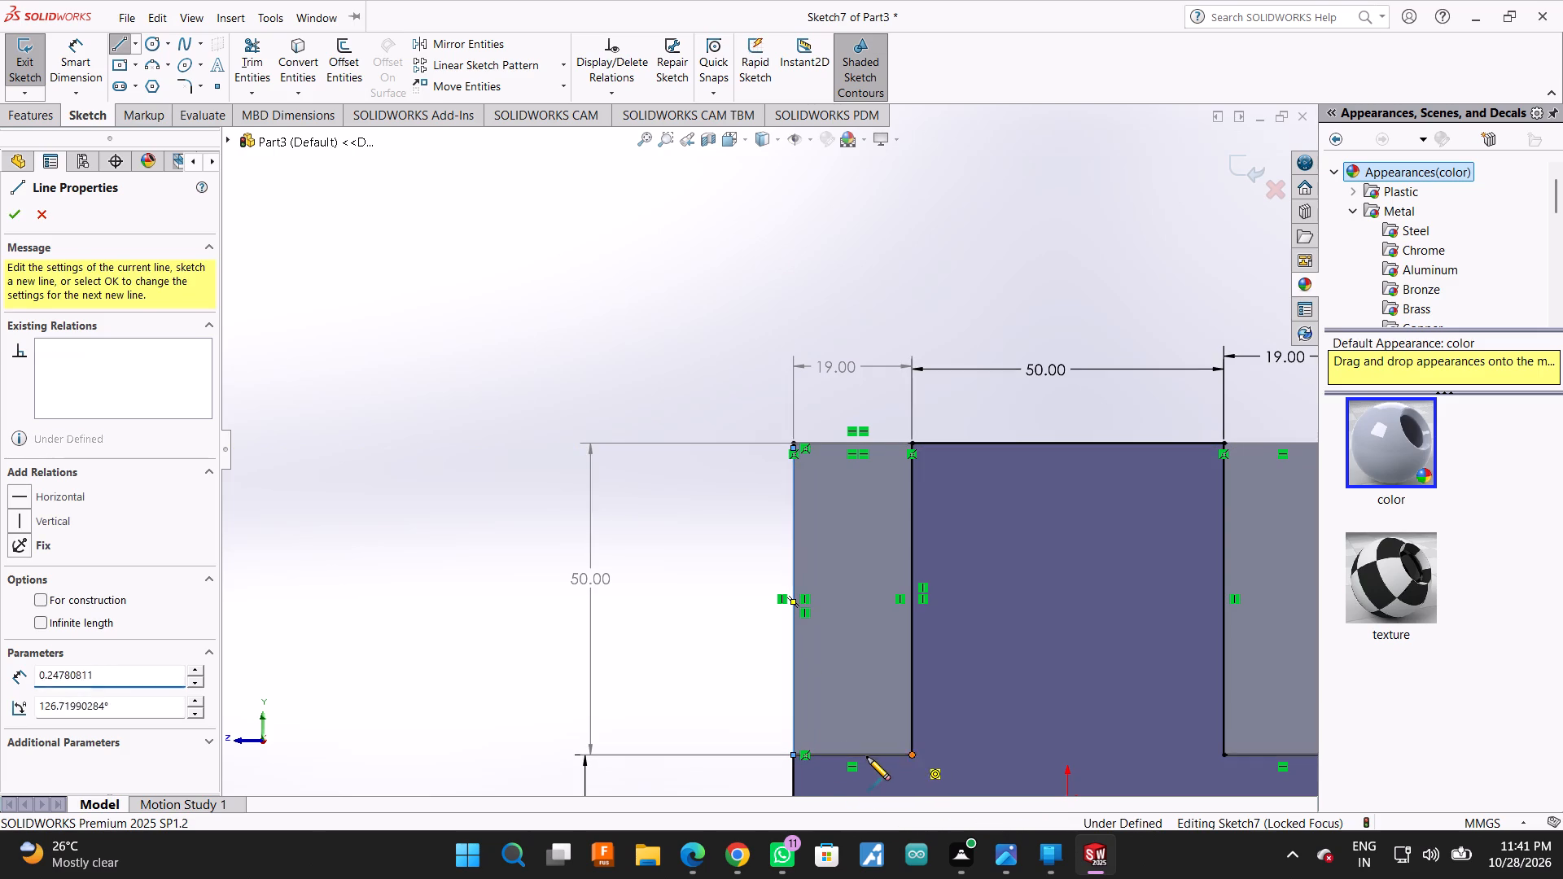
click(795, 755)
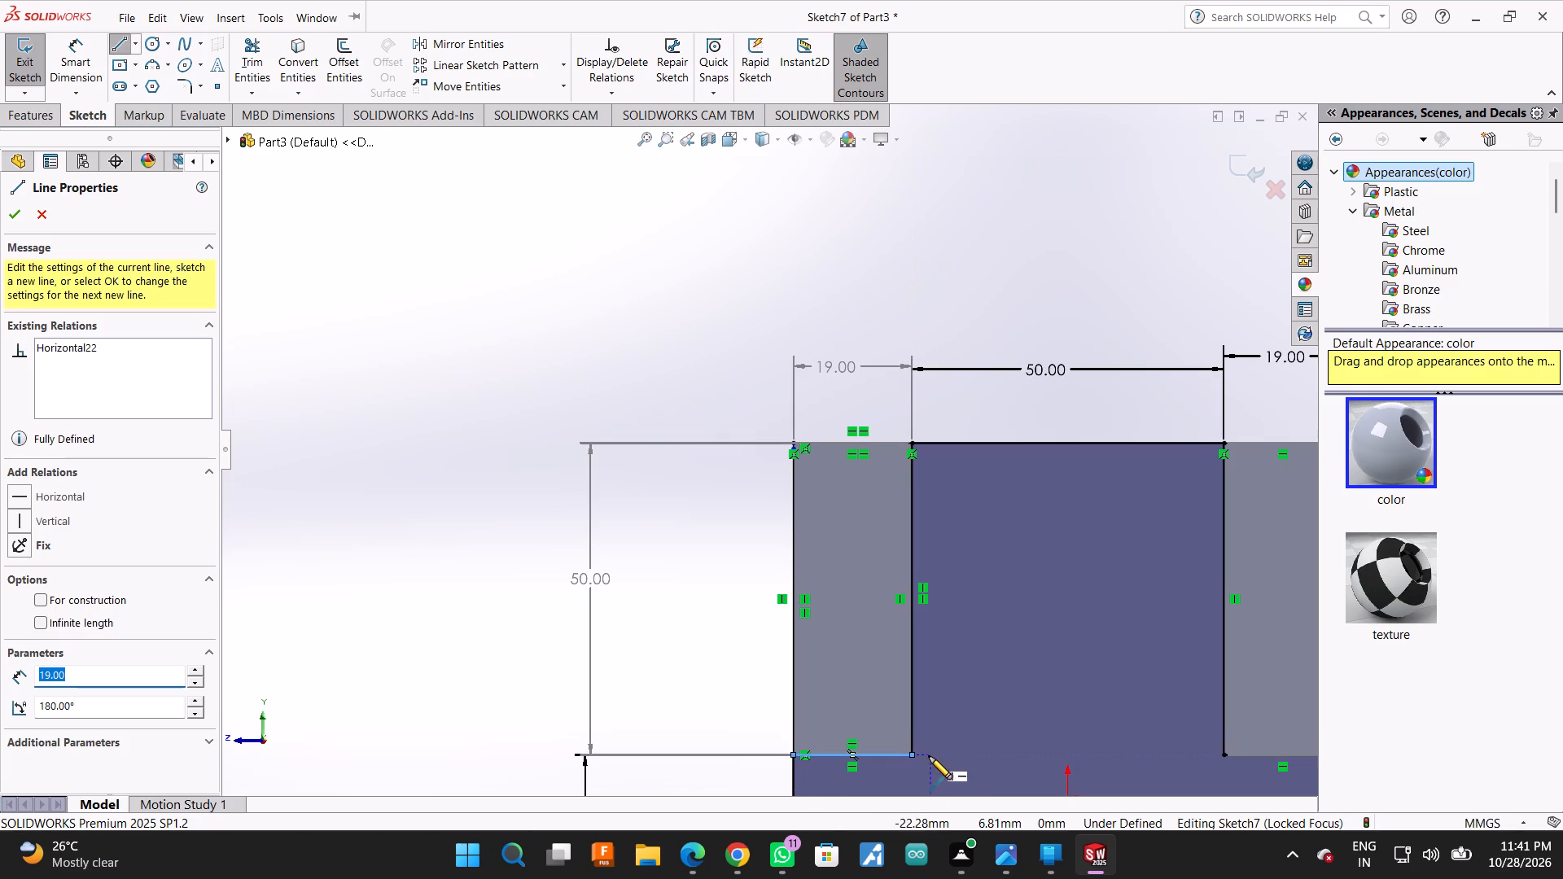
Trim the top line between the corner regions, the first side's lower outer line, and the first upper corner region's inner vertical and shoulder lines.
scroll(925, 754, up, 2)
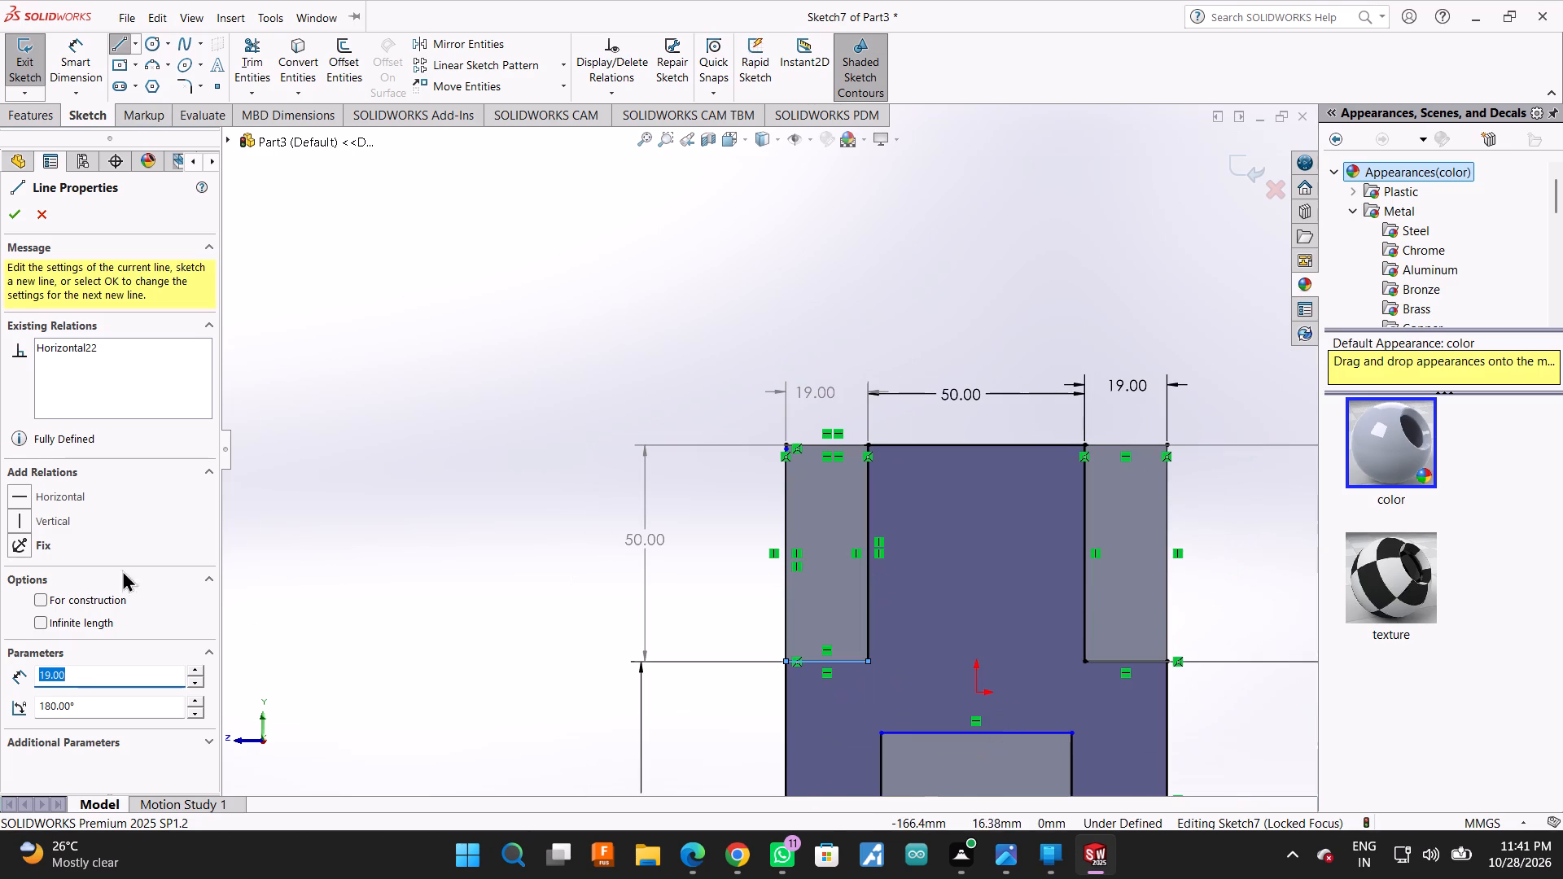
click(257, 54)
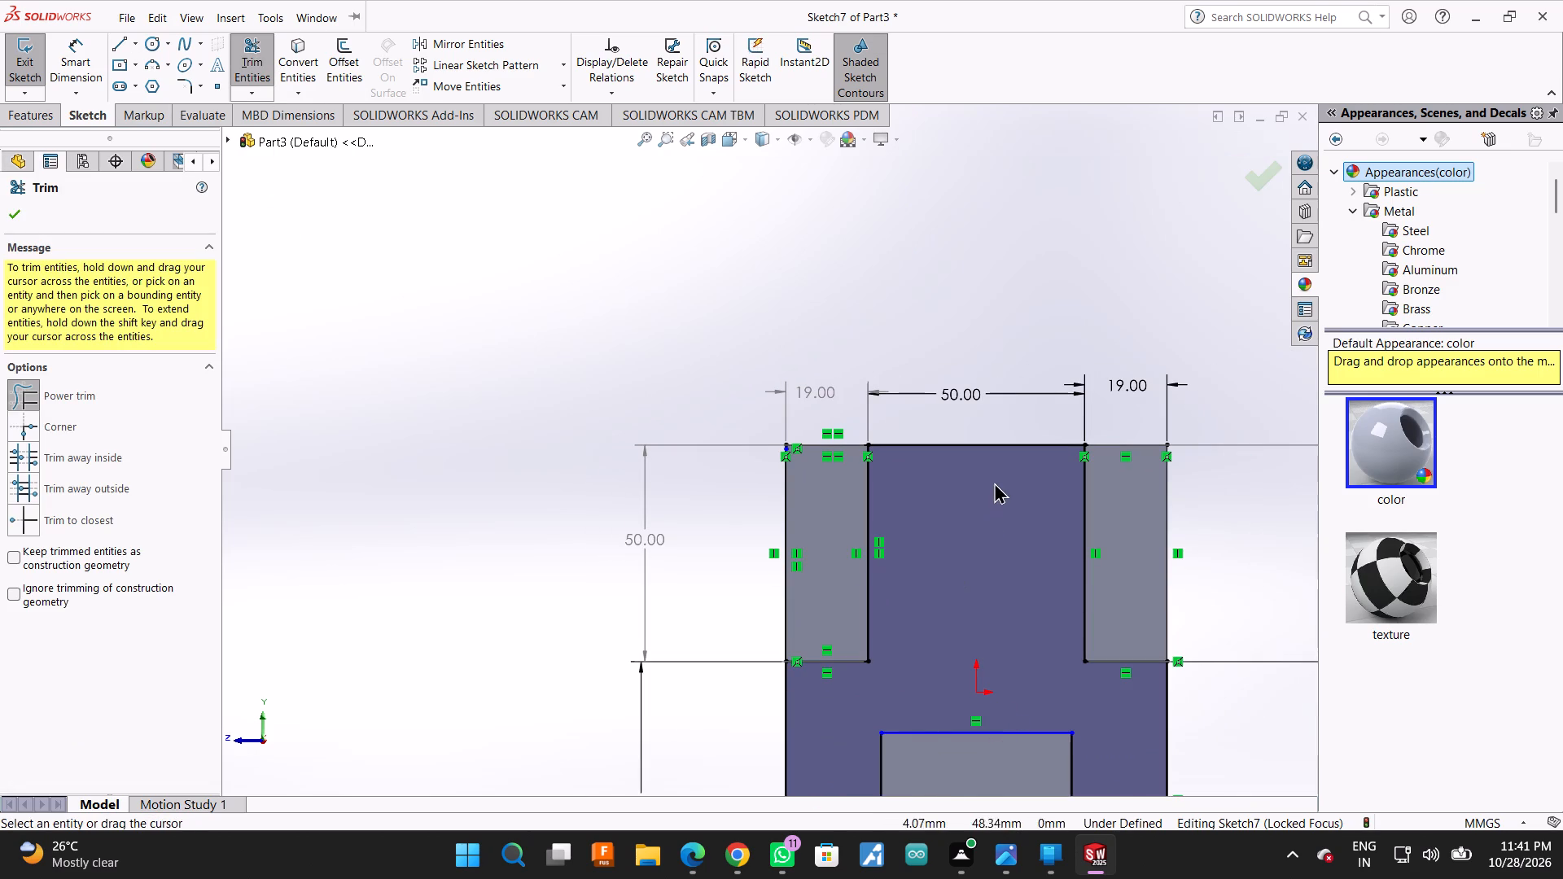
drag(993, 409, 967, 505)
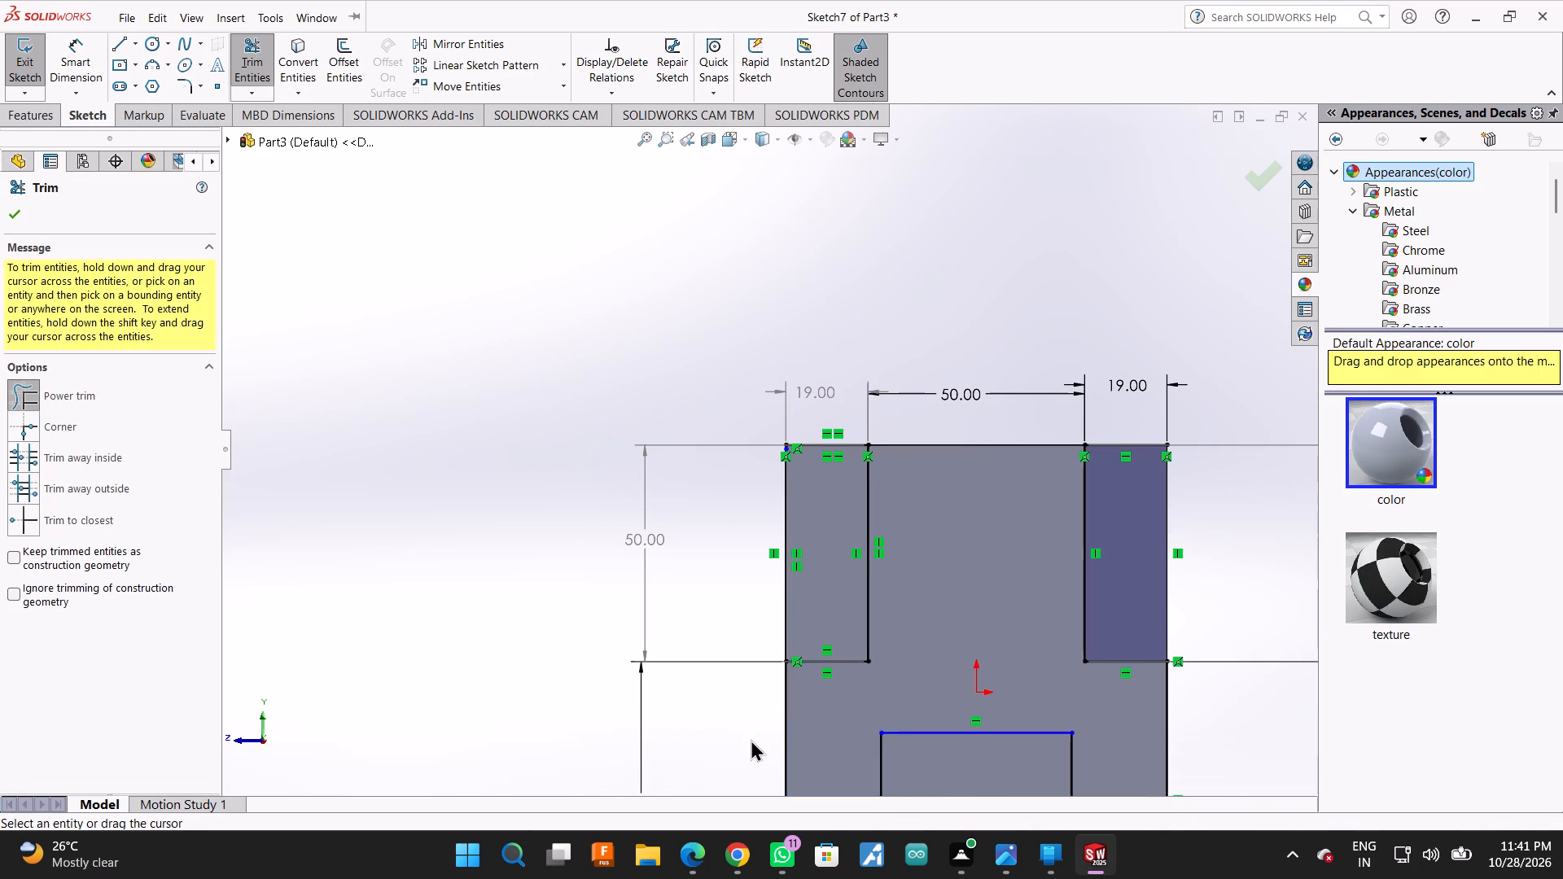
drag(975, 401, 982, 541)
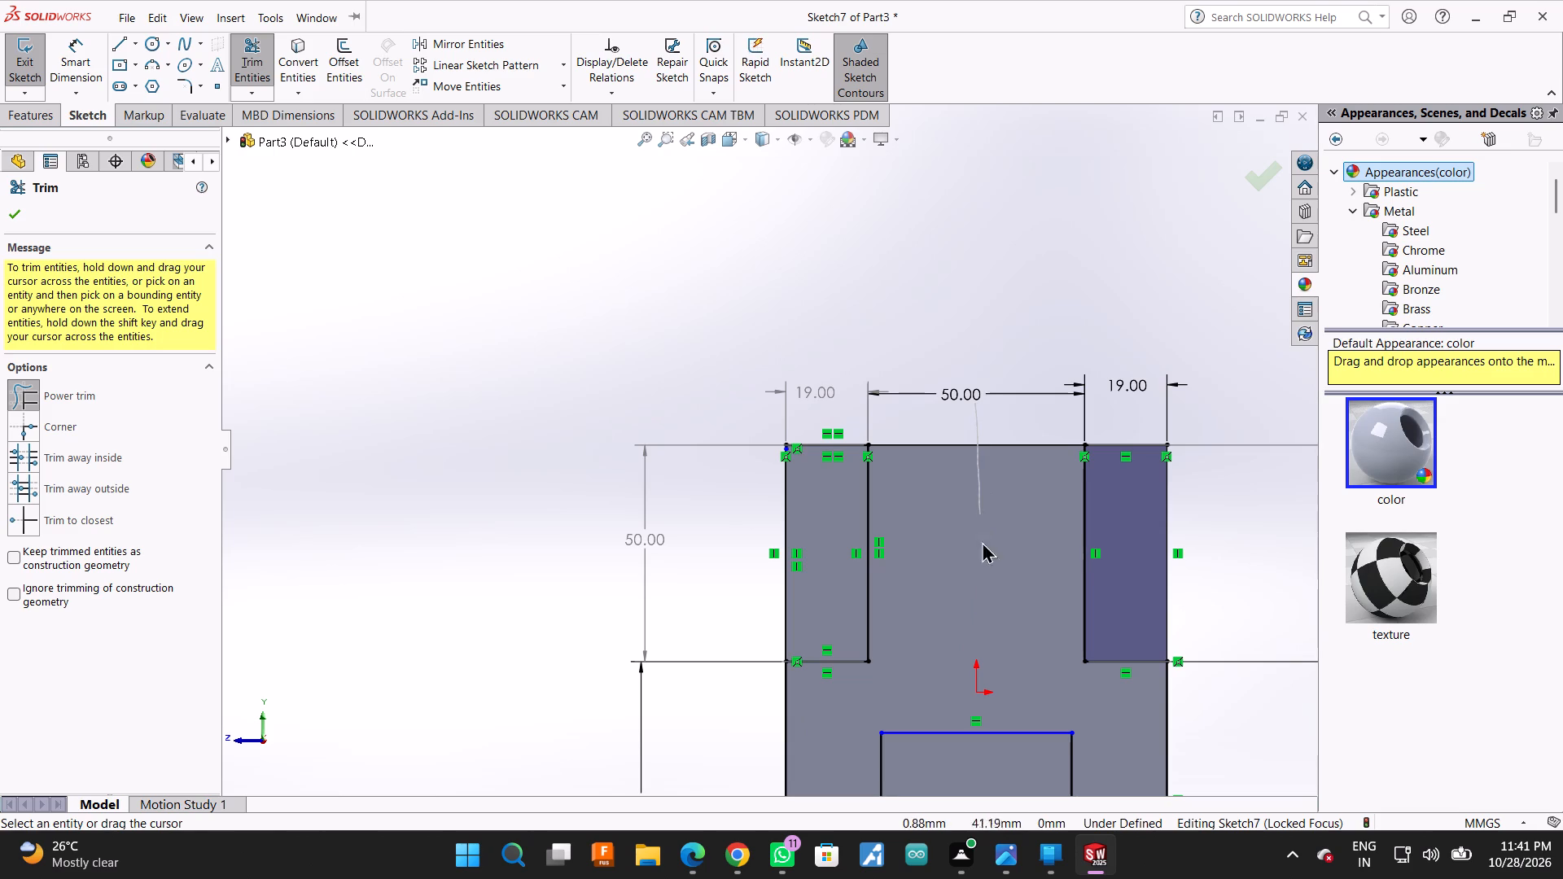
drag(982, 541, 991, 619)
drag(864, 699, 742, 711)
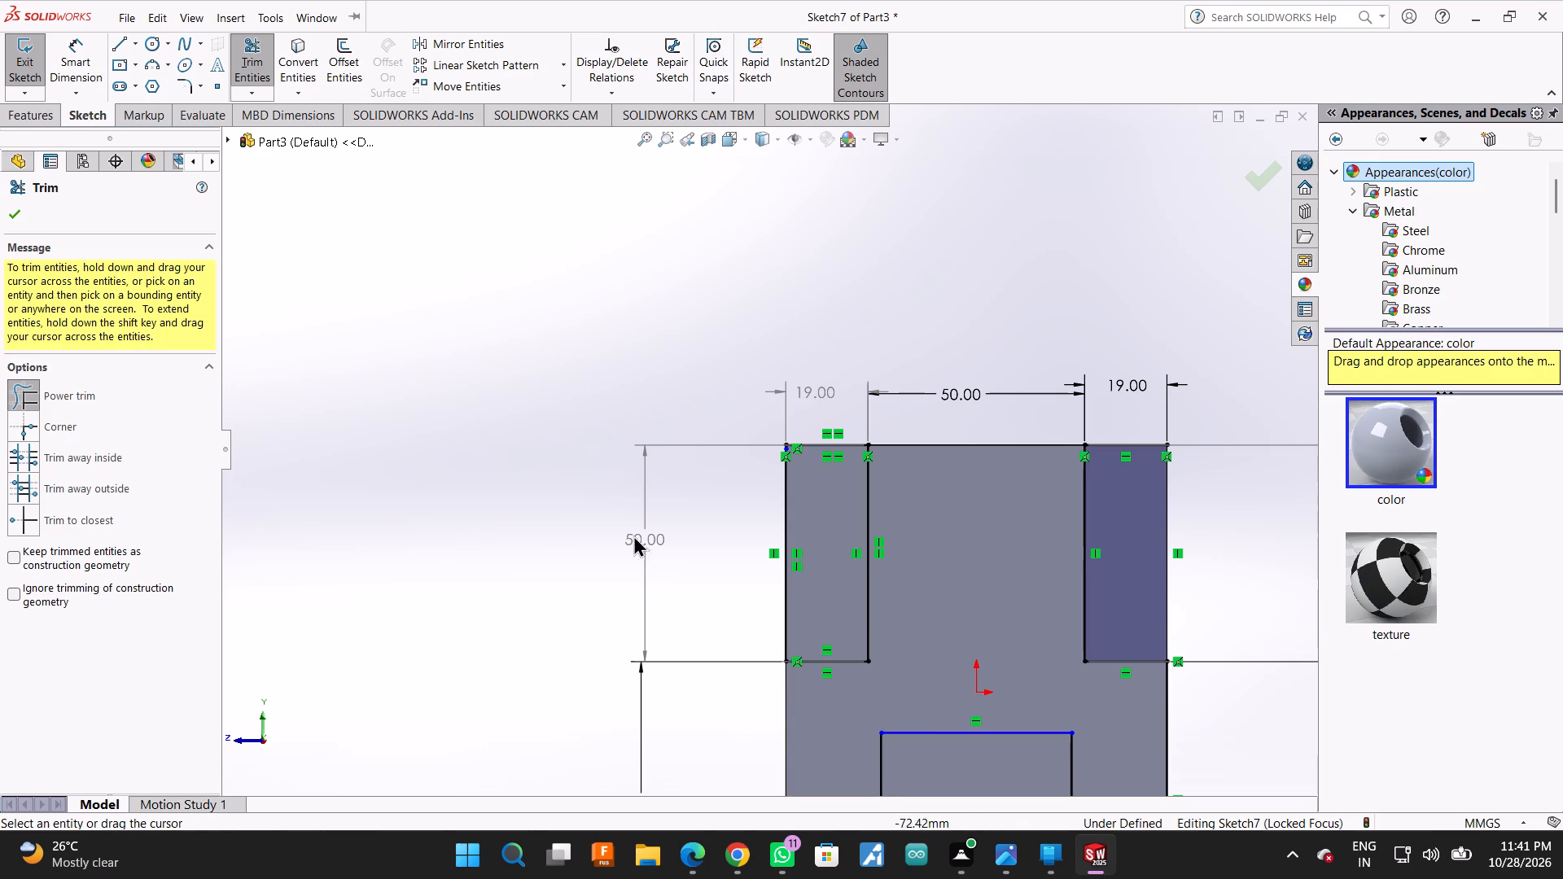
drag(932, 506, 835, 566)
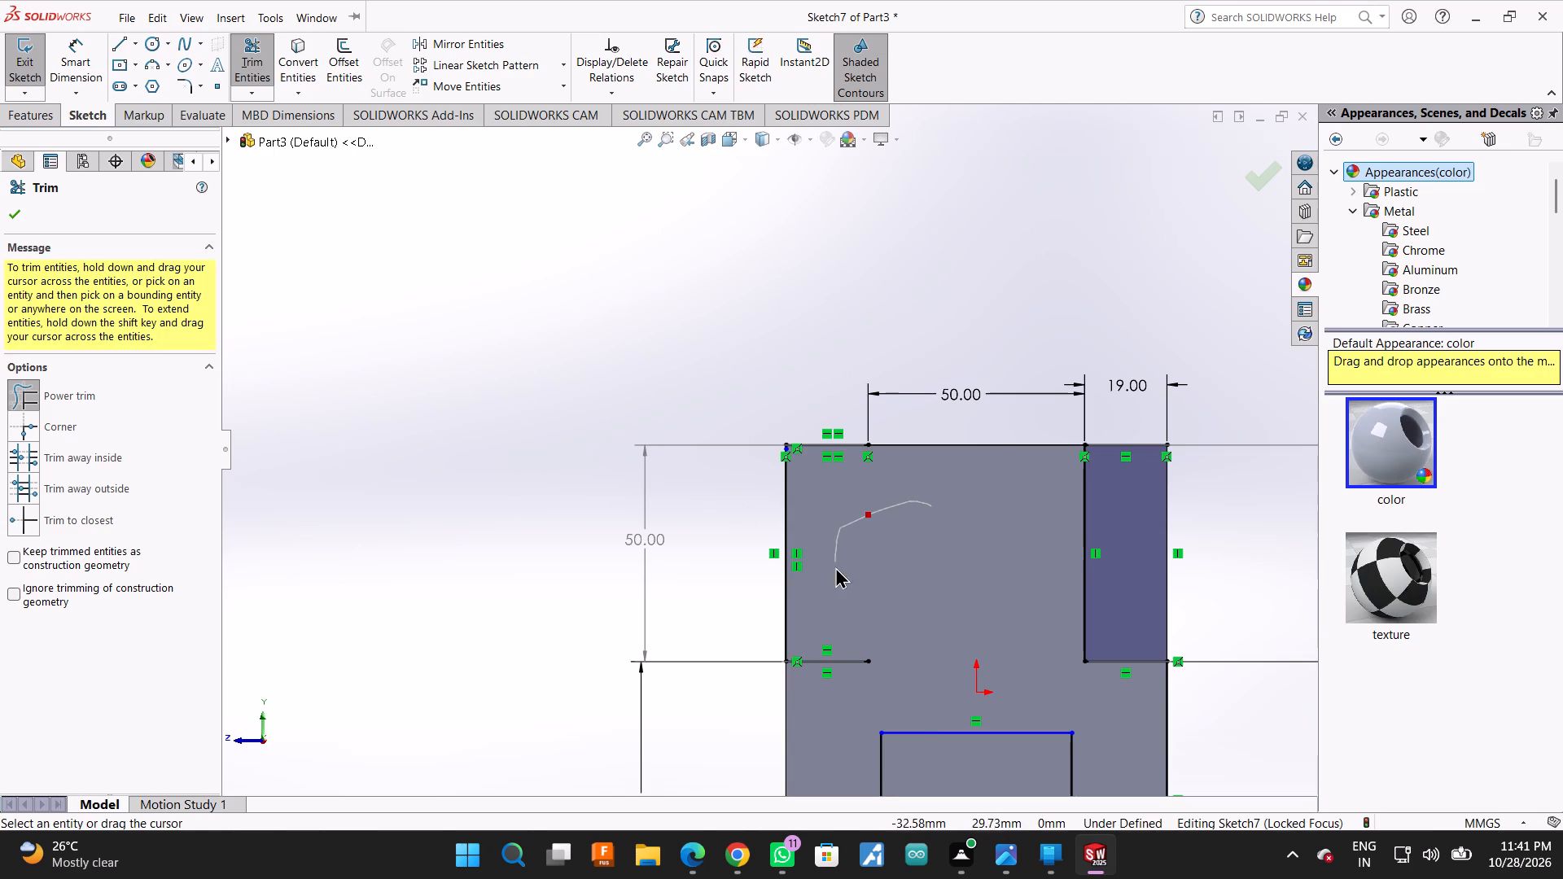
drag(835, 566, 834, 685)
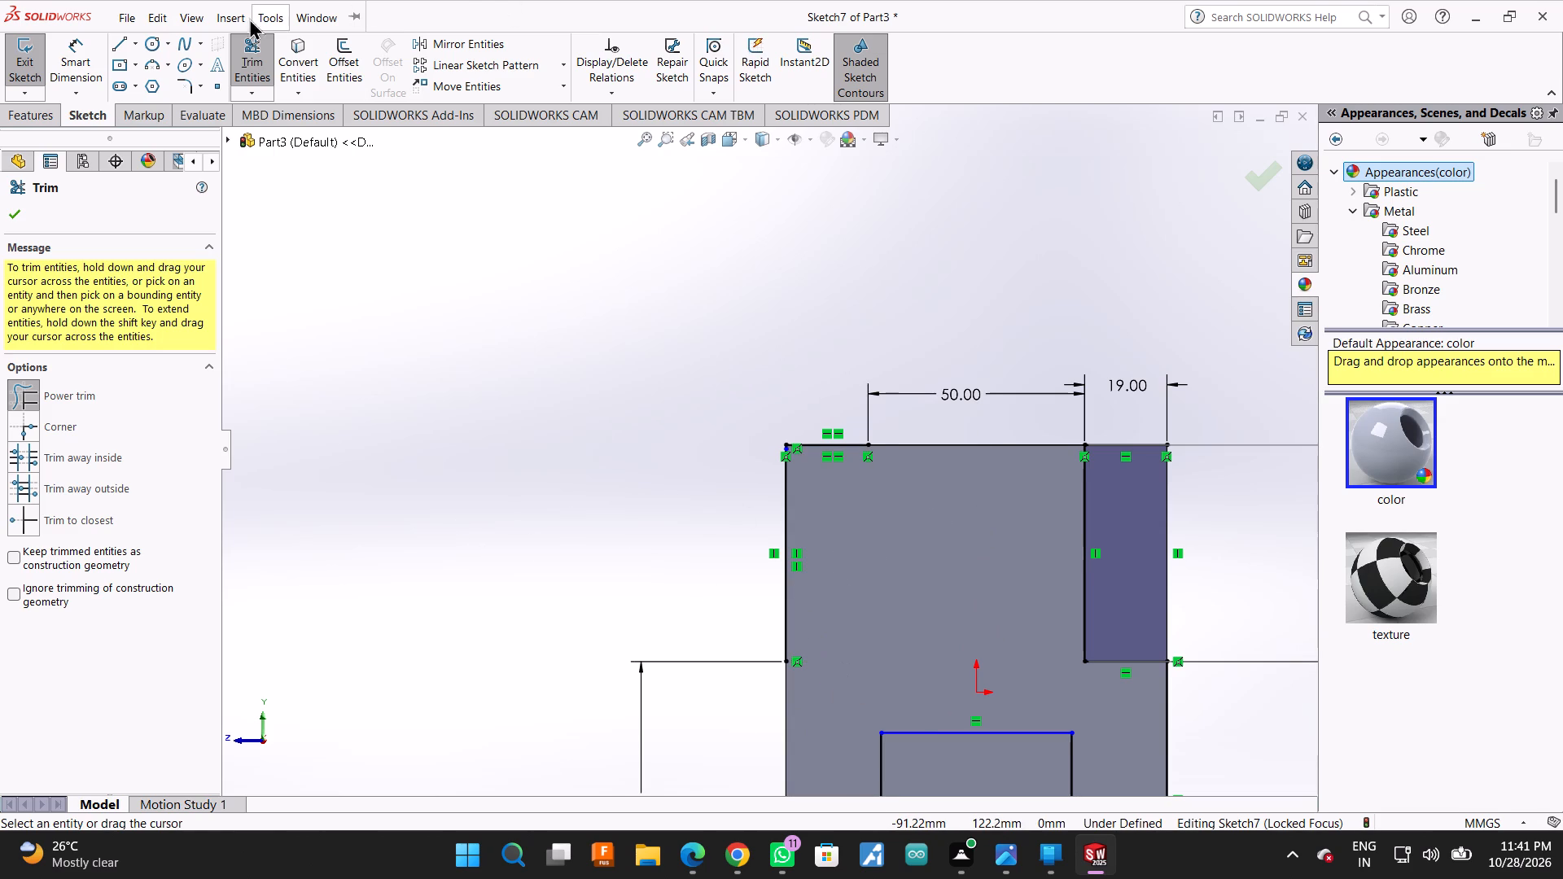
Redraw the first upper corner region's outline with 50 mm inner and outer verticals and 19 mm shoulder and top lines.
click(122, 36)
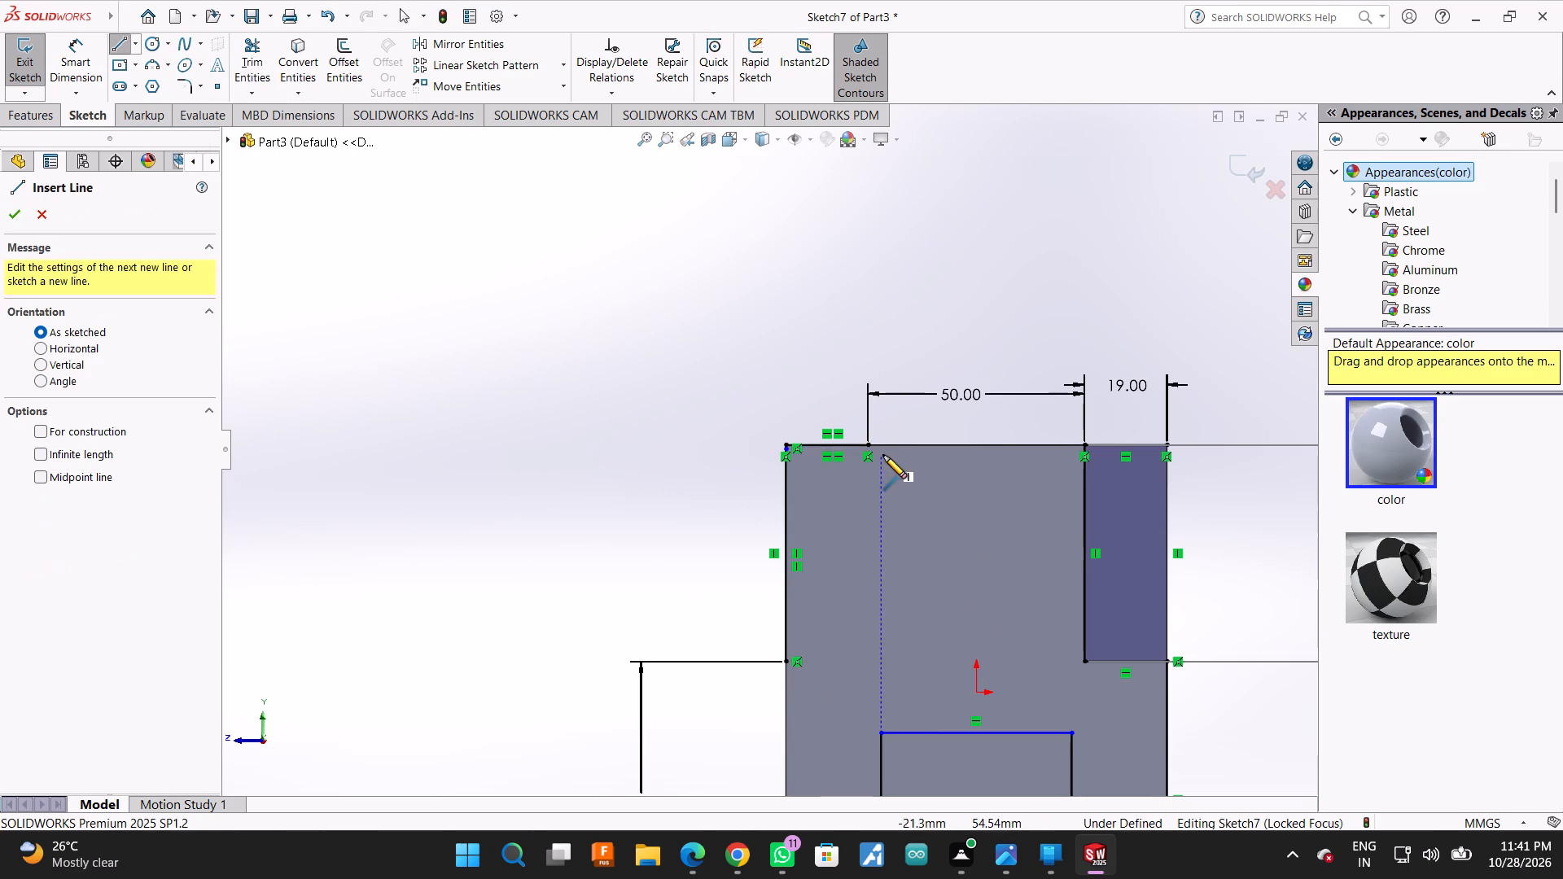
click(867, 446)
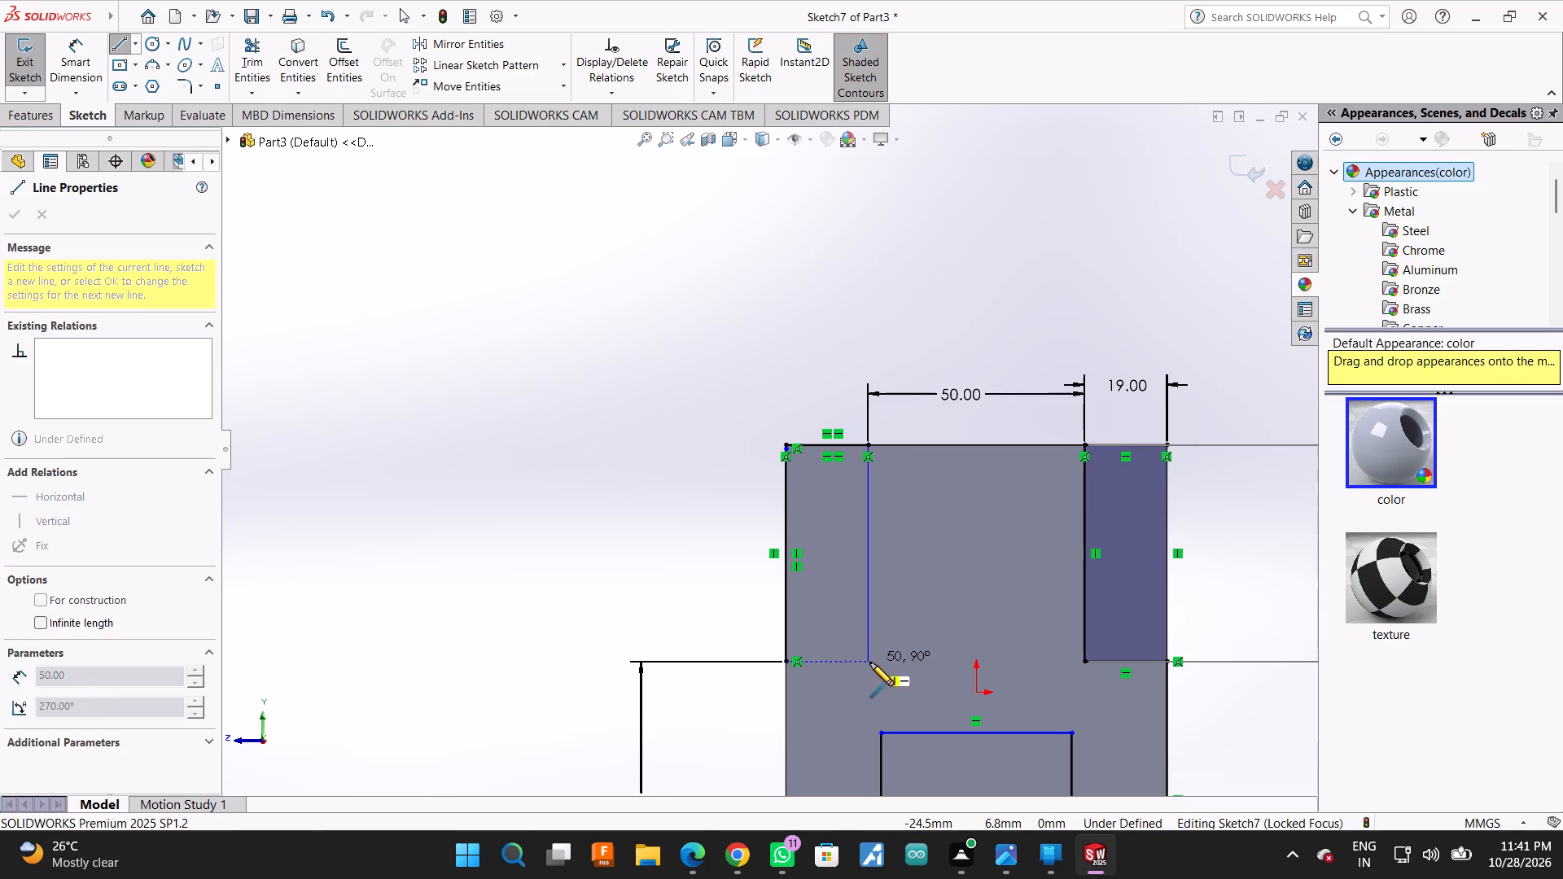
click(870, 663)
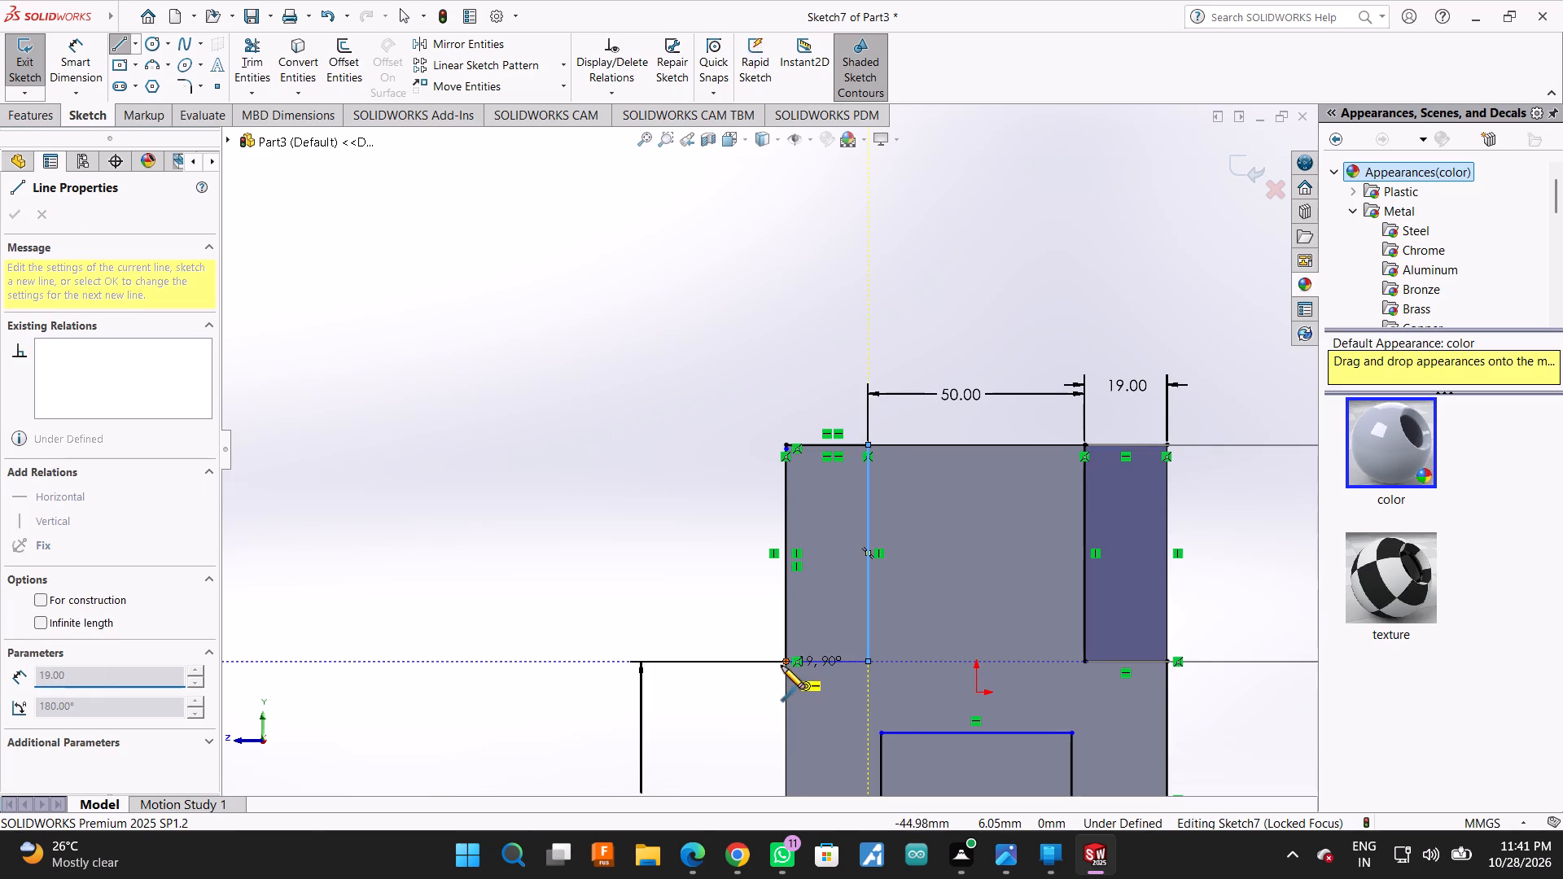
click(784, 663)
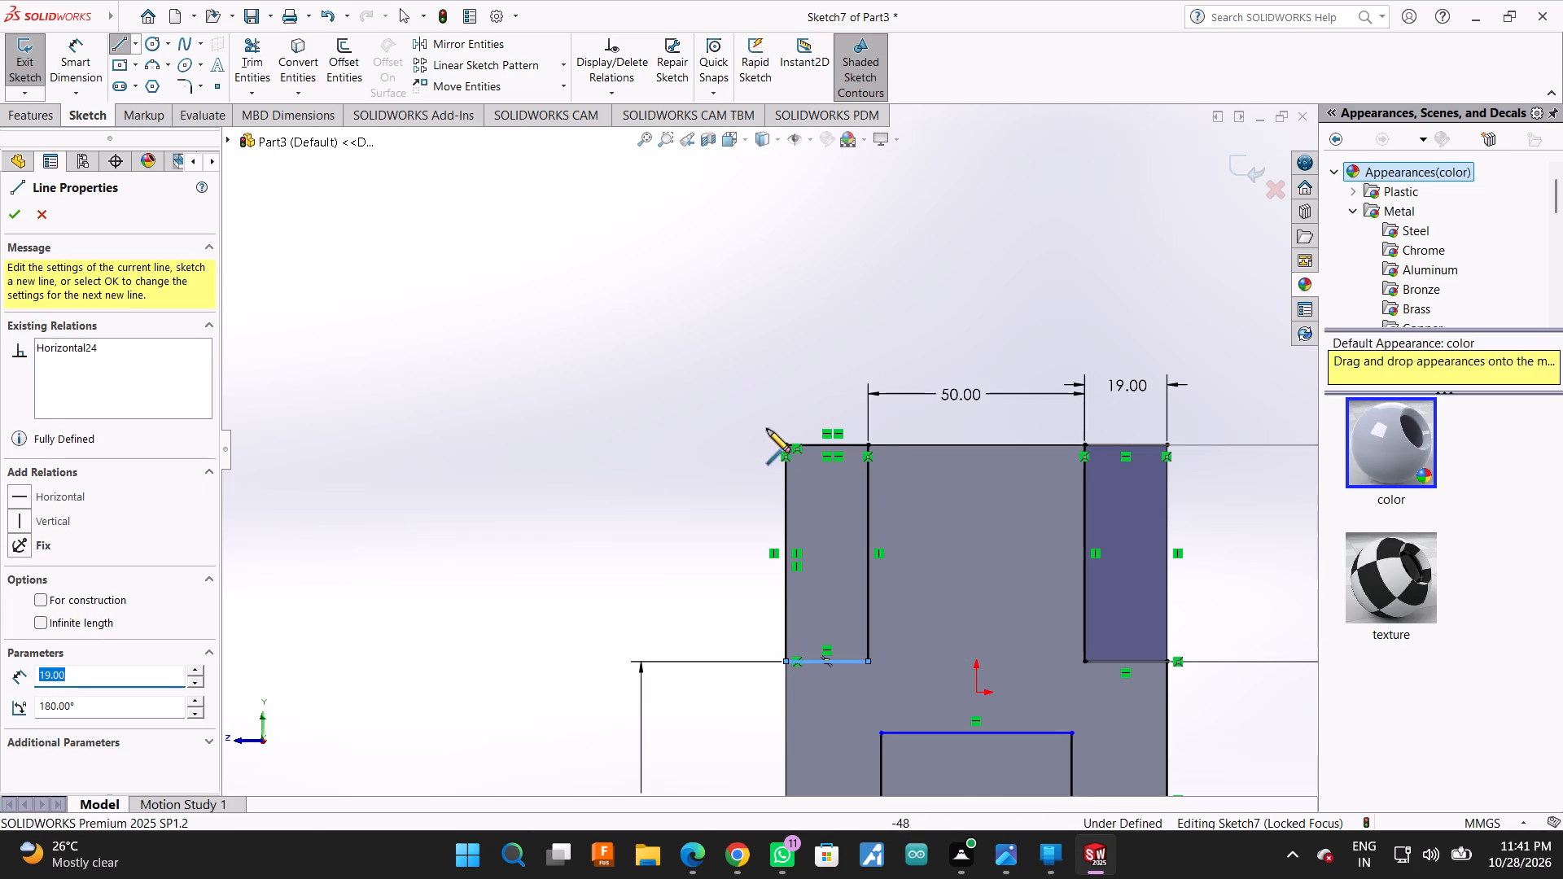
click(784, 446)
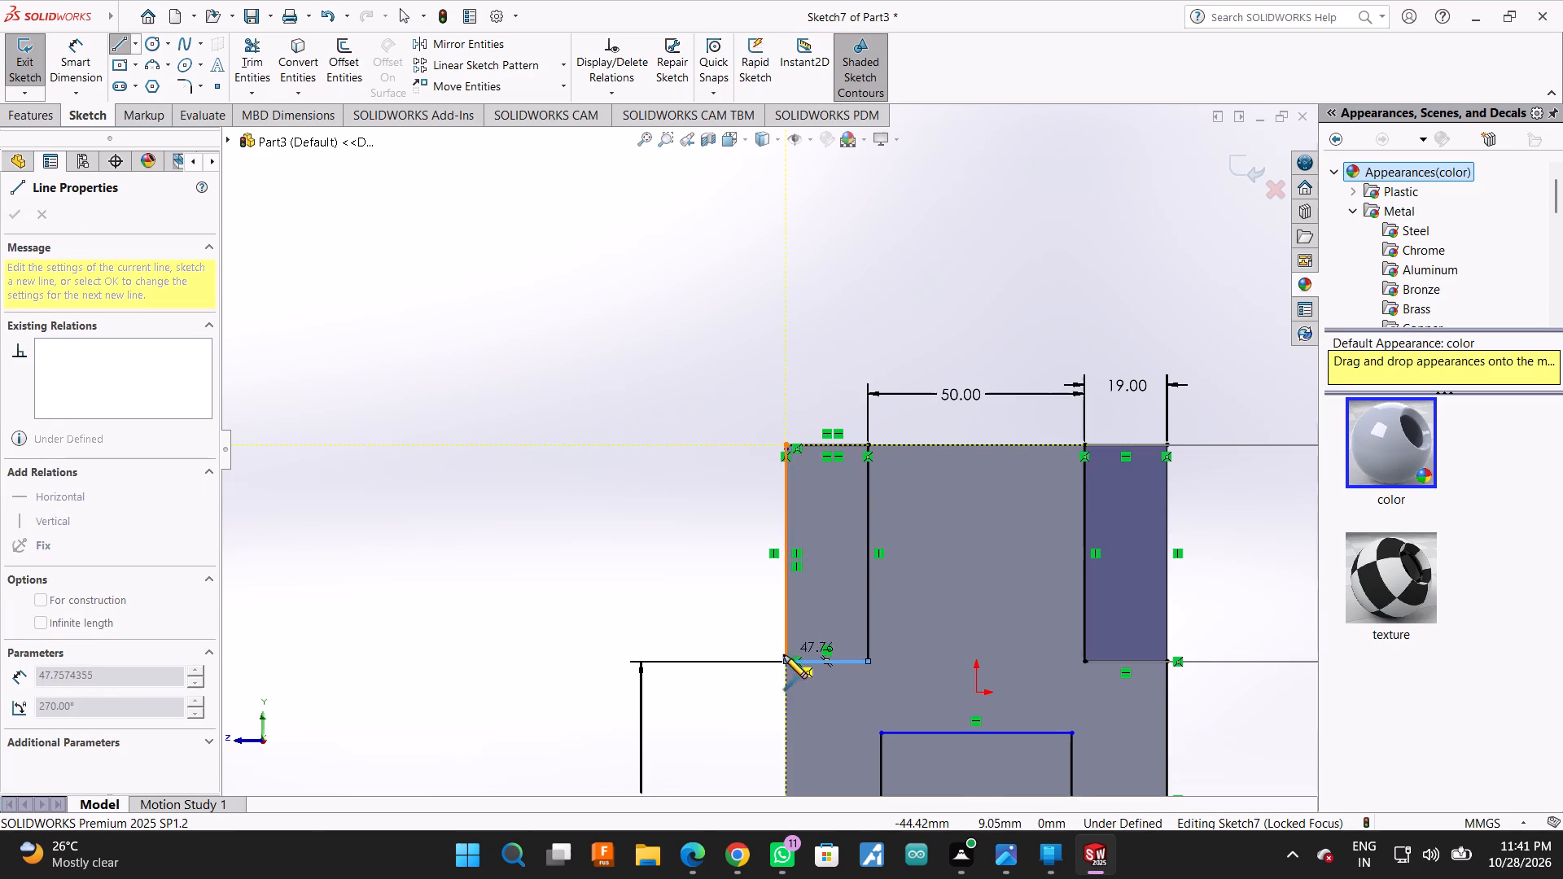
click(786, 666)
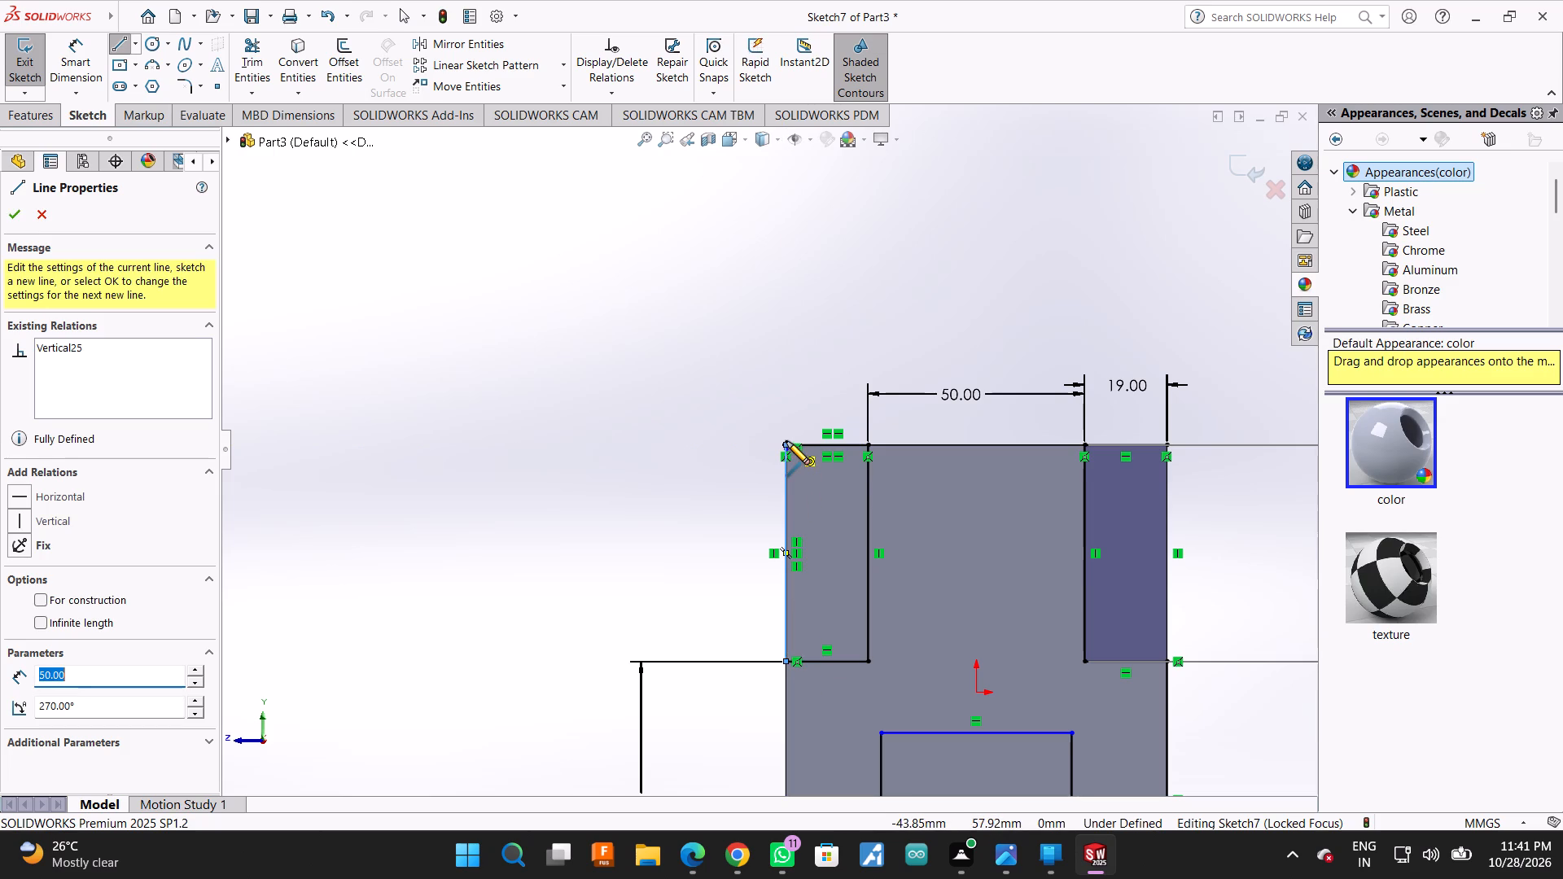
click(786, 445)
click(867, 444)
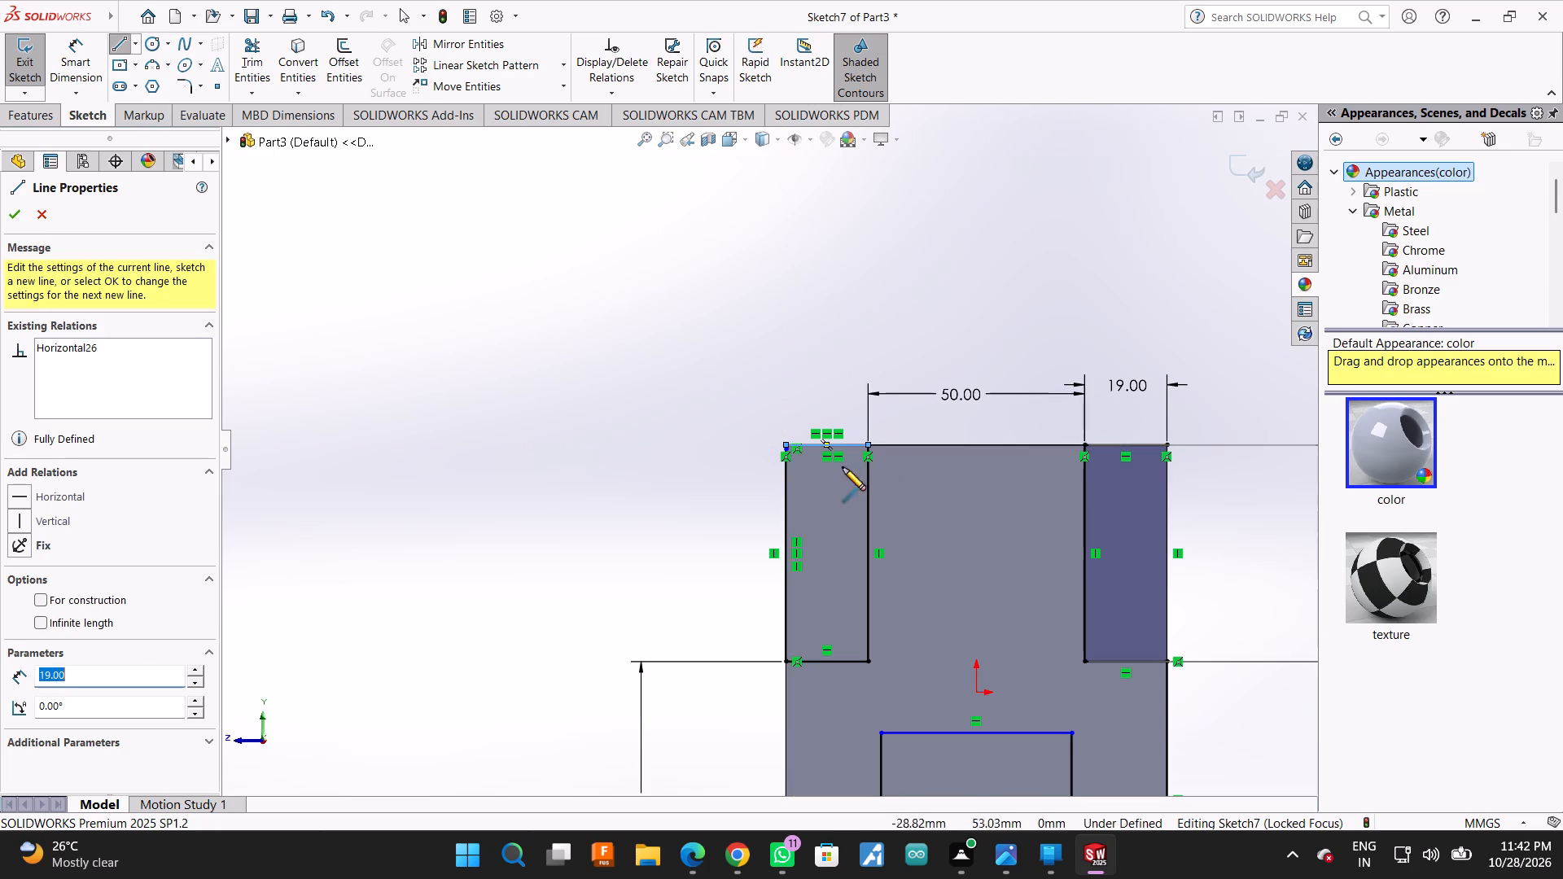
Trim away the overlapping top and outer side lines of the first upper corner region.
click(268, 50)
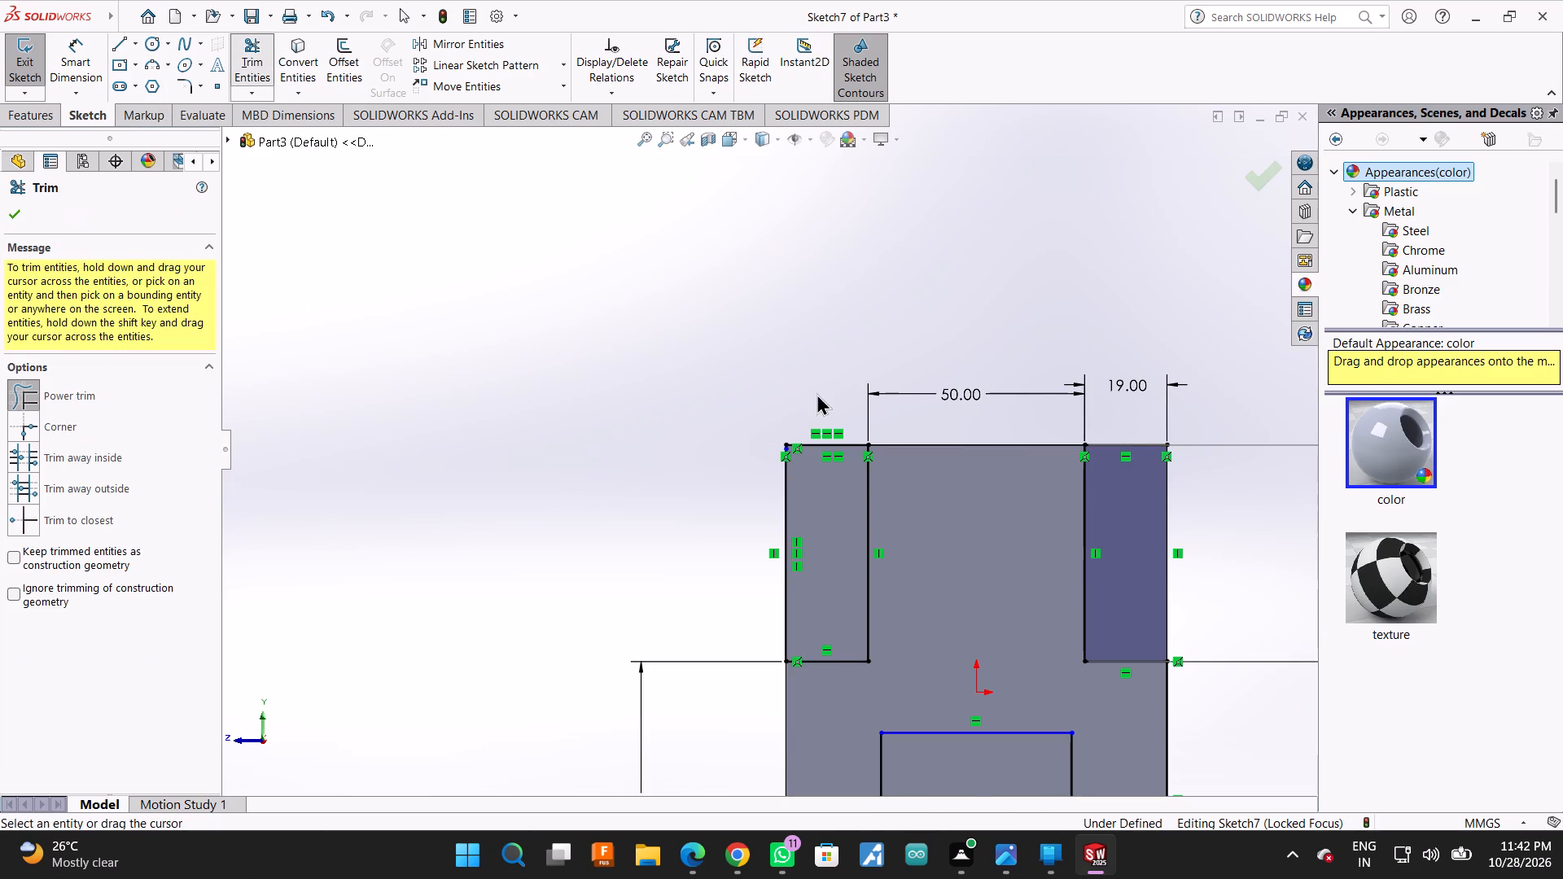
drag(817, 393, 763, 617)
drag(830, 382, 782, 456)
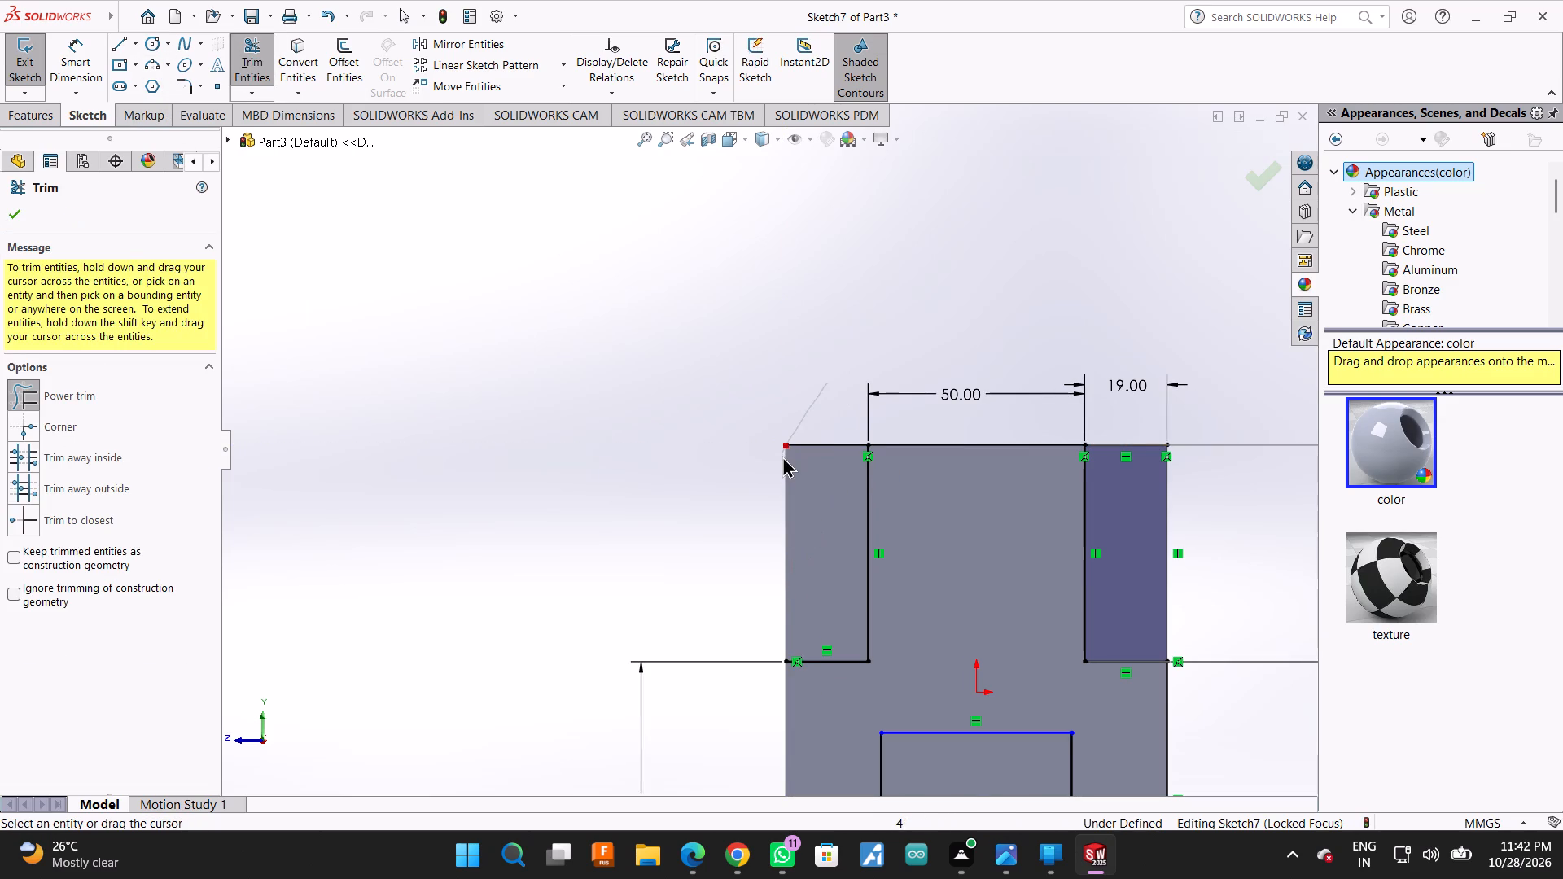
drag(782, 456, 781, 461)
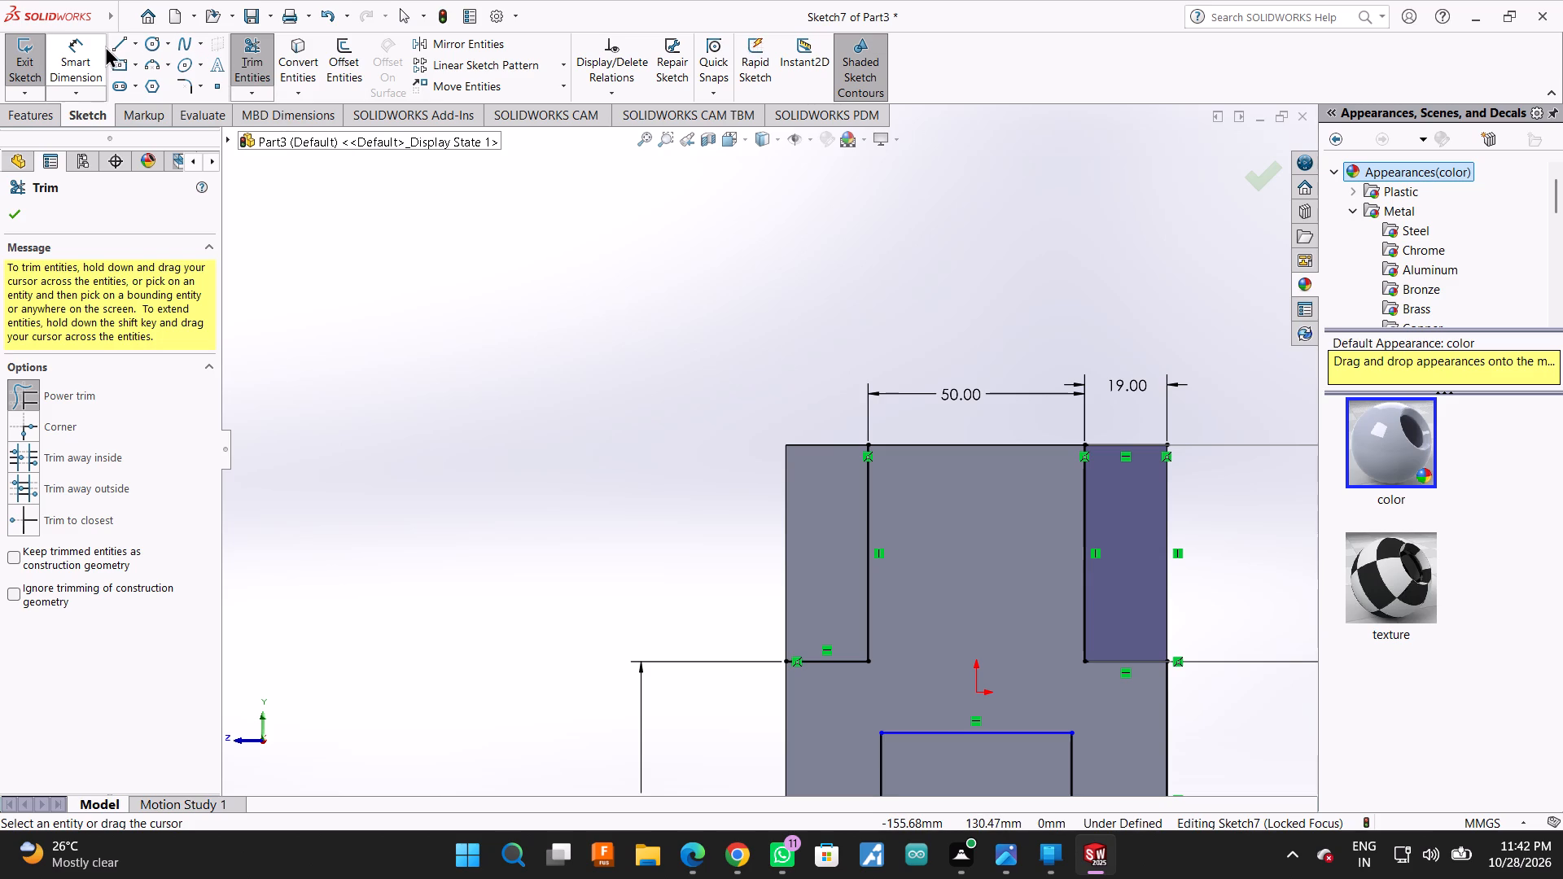
Close the first upper corner region with a single 19 mm top line and a 50 mm outer vertical line.
click(116, 42)
click(869, 443)
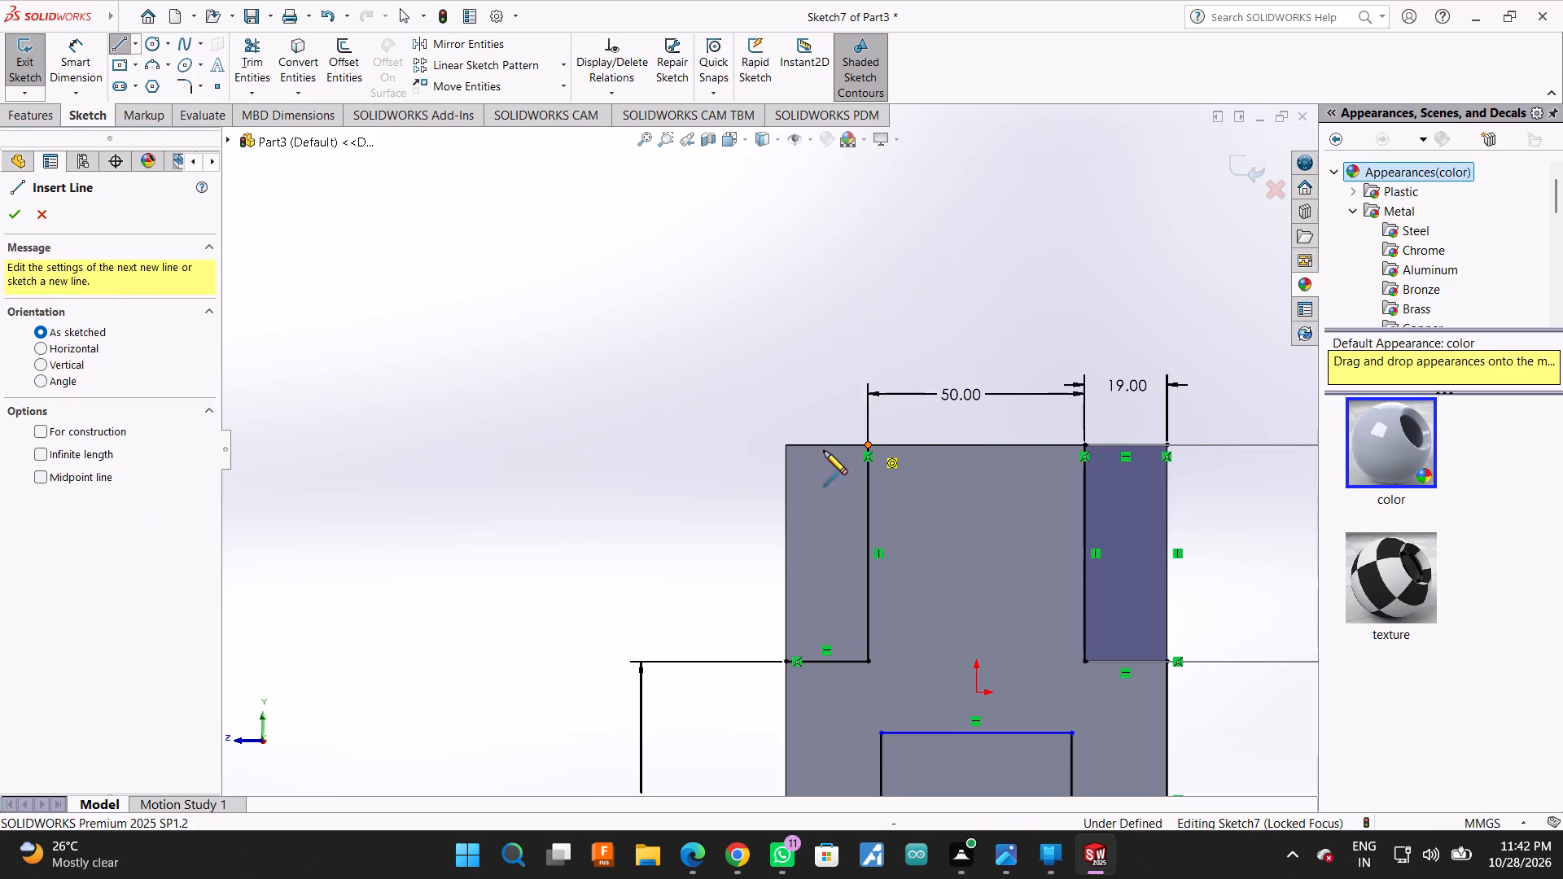
click(784, 445)
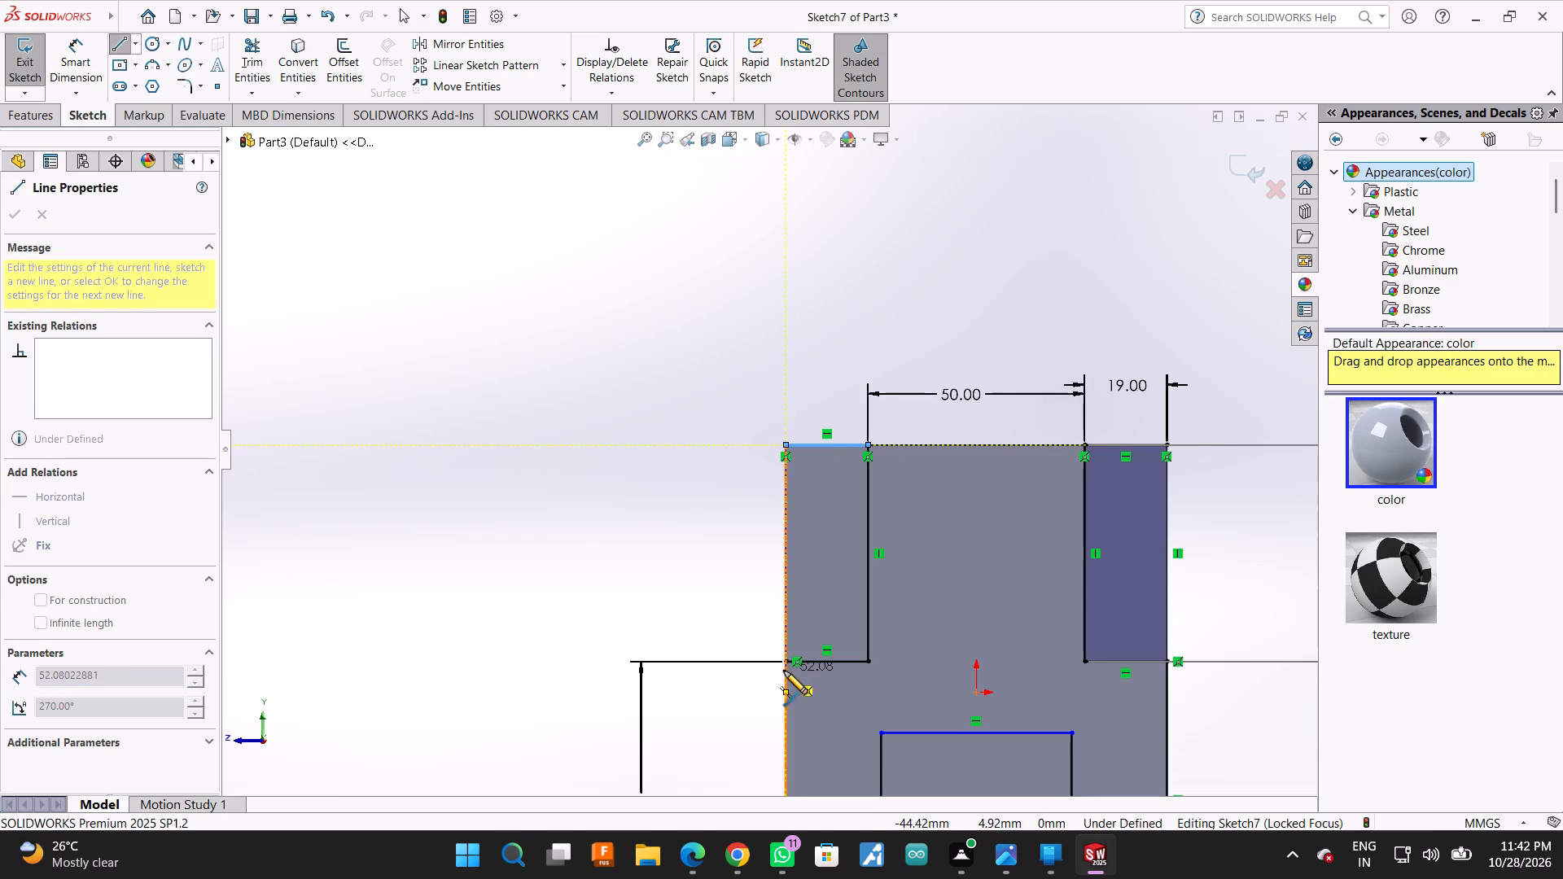
double_click(786, 662)
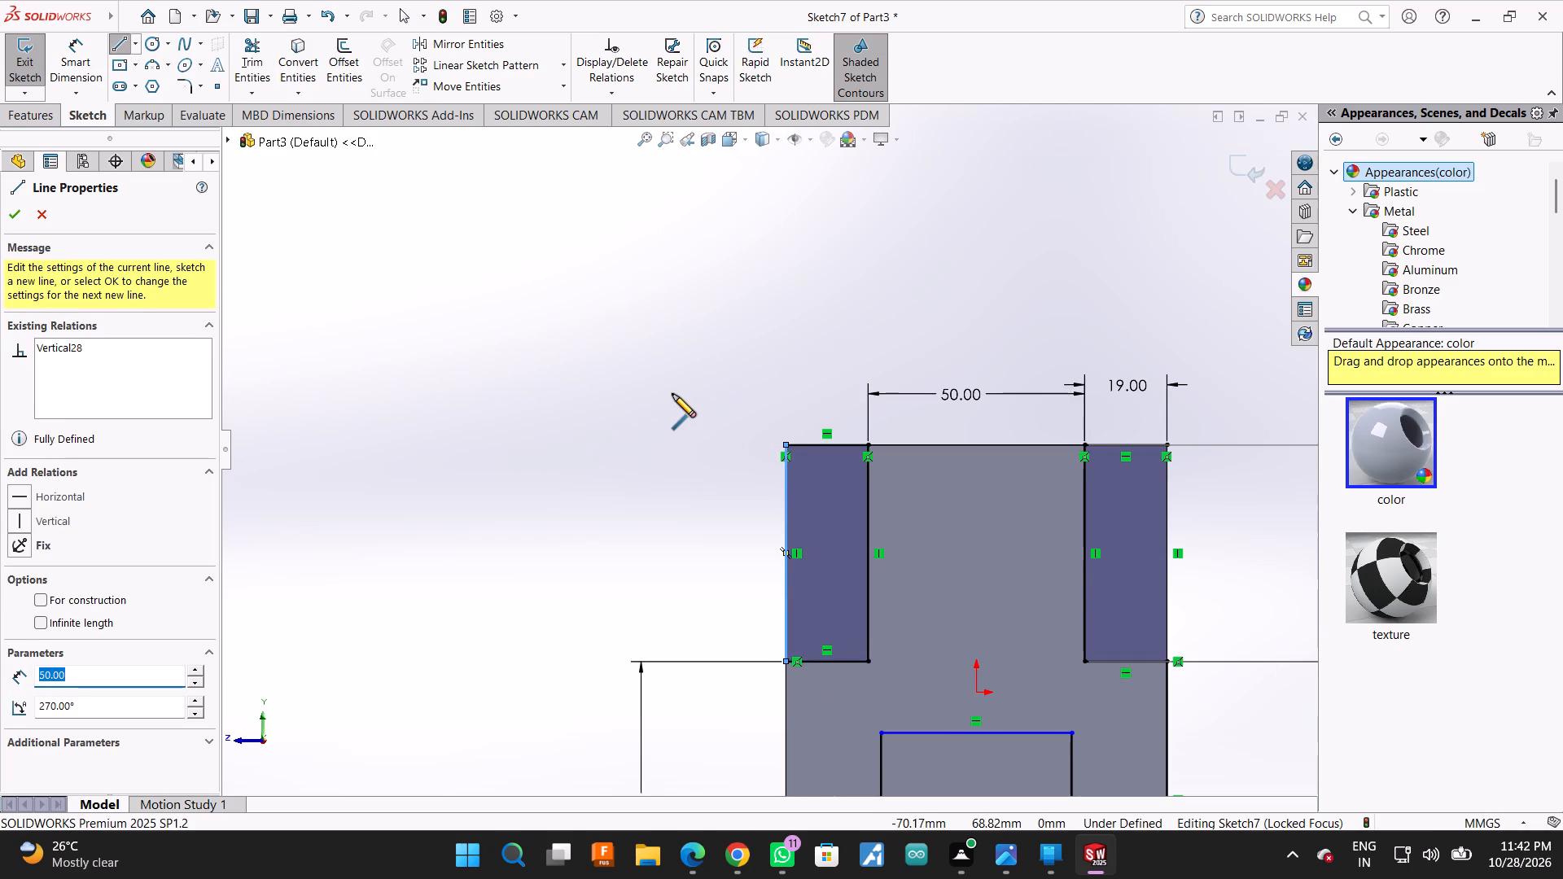
Trim the 22 mm bottom lines beside the recess and the remaining lower outer side line, leaving three closed regions.
scroll(673, 394, up, 4)
scroll(942, 878, down, 4)
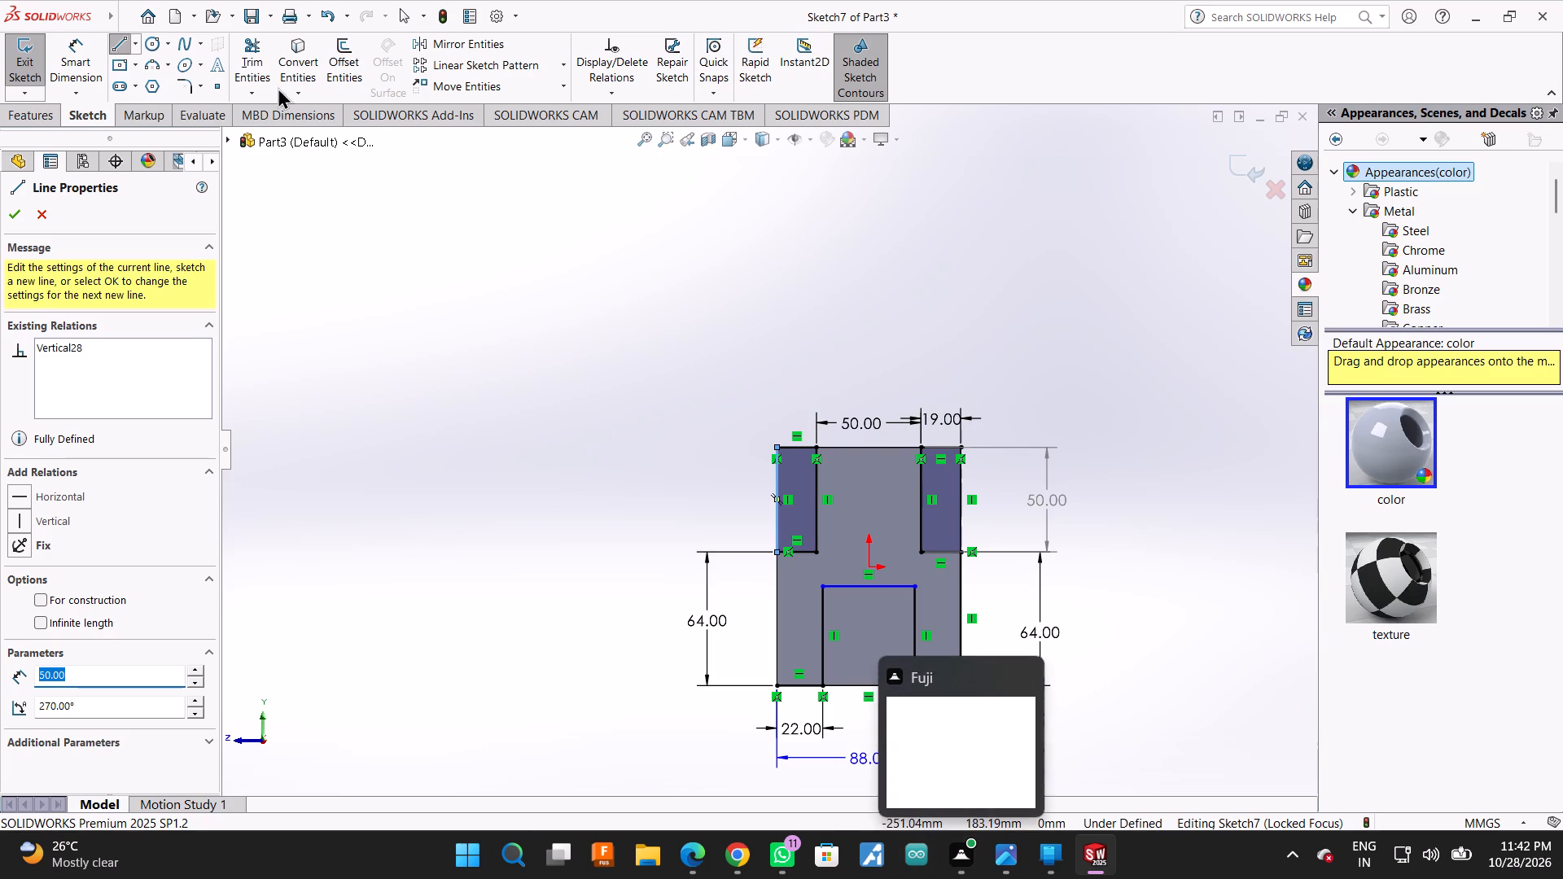
drag(236, 46, 247, 50)
scroll(795, 731, down, 3)
drag(795, 539, 796, 562)
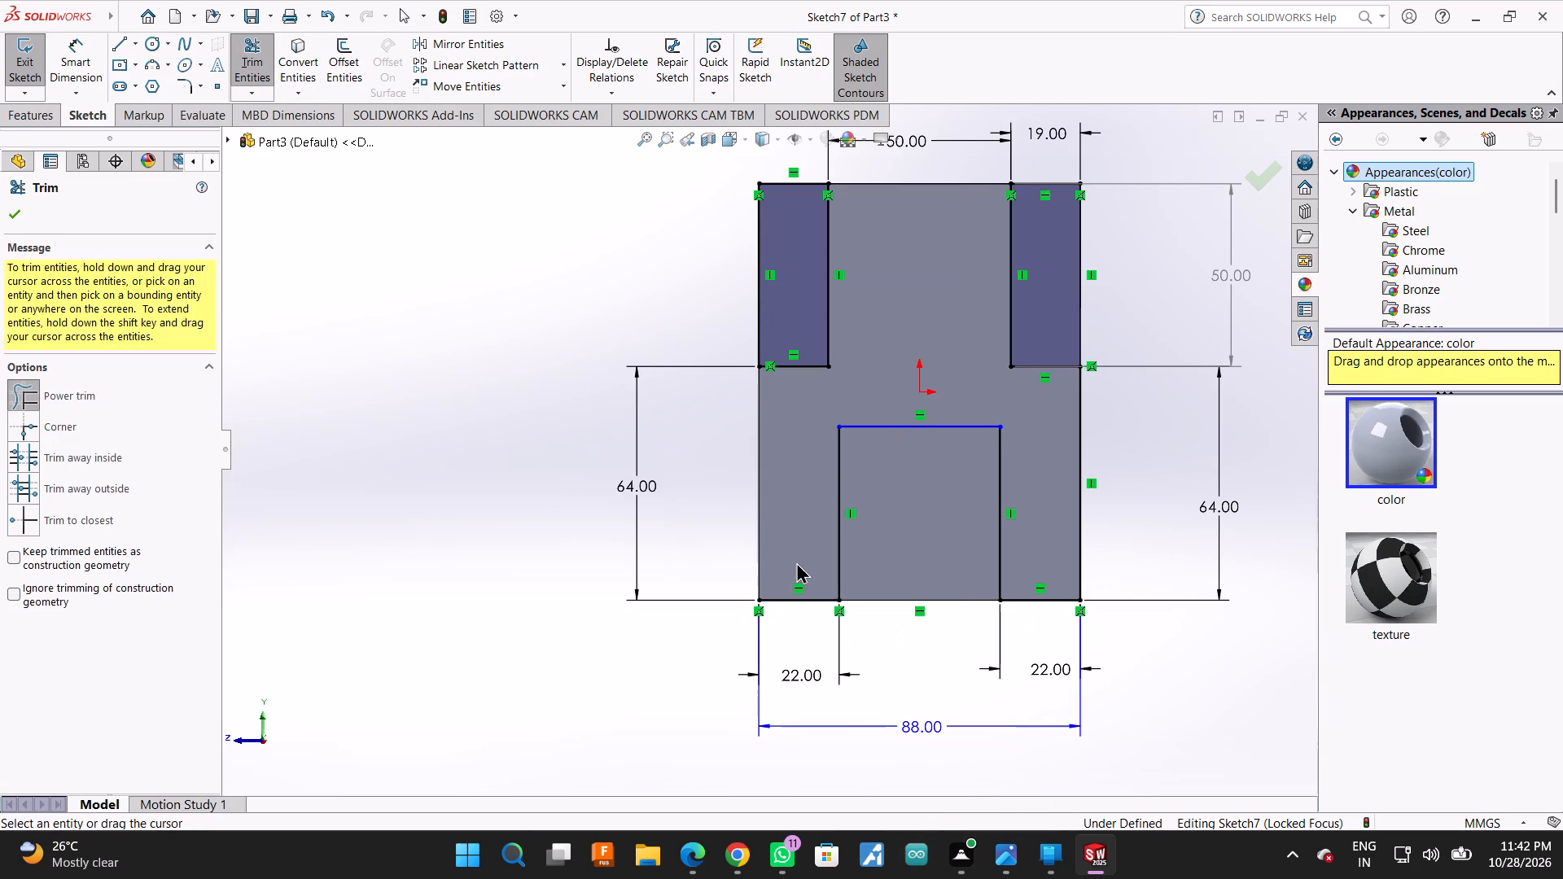
drag(796, 562, 804, 614)
drag(1040, 528, 1057, 623)
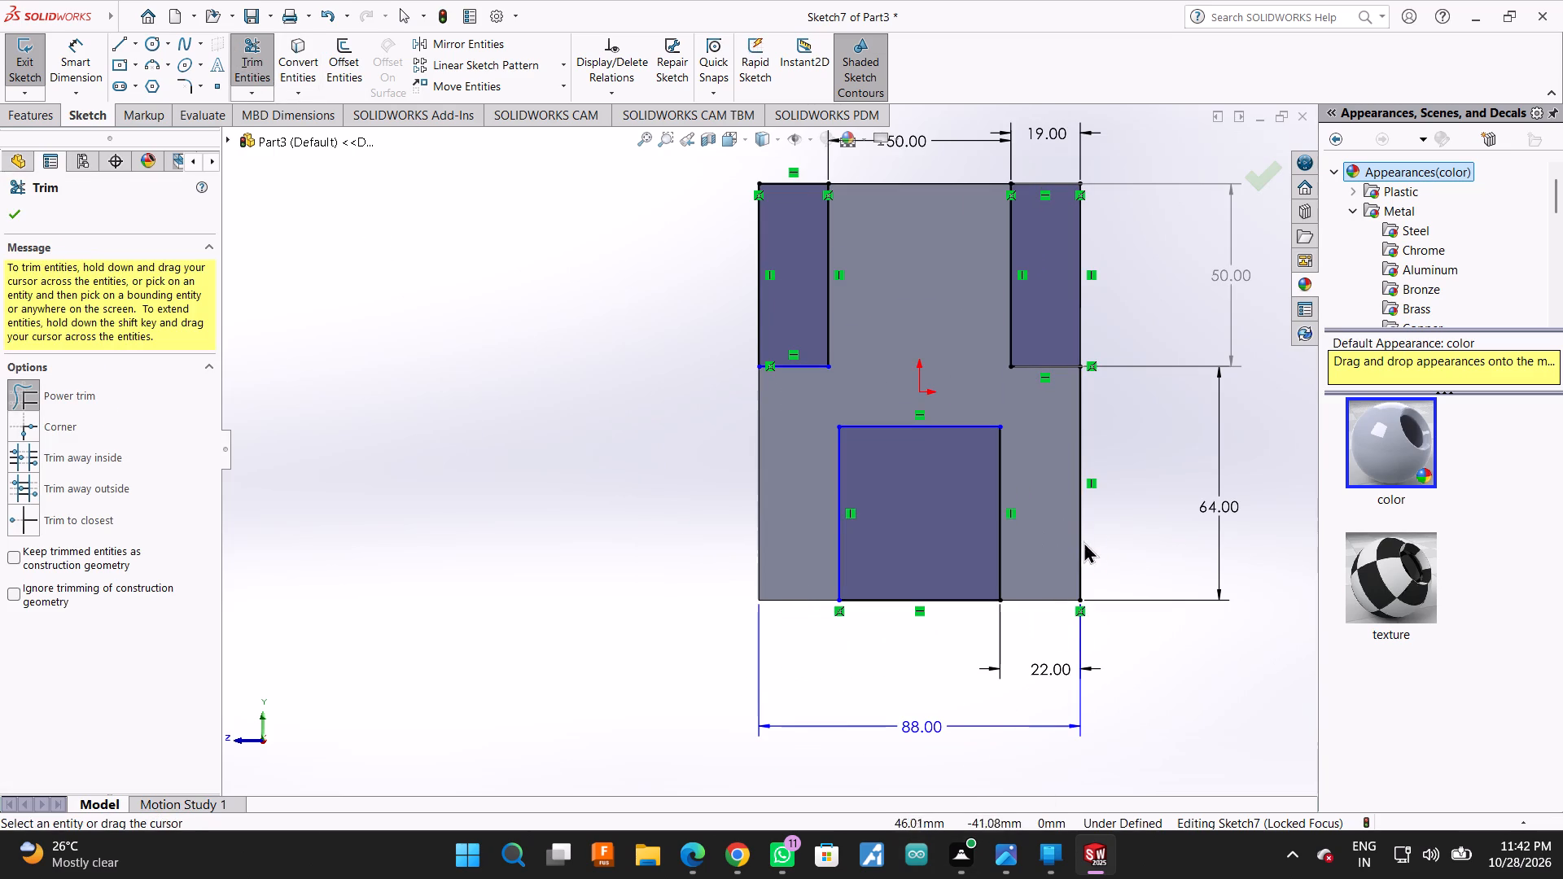
drag(1056, 538, 1120, 553)
scroll(974, 724, up, 2)
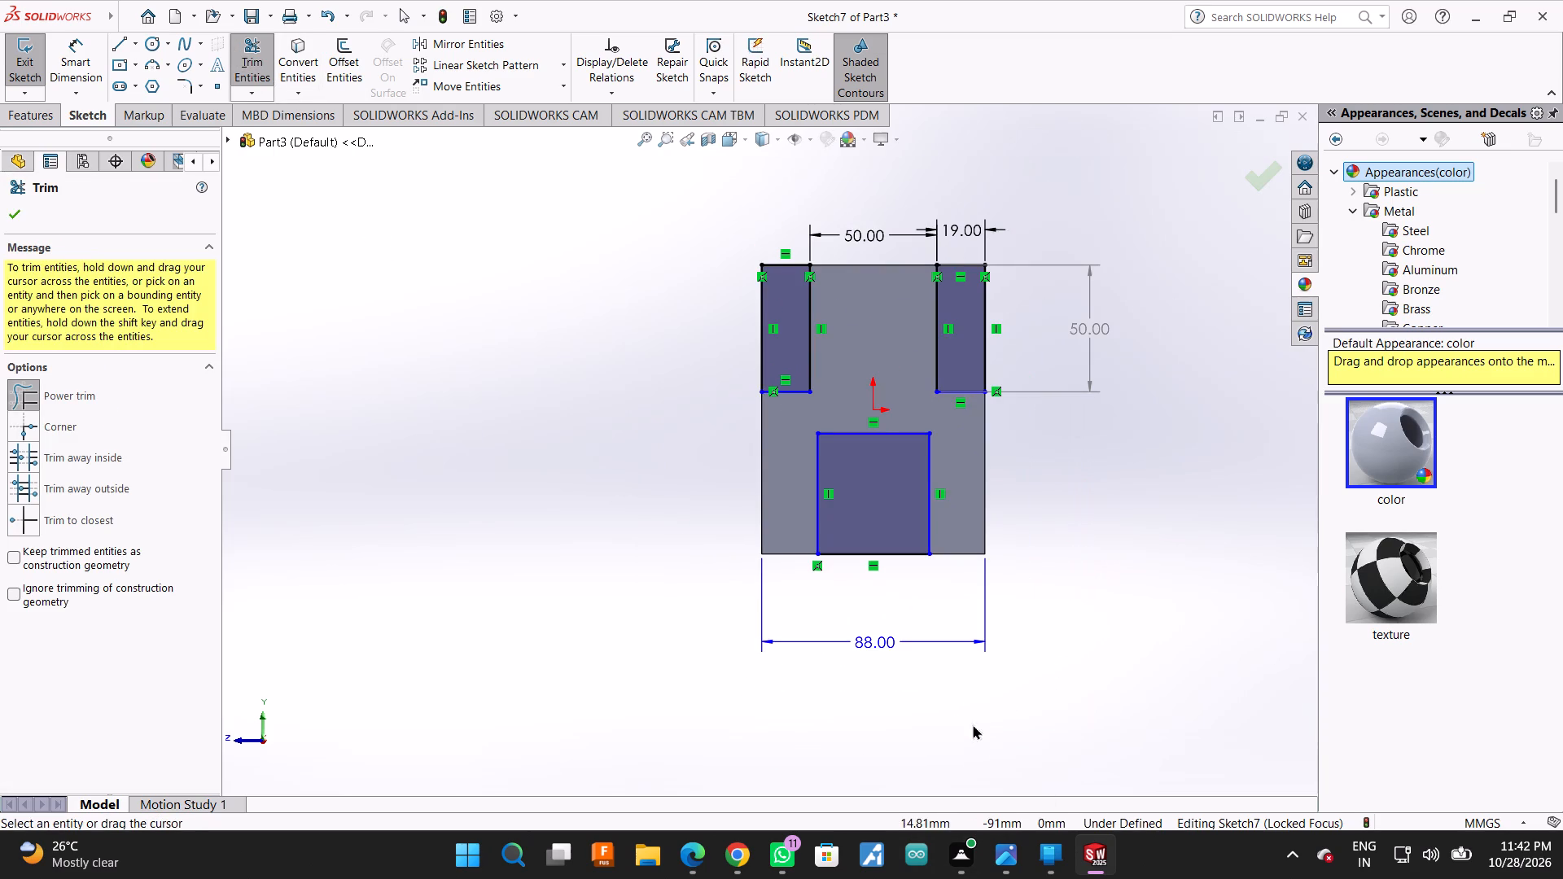
Extrude-cut the two upper corner regions and the bottom recess through the block with the Up To Next end condition.
click(14, 222)
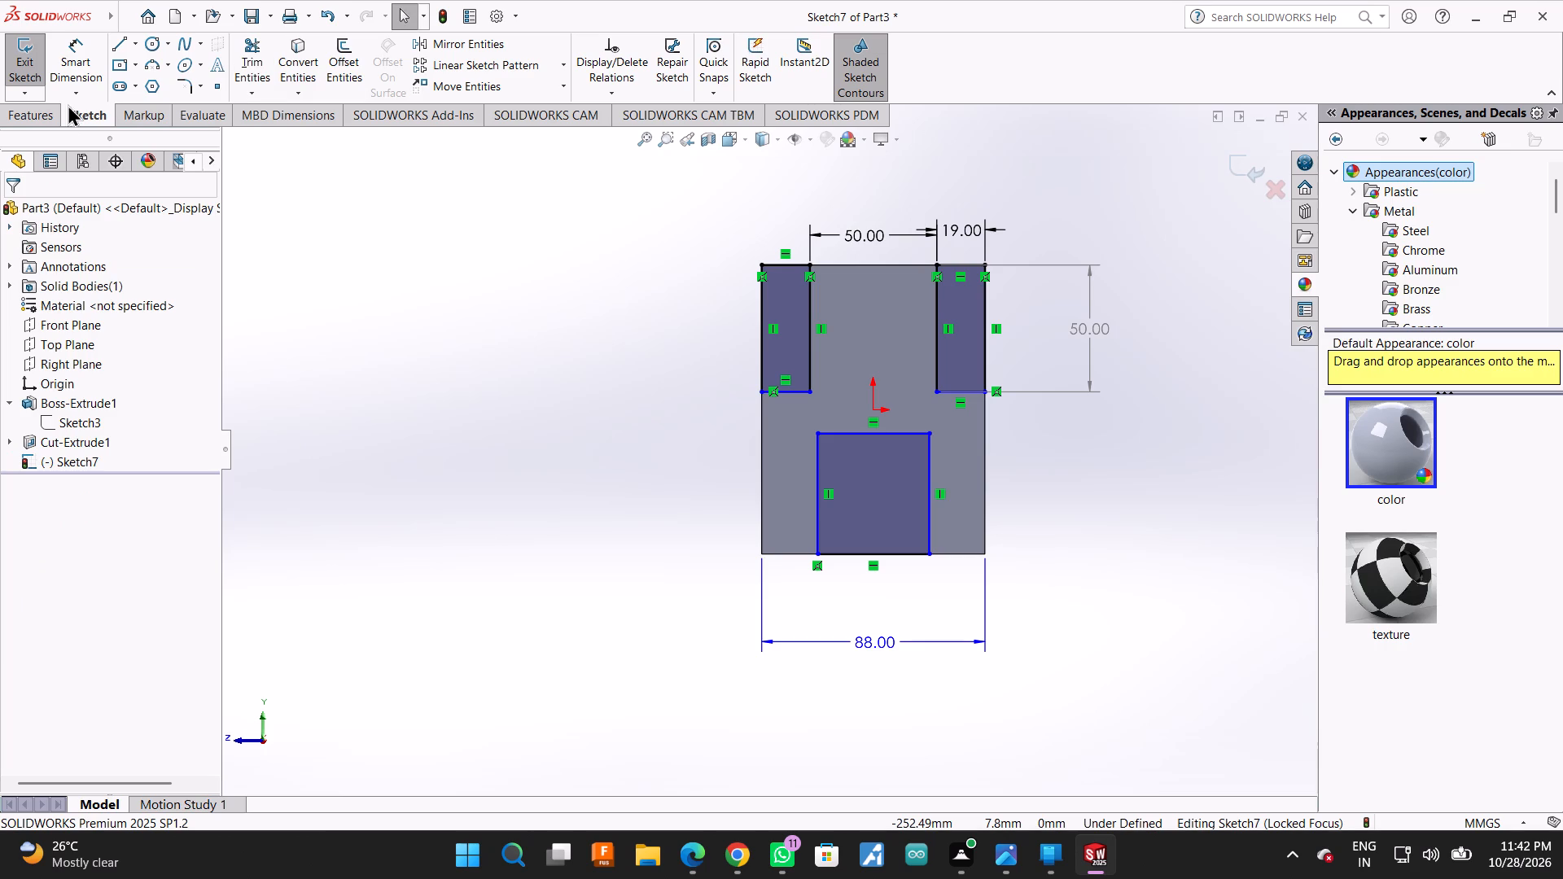
click(50, 125)
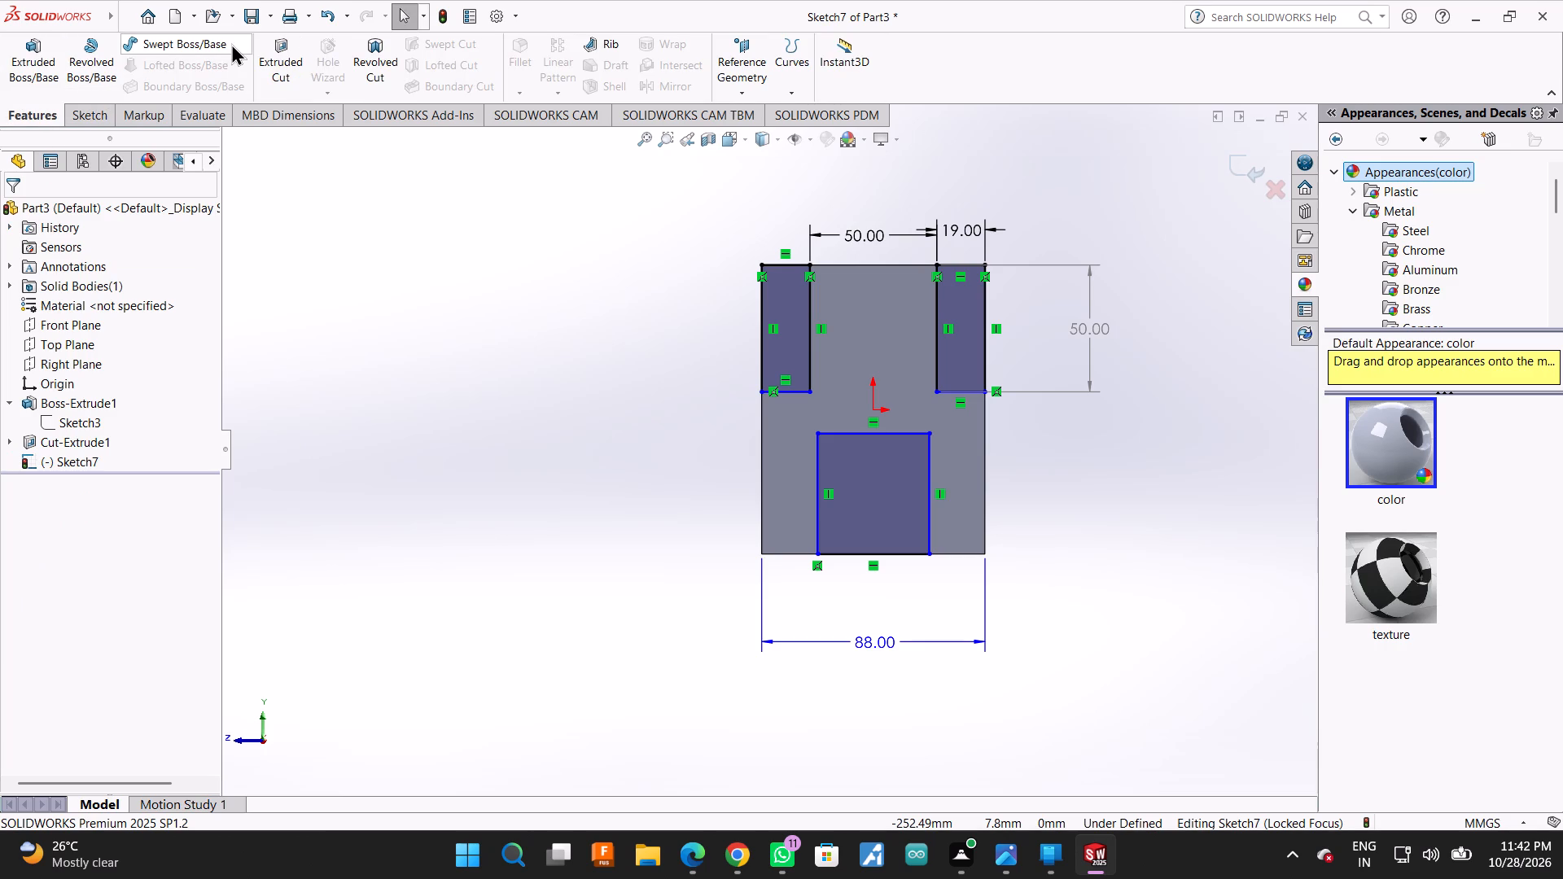
click(260, 55)
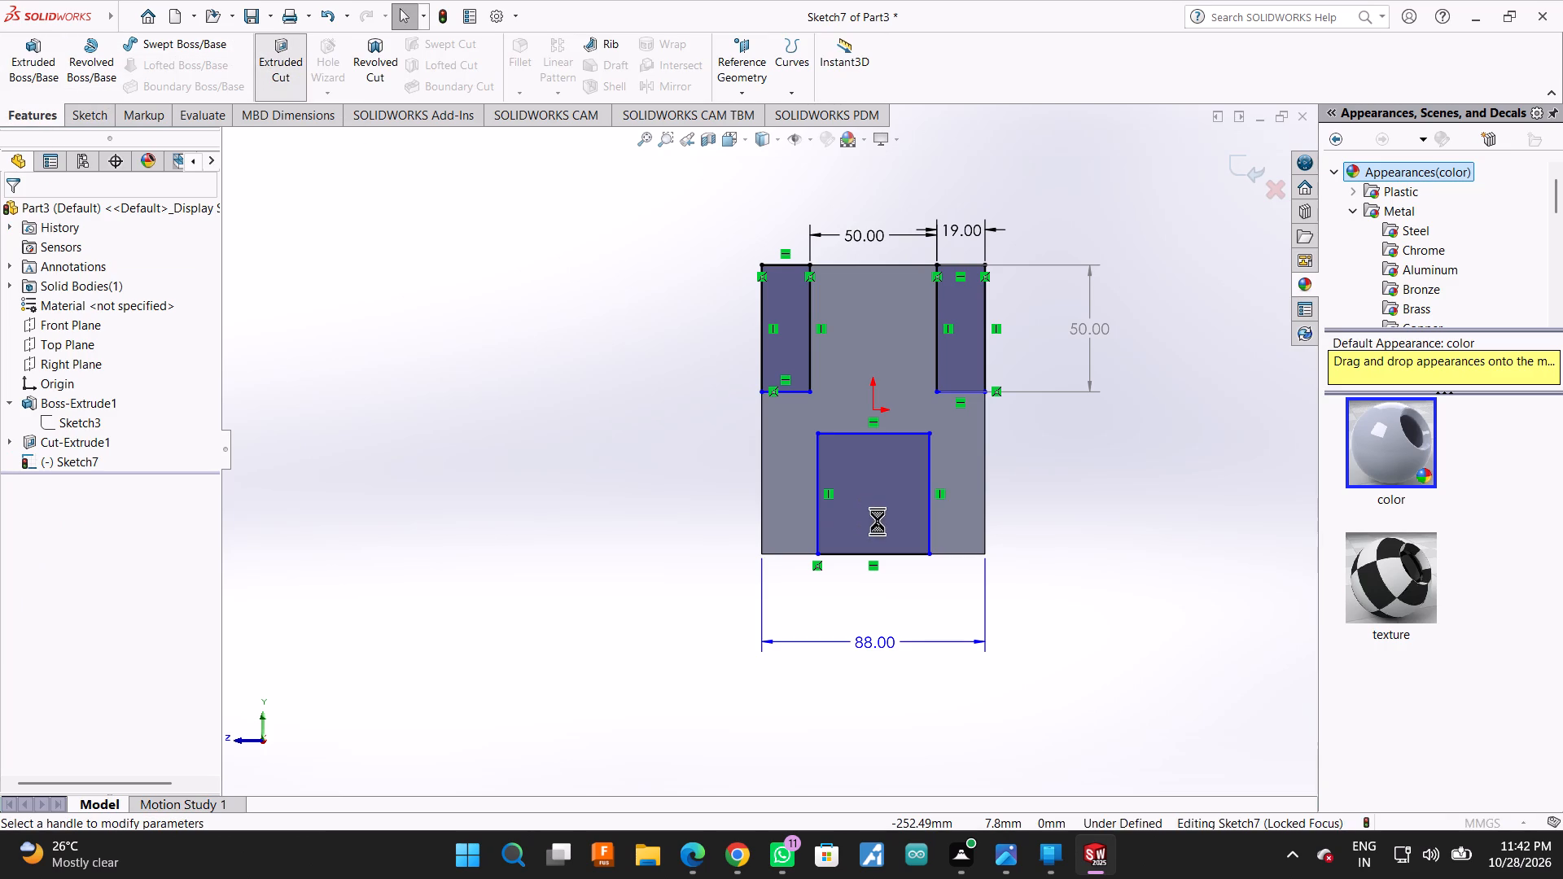
middle_drag(1141, 425, 1064, 460)
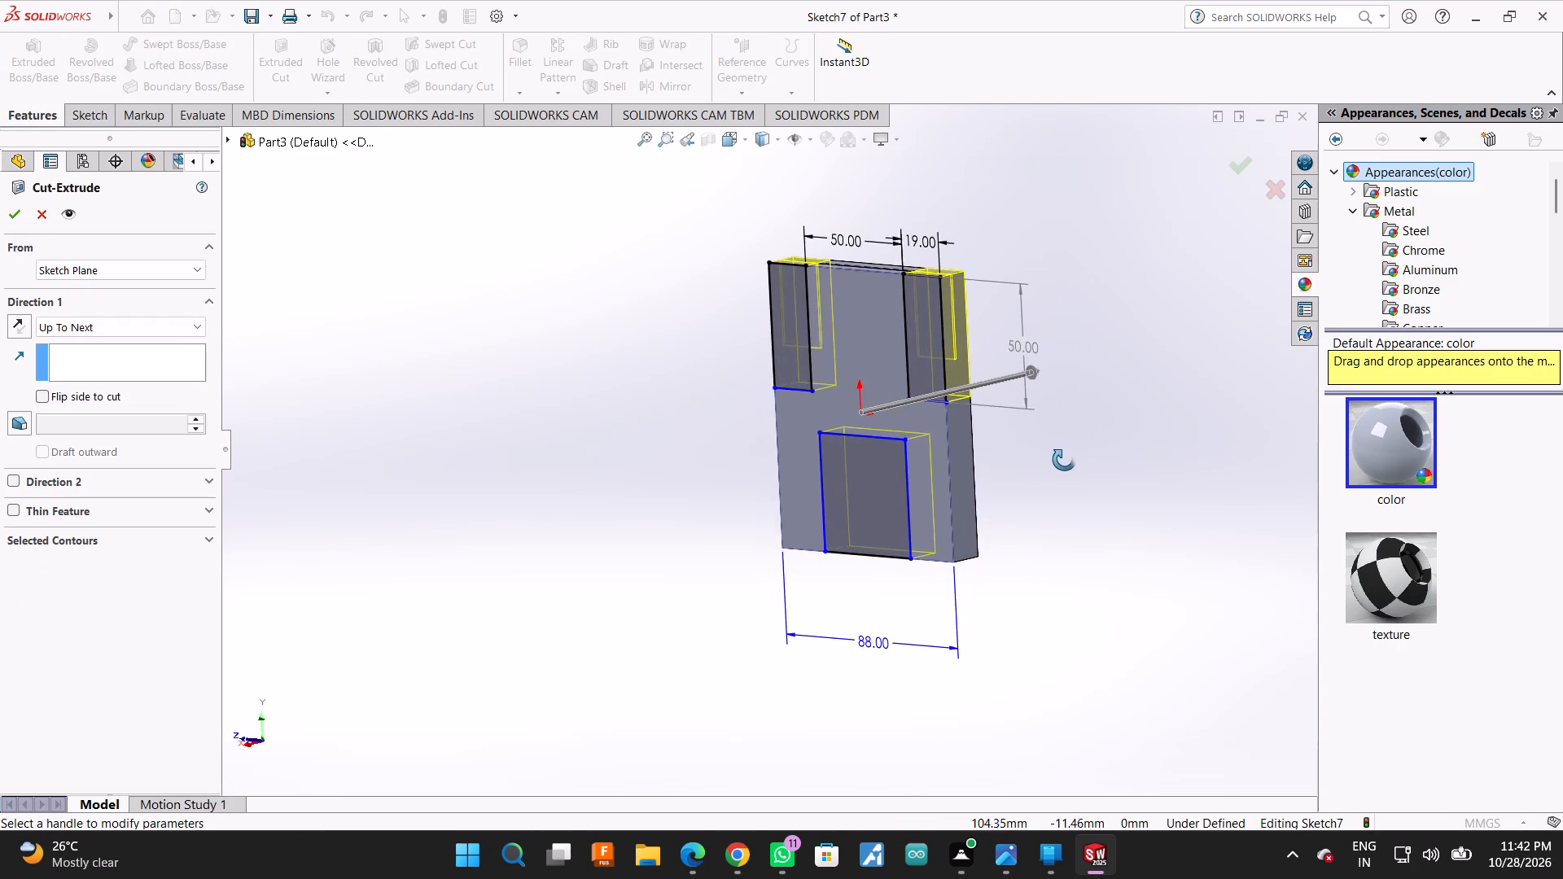
middle_drag(1064, 460, 1060, 462)
click(6, 219)
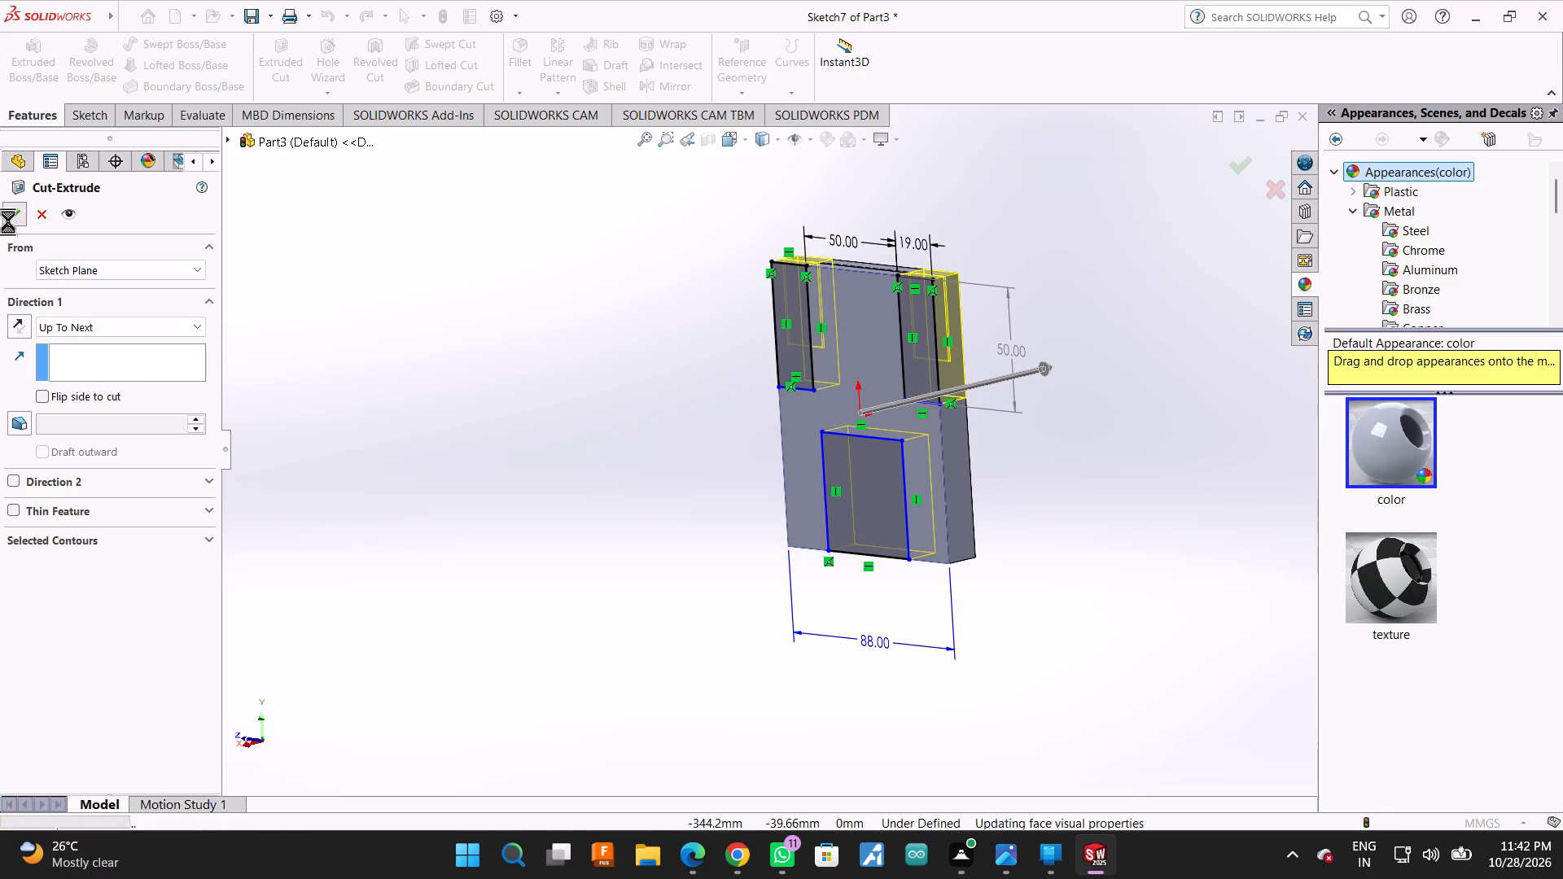
middle_drag(1246, 483, 1223, 478)
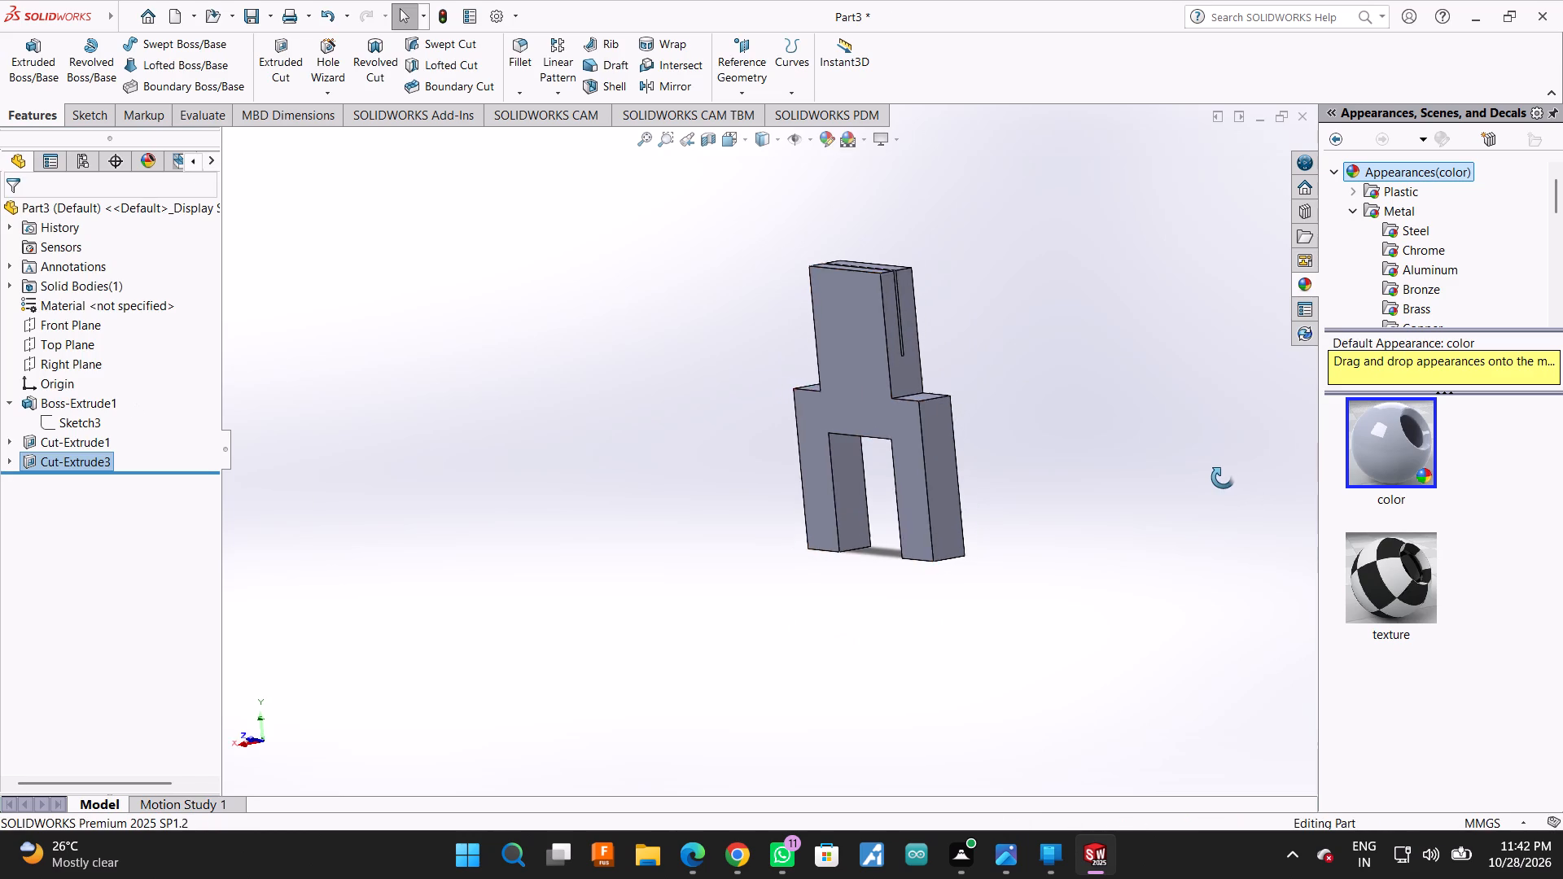
middle_drag(1223, 478, 1250, 471)
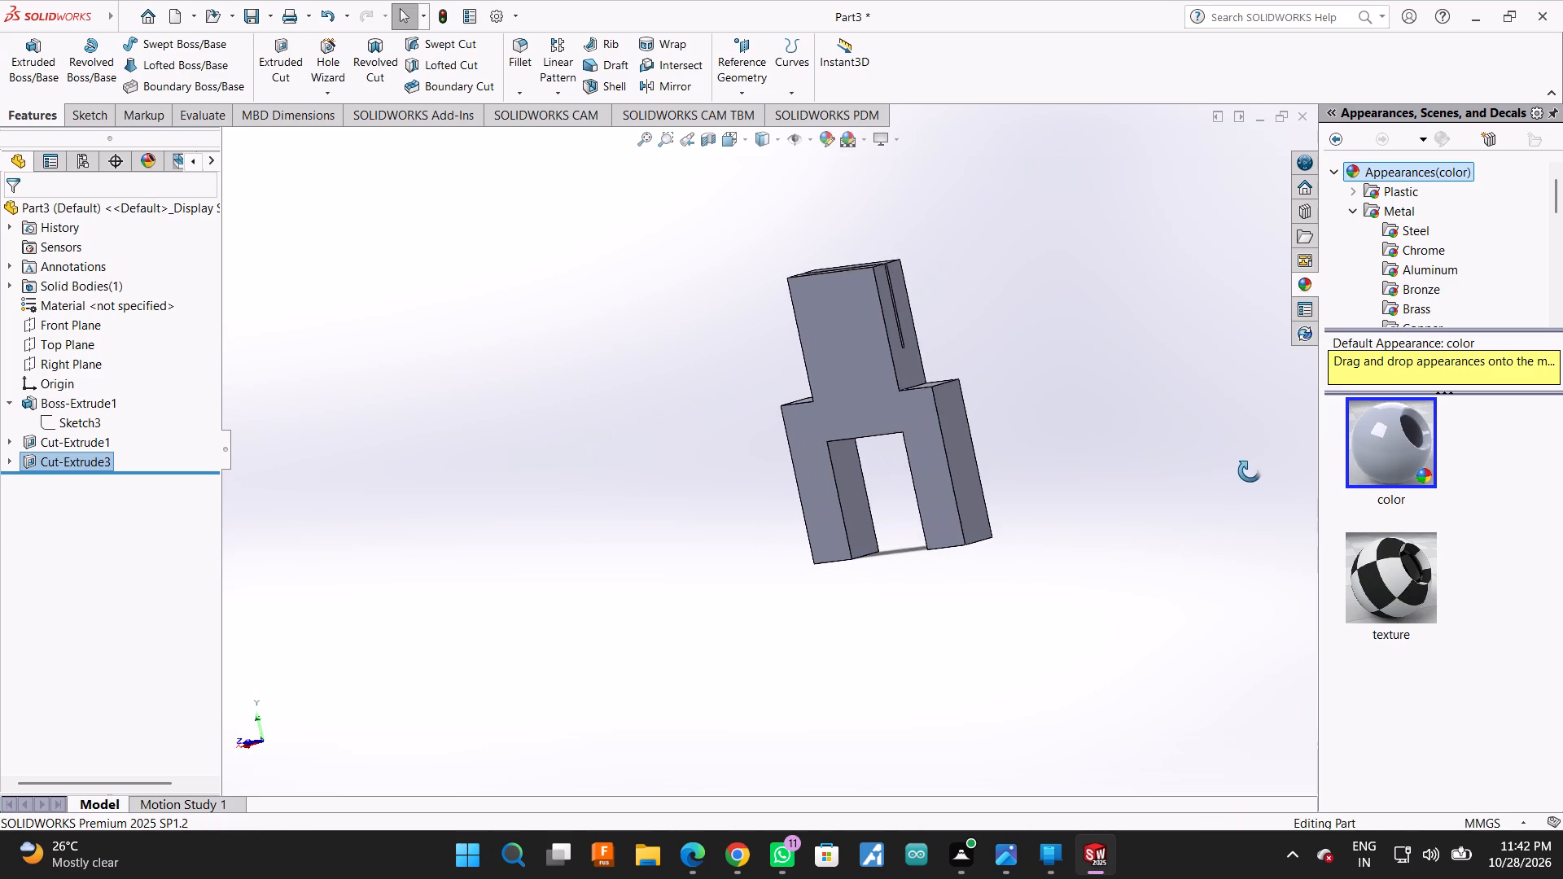
middle_drag(1250, 471, 1254, 469)
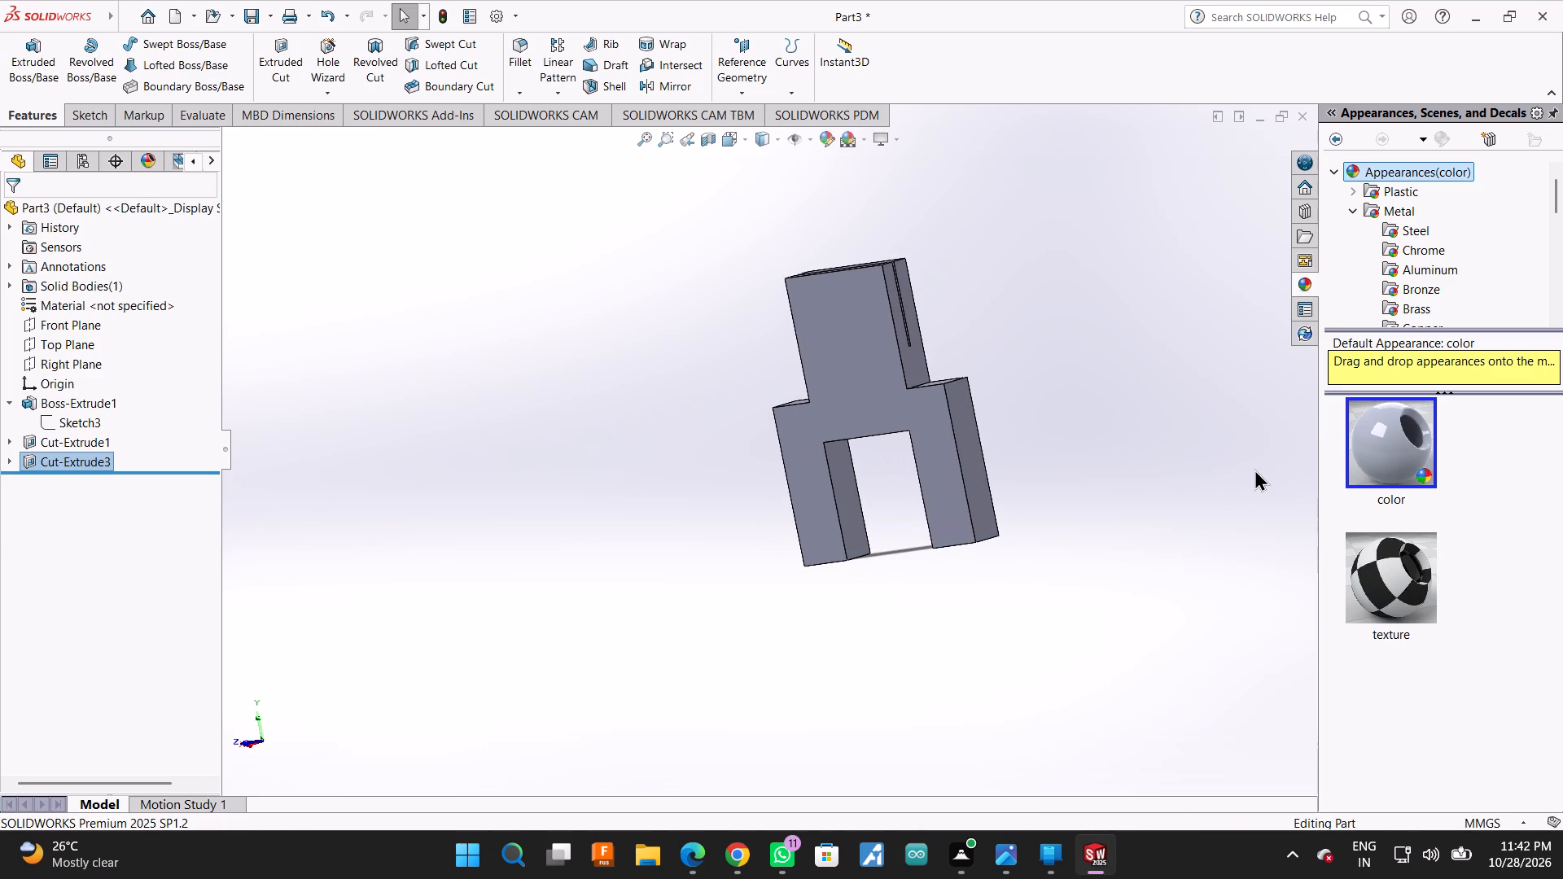
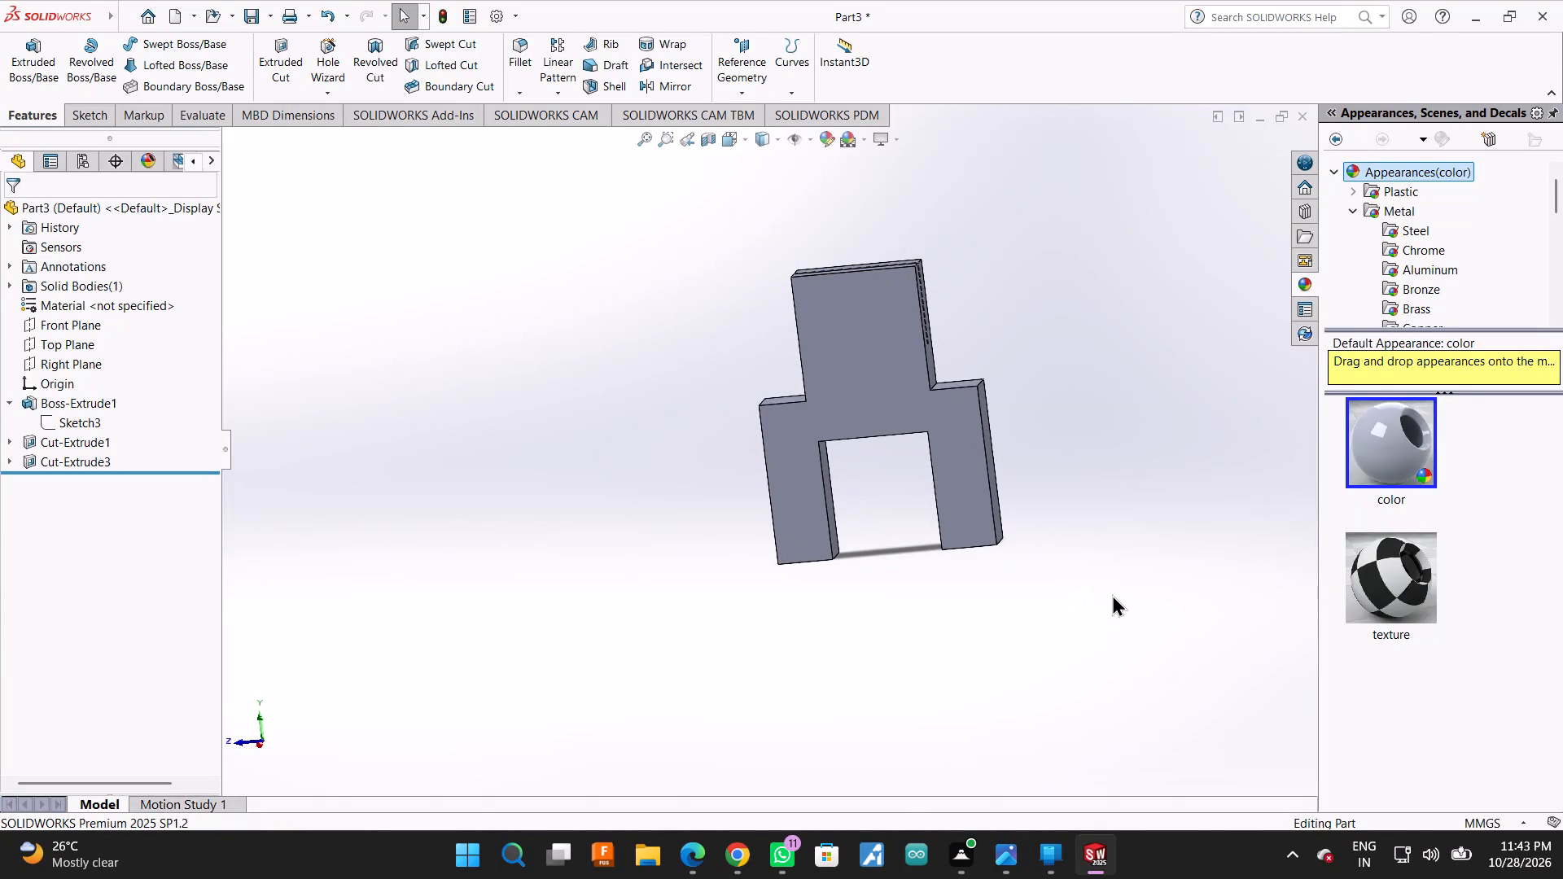
Examine the cut block from several sides, including its slotted top, stepped shoulders and bottom recess.
scroll(1110, 594, down, 1)
middle_drag(1107, 594, 1009, 603)
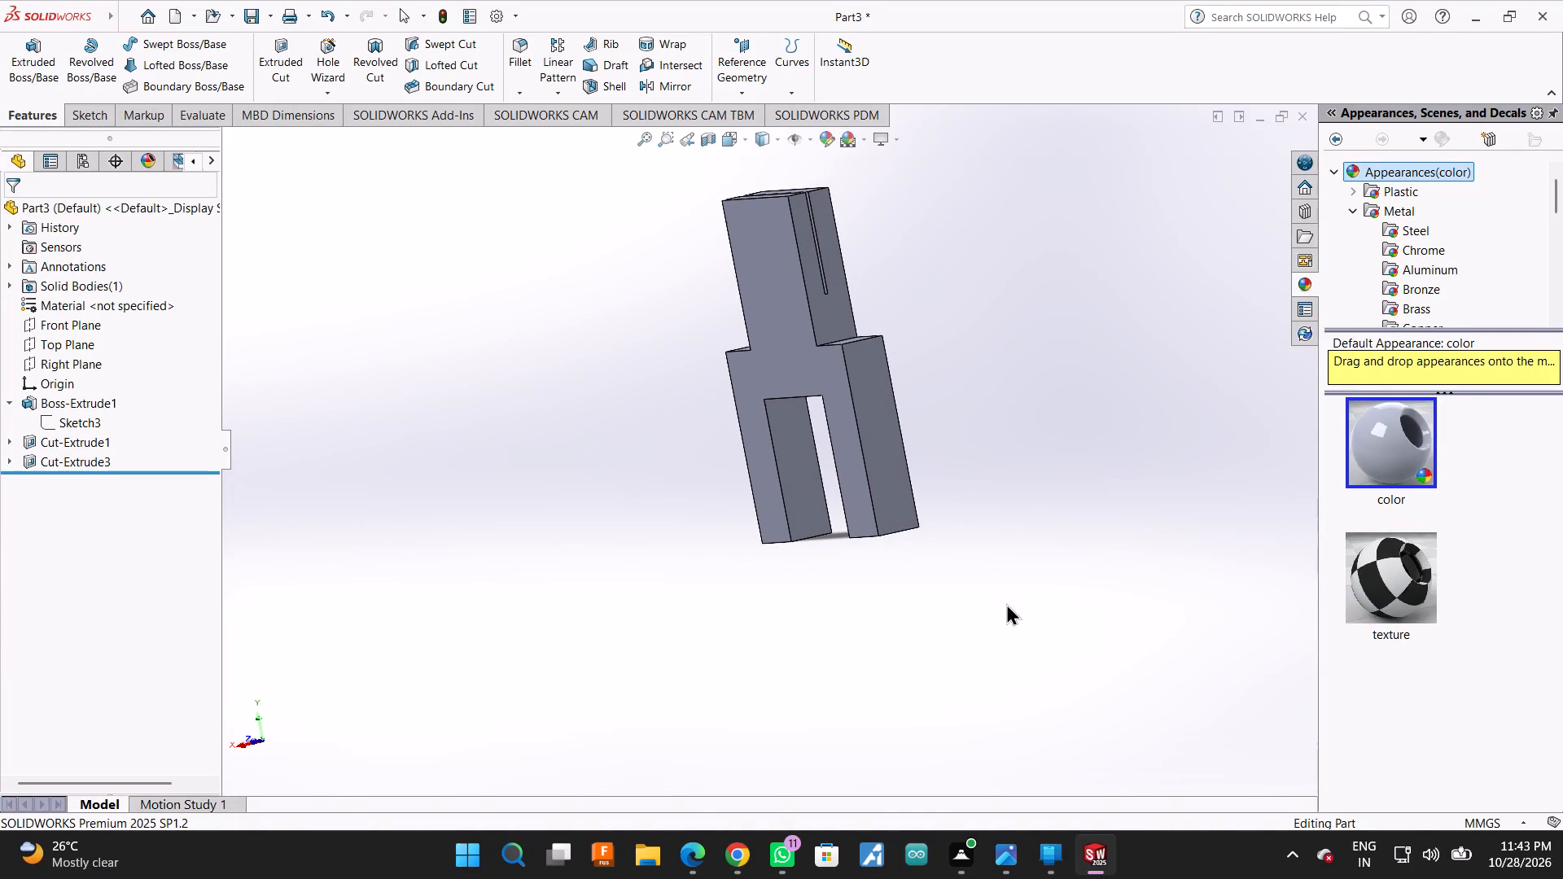
middle_drag(1007, 603, 1090, 584)
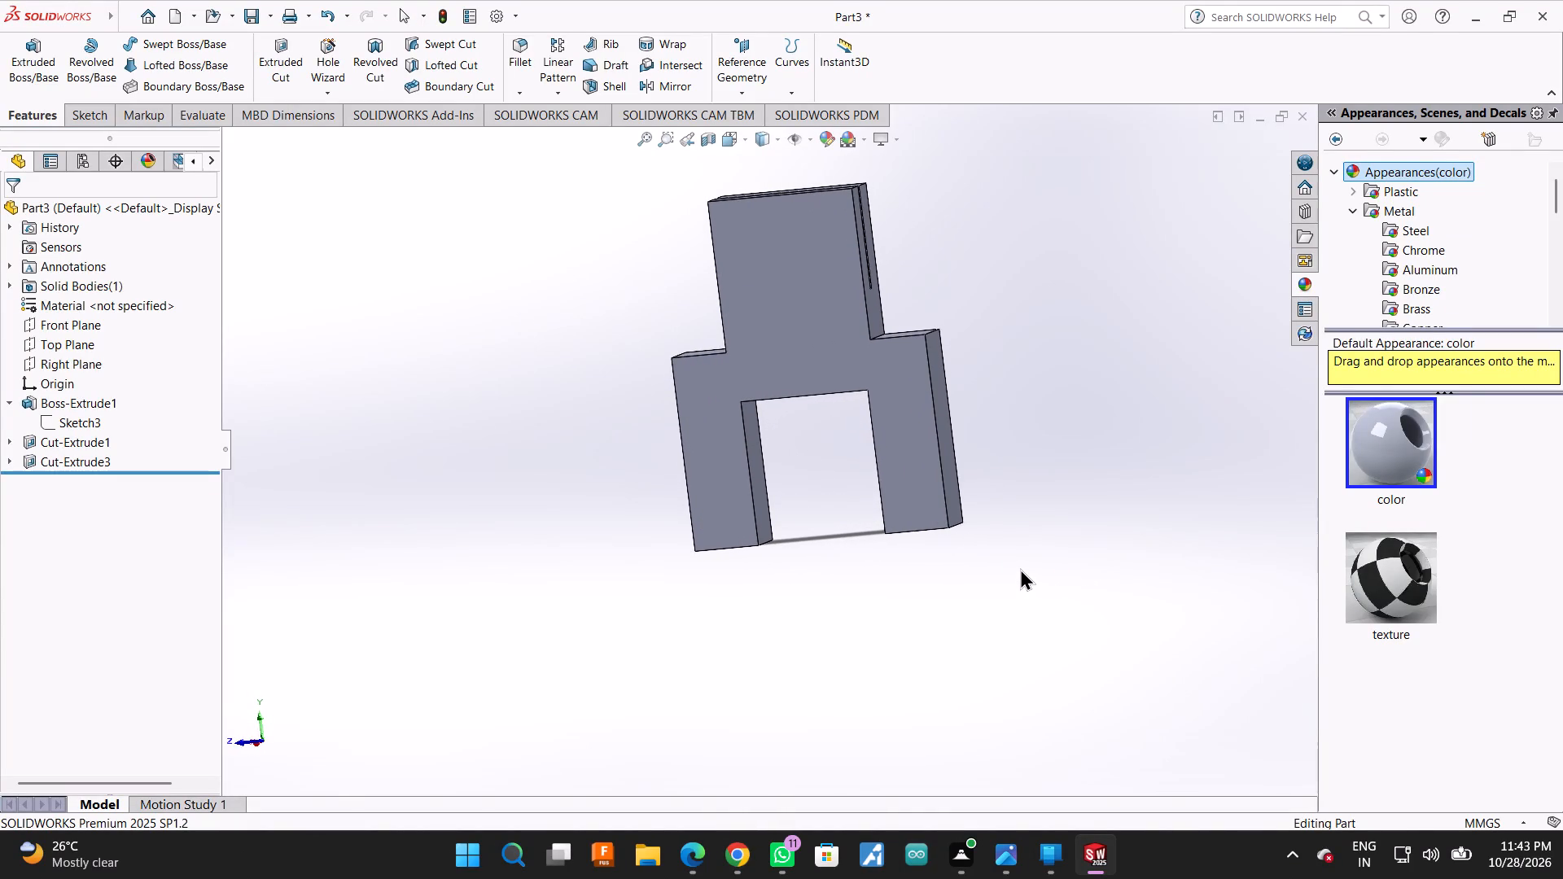
middle_drag(1009, 562, 868, 601)
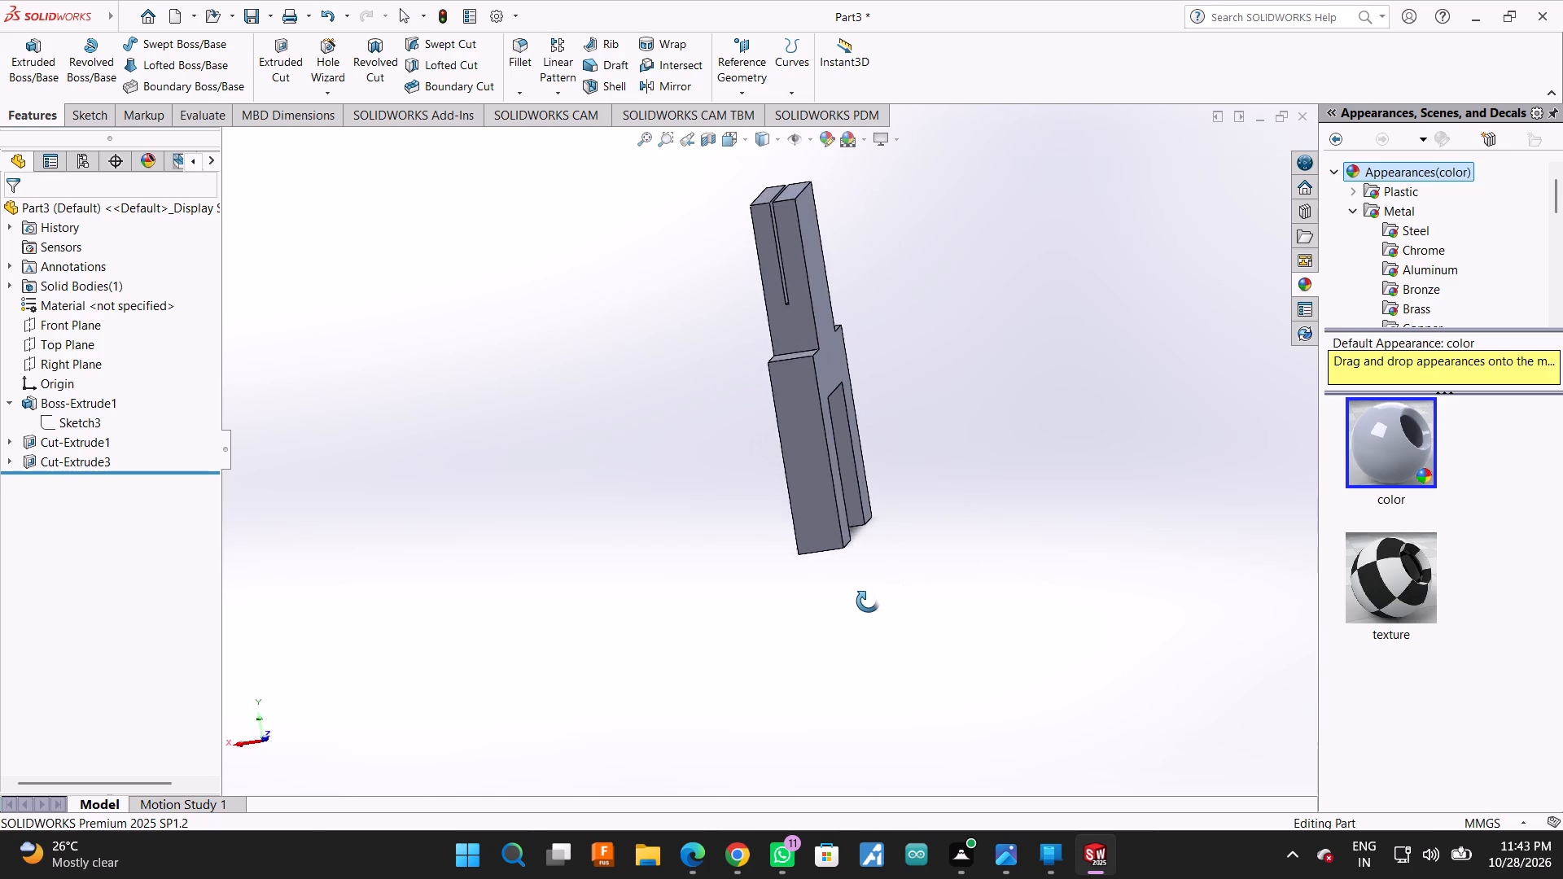
middle_drag(868, 601, 893, 539)
middle_drag(1148, 553, 1111, 537)
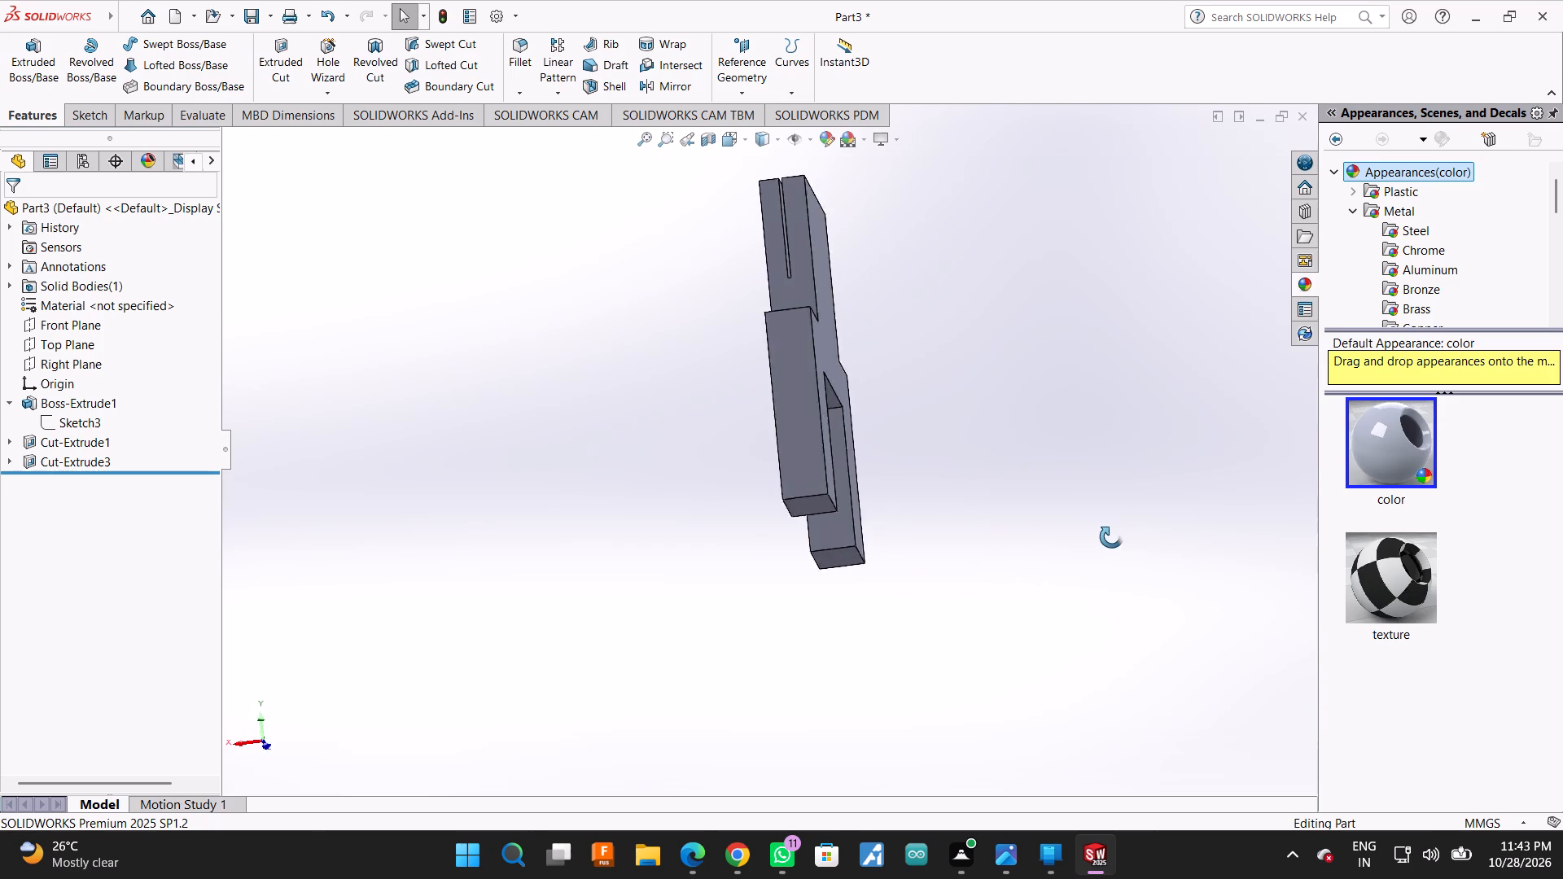
middle_drag(1111, 537, 1141, 680)
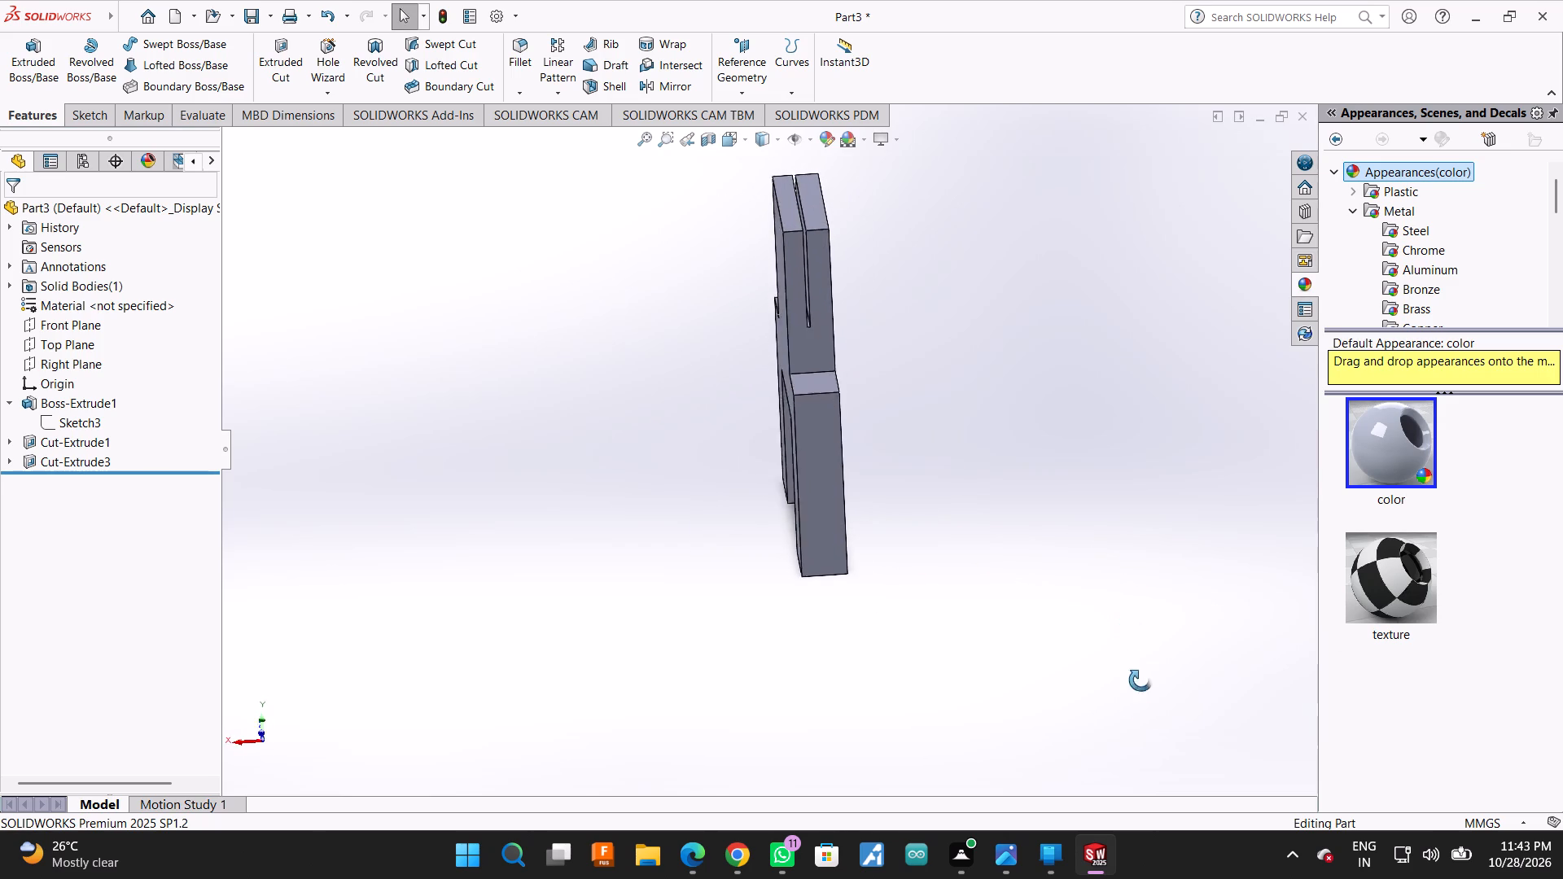
middle_drag(1141, 680, 1140, 782)
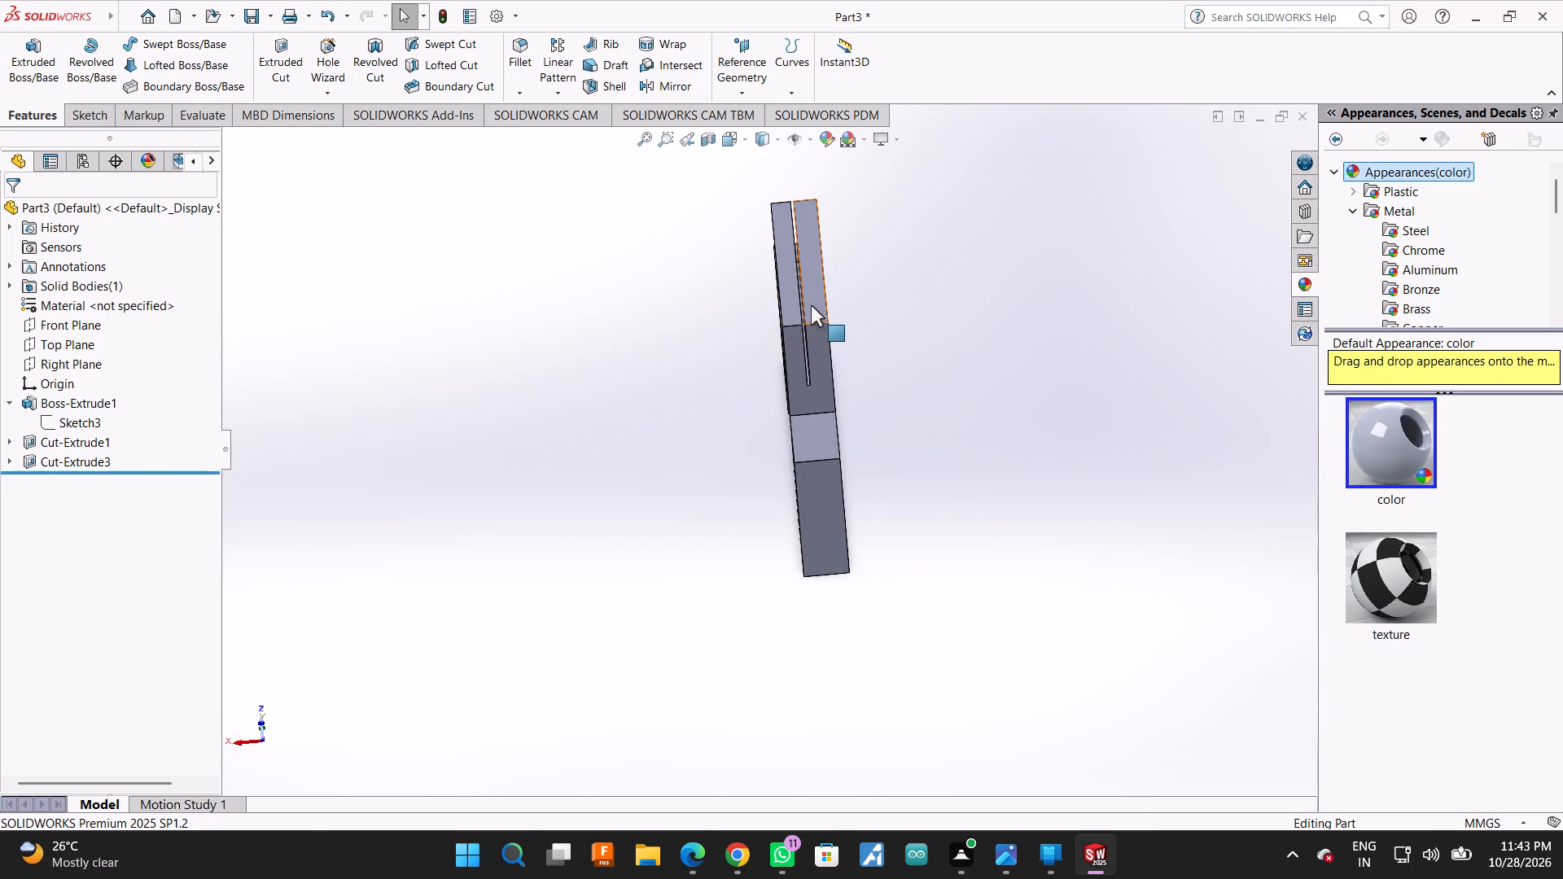
Sketch a circle of about 2.13 mm radius on the block's slotted top face, centred across the slot near one end.
scroll(811, 305, down, 5)
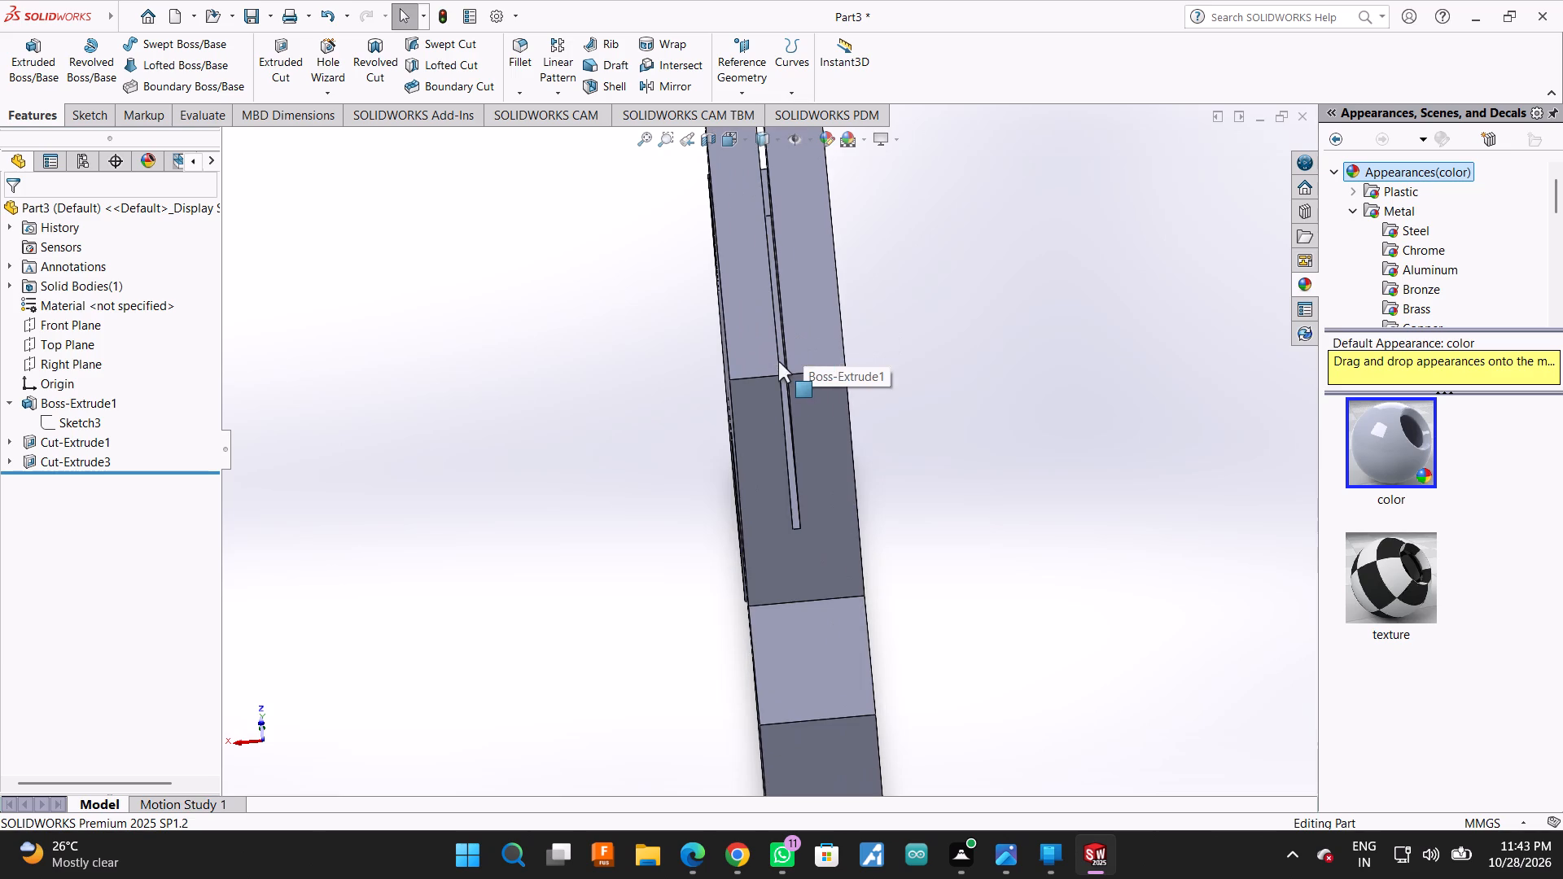
scroll(781, 359, up, 2)
click(763, 349)
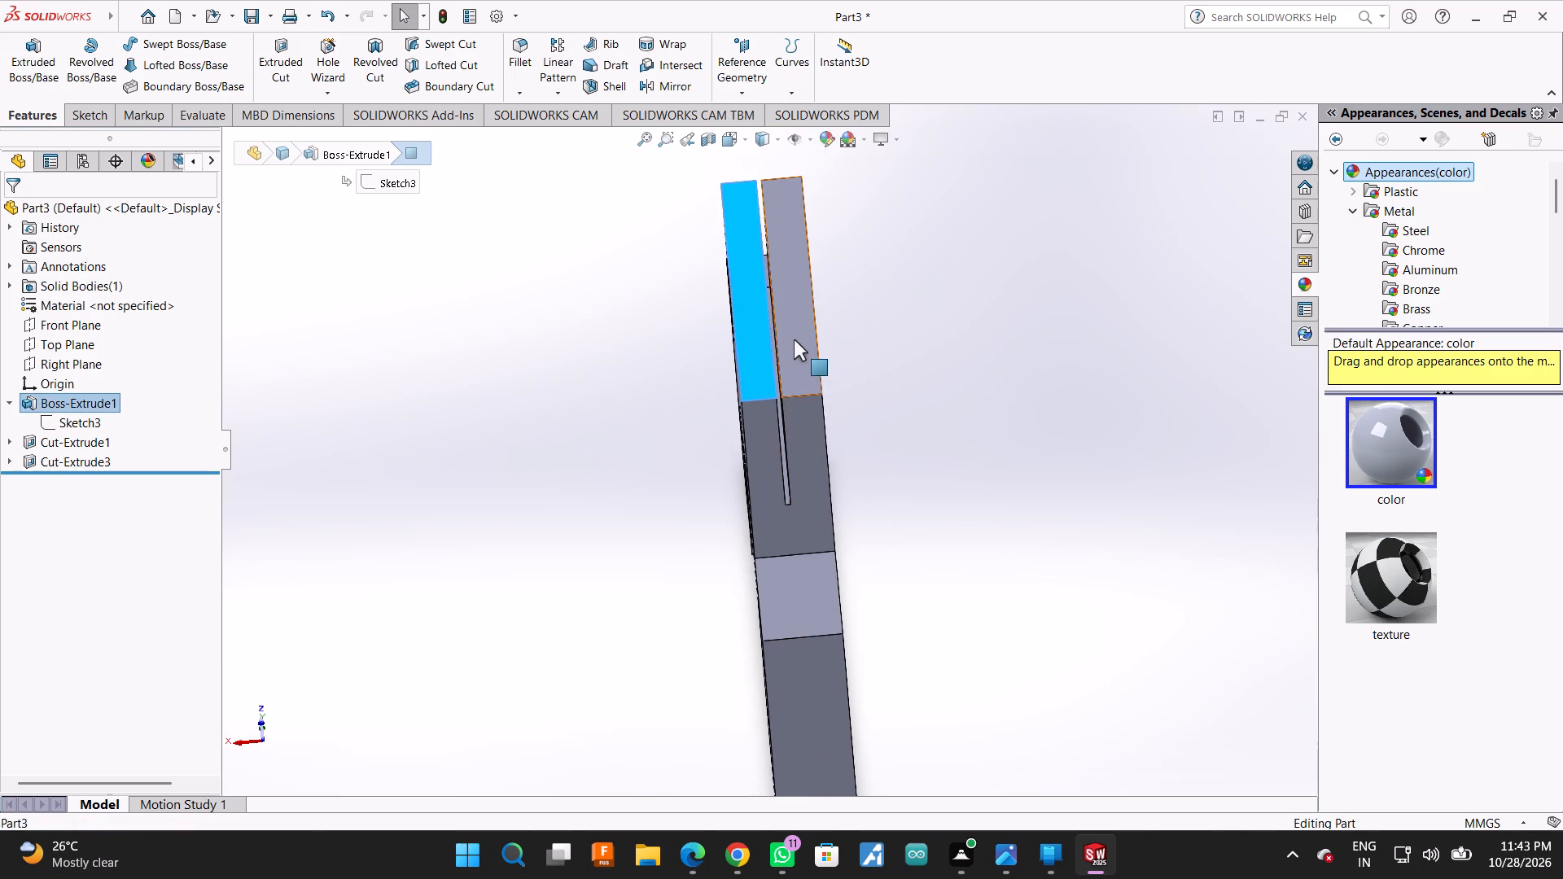
ctrl+click(792, 339)
right_click(792, 339)
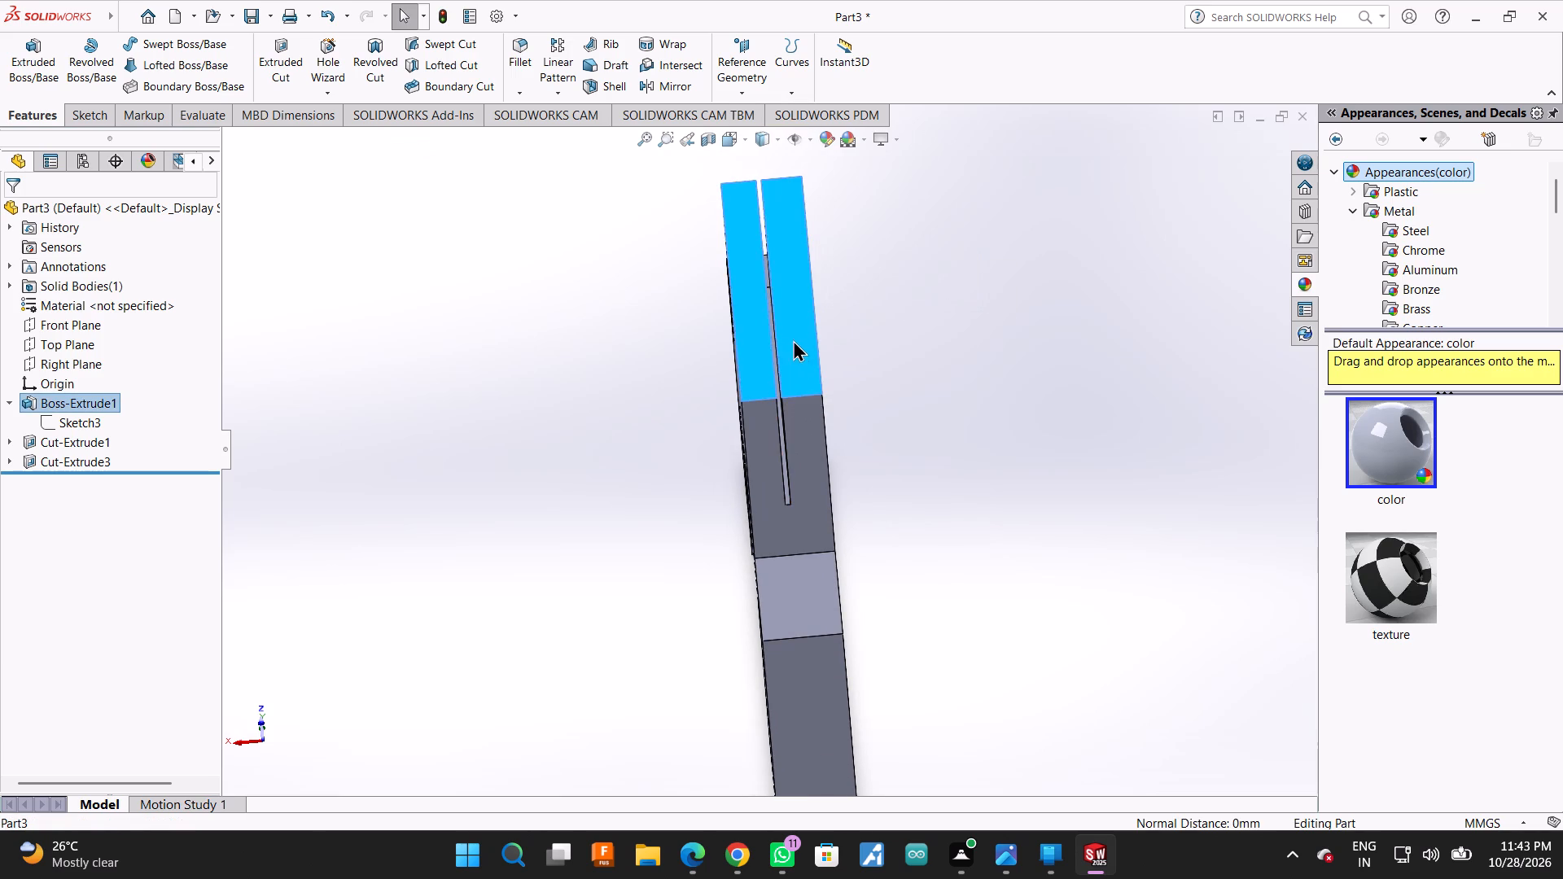
click(846, 235)
click(781, 347)
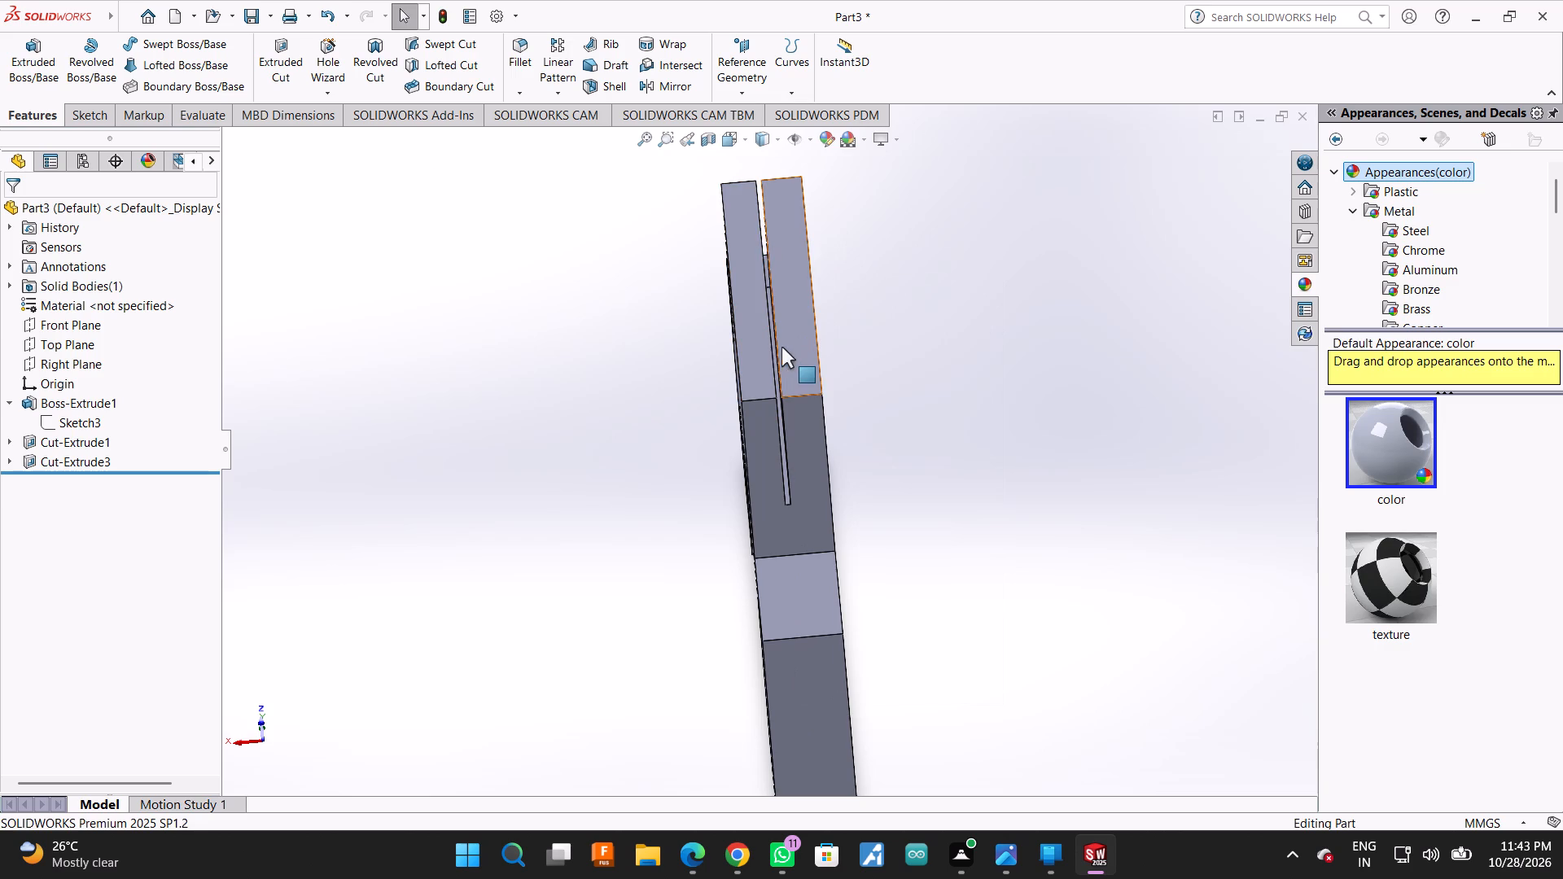
click(847, 298)
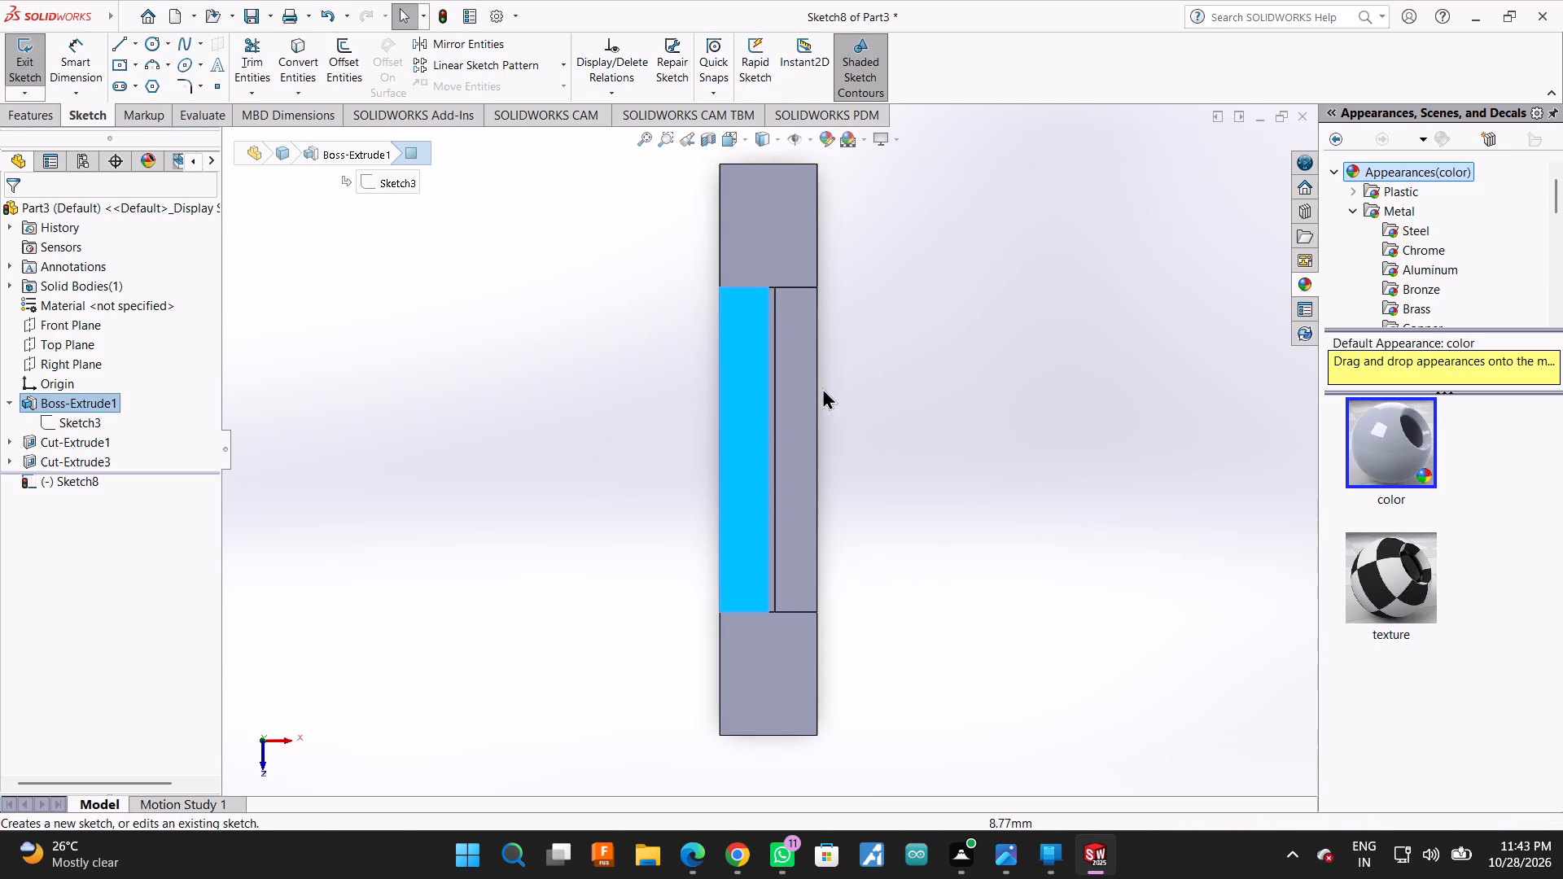
click(618, 233)
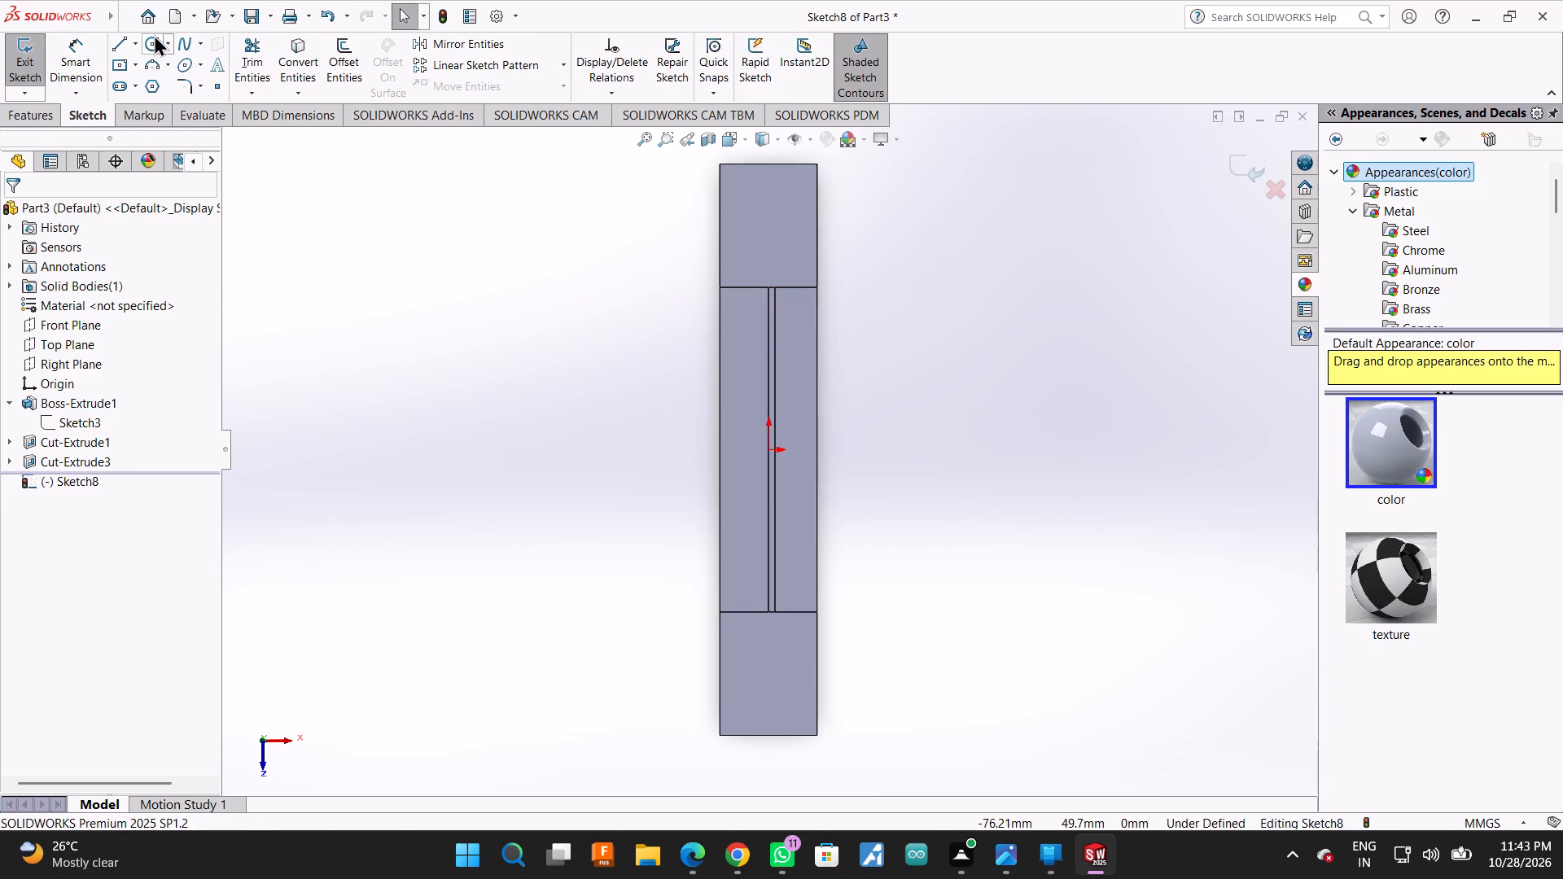
click(154, 34)
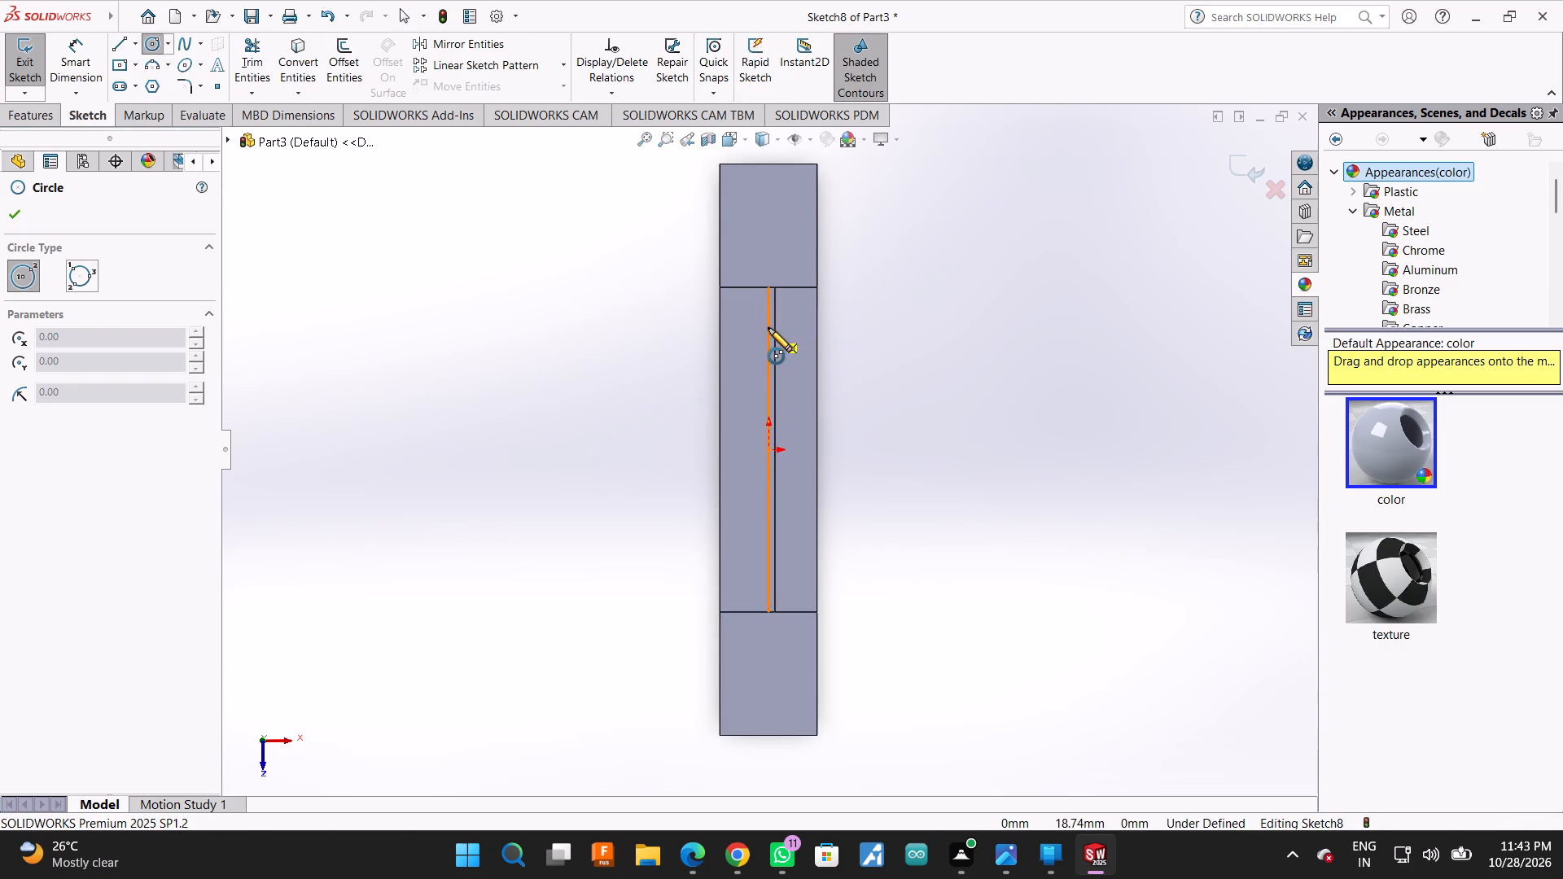
scroll(768, 328, down, 6)
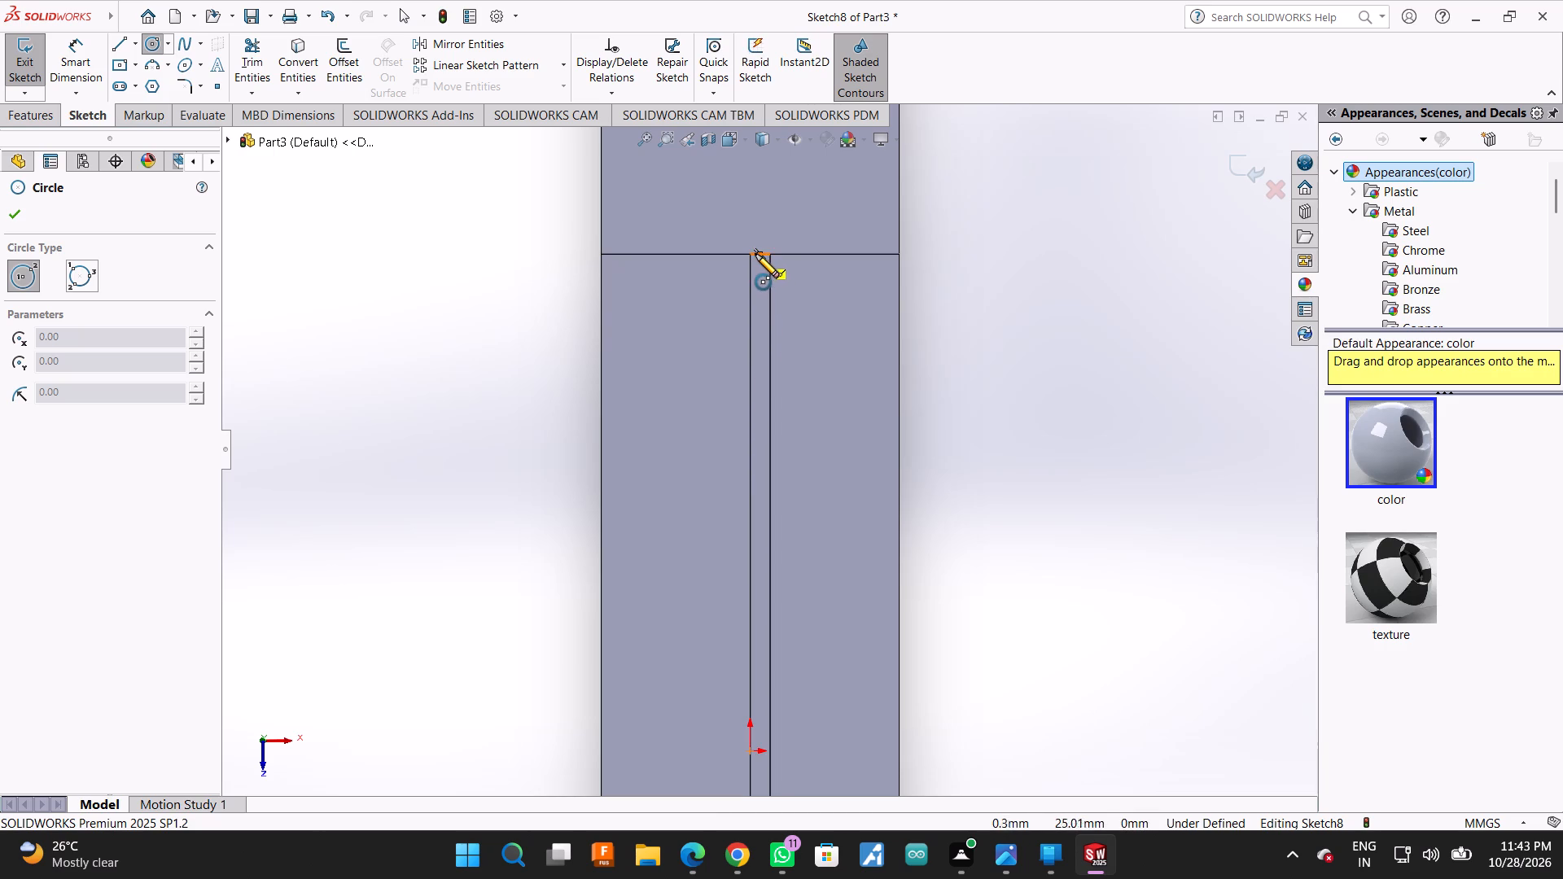
click(758, 343)
click(798, 362)
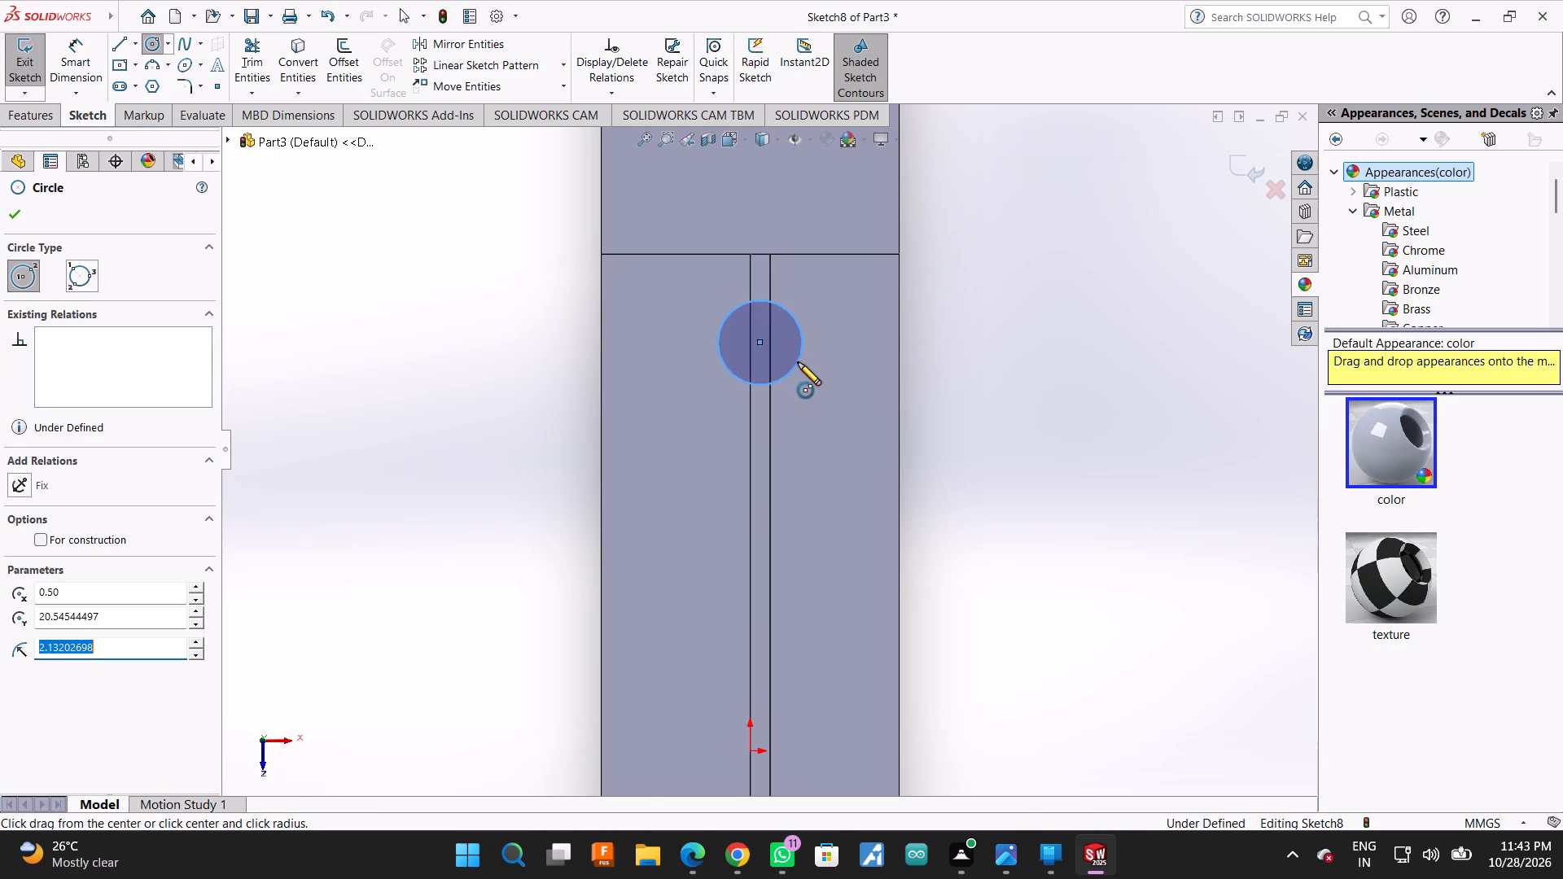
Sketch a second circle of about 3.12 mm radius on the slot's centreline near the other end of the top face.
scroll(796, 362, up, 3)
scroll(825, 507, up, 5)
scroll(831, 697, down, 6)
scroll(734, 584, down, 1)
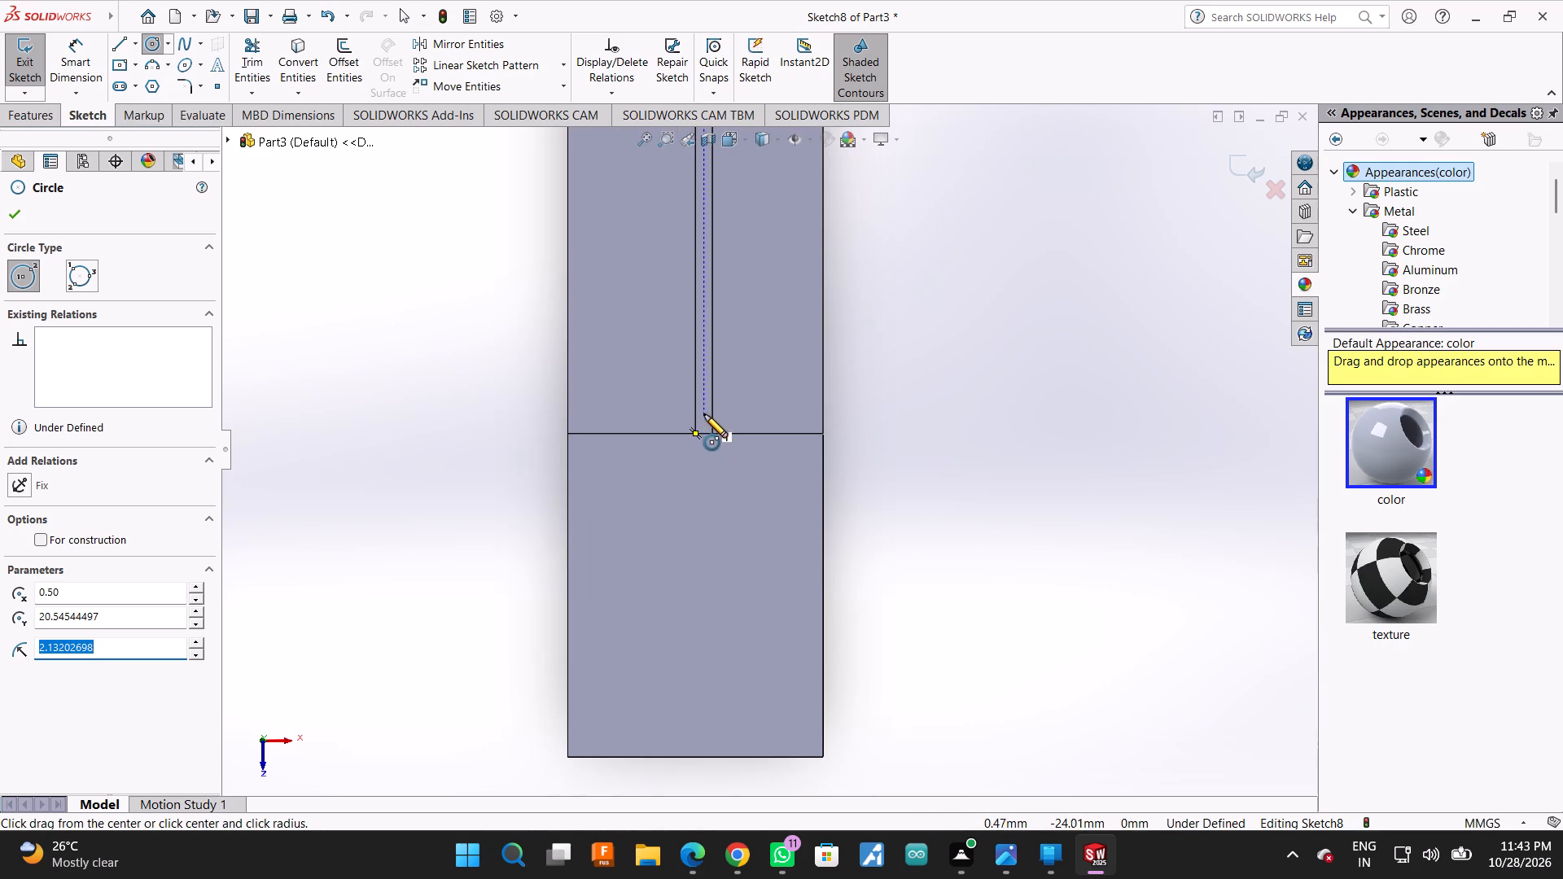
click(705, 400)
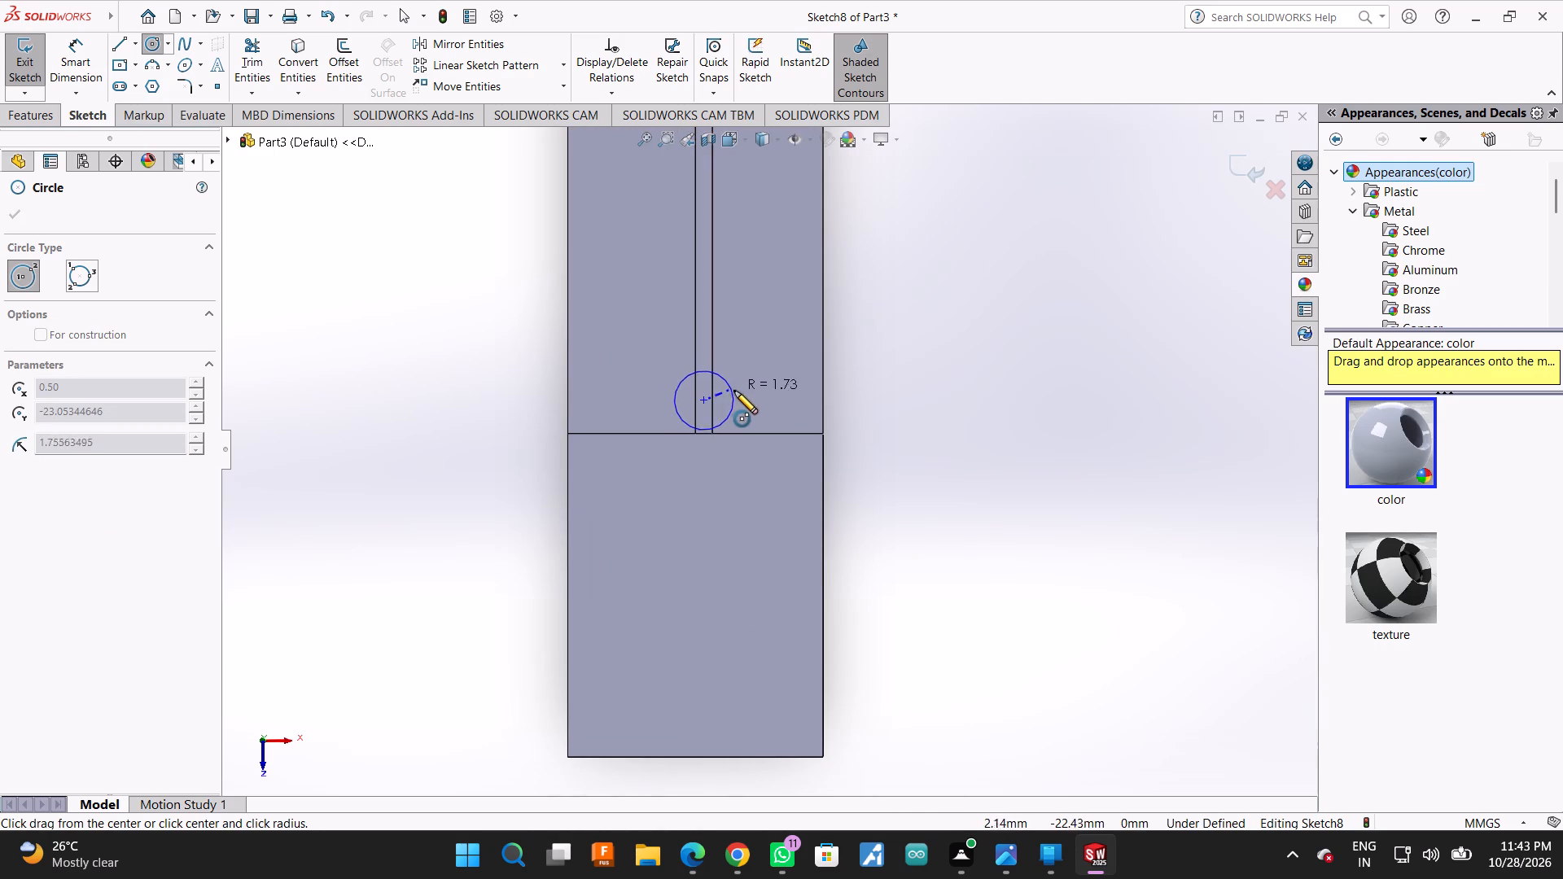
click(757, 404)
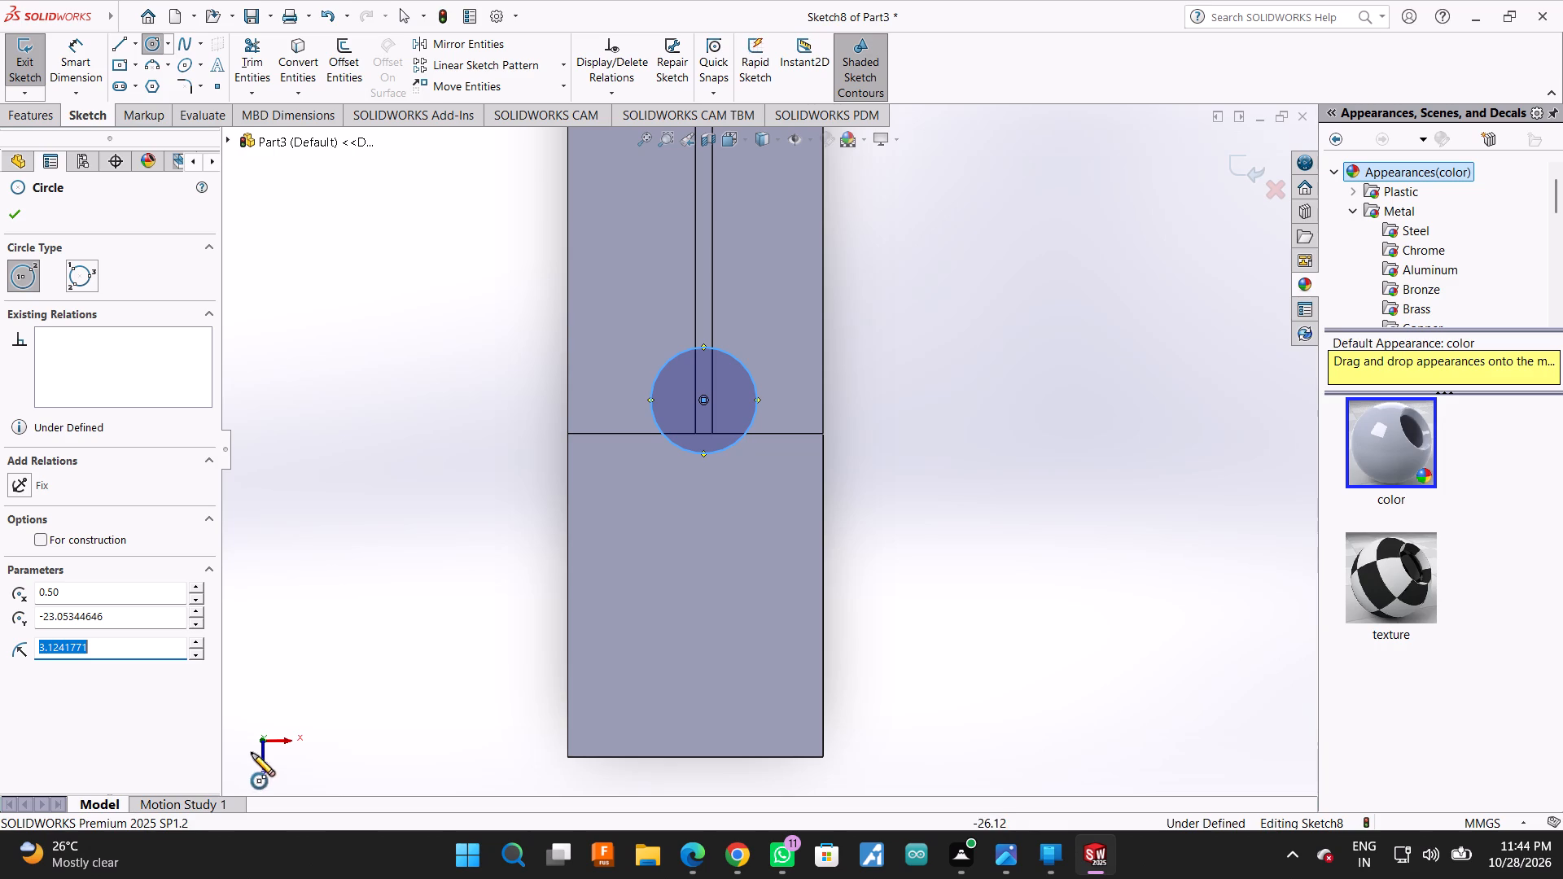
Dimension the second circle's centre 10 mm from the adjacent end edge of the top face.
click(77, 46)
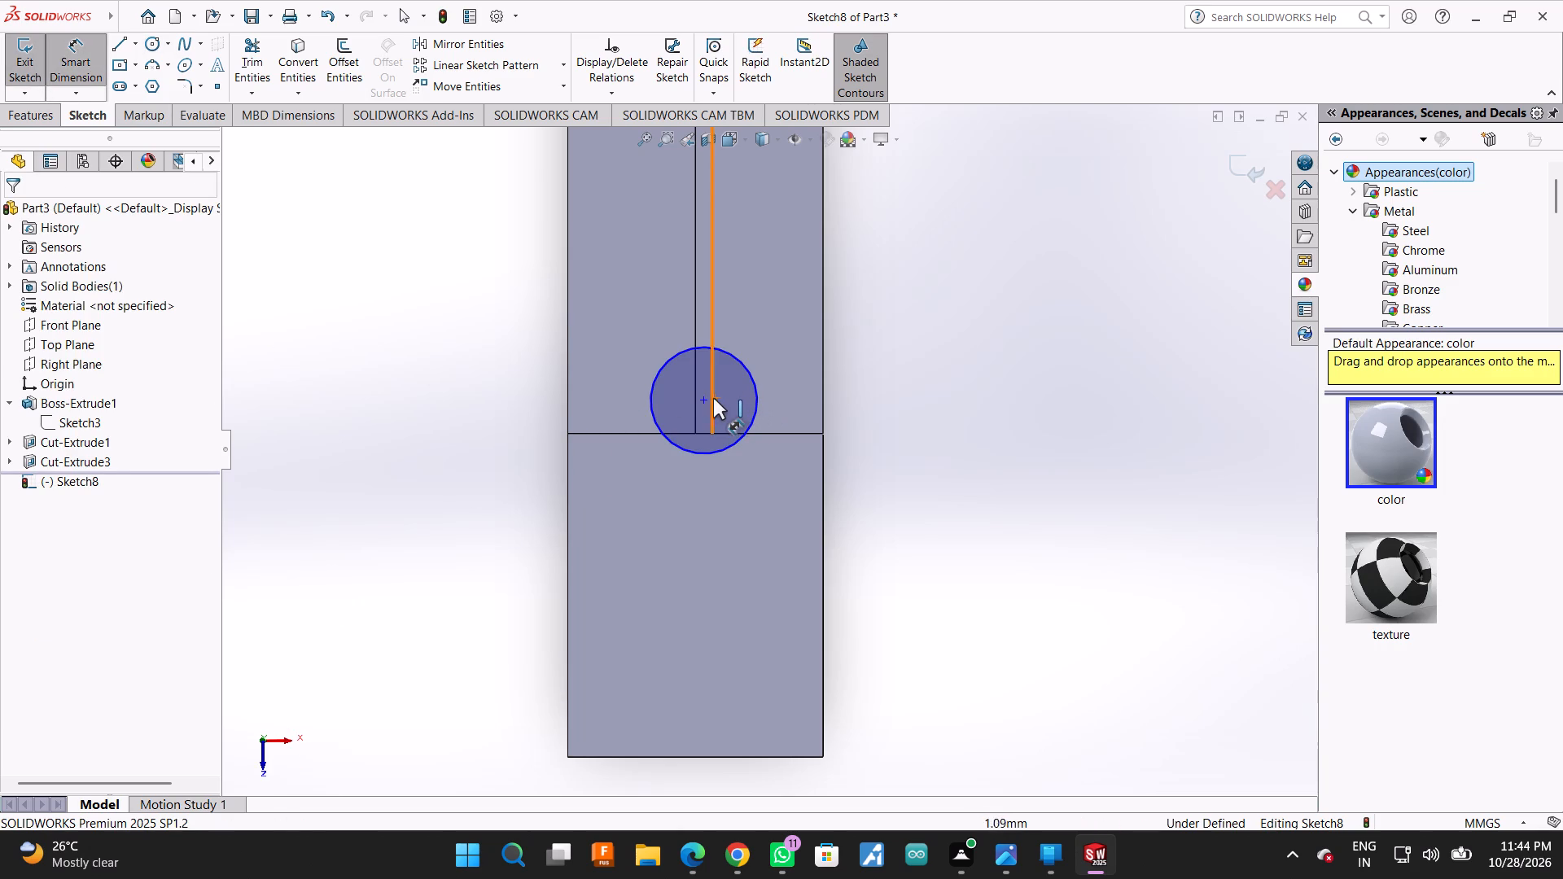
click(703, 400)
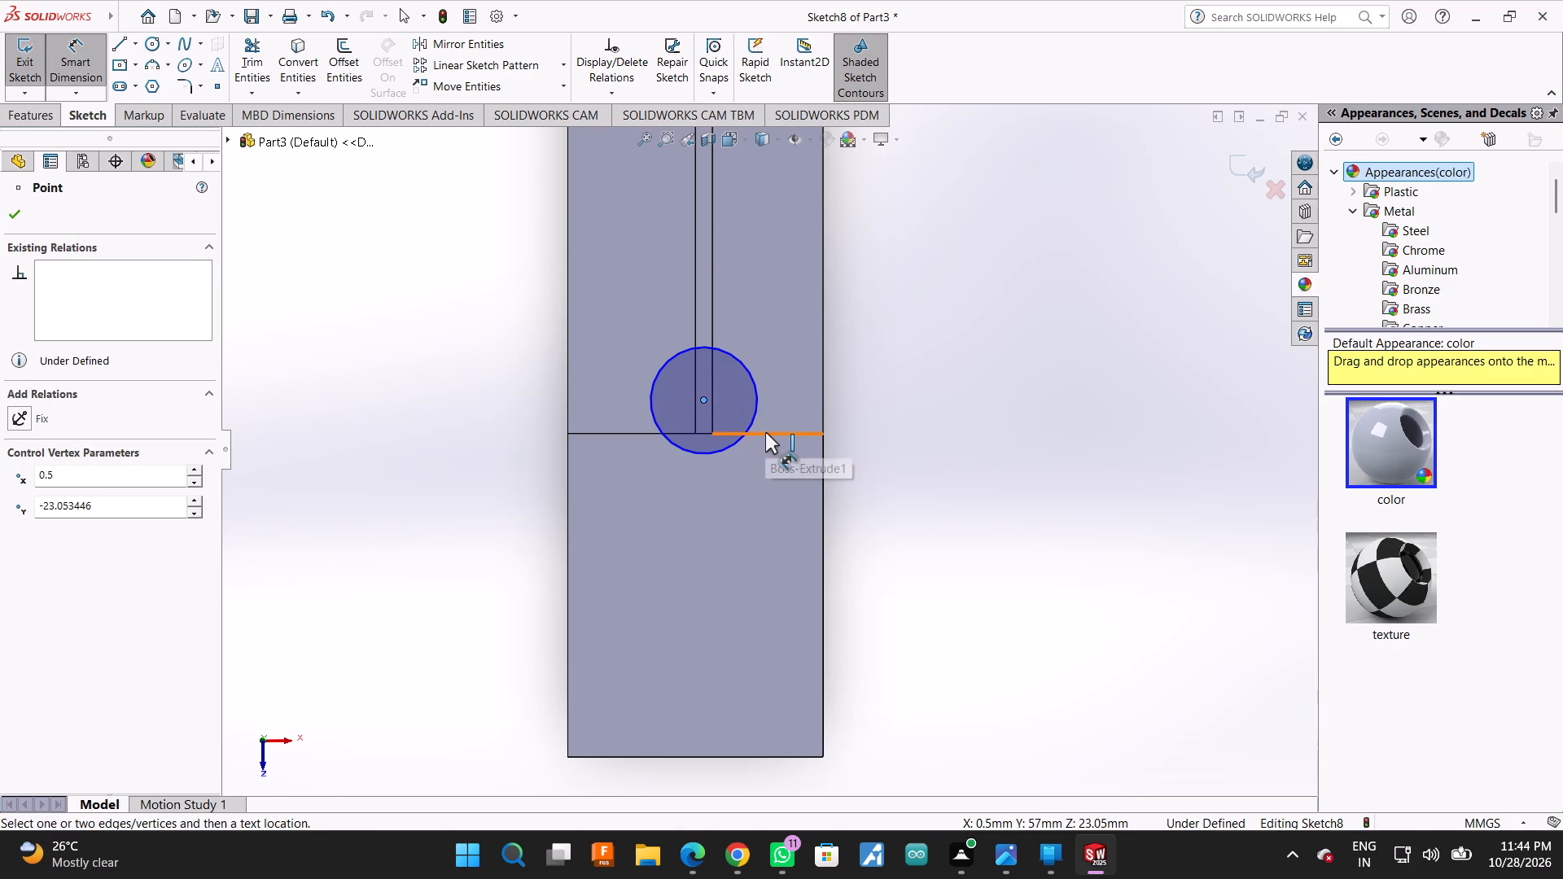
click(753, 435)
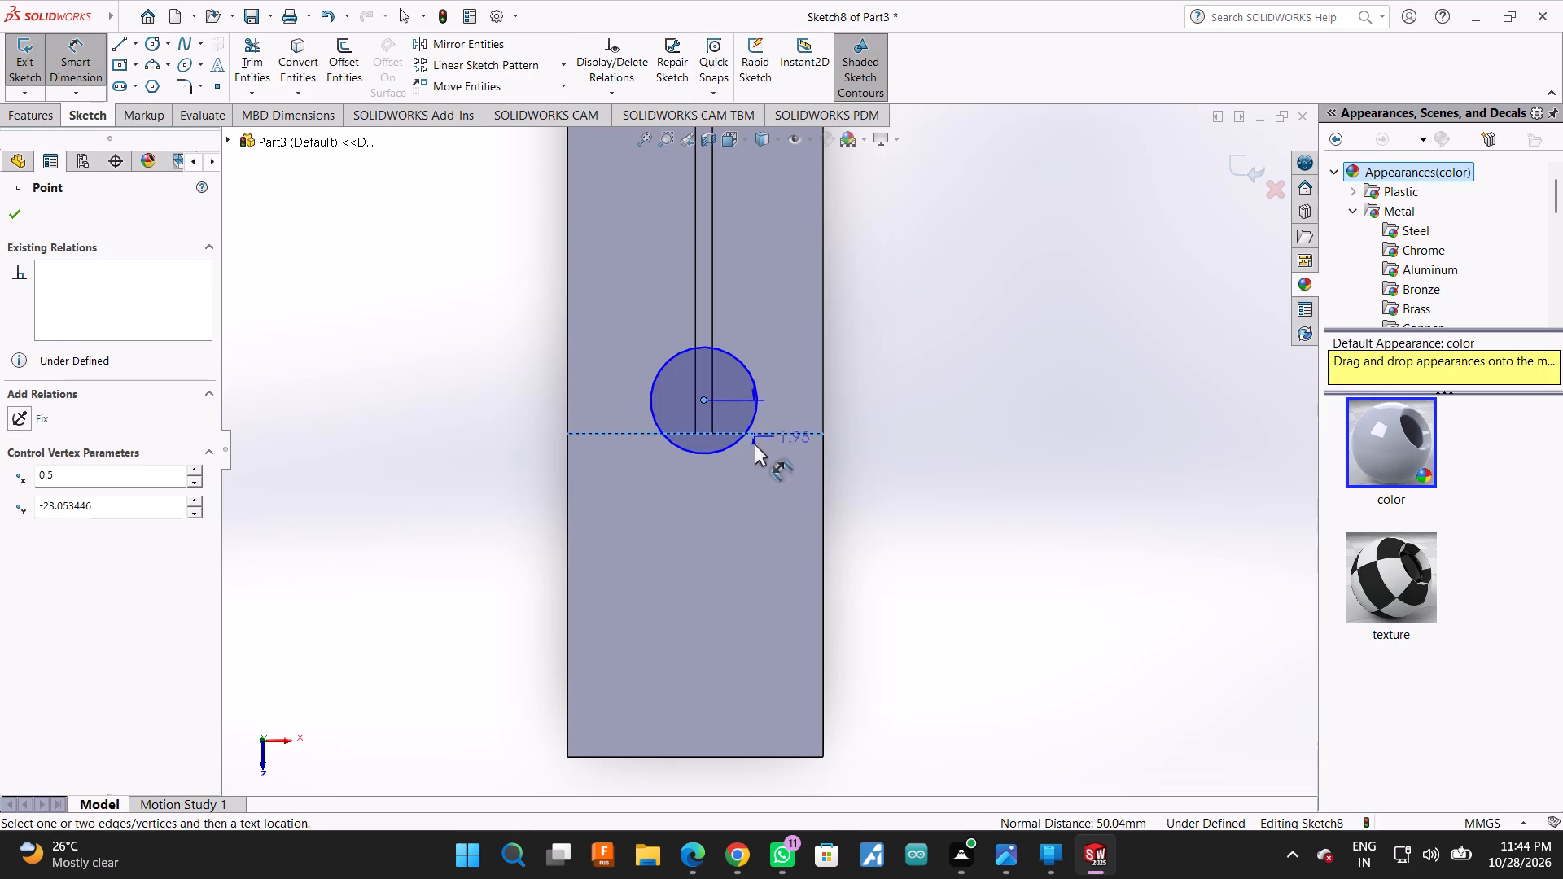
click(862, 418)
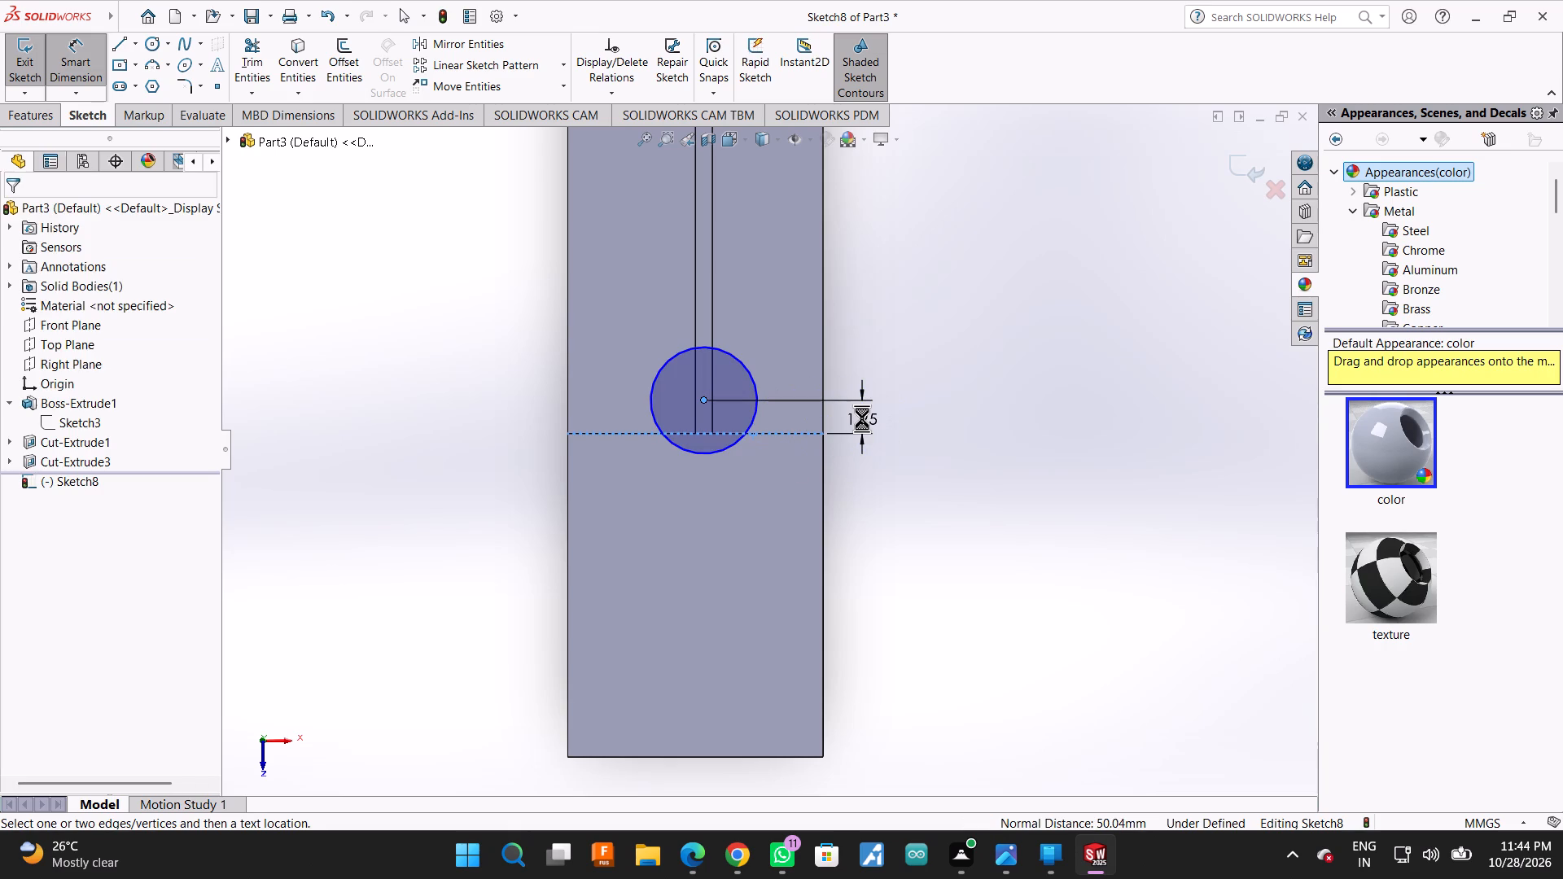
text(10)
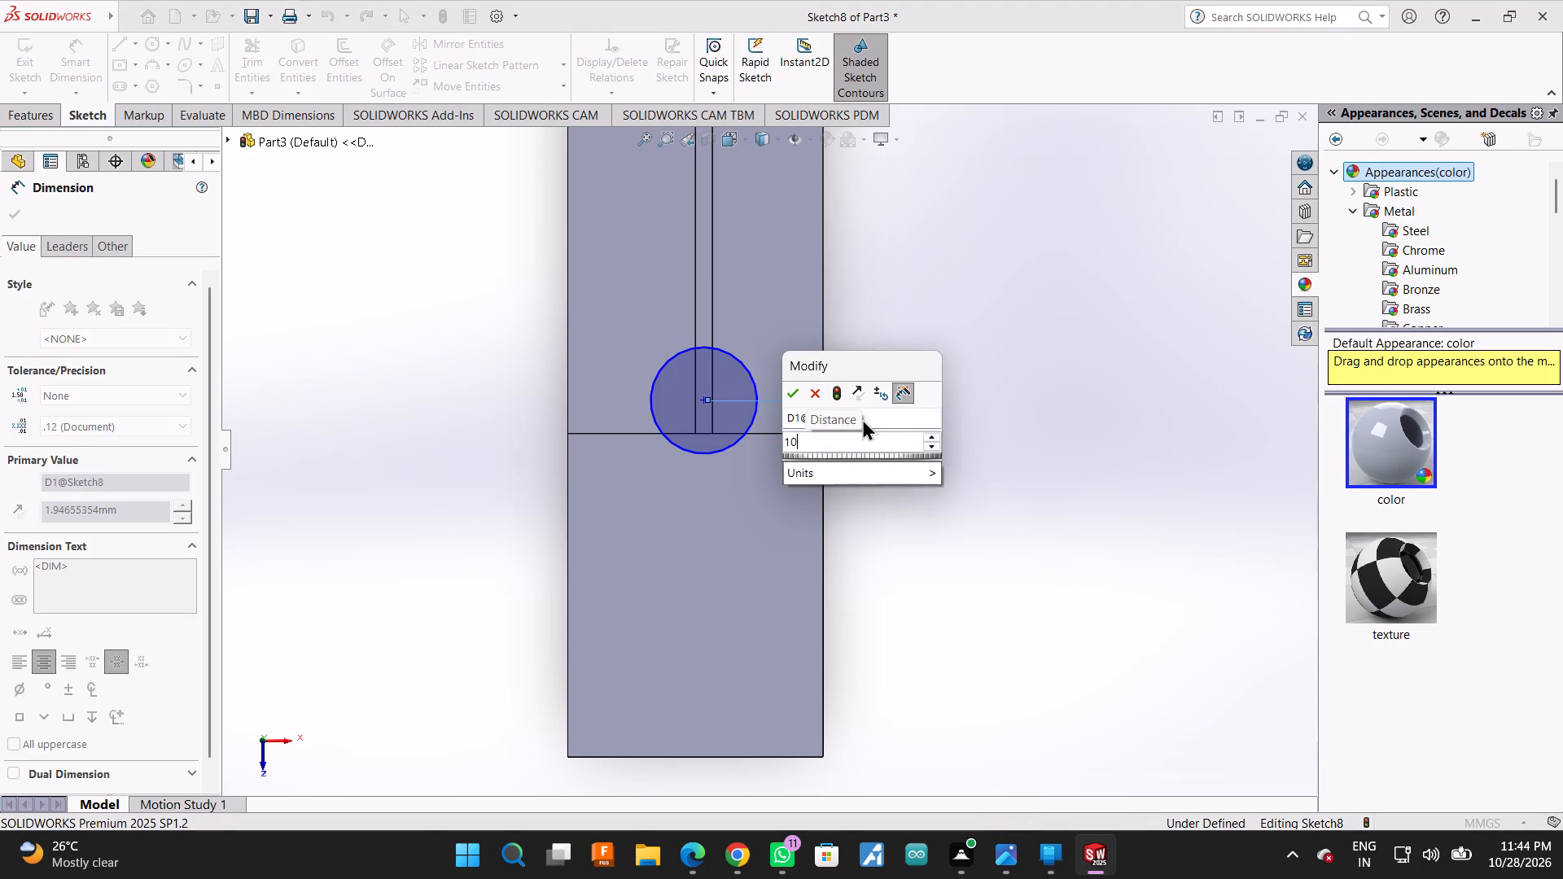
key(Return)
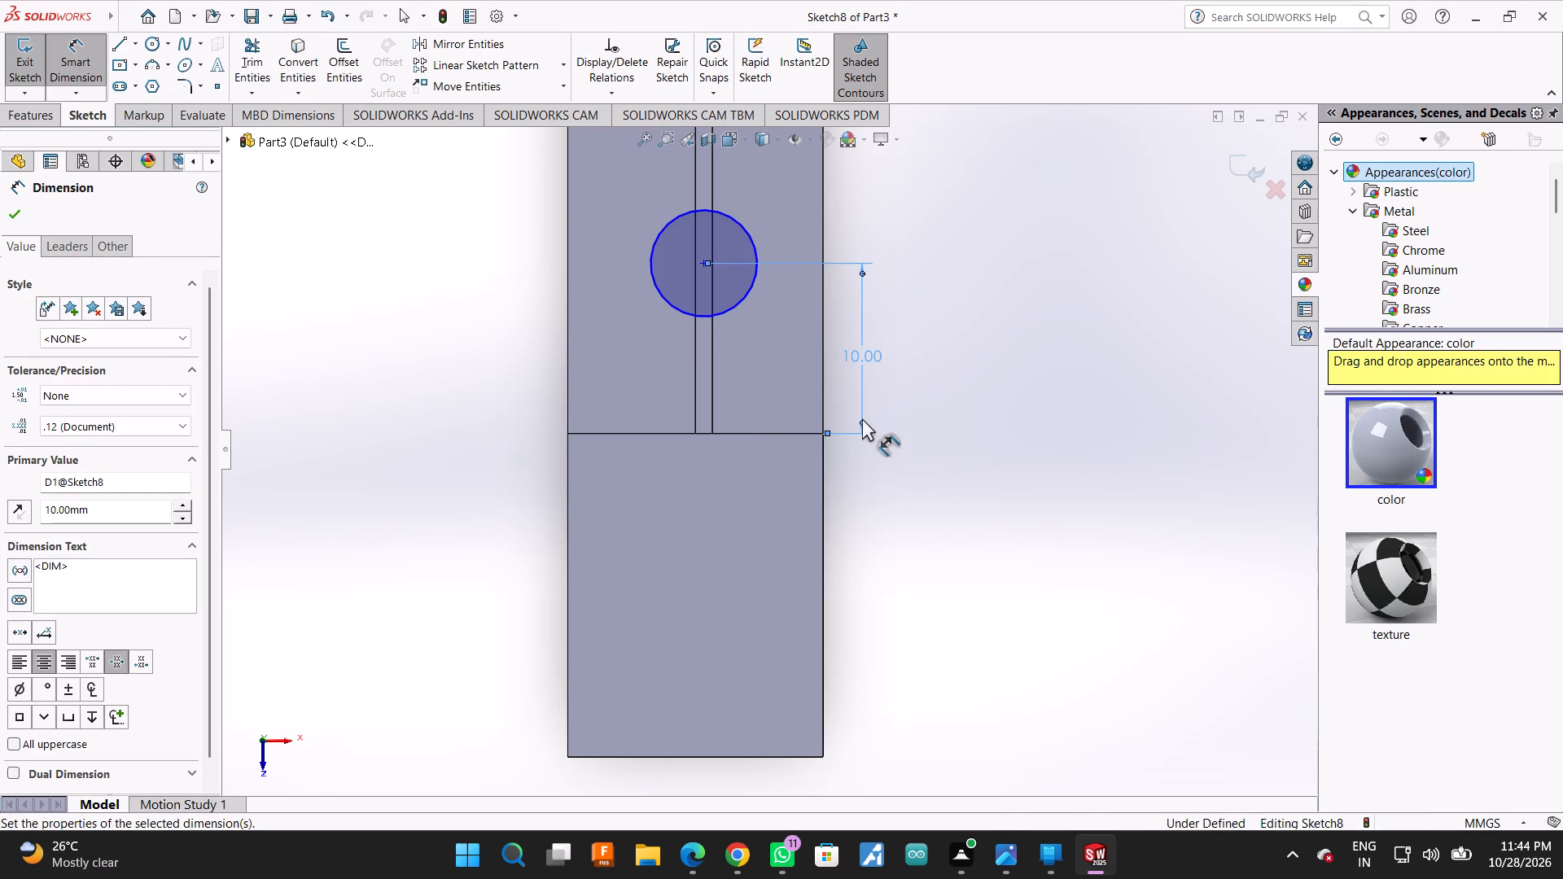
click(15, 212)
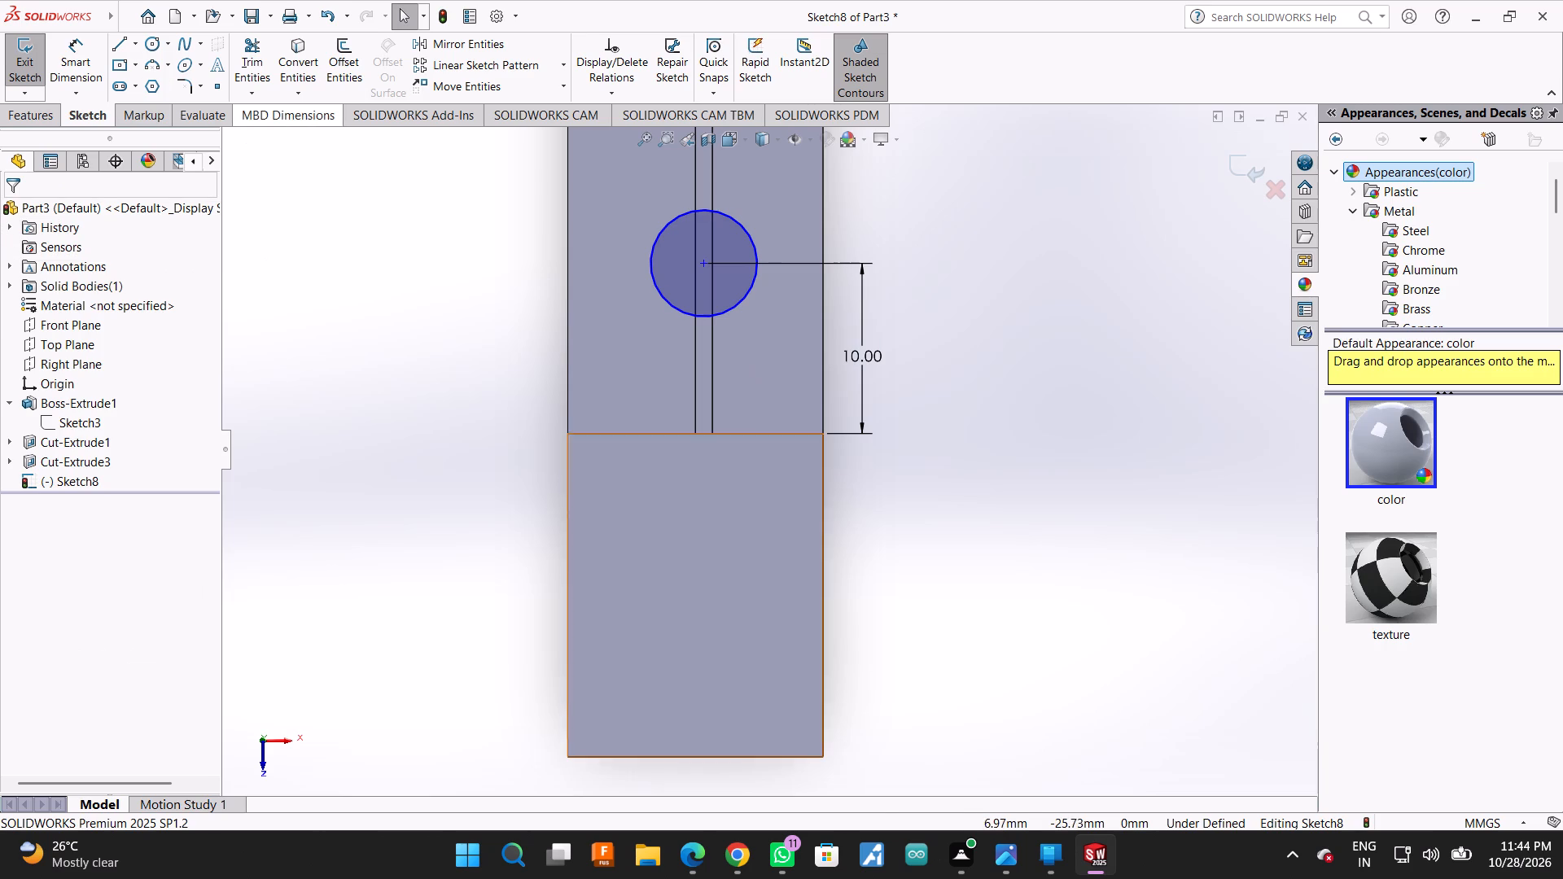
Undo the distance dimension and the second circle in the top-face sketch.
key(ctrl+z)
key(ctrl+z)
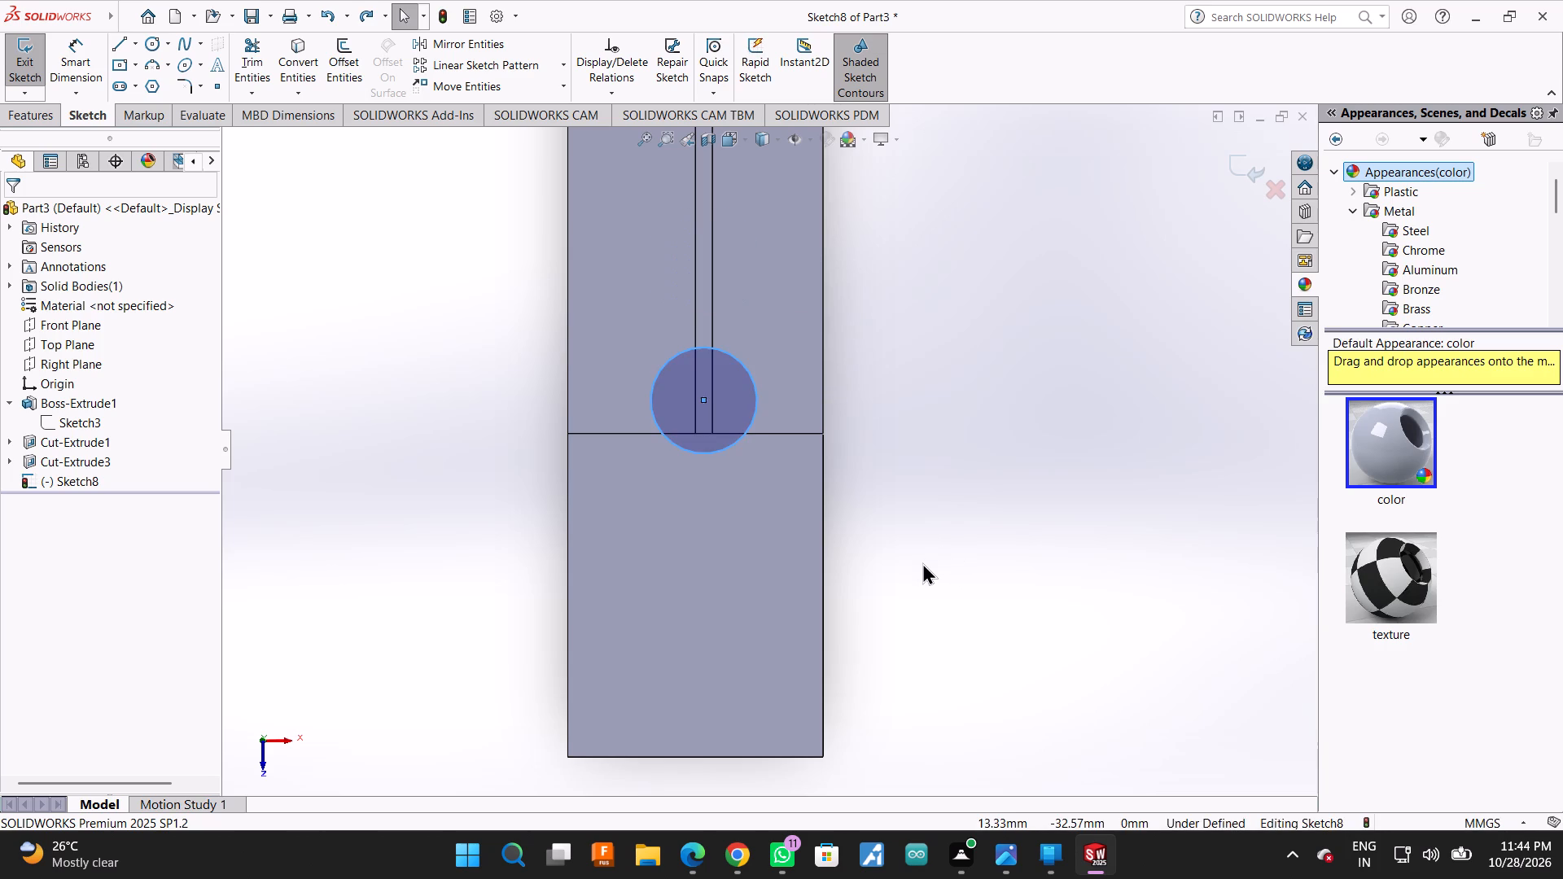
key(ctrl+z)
Exit the sketch on the slotted top face.
scroll(922, 562, down, 1)
middle_drag(920, 562, 1009, 418)
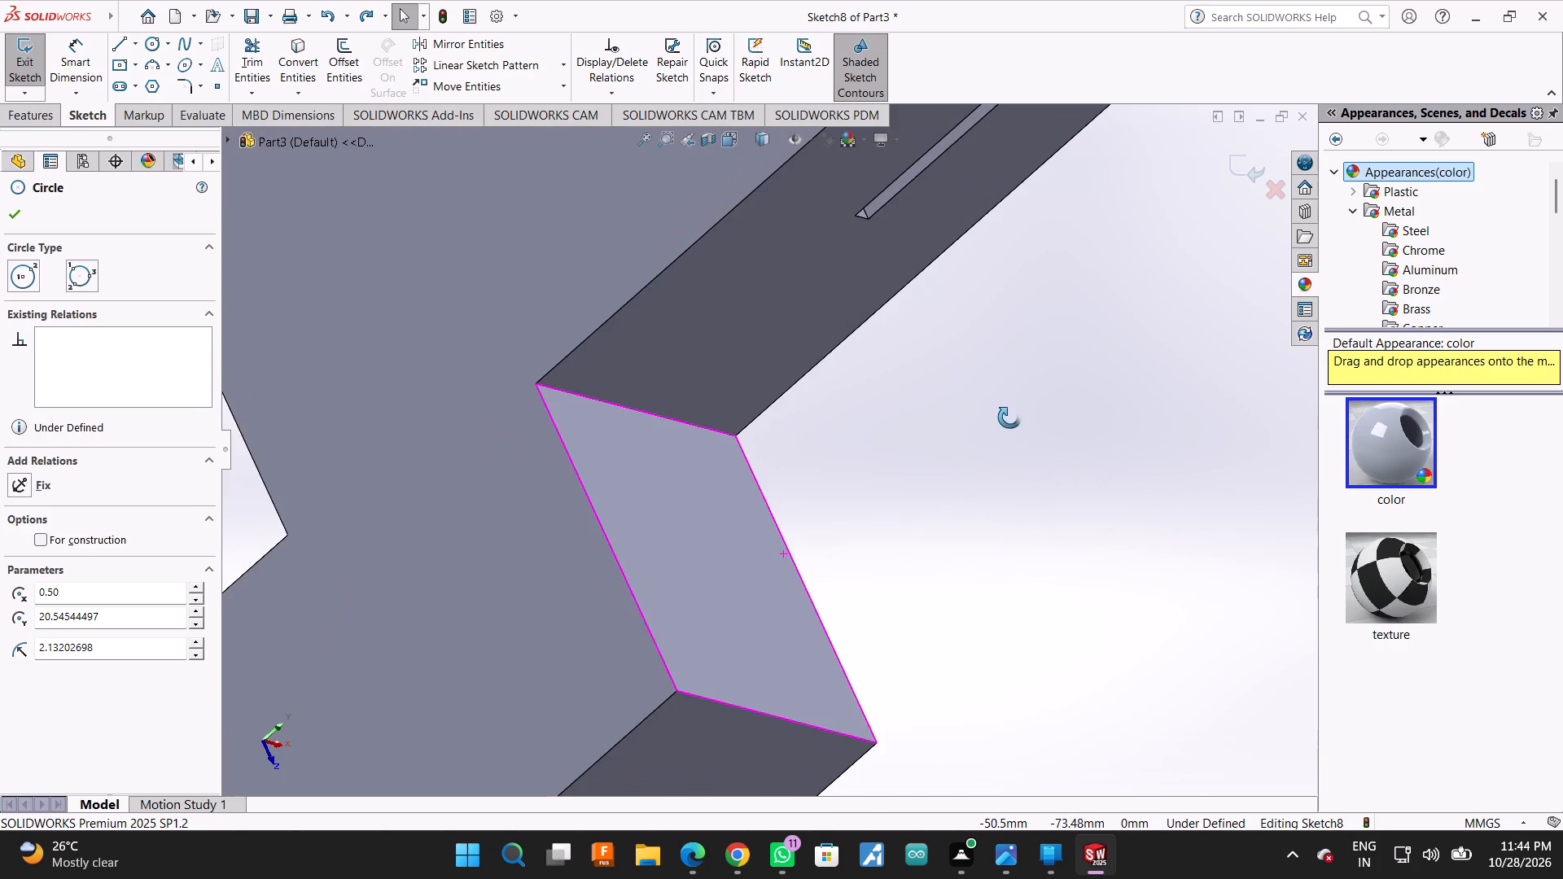
middle_drag(1009, 418, 1010, 418)
scroll(983, 526, up, 5)
click(745, 262)
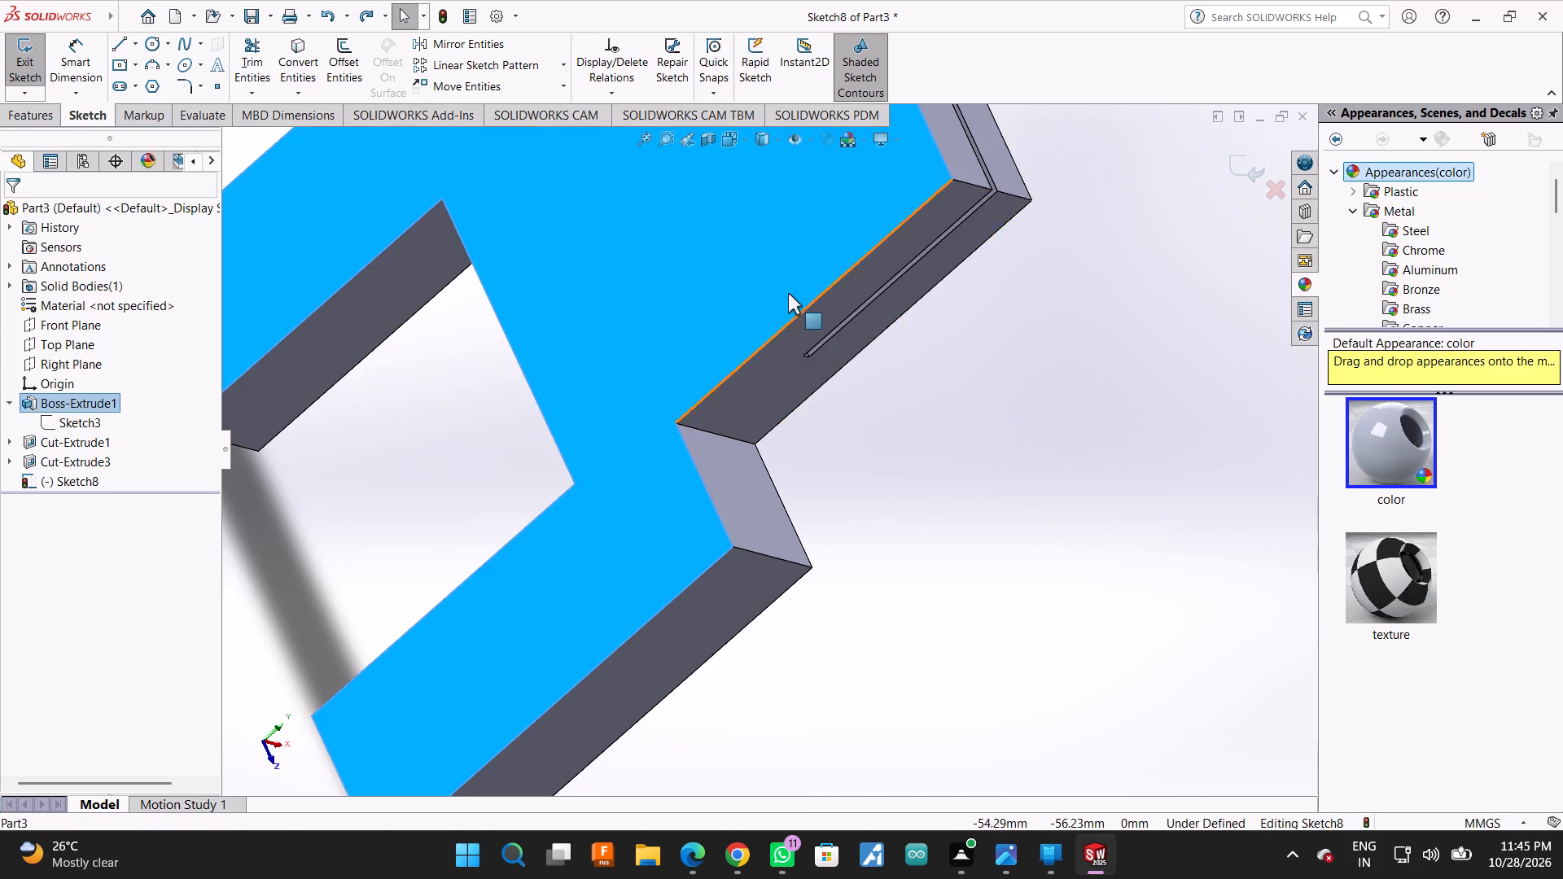
scroll(781, 281, up, 1)
right_click(781, 281)
click(1070, 283)
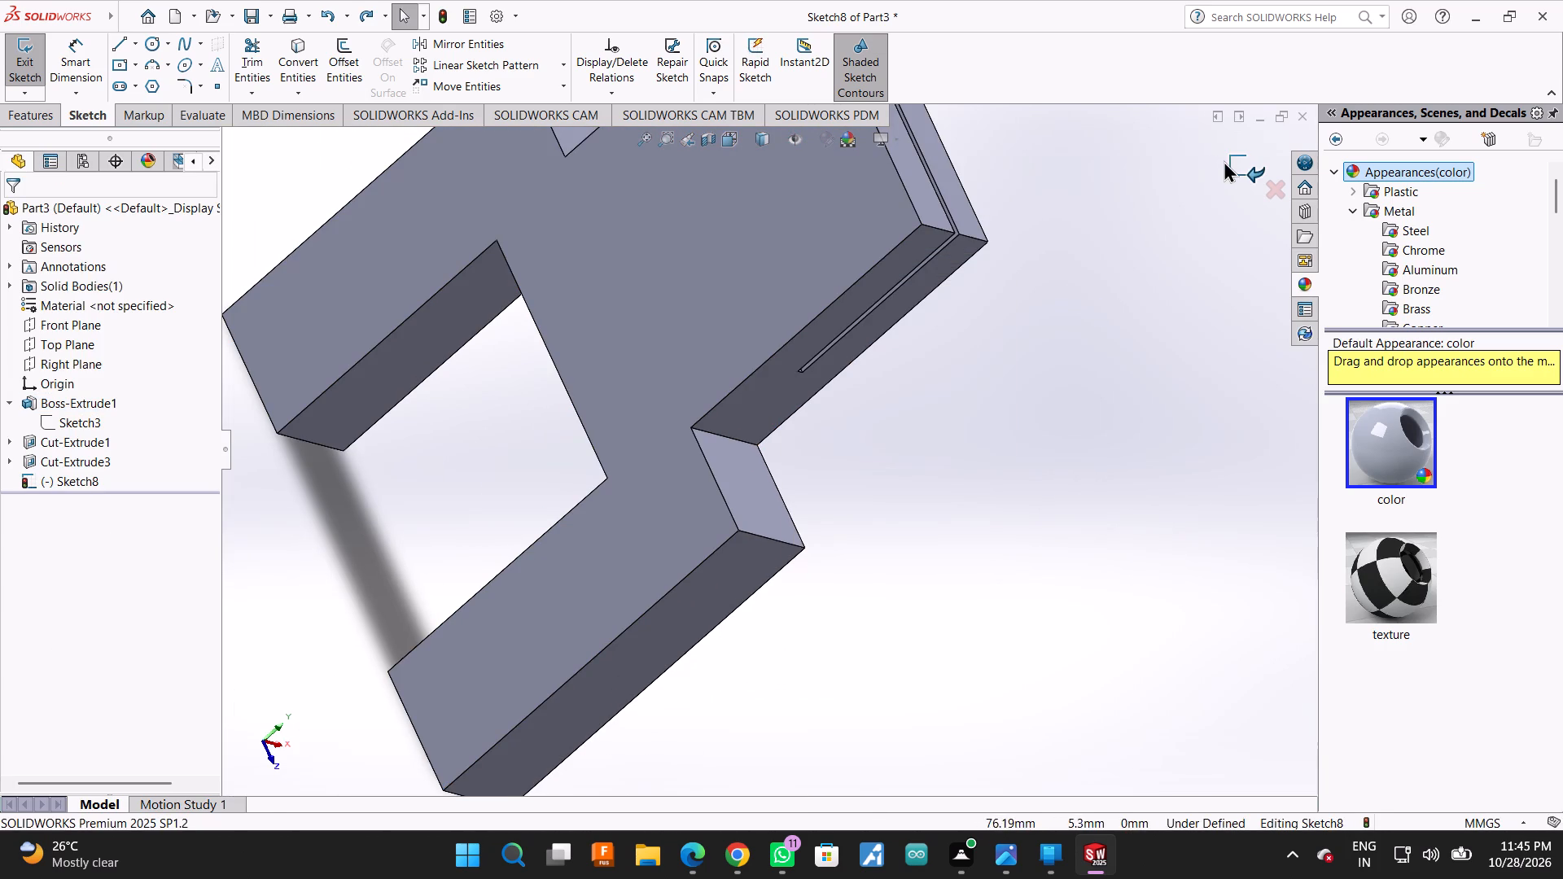
click(1228, 162)
Sketch a circle of about 9.65 mm radius on the broad stepped face, centred about 42.8 mm directly above the origin.
scroll(1191, 562, up, 2)
click(778, 364)
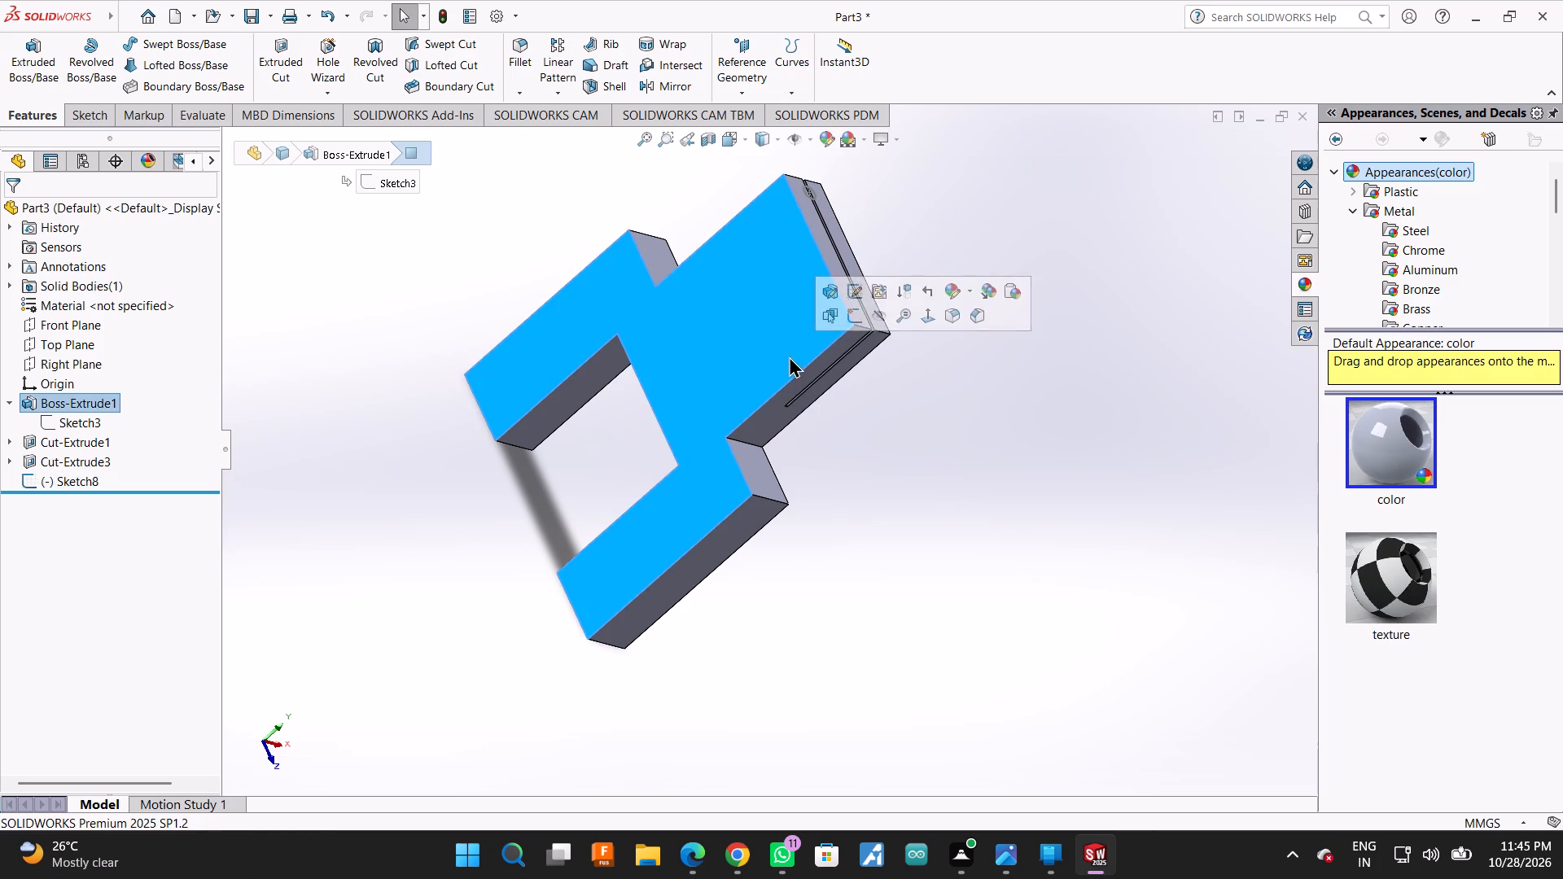
click(852, 311)
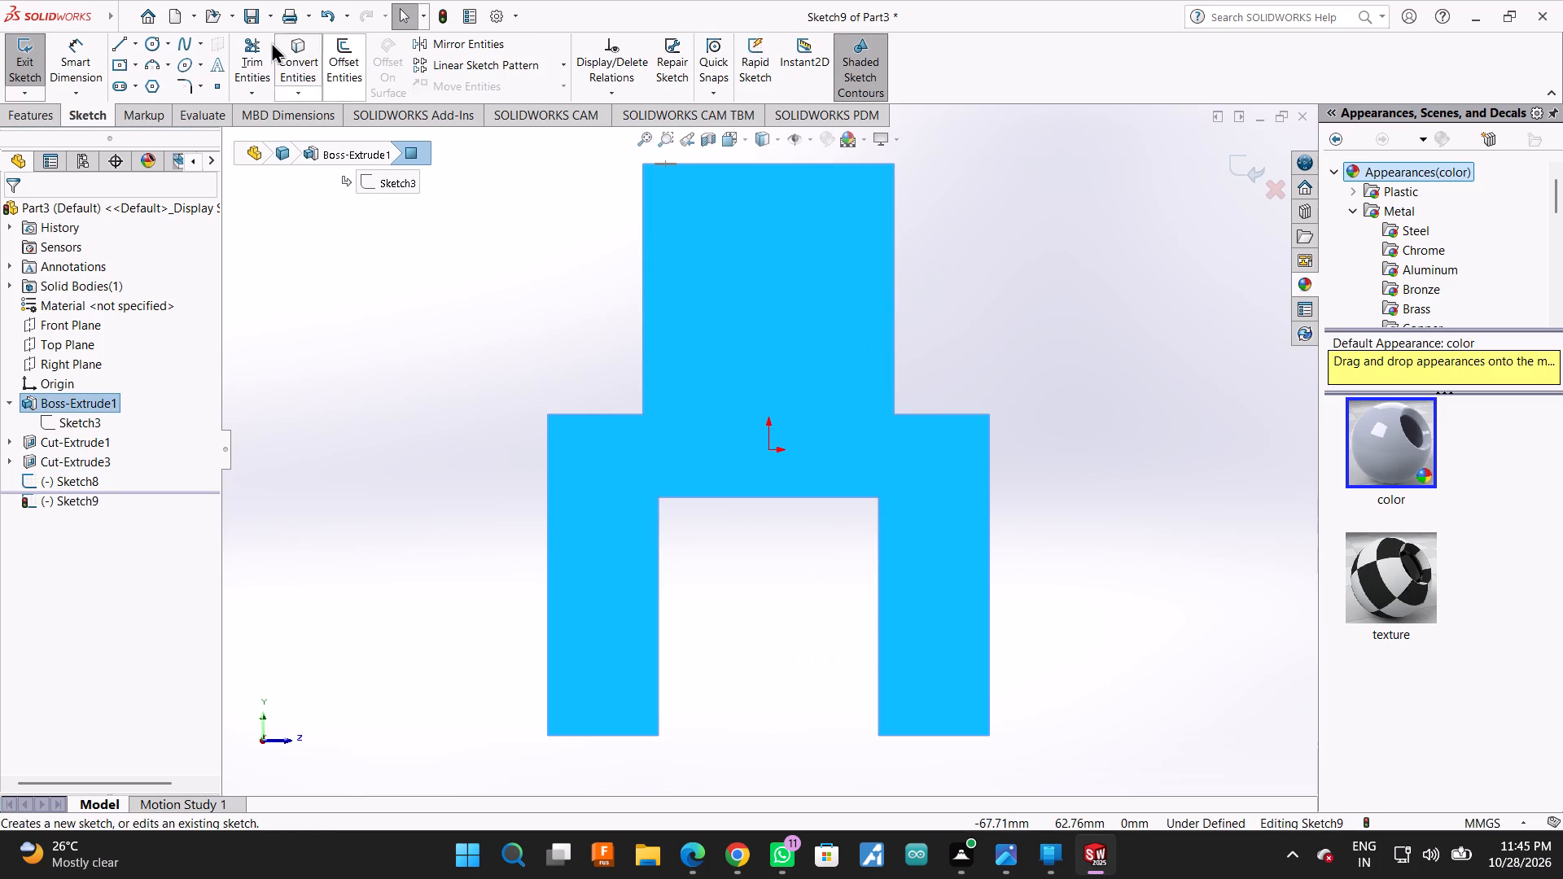
click(156, 45)
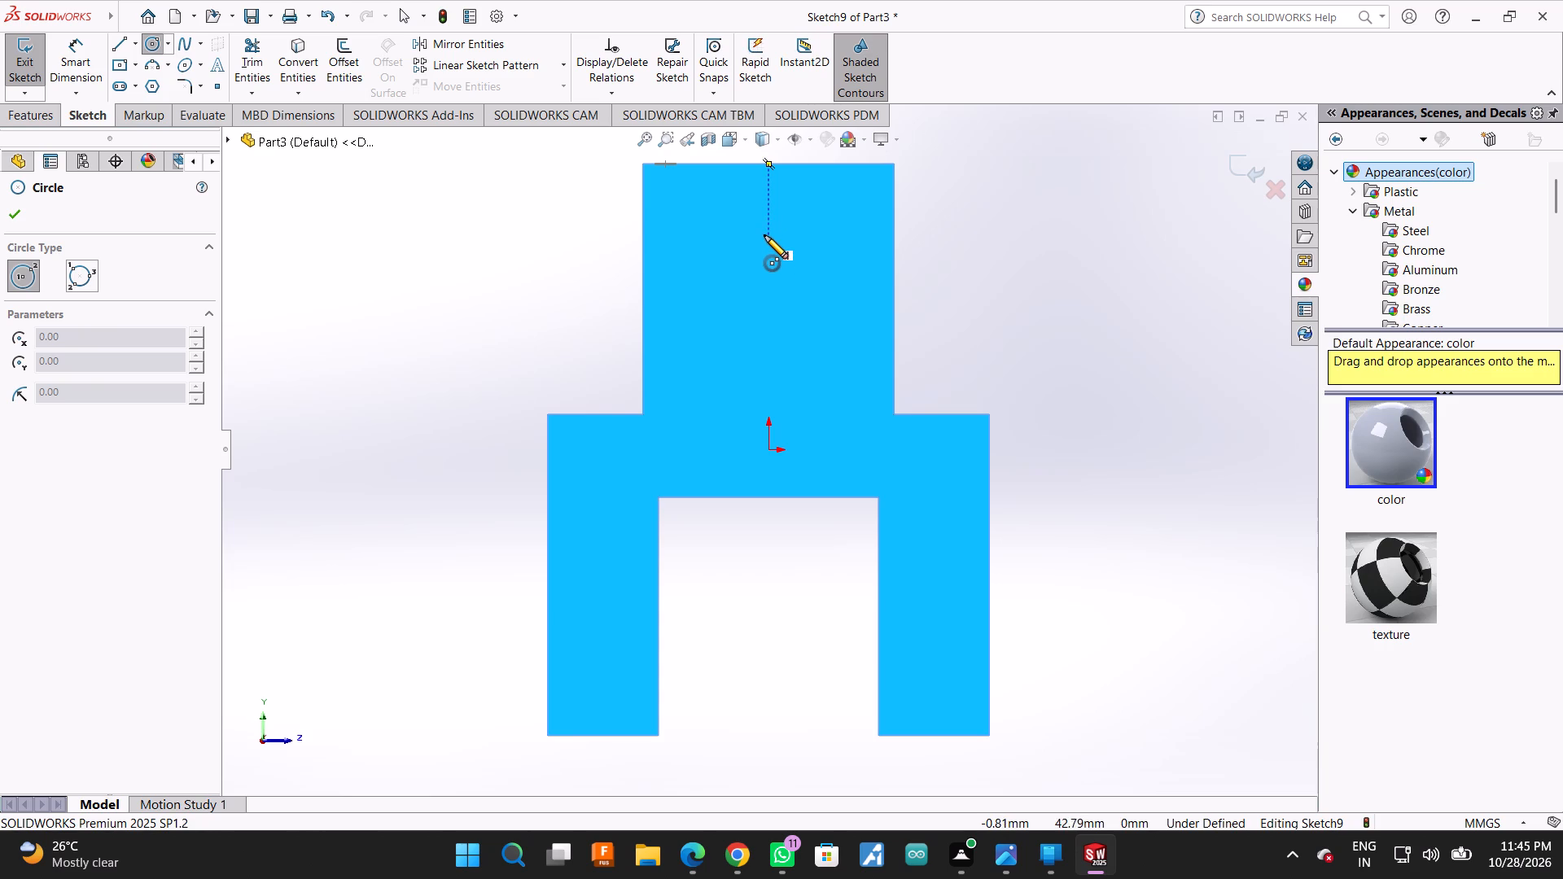
click(764, 235)
click(802, 270)
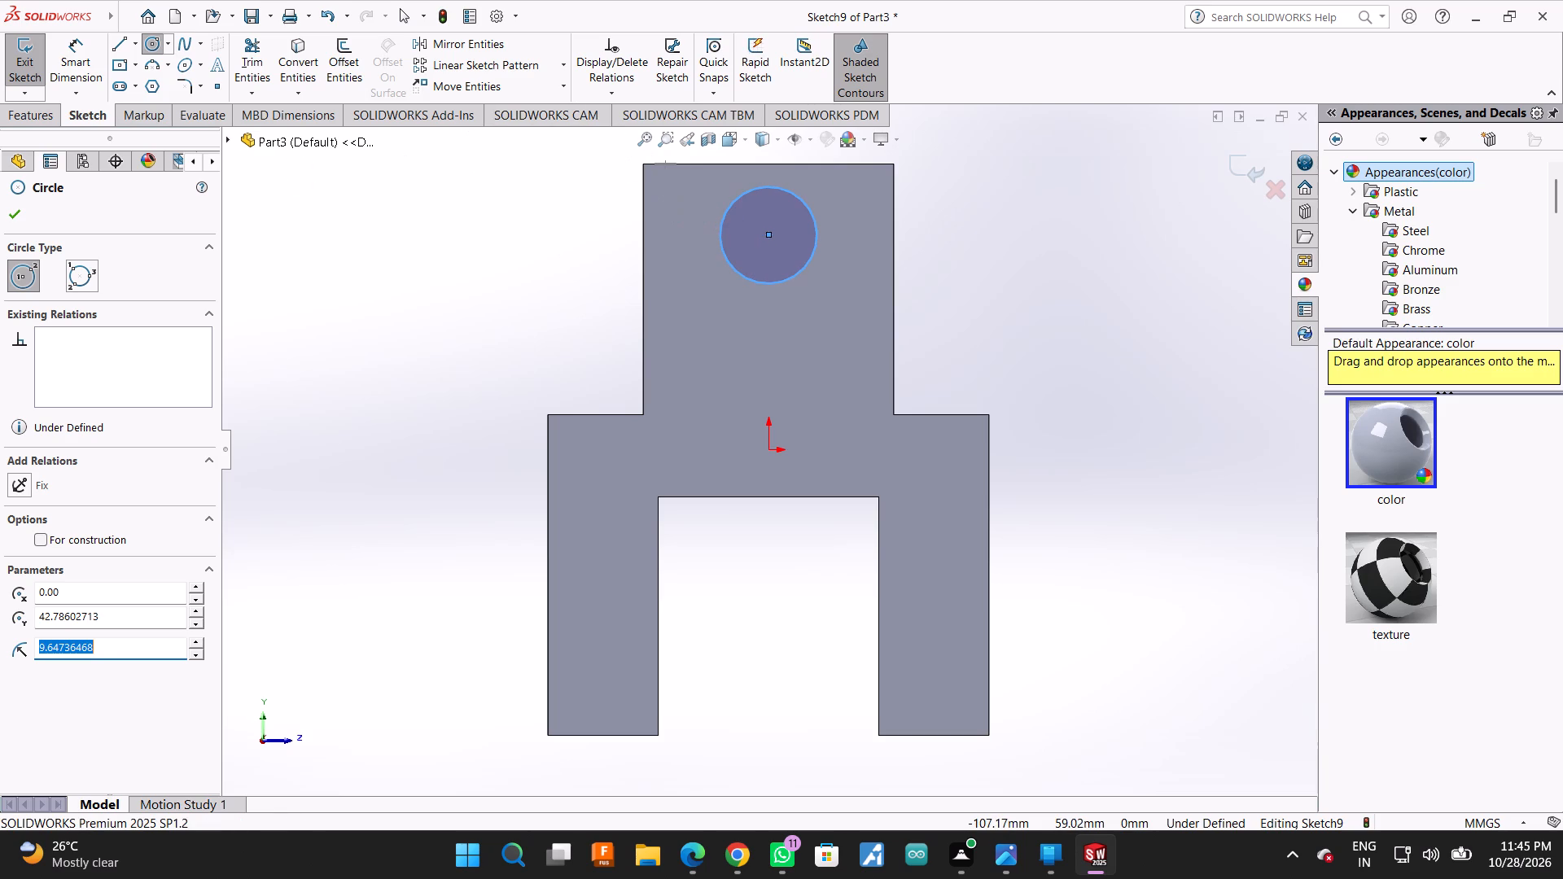
Dimension the circle's centre 17 mm from the upper edge of the broad stepped face.
click(81, 52)
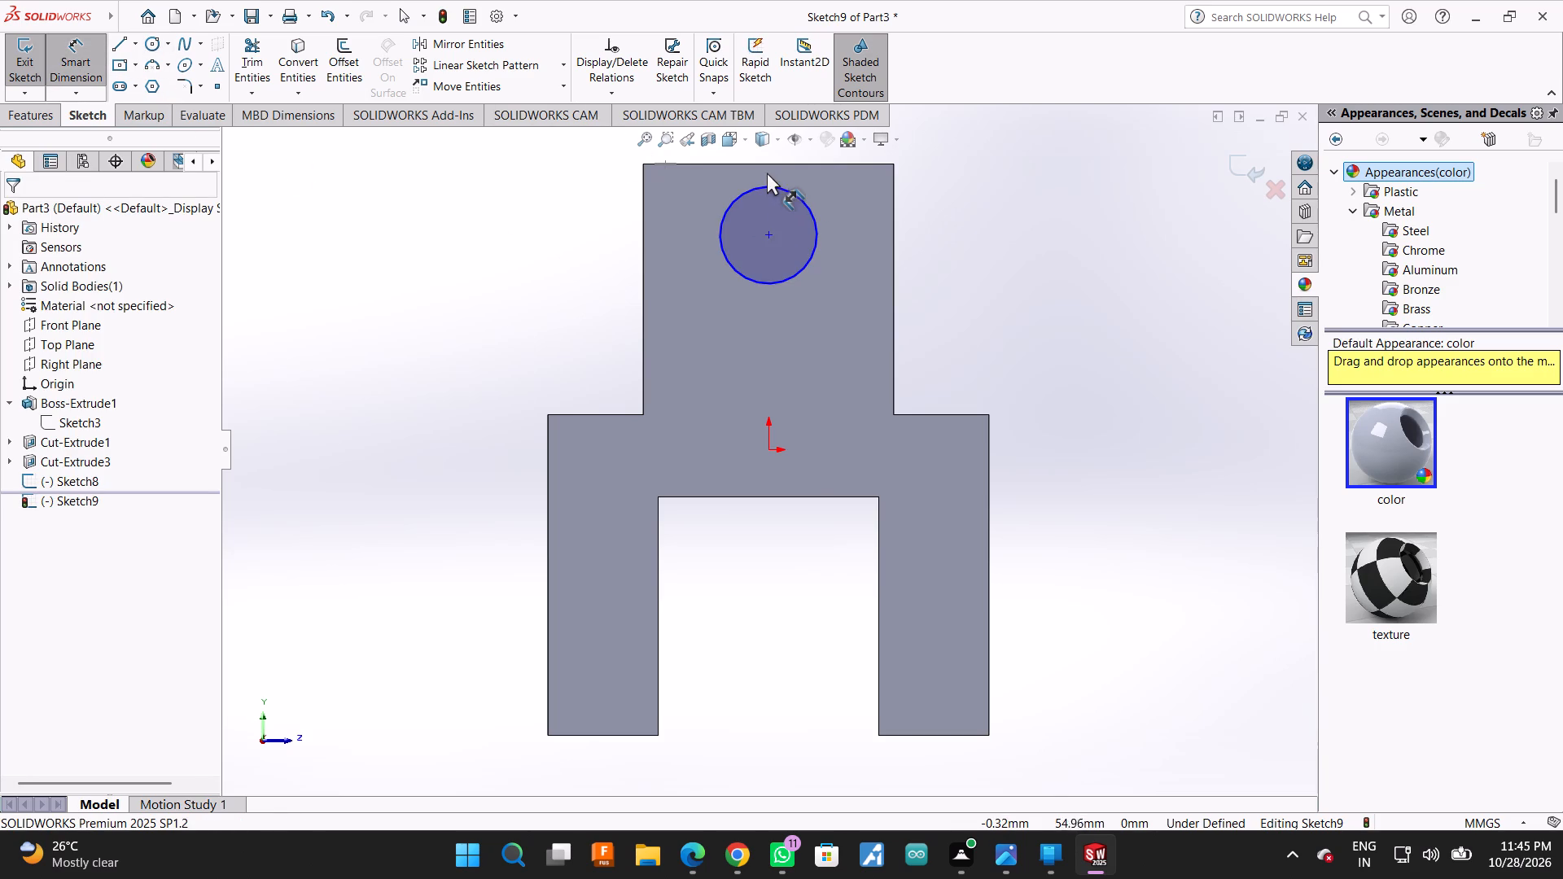
click(768, 165)
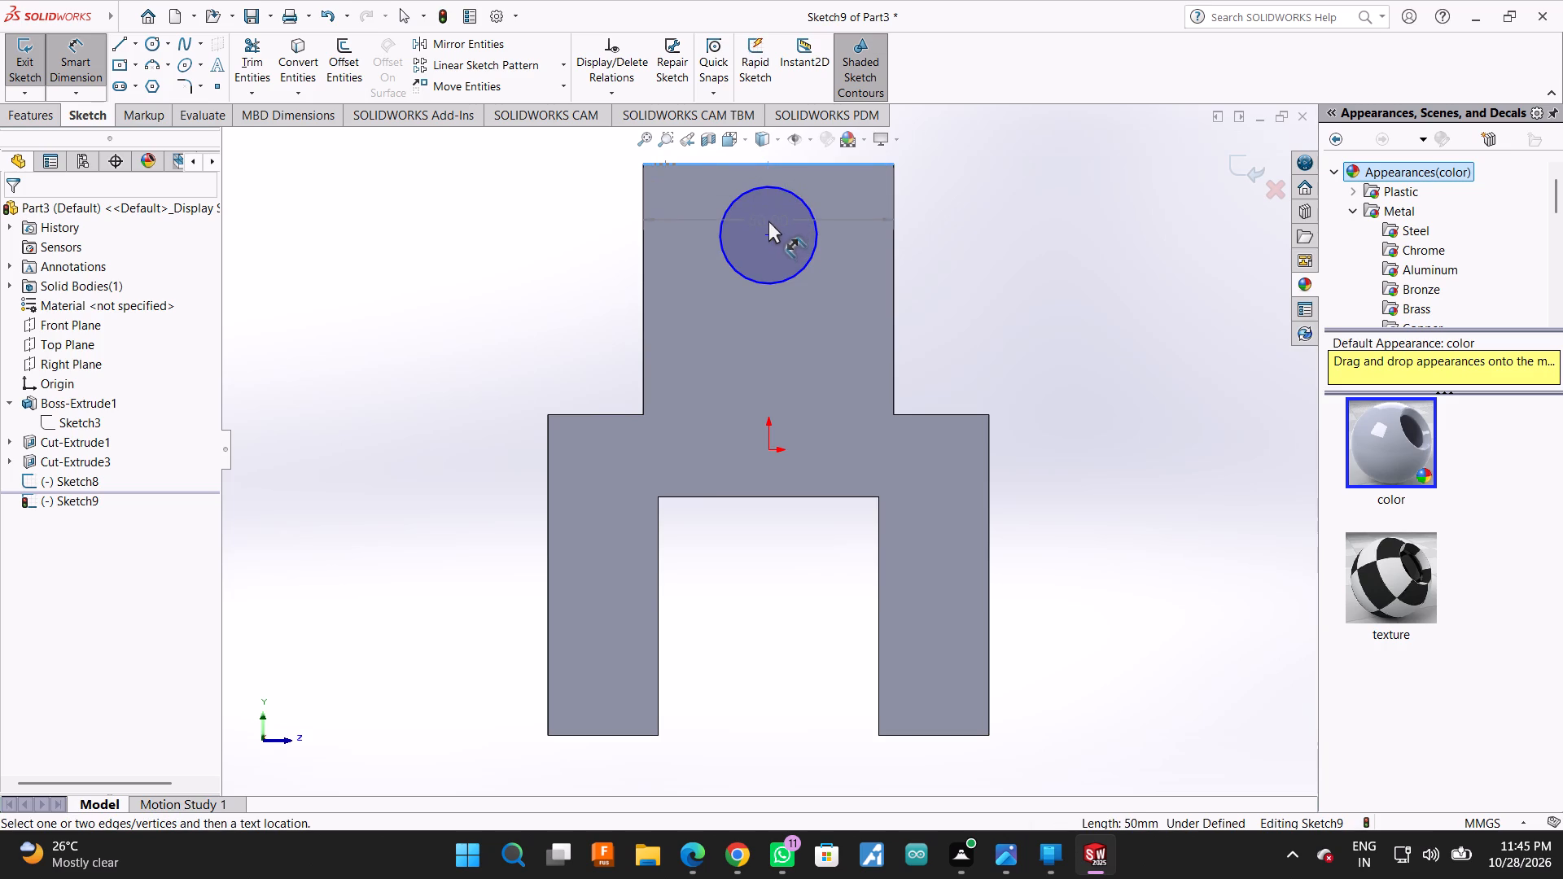
click(768, 232)
click(973, 208)
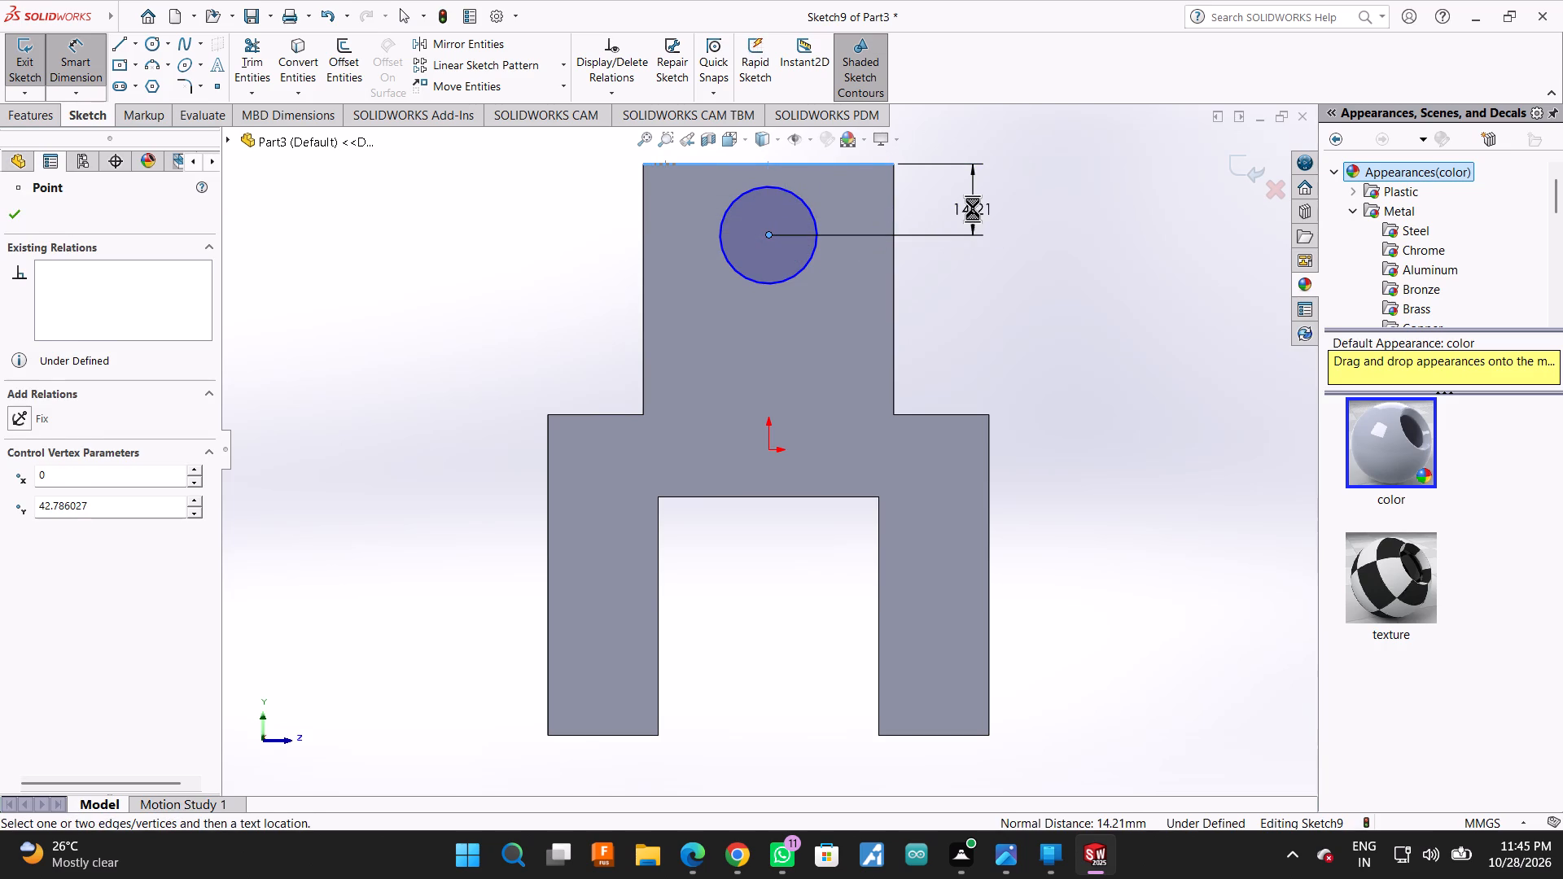
text(17)
key(Return)
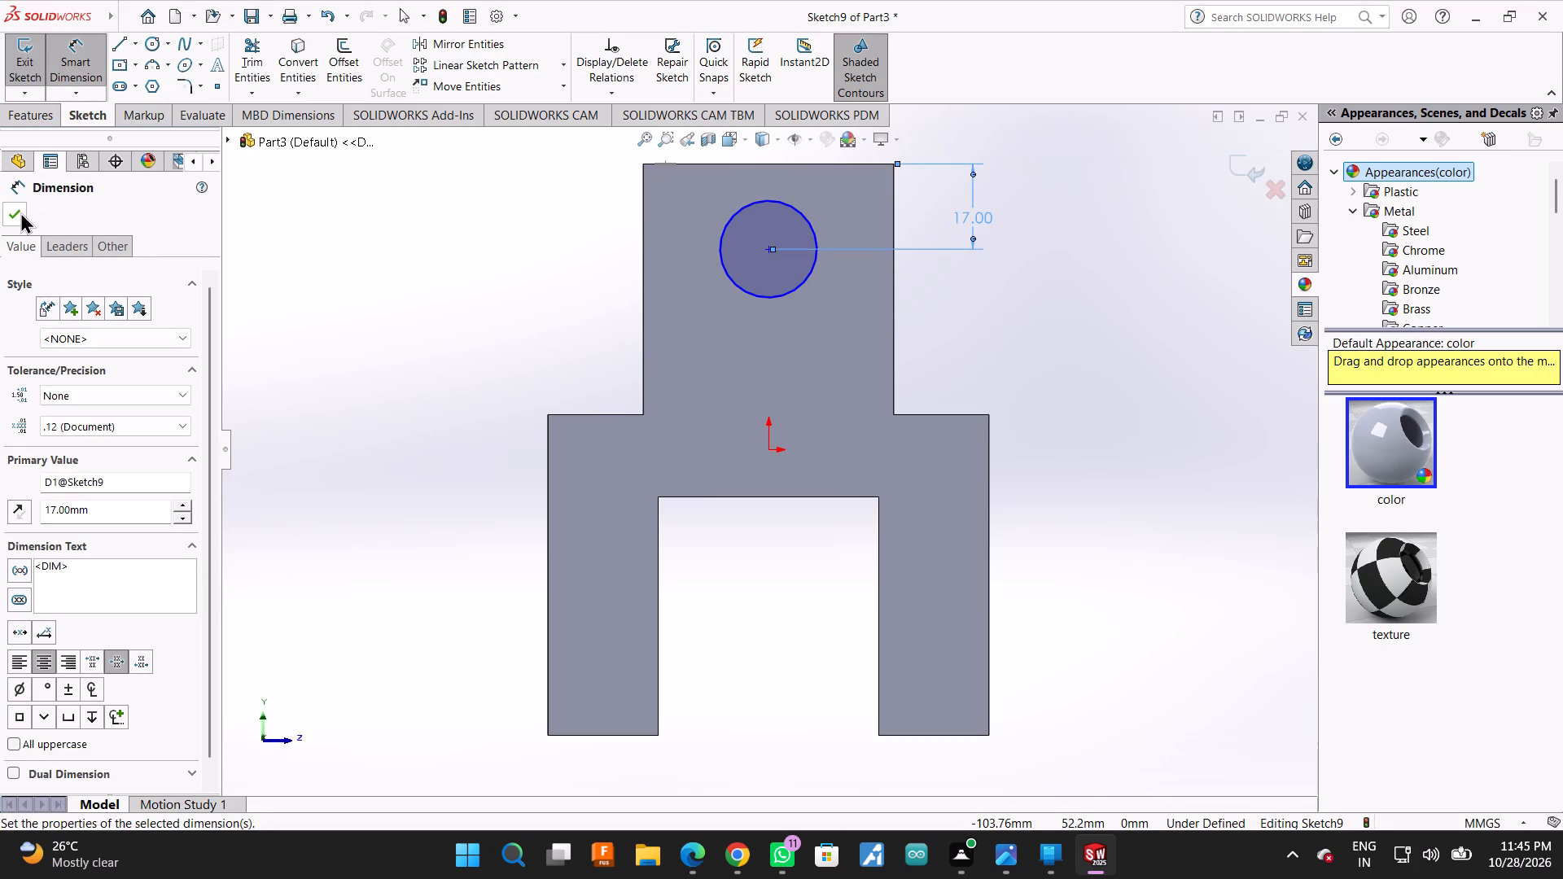
click(20, 212)
Dimension the circle on the broad stepped face to a 20 mm diameter.
click(77, 63)
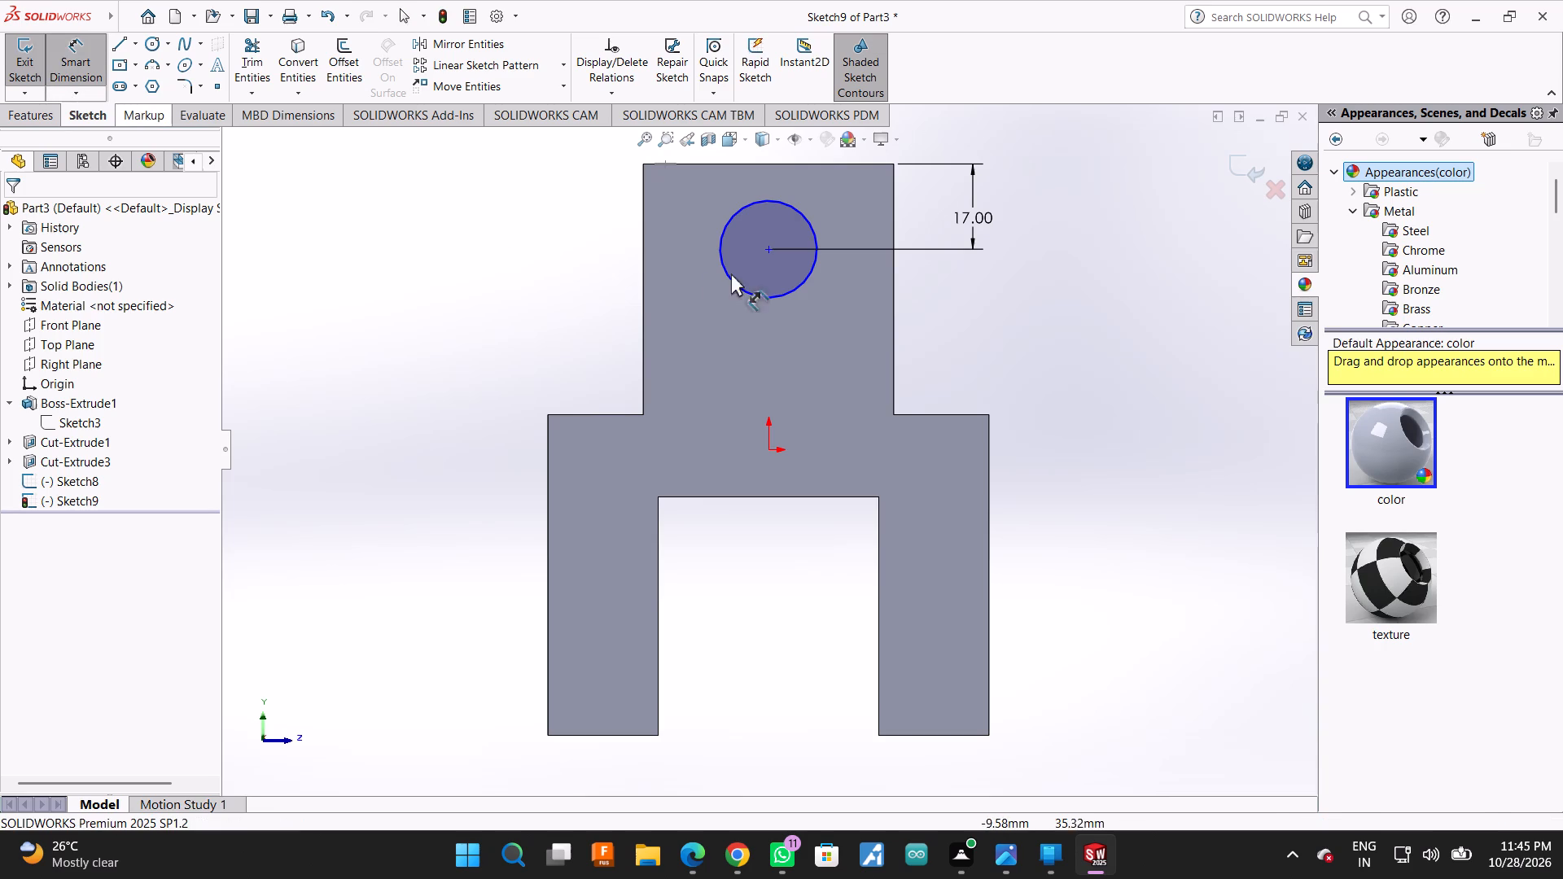
click(752, 295)
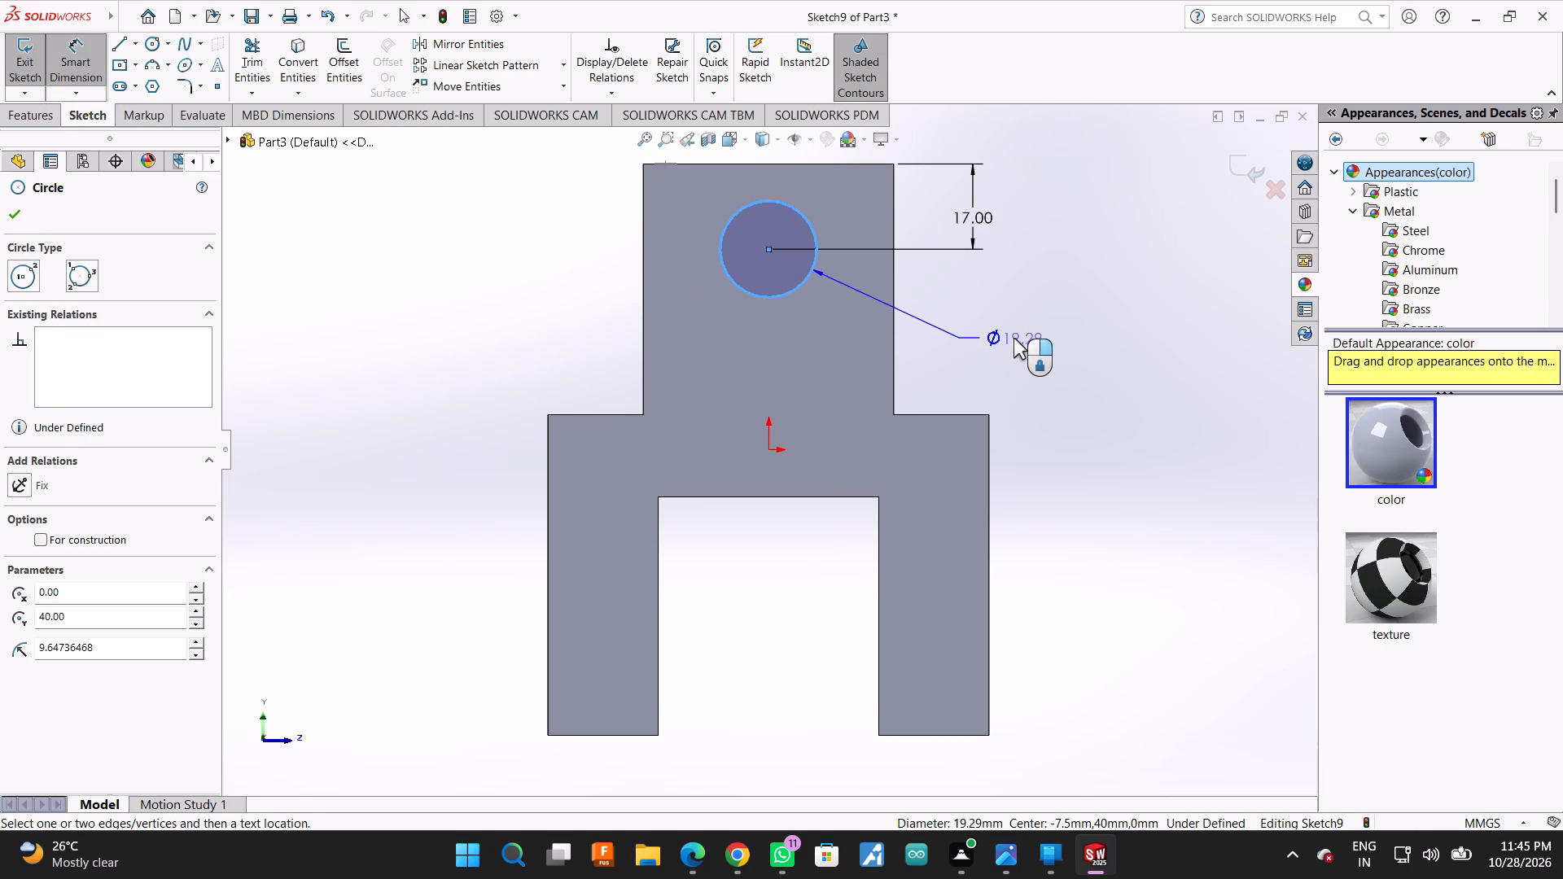
click(1014, 338)
text(20)
key(Return)
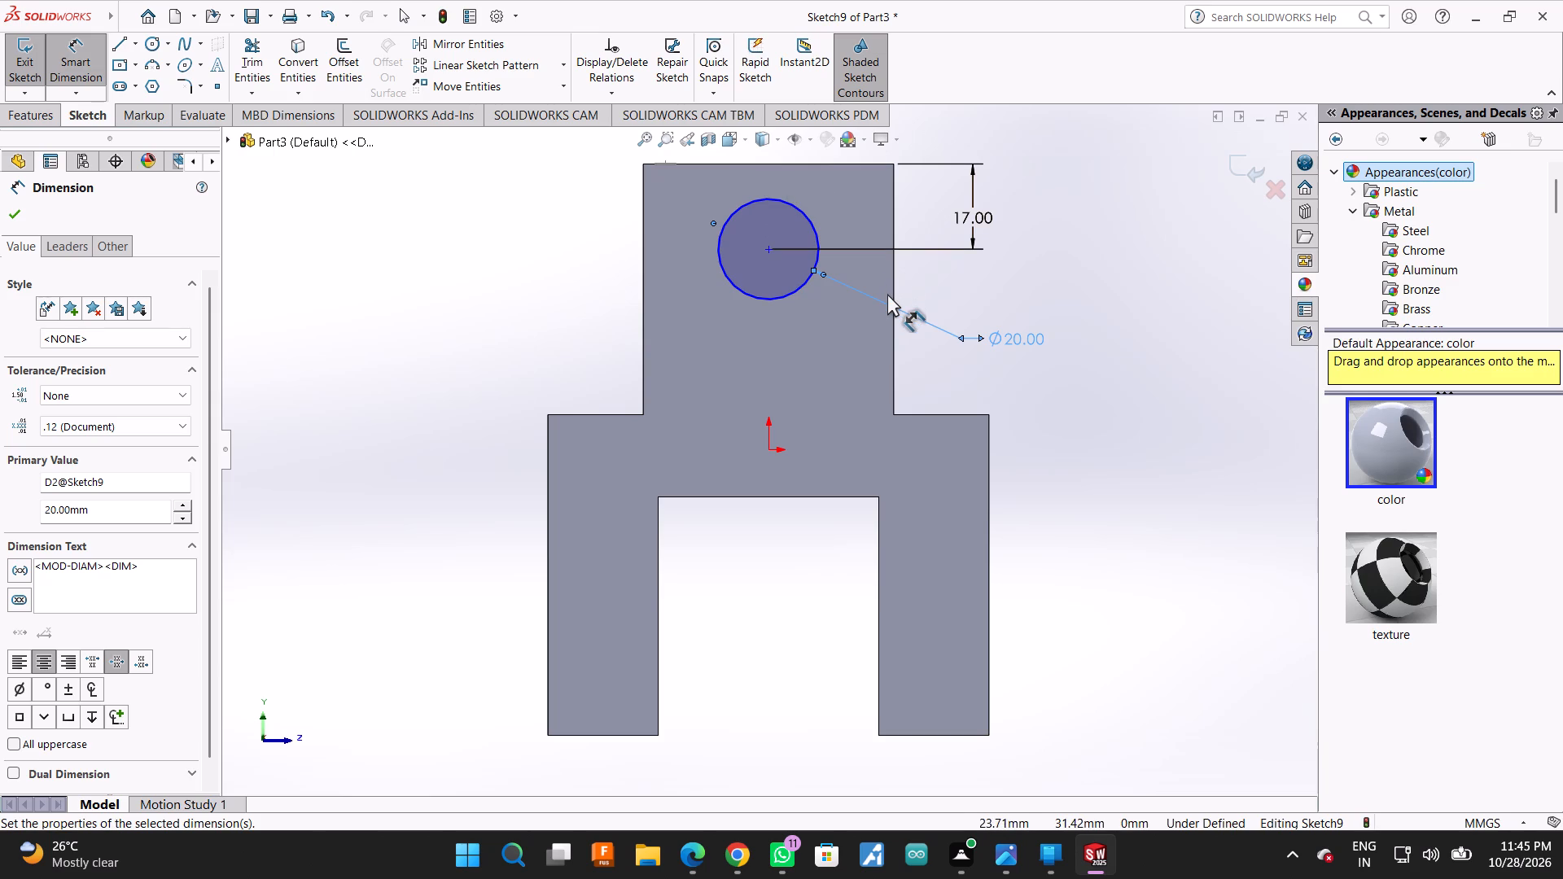
Dimension the circle's centre 25 mm horizontally from the nearby vertical side edge of the upper block.
click(767, 247)
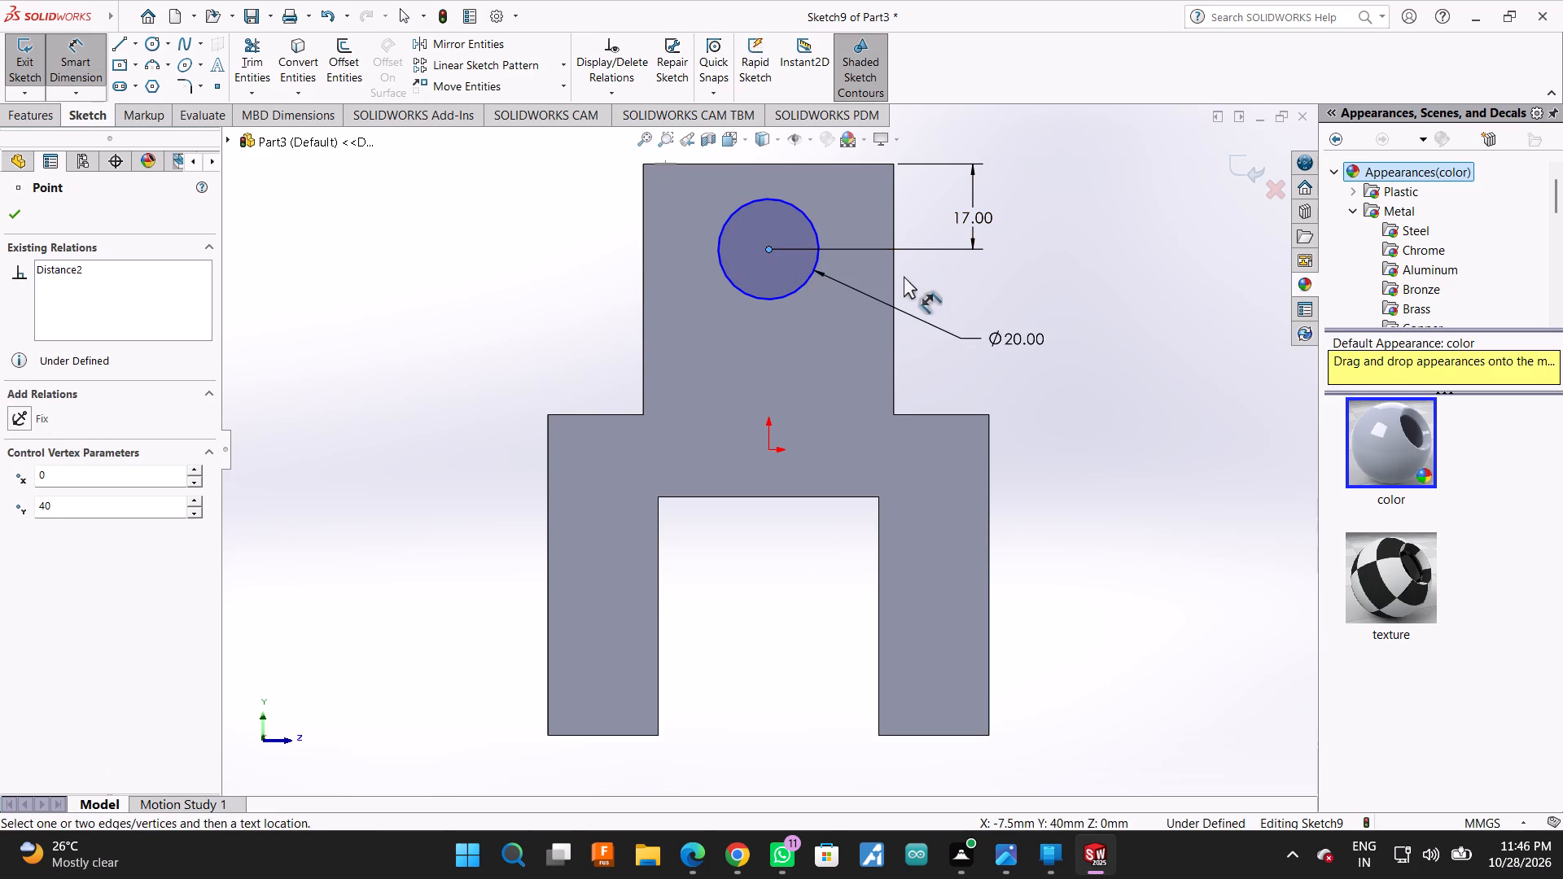
click(891, 278)
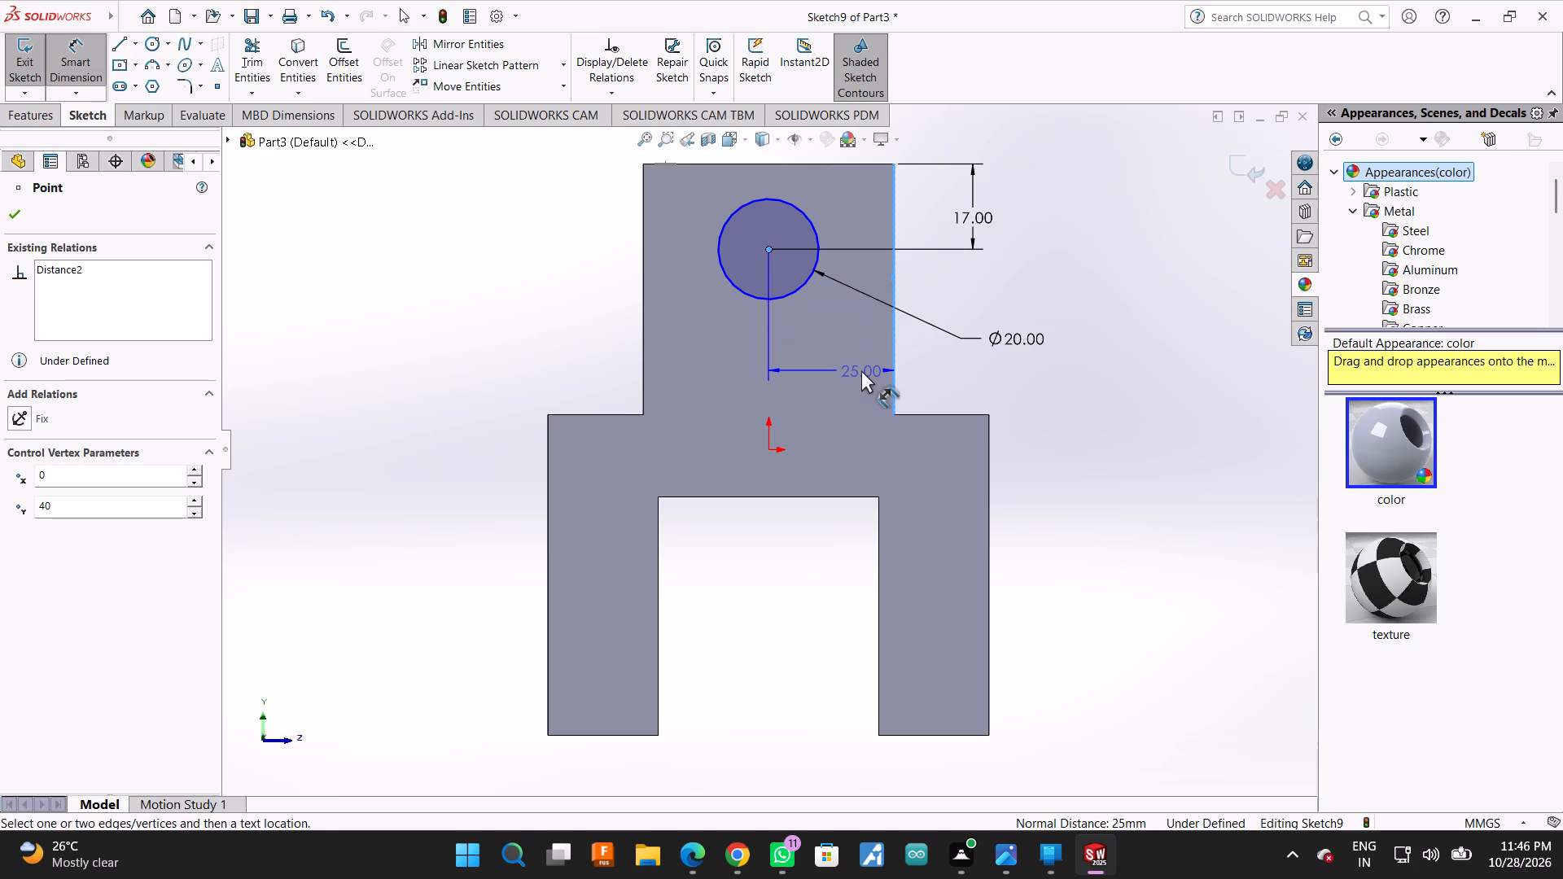
click(861, 370)
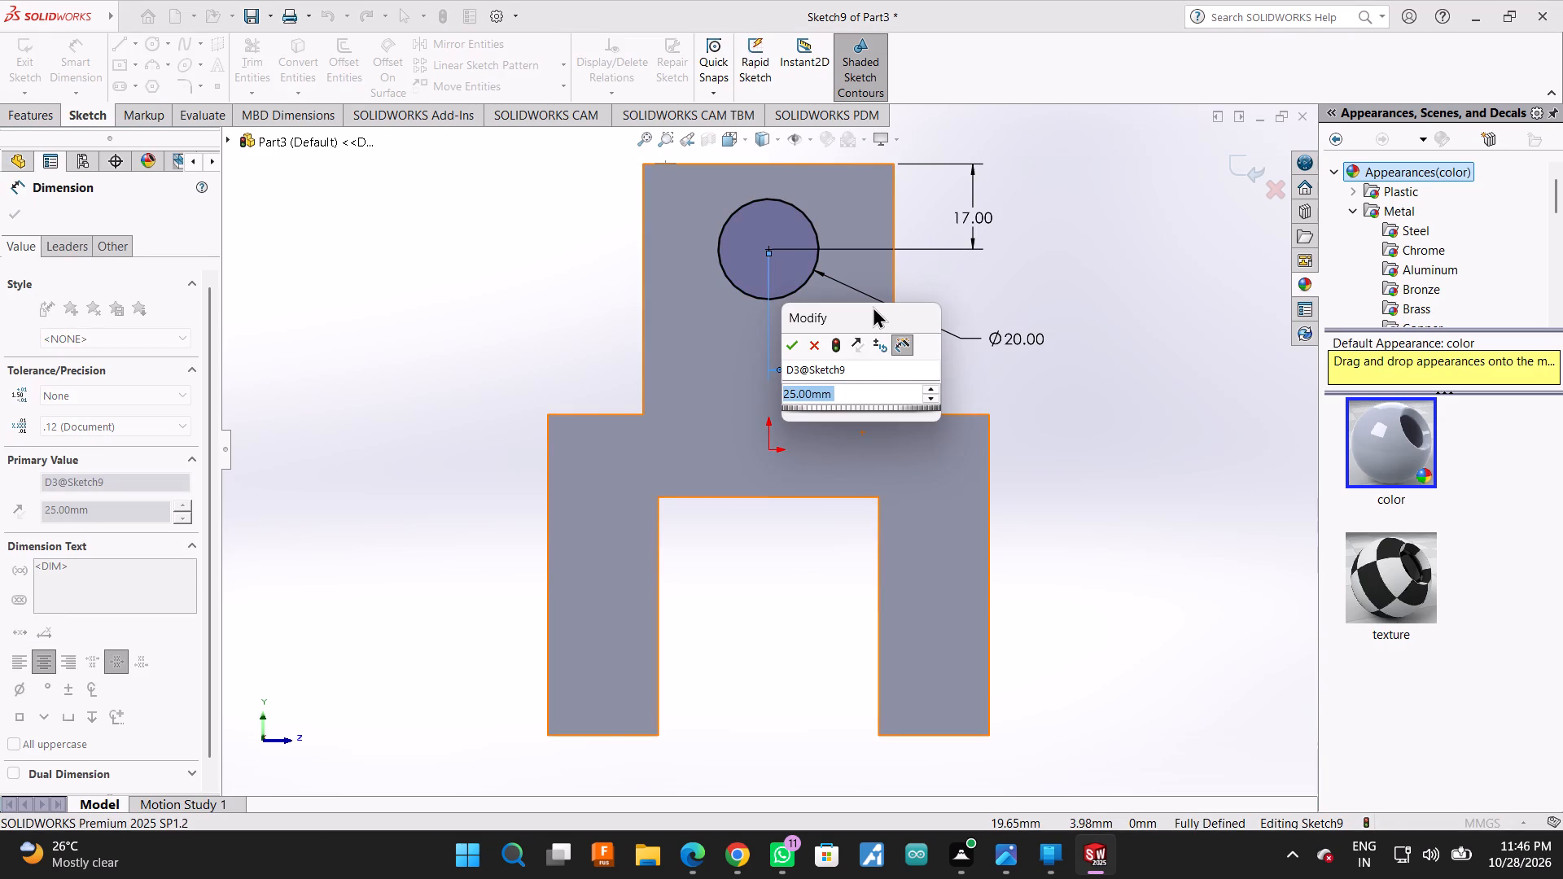
key(Return)
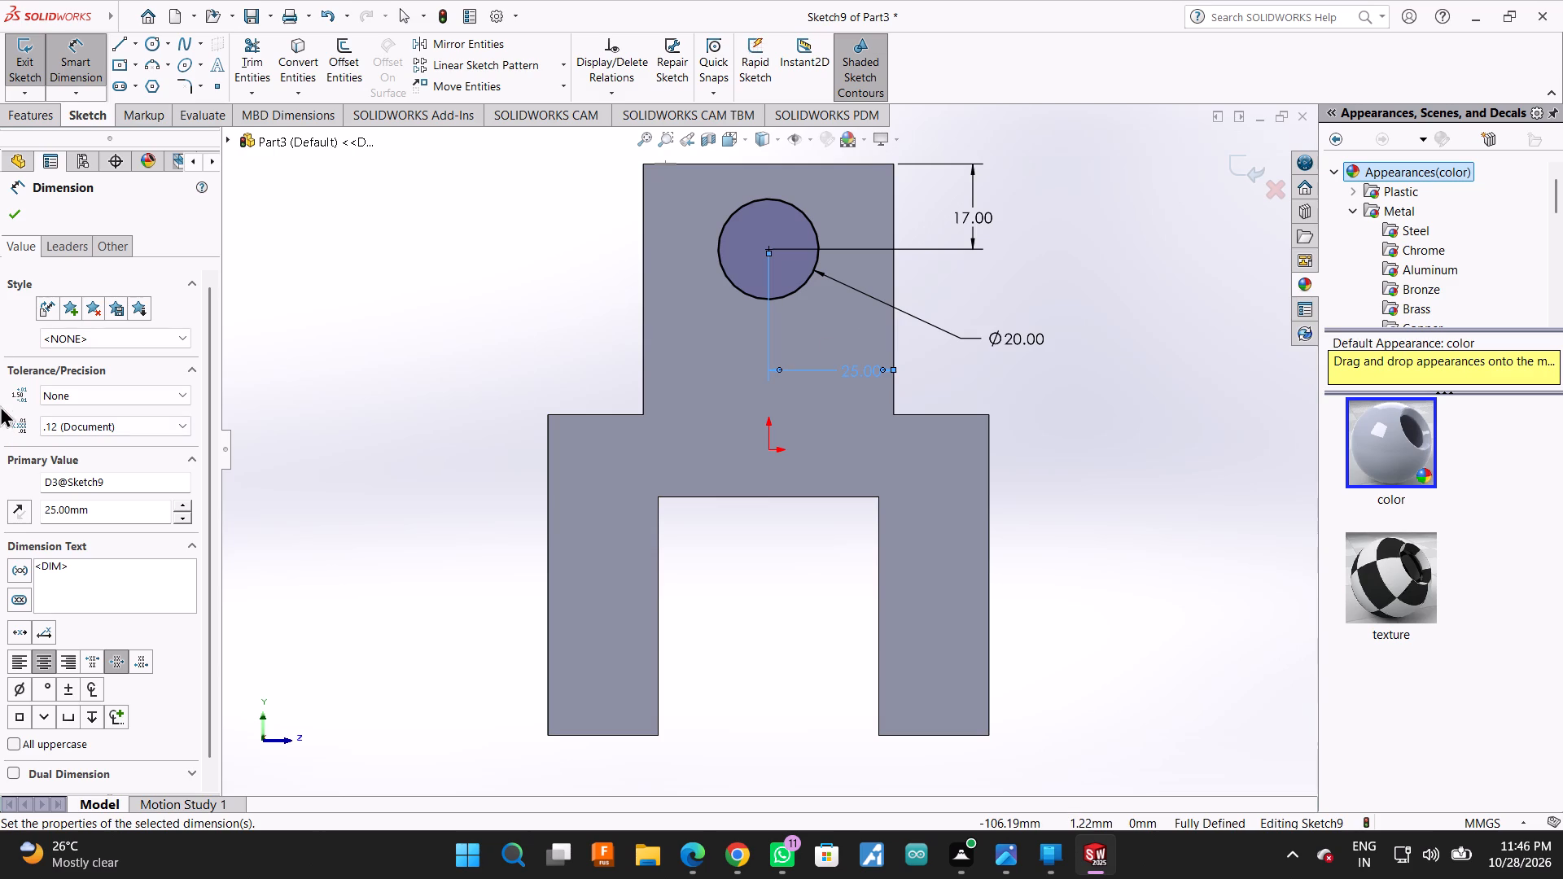
click(6, 203)
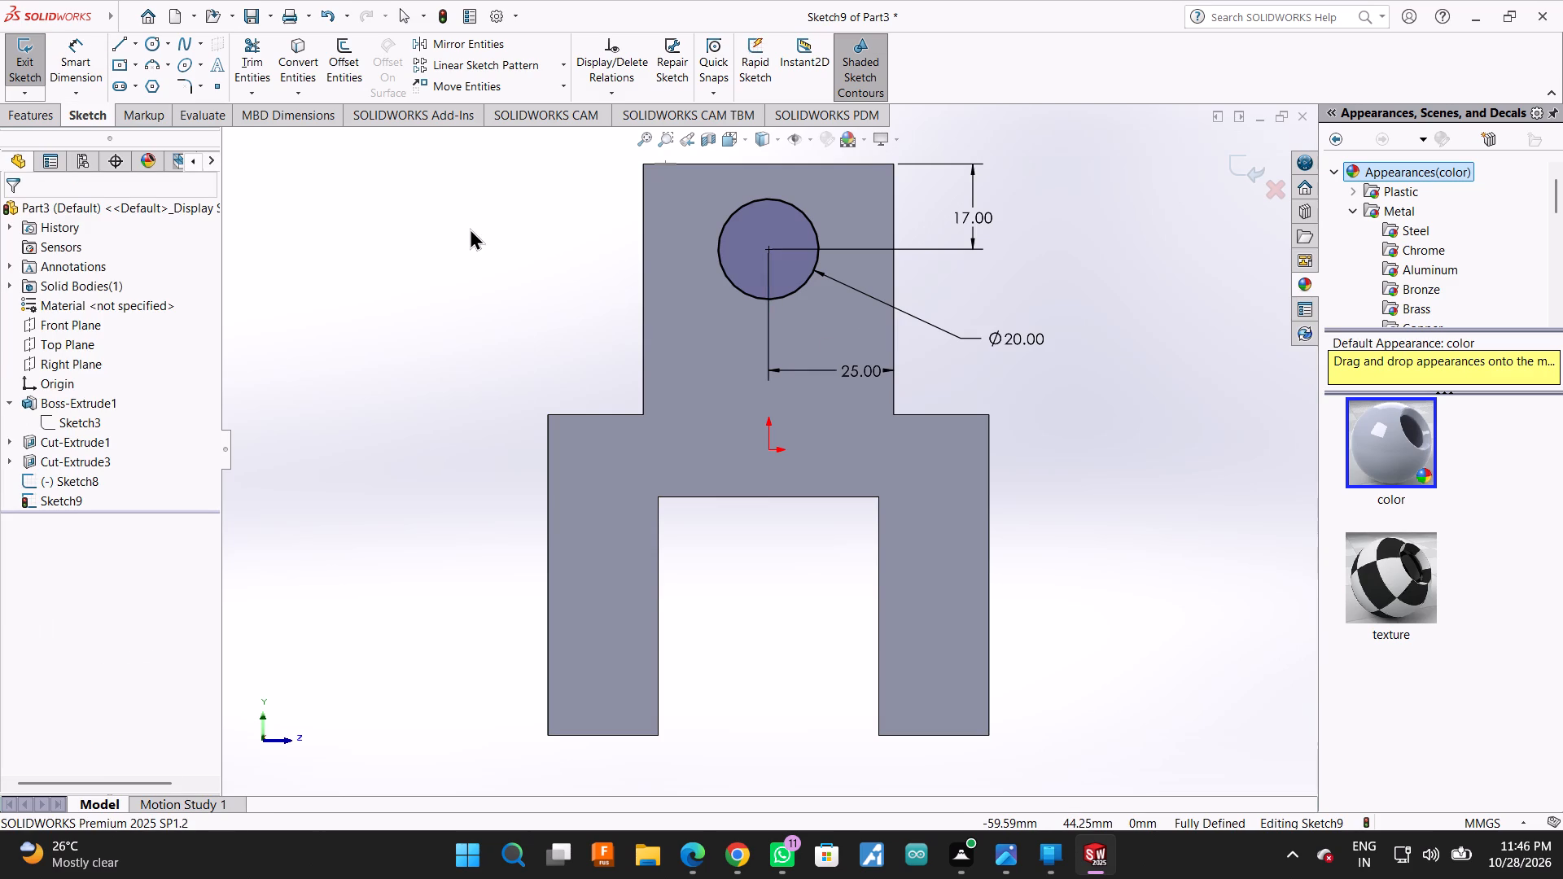
Extrude-cut the 20 mm circle from the sketch plane with the Up To Next end condition.
middle_drag(549, 330, 558, 439)
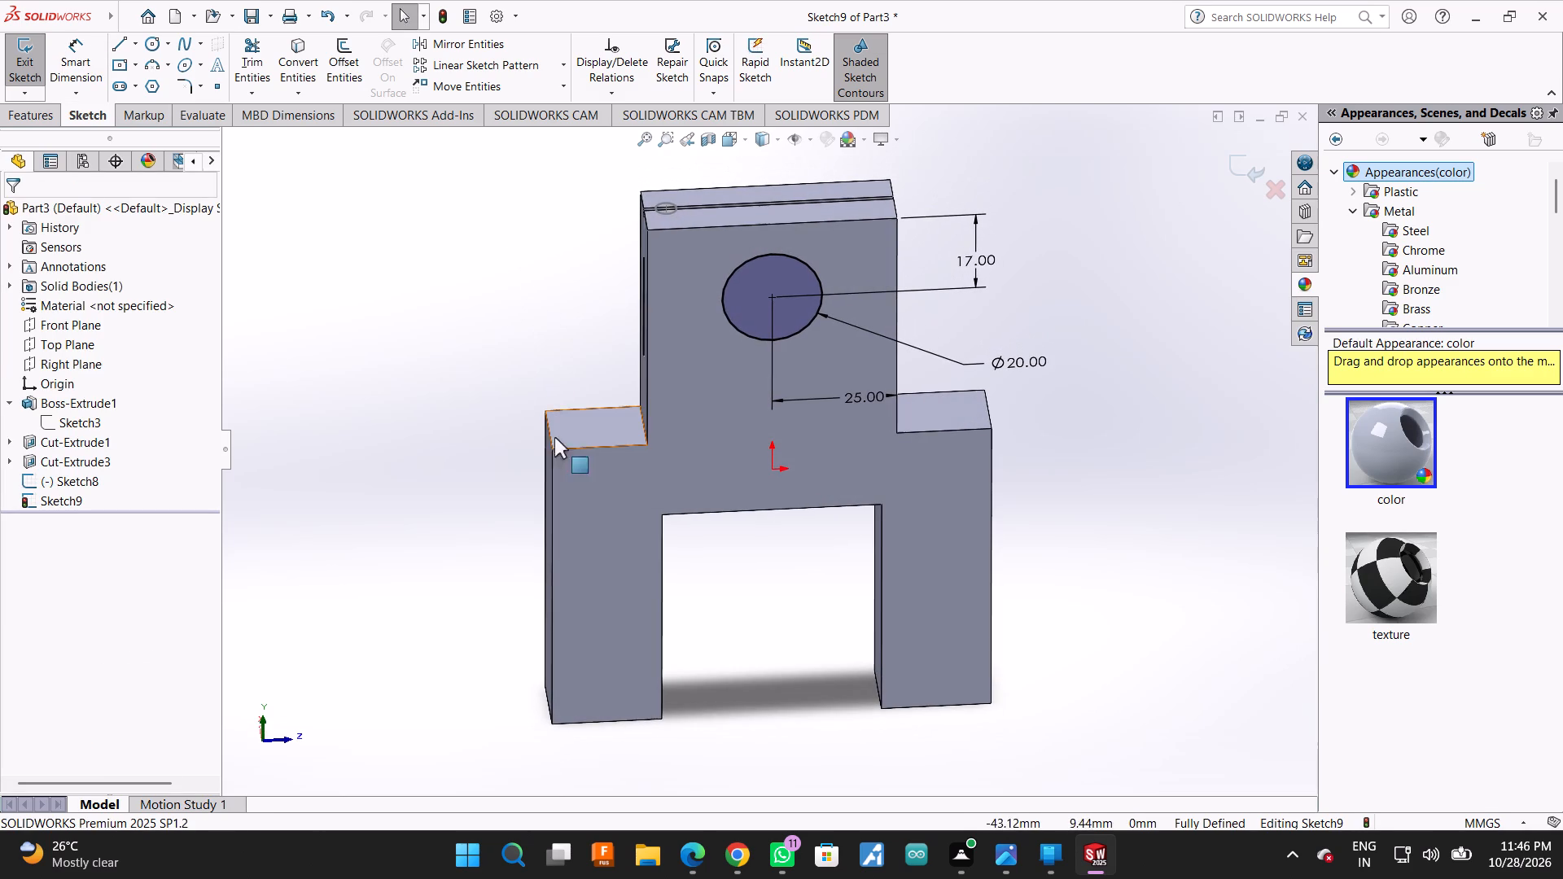
click(29, 117)
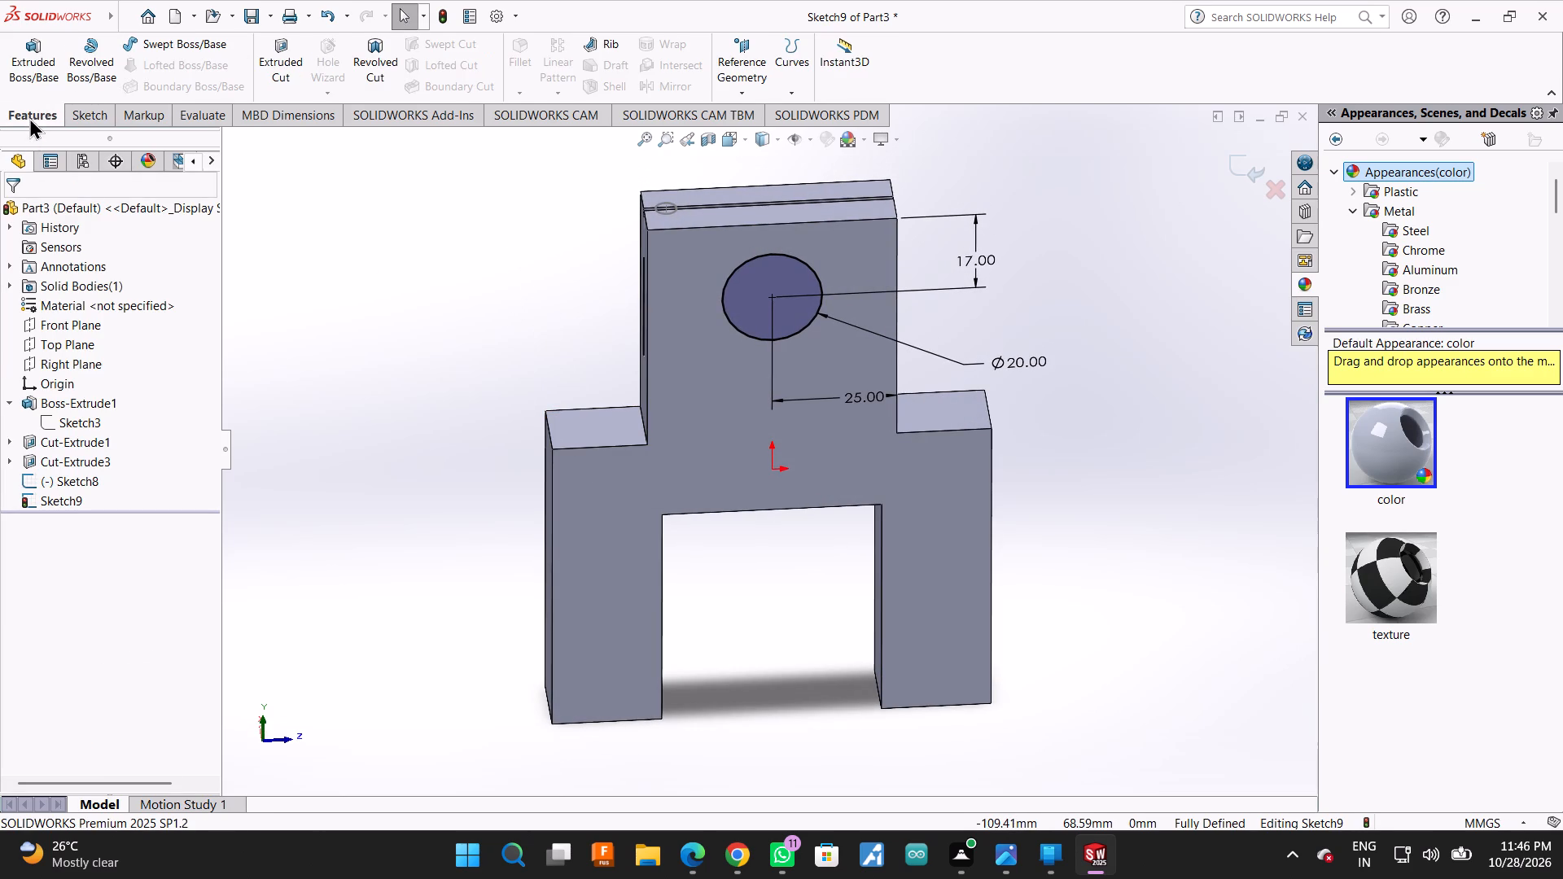
click(292, 50)
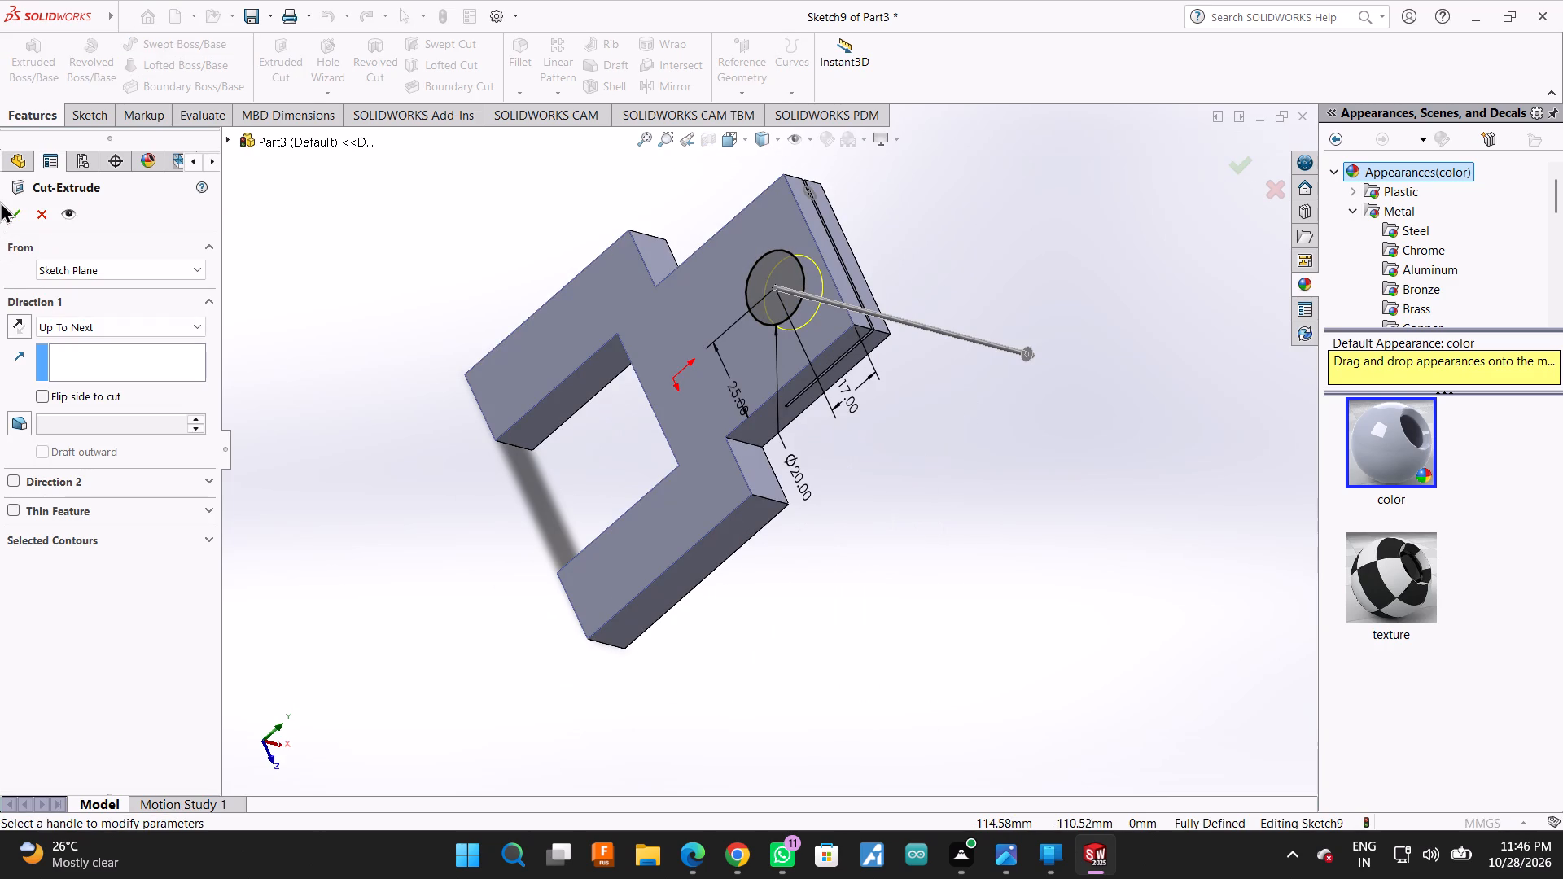
click(10, 209)
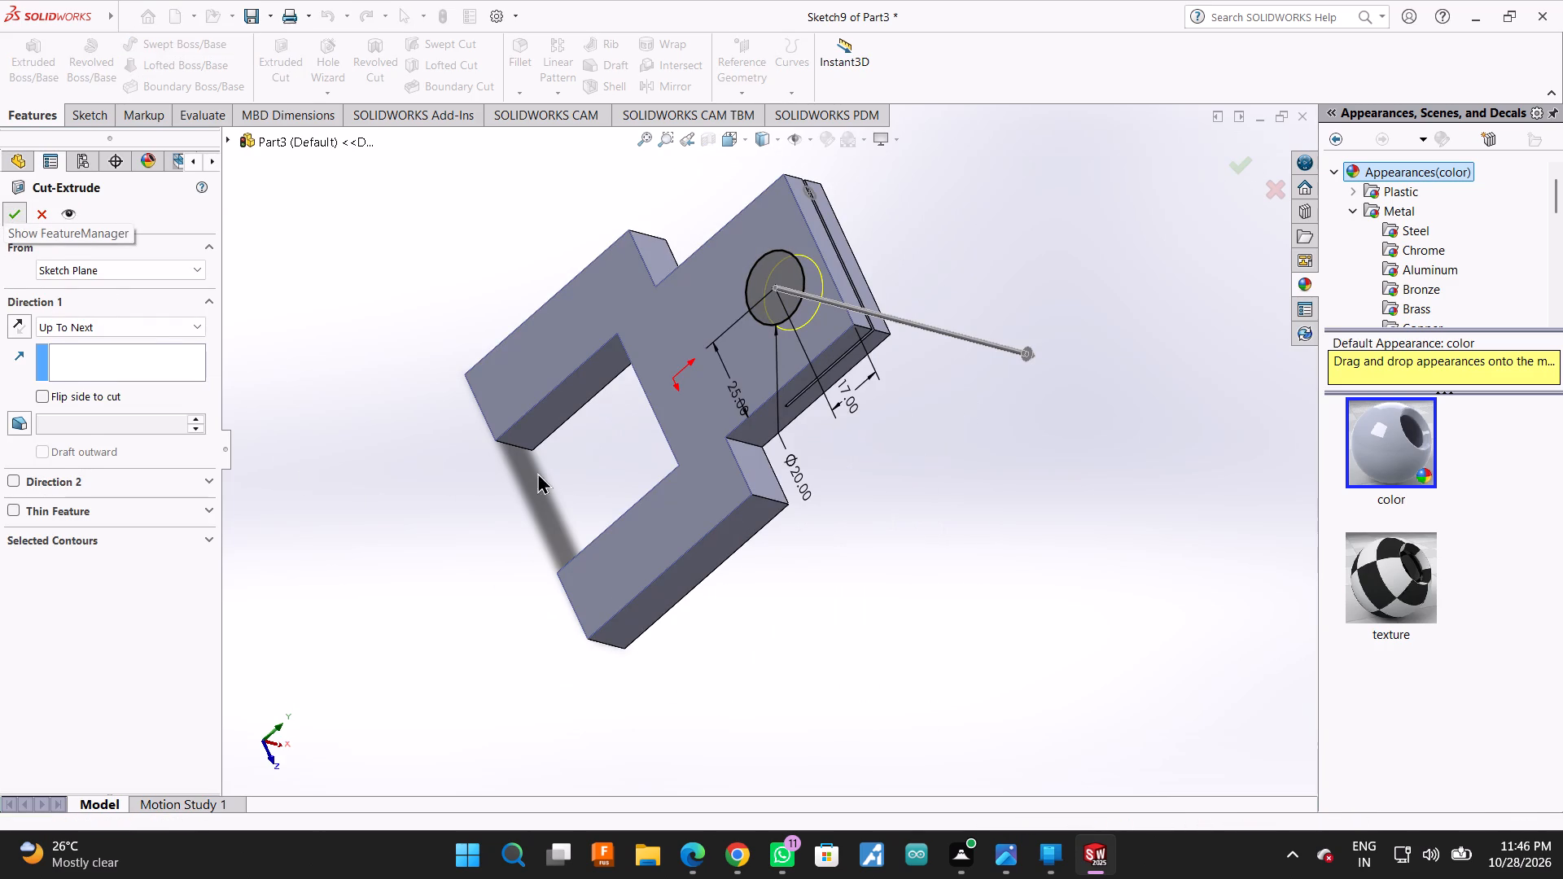
Sketch a 10 mm radius circle on the inner slot face seen through the hole, concentric with and matching the hole.
middle_drag(1010, 356, 926, 319)
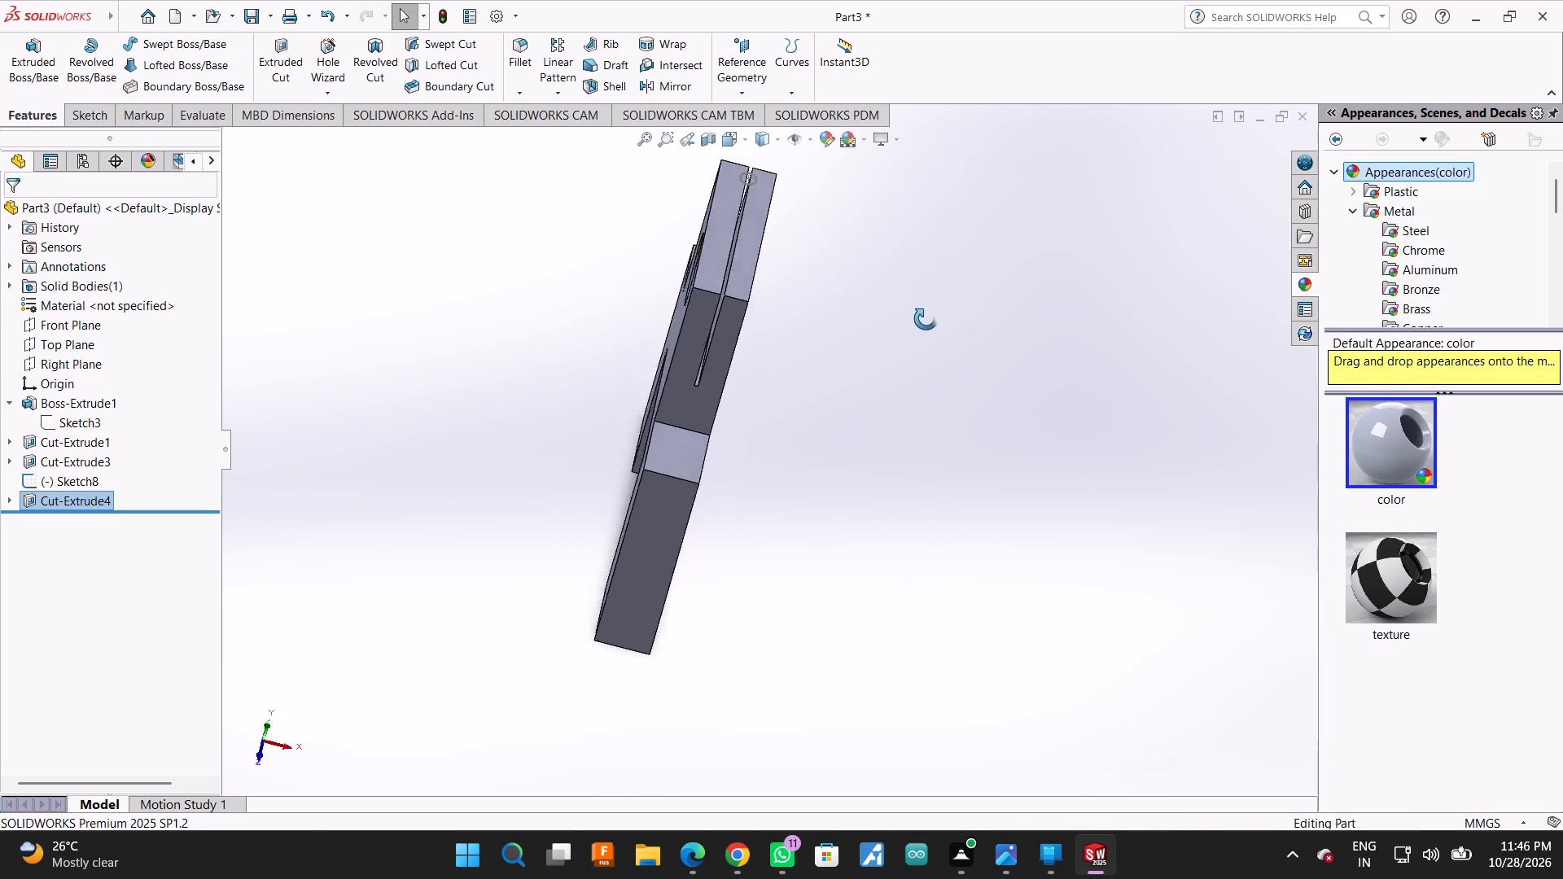
middle_drag(926, 319, 969, 203)
middle_drag(904, 307, 952, 332)
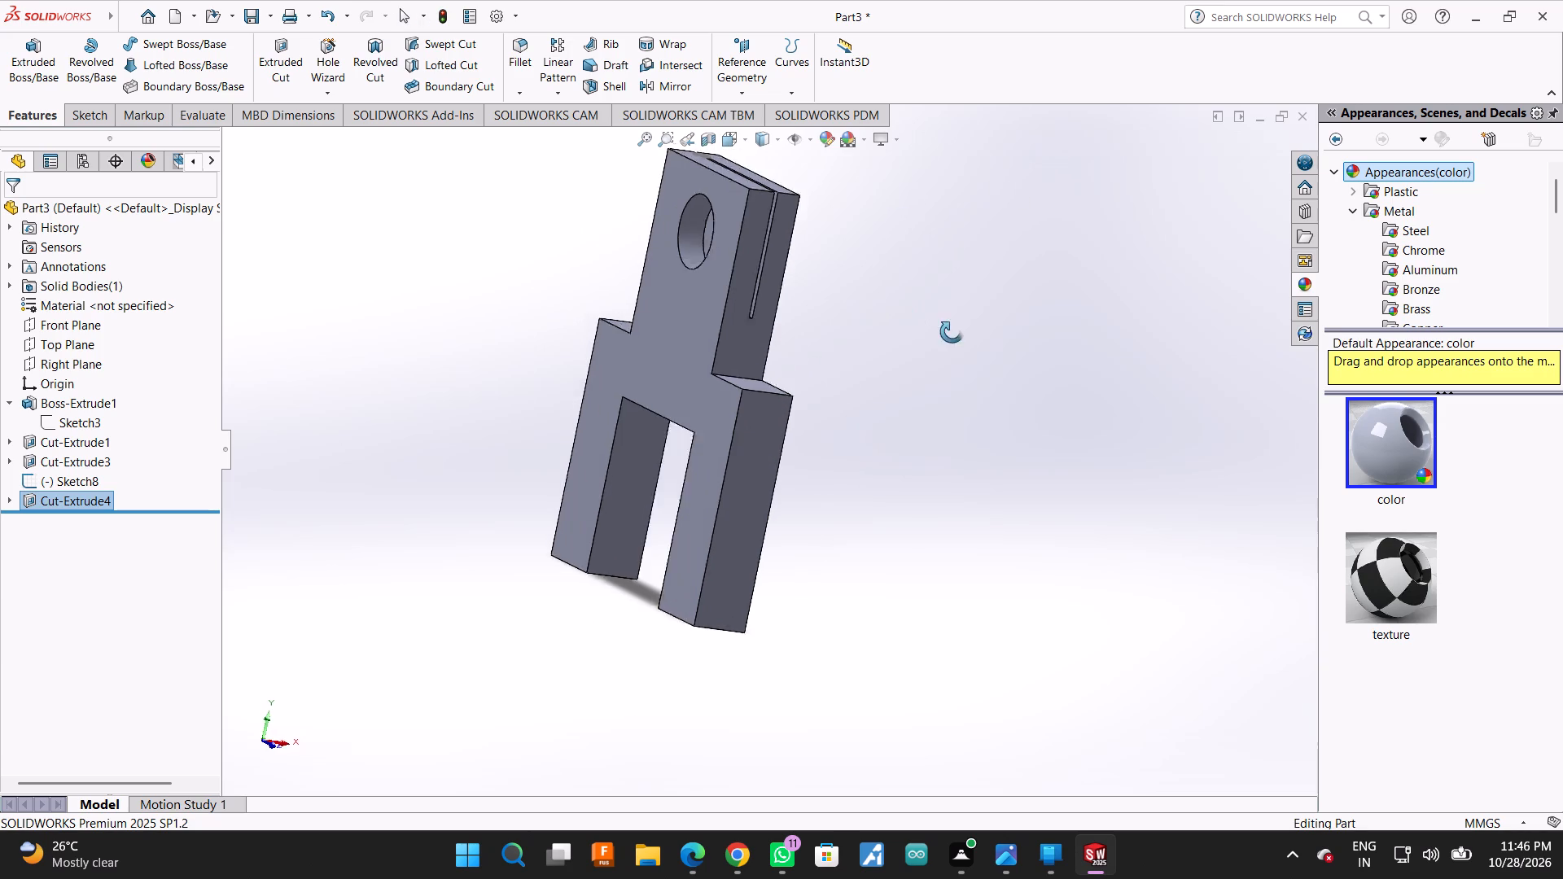
middle_drag(952, 332, 1011, 385)
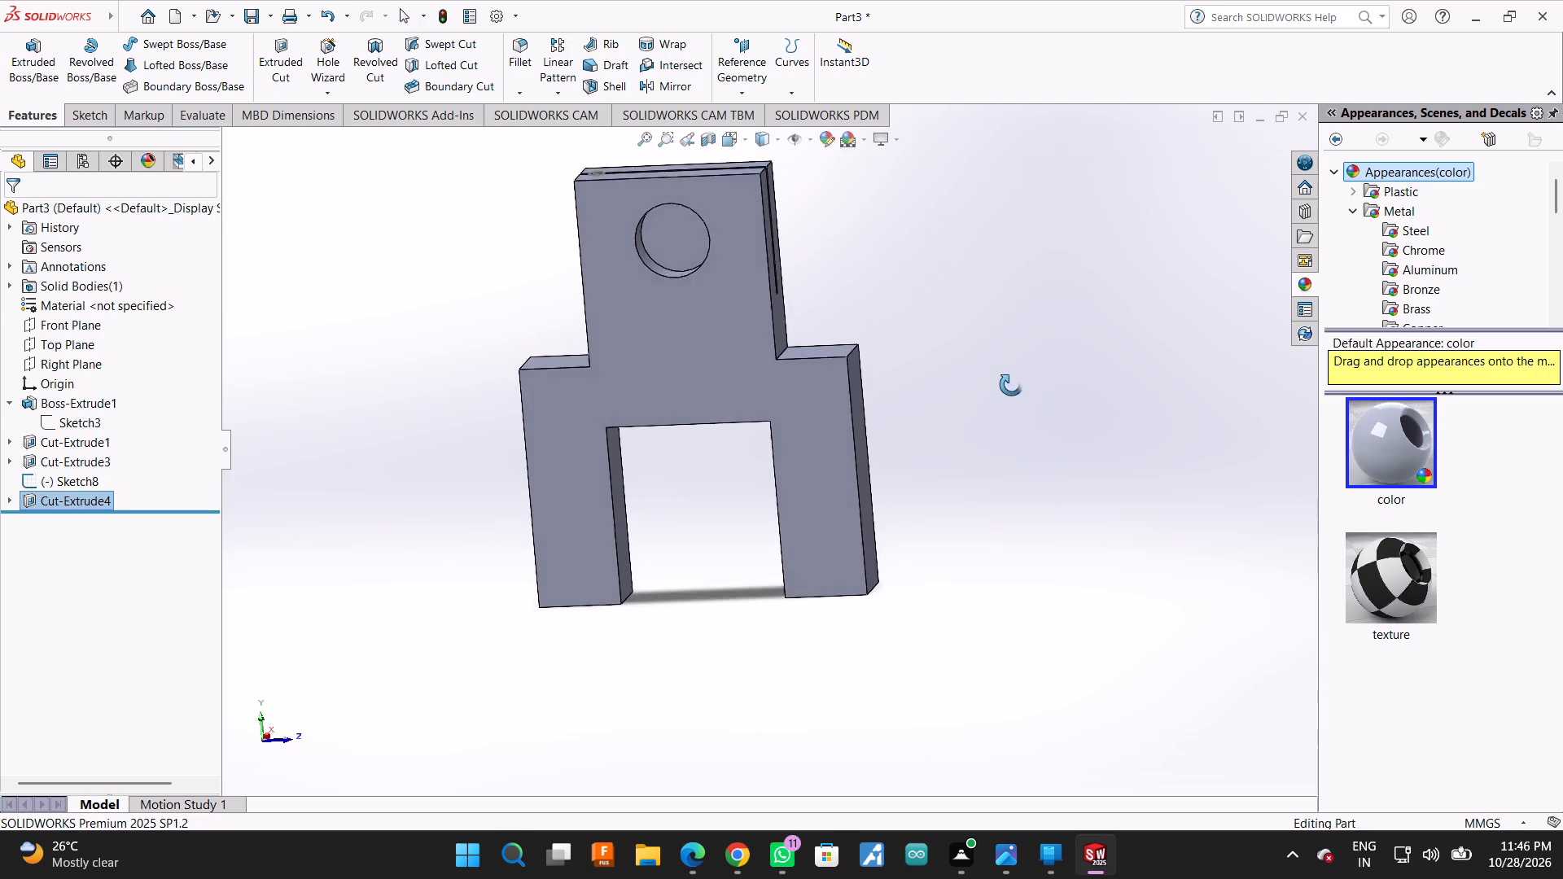
middle_drag(1011, 385, 1015, 370)
click(677, 238)
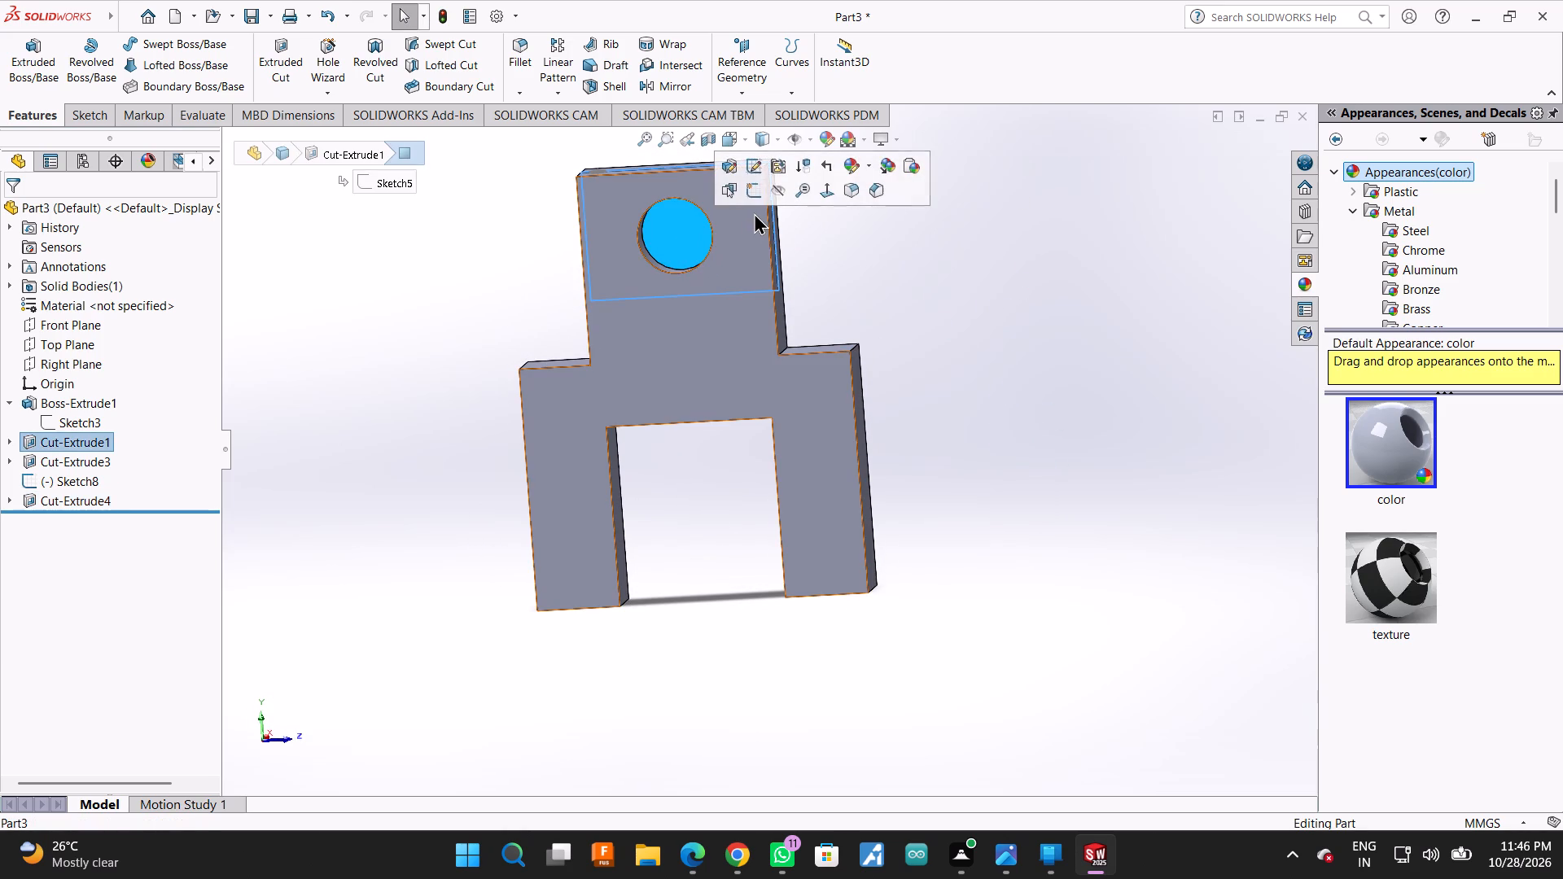
click(757, 194)
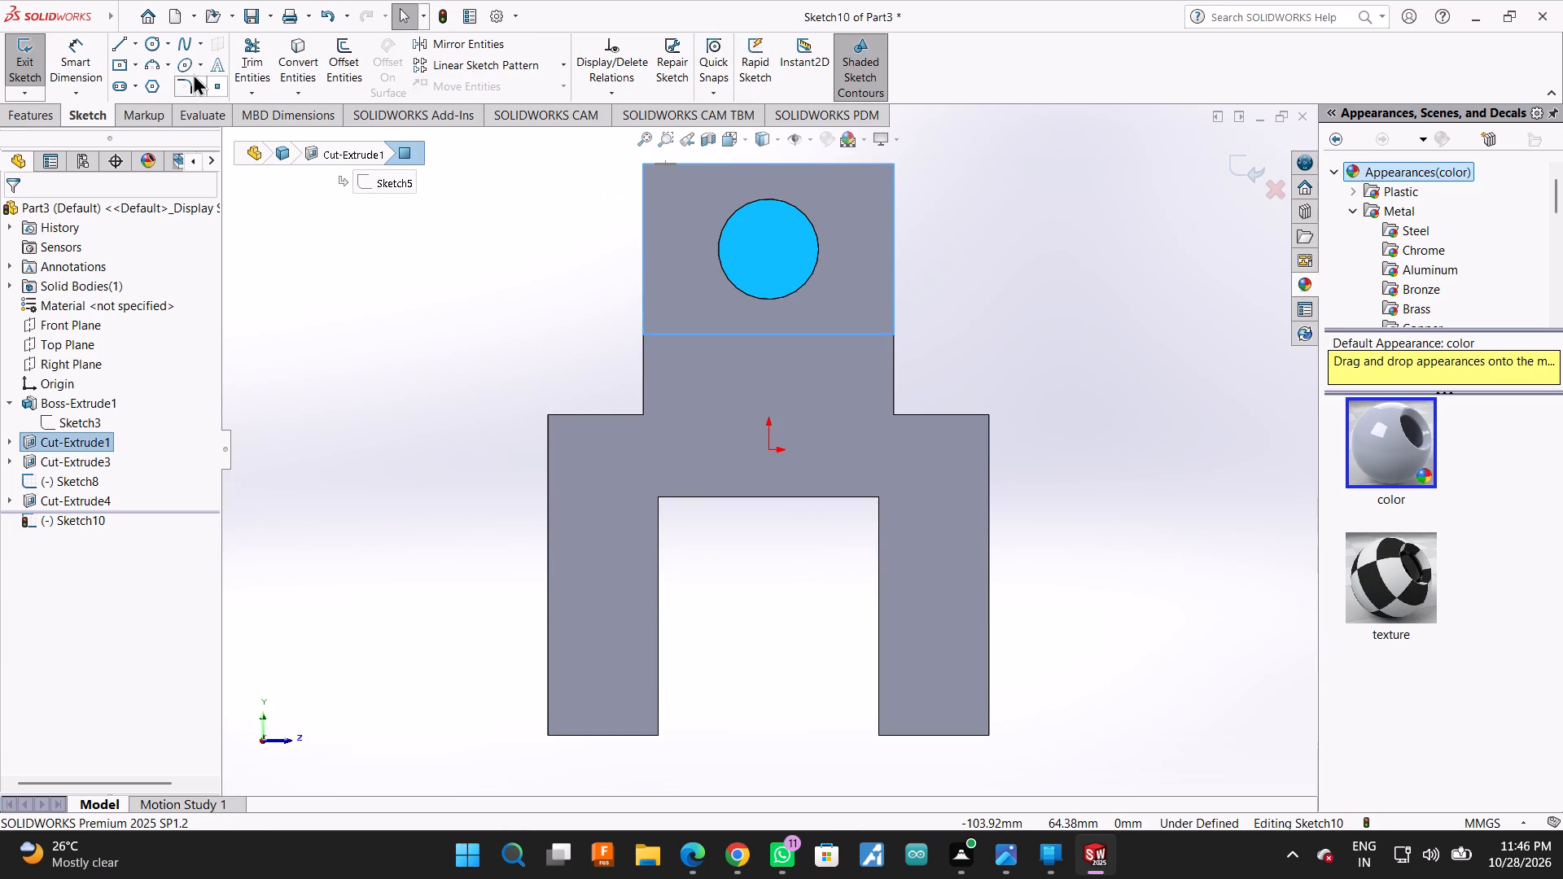
click(147, 38)
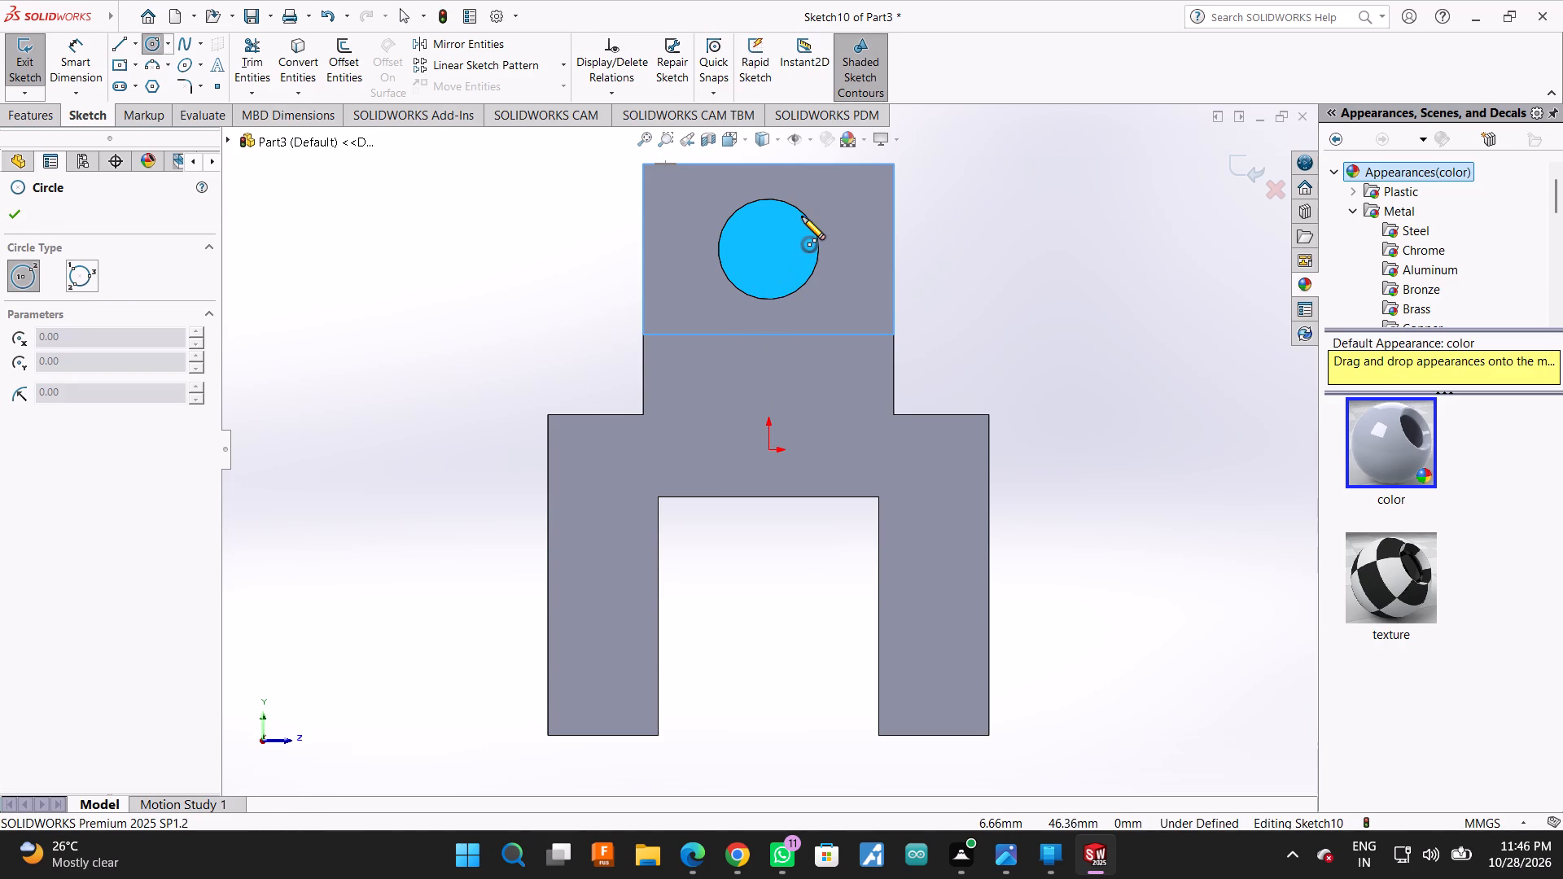
click(768, 249)
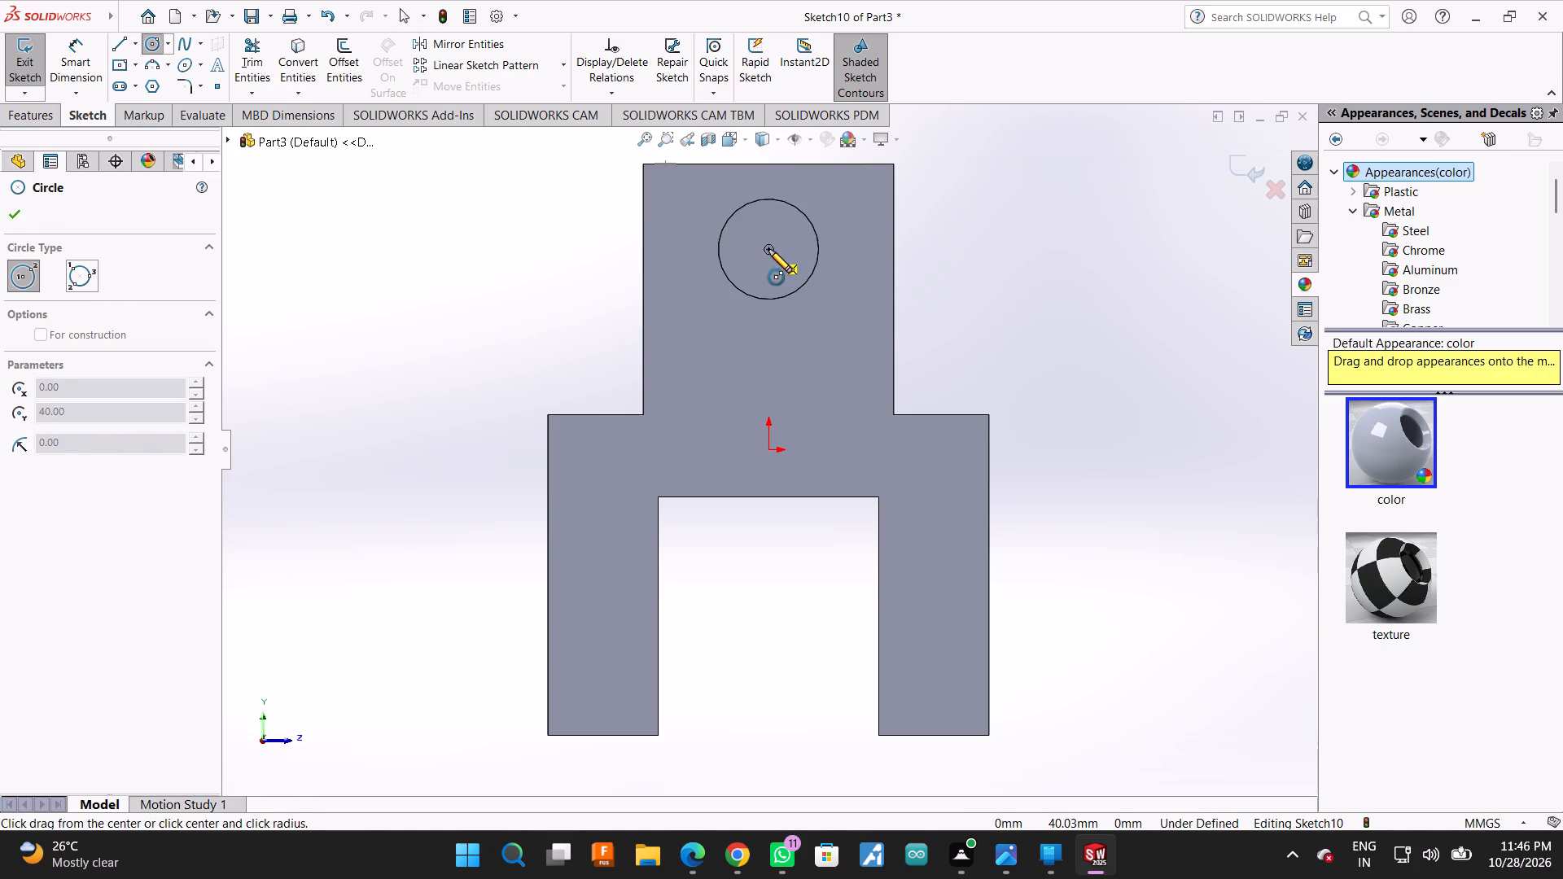
click(808, 274)
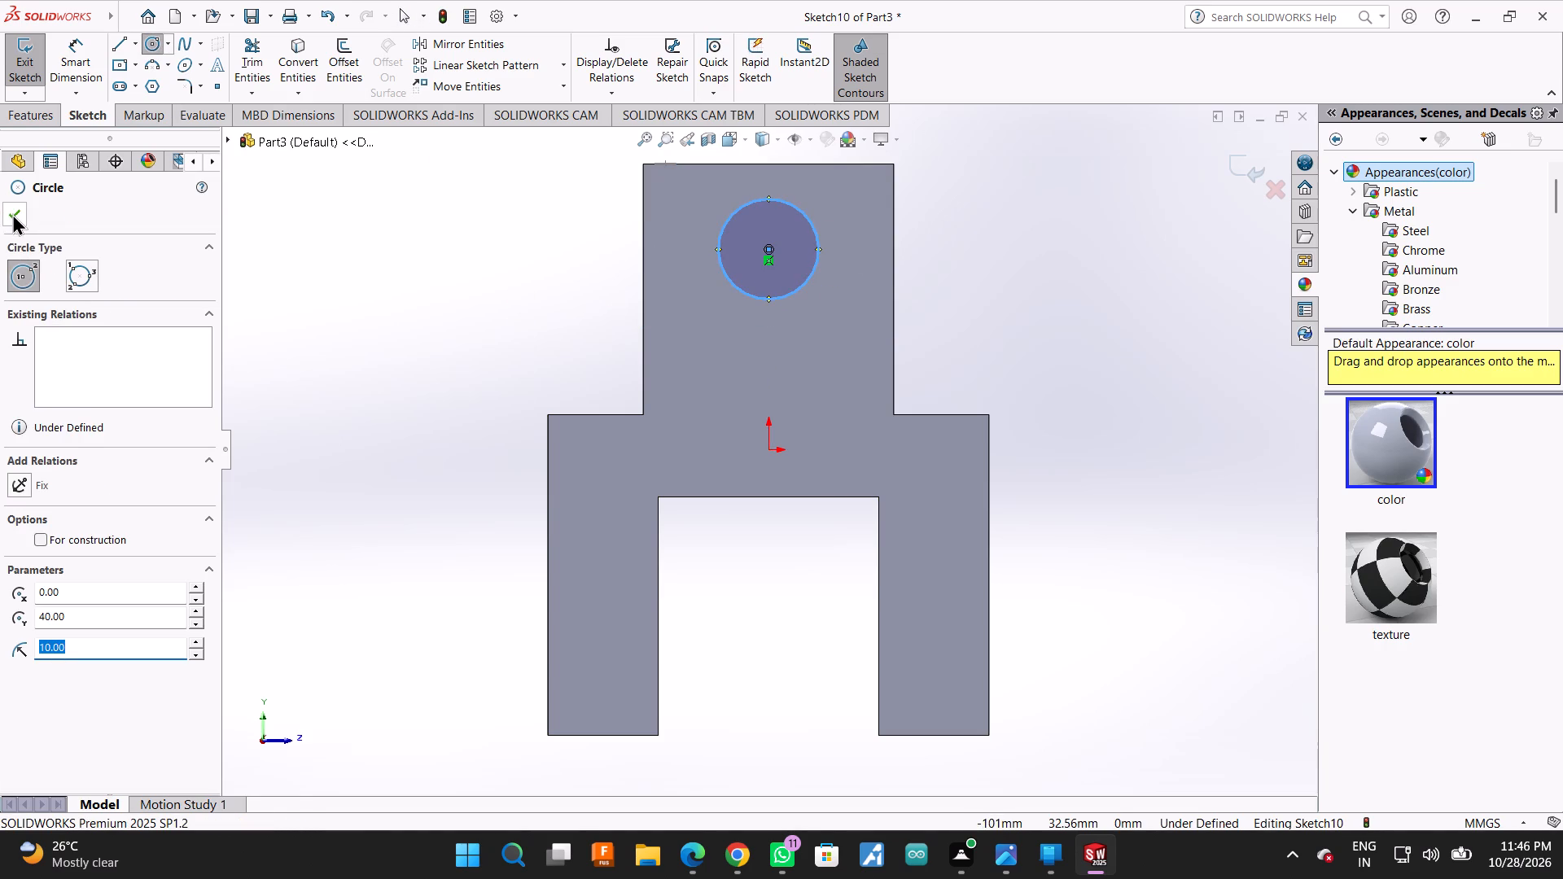
click(13, 213)
Extrude-cut the circle on the inner slot face with the Up To Next end condition.
click(9, 122)
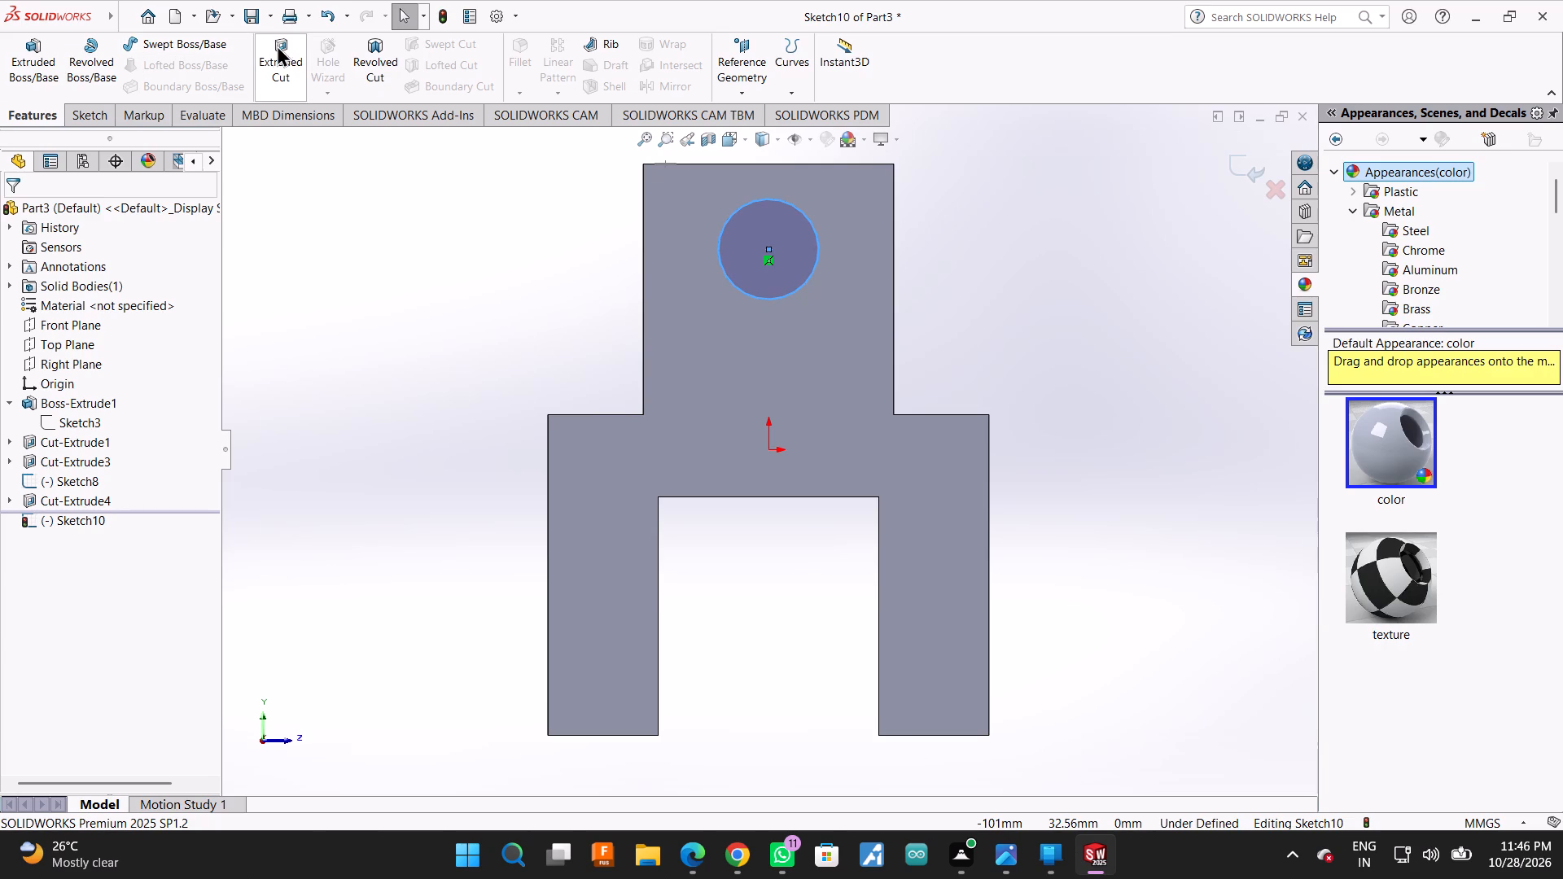
click(277, 45)
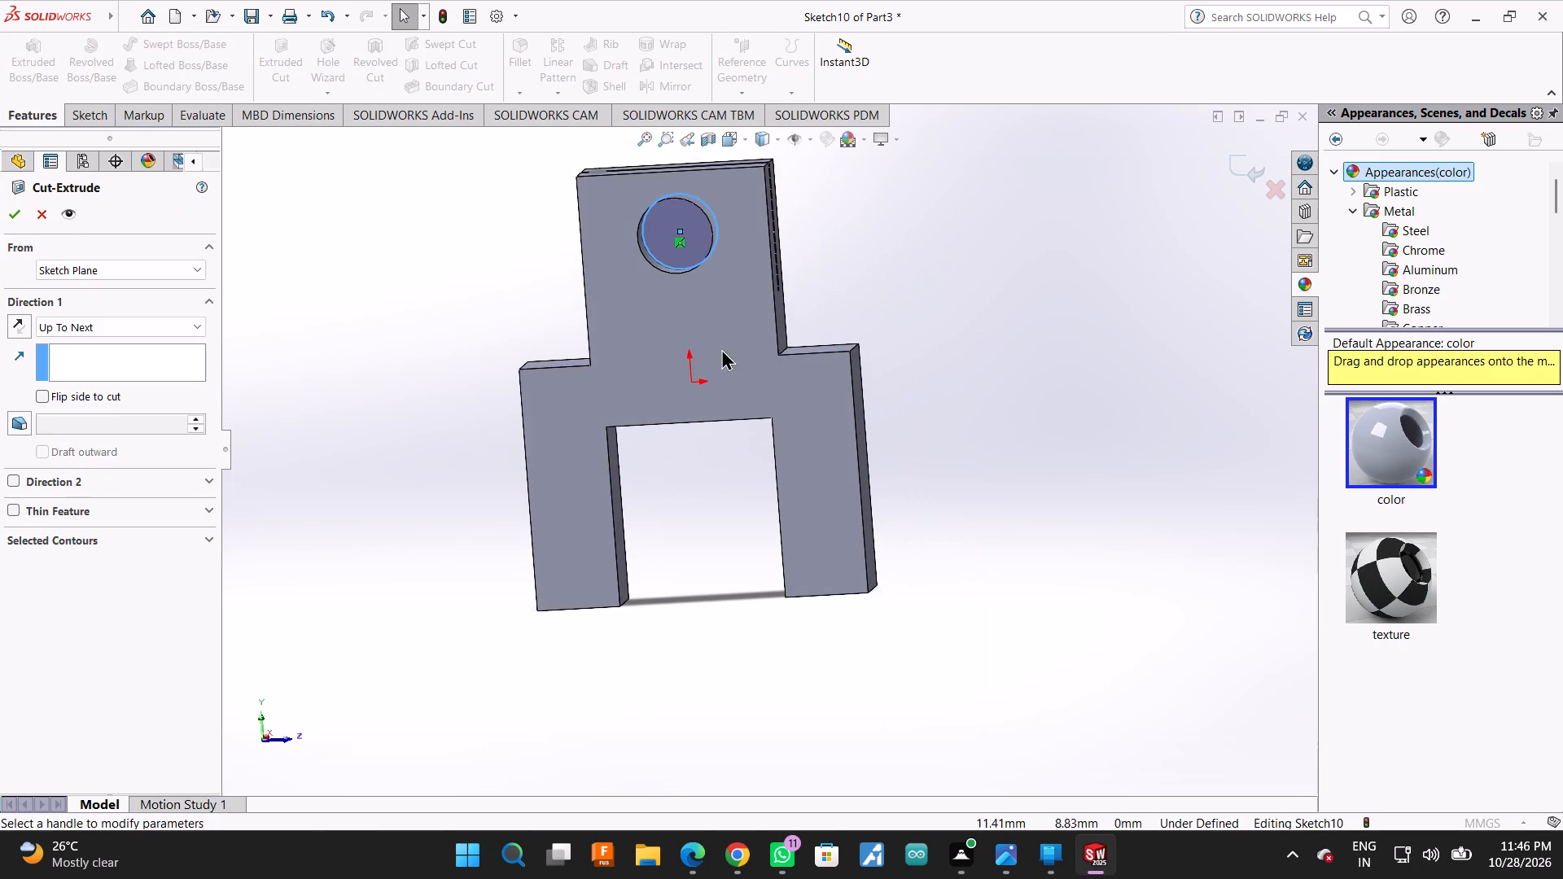
click(14, 212)
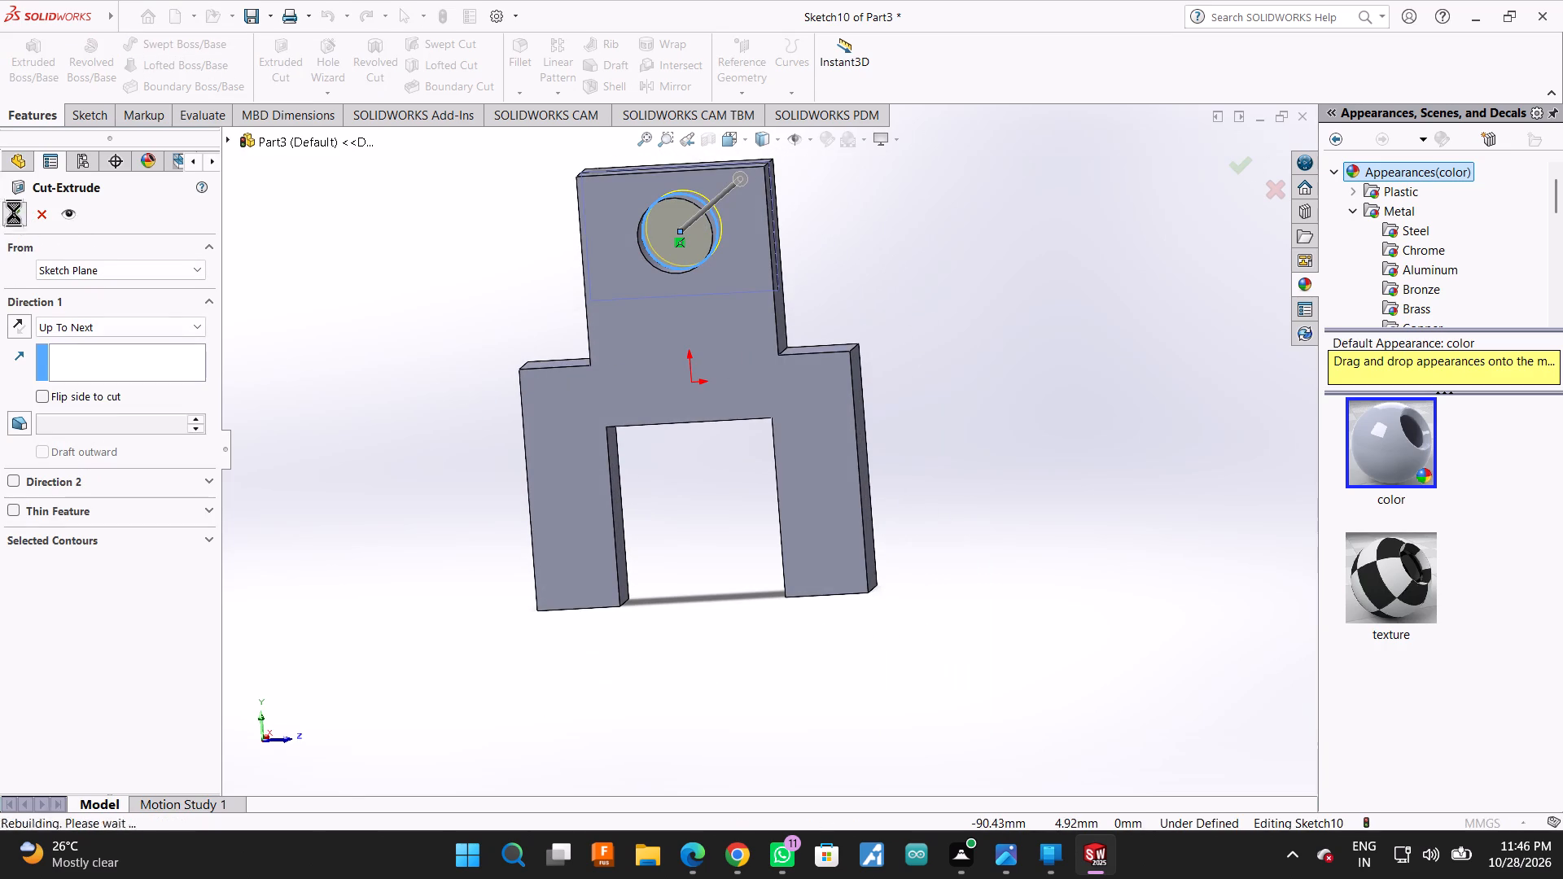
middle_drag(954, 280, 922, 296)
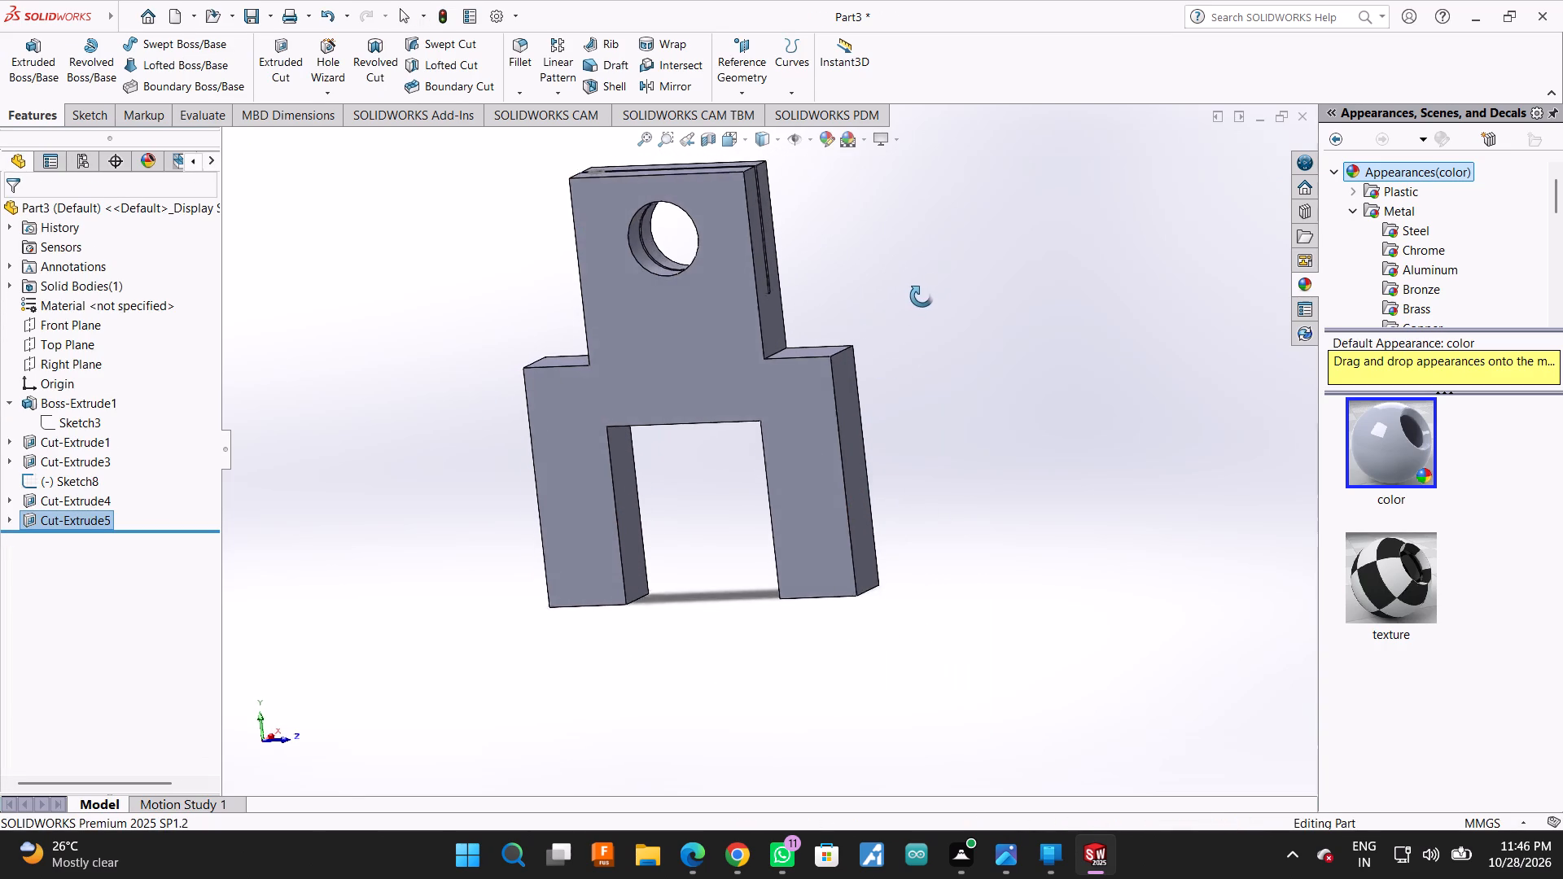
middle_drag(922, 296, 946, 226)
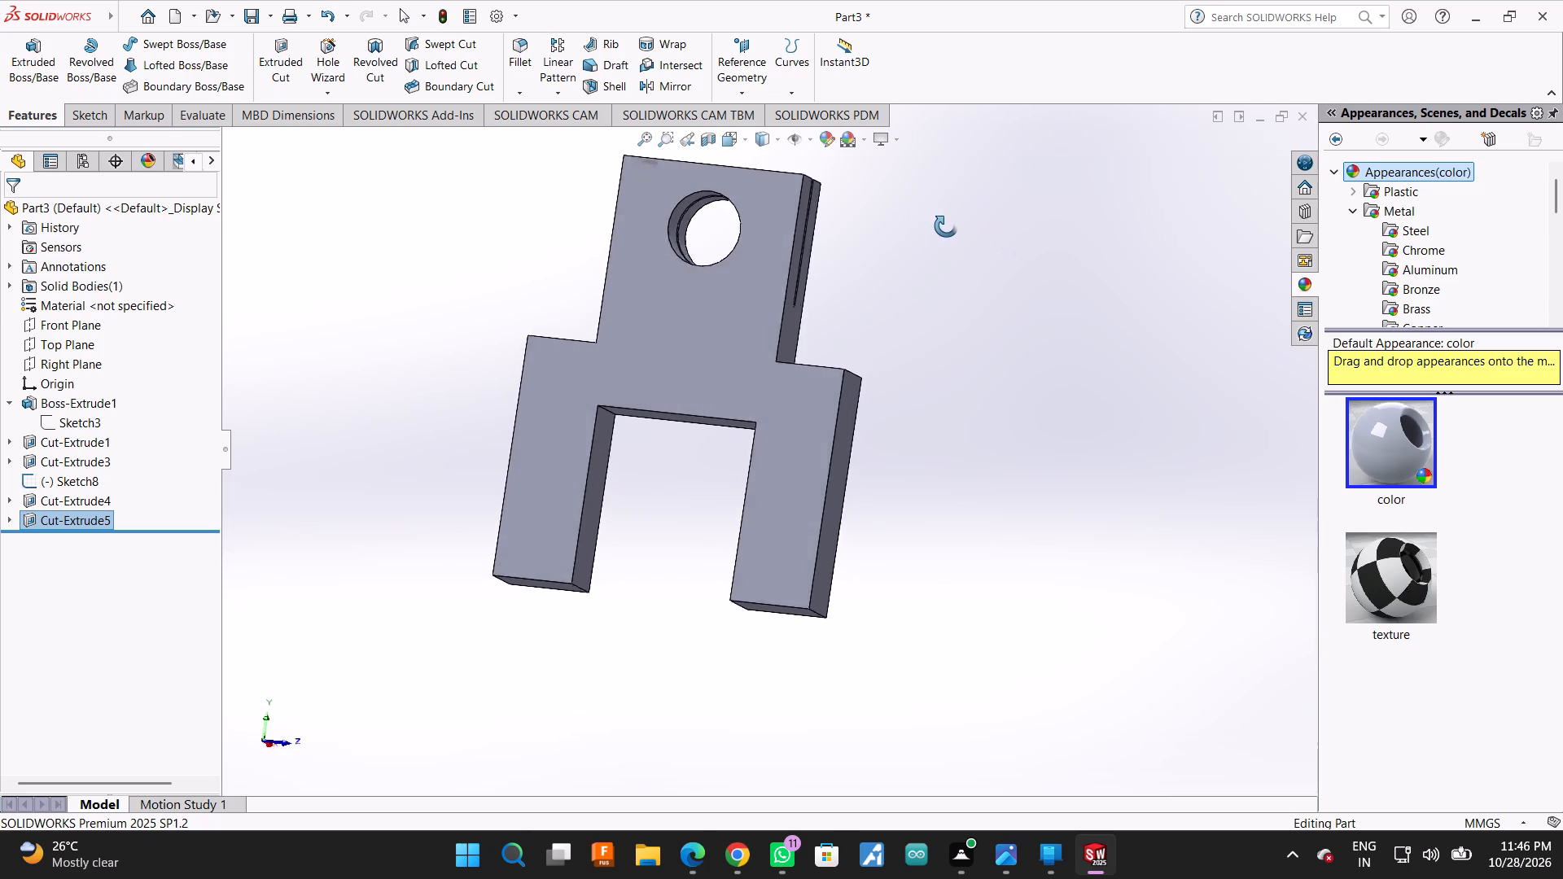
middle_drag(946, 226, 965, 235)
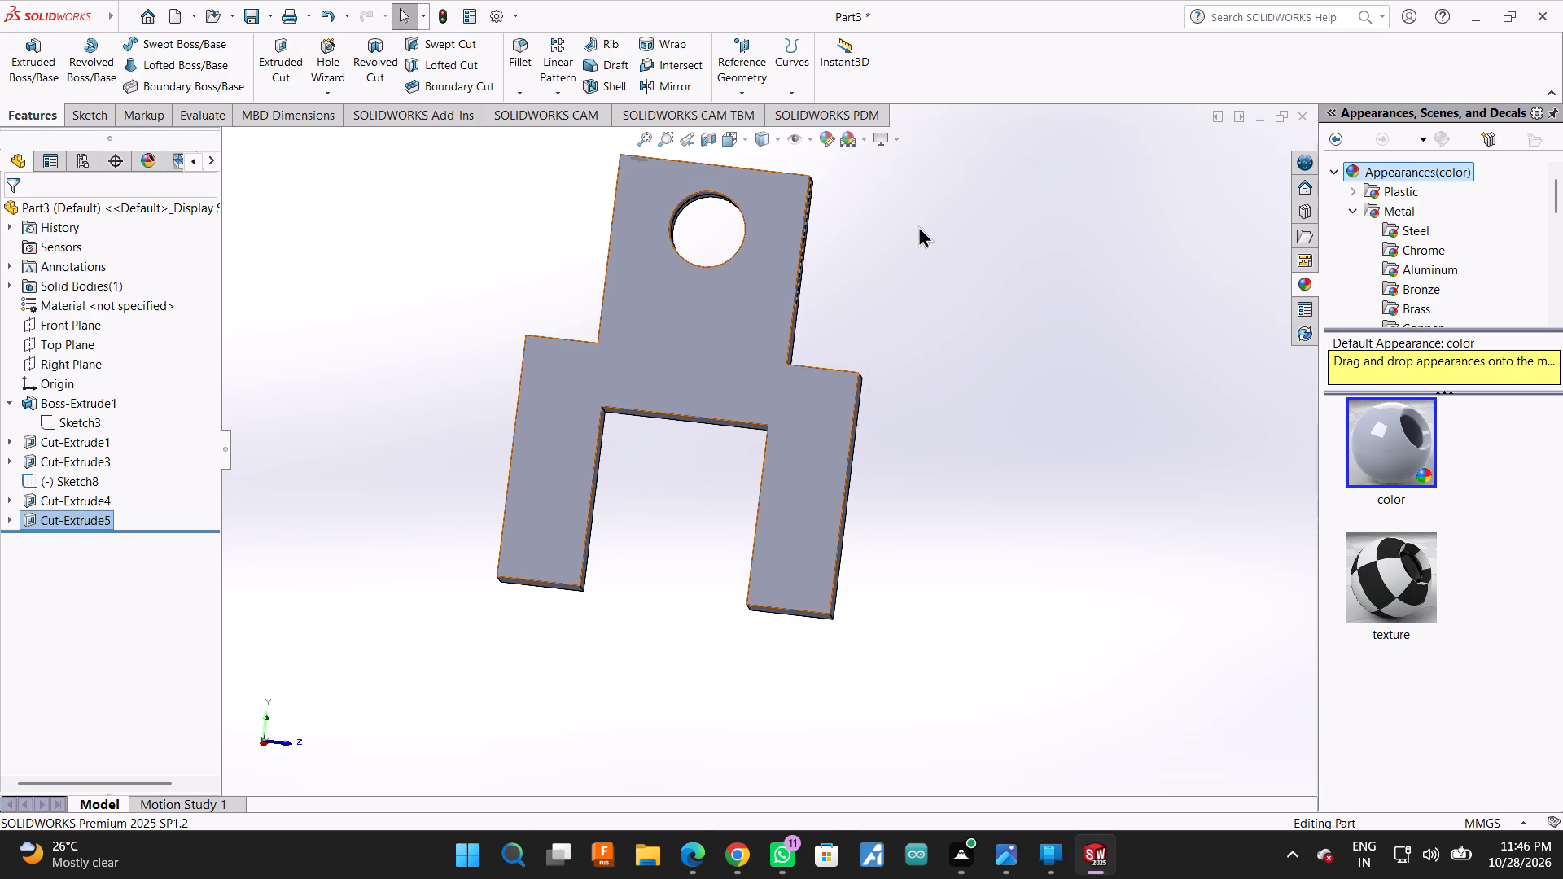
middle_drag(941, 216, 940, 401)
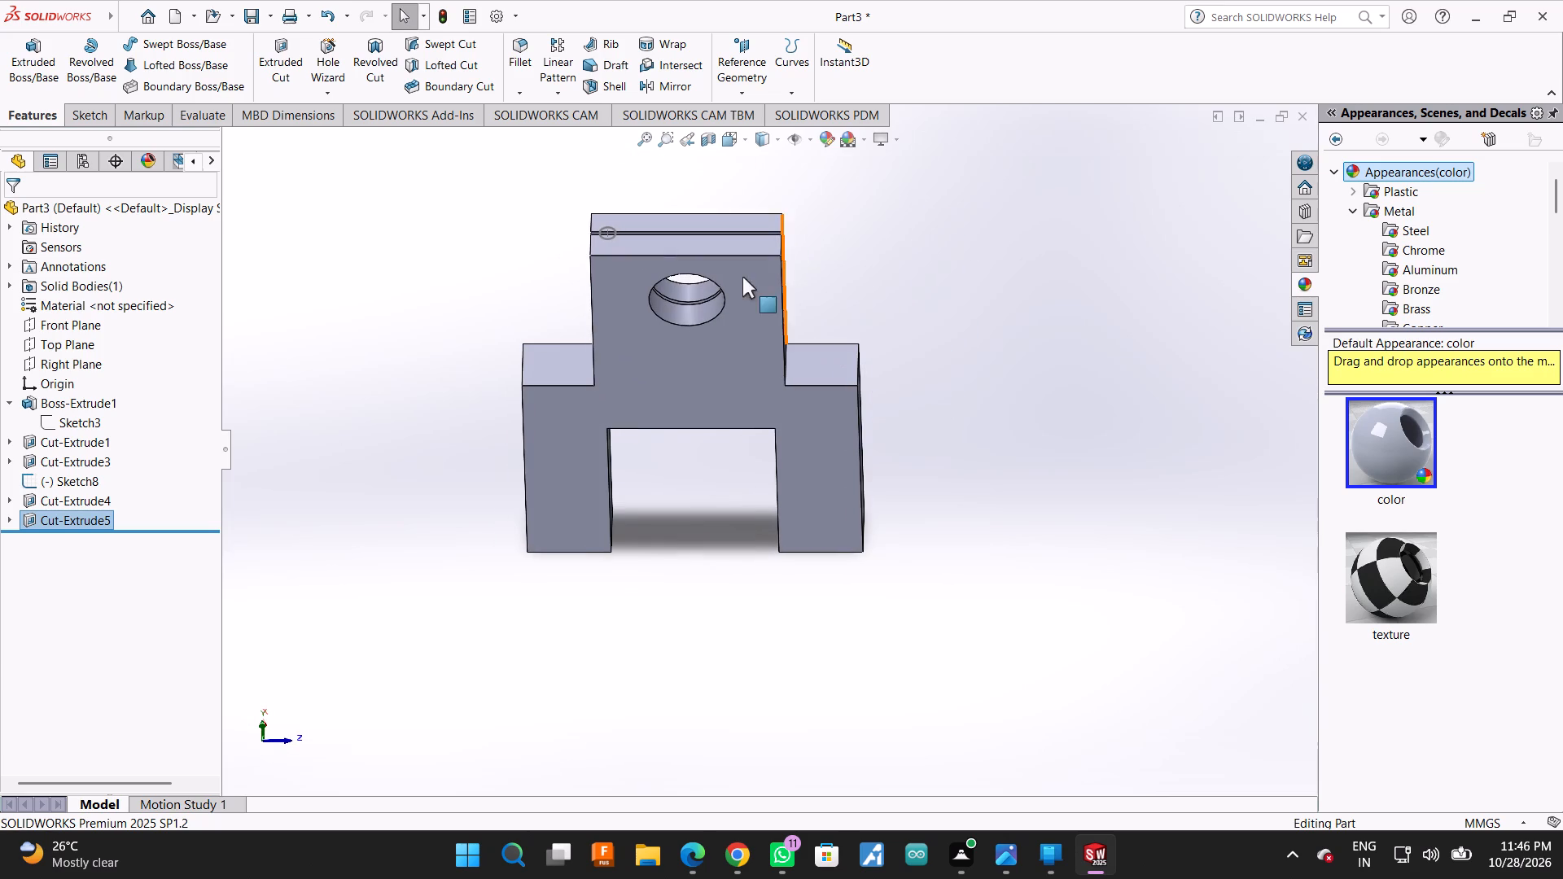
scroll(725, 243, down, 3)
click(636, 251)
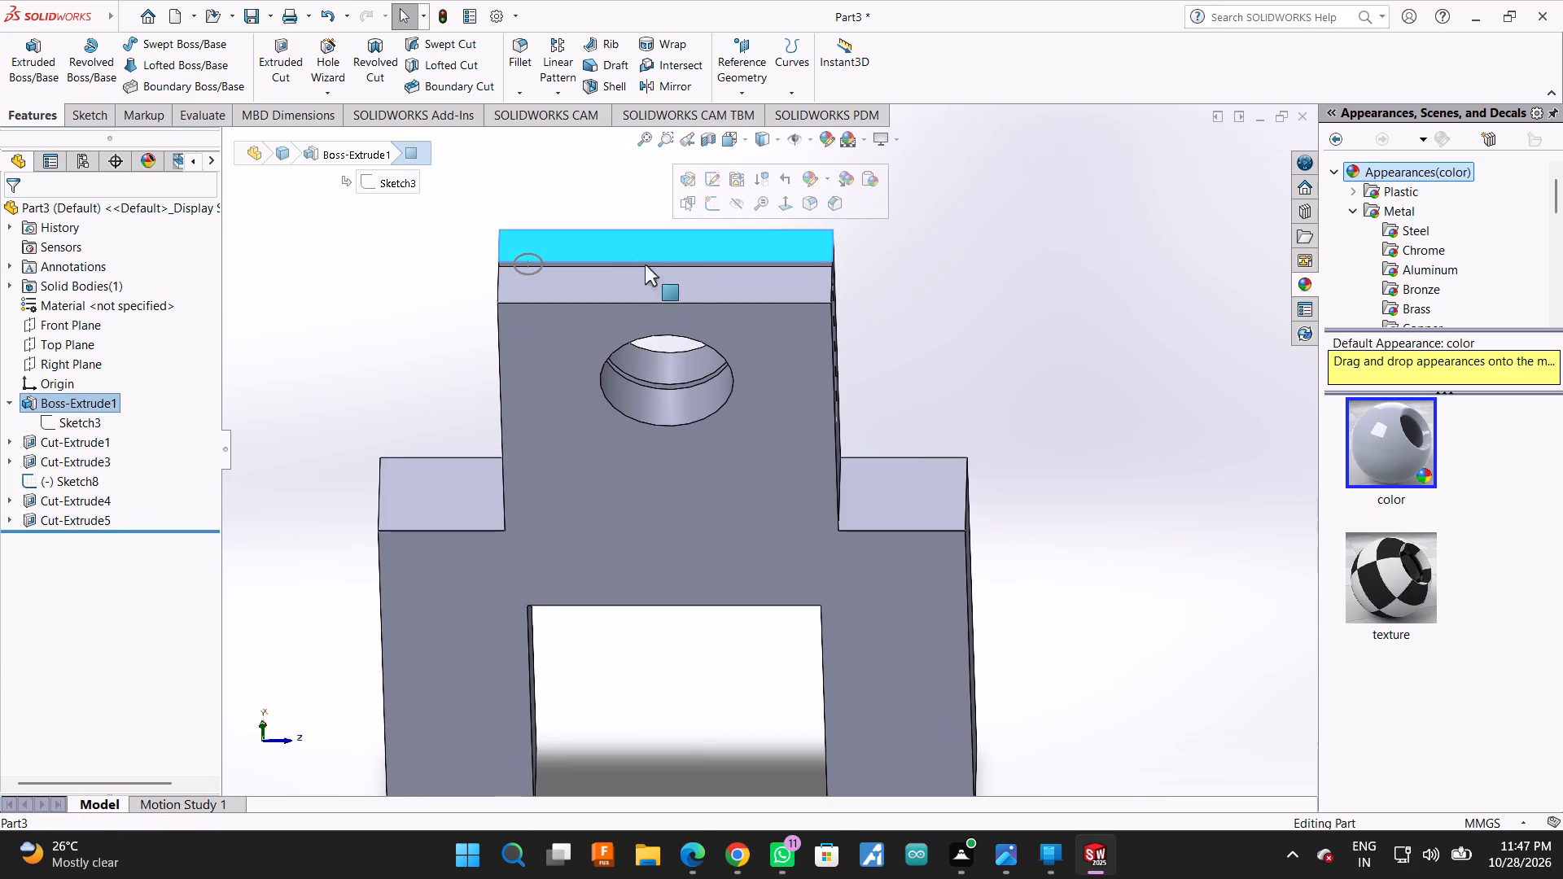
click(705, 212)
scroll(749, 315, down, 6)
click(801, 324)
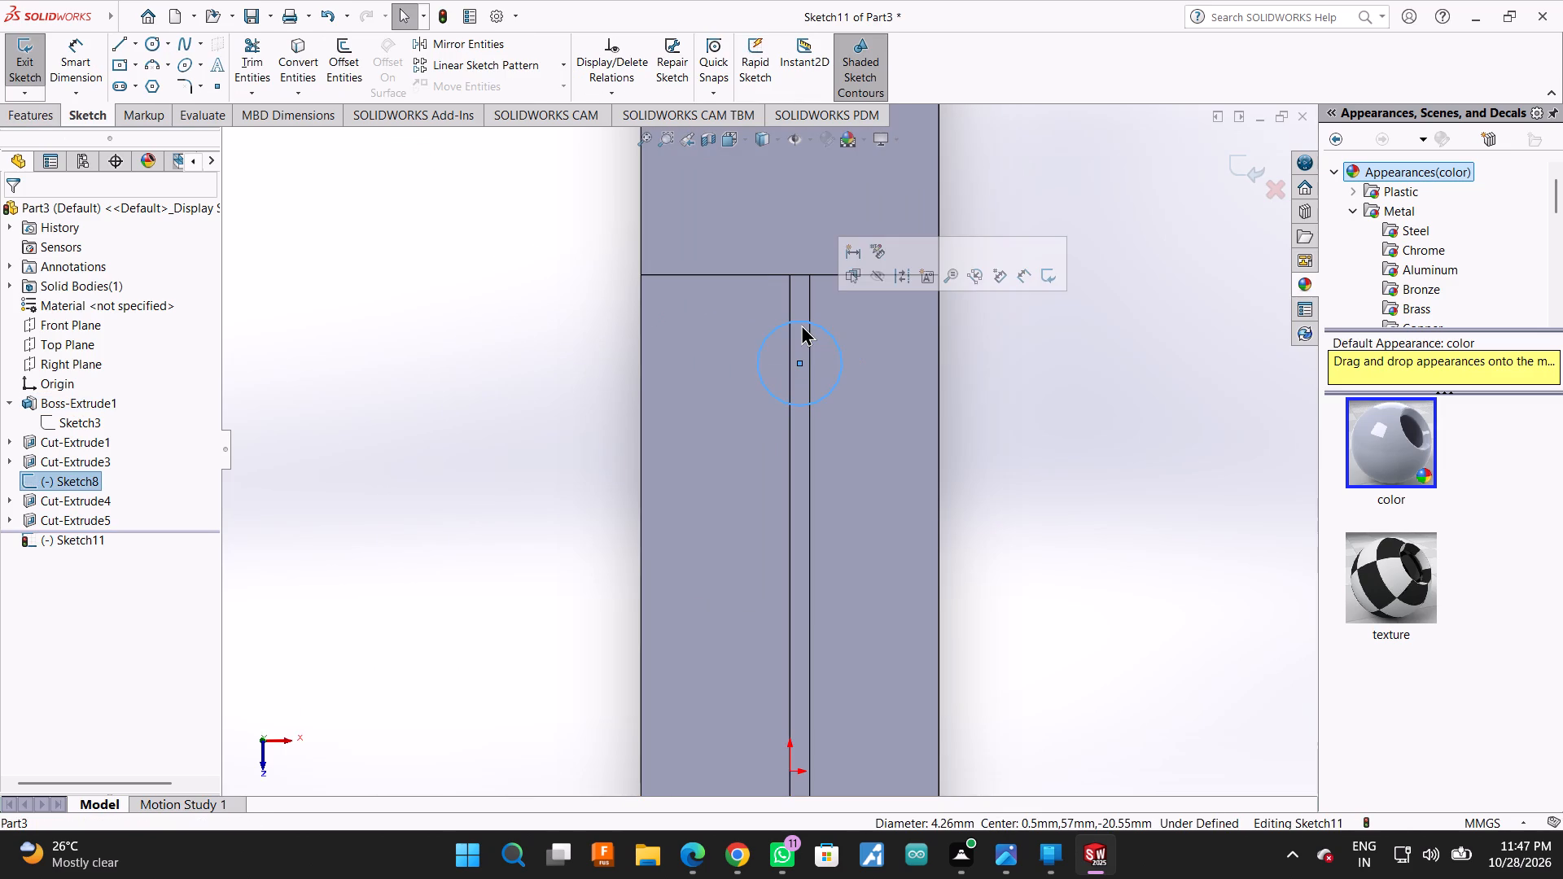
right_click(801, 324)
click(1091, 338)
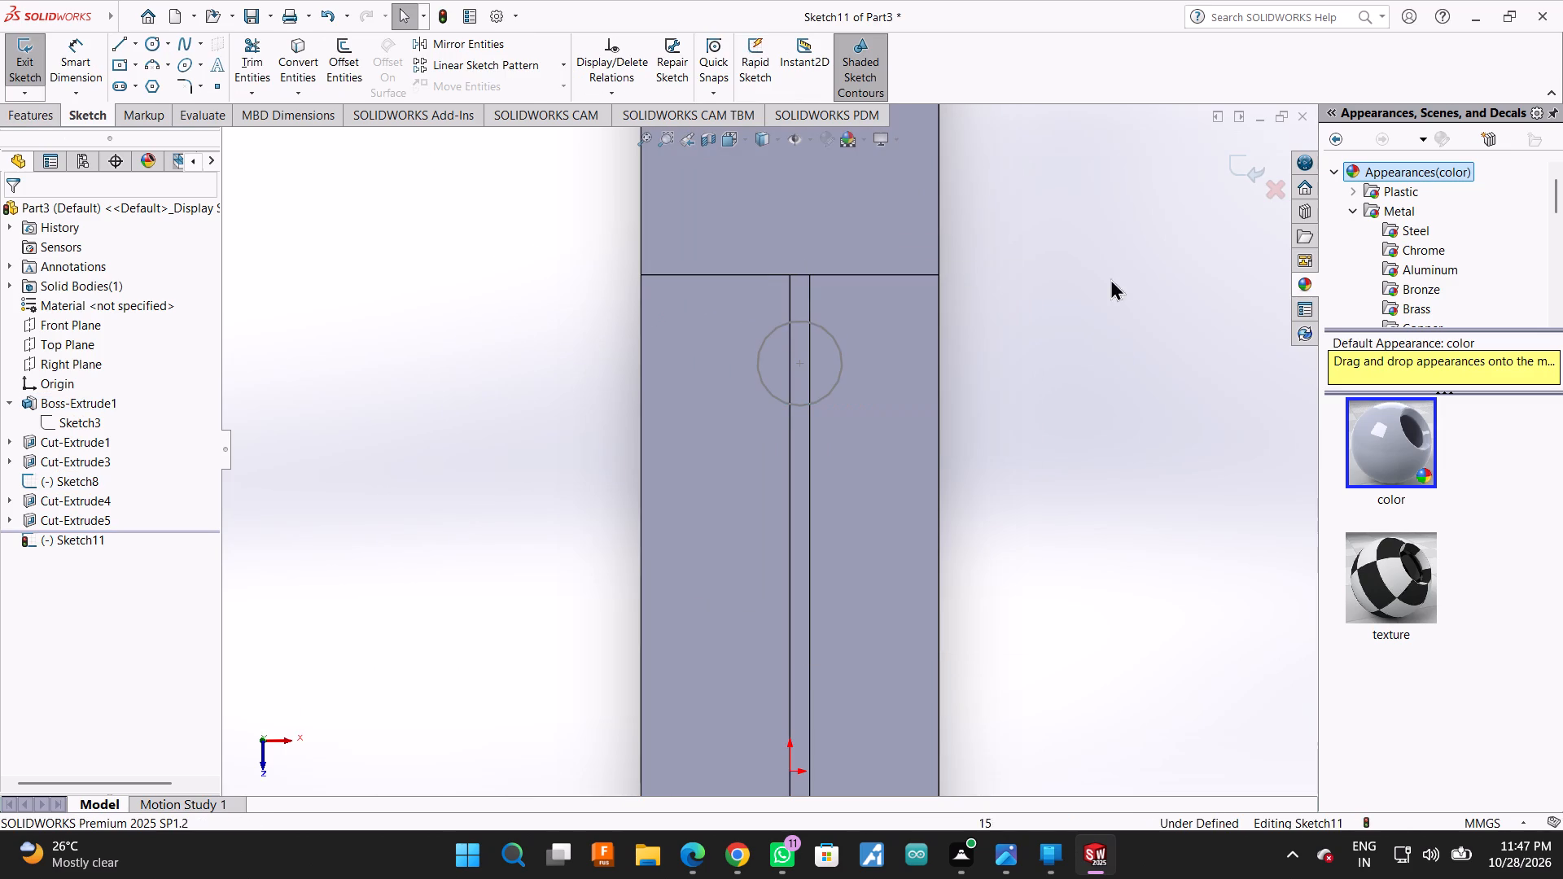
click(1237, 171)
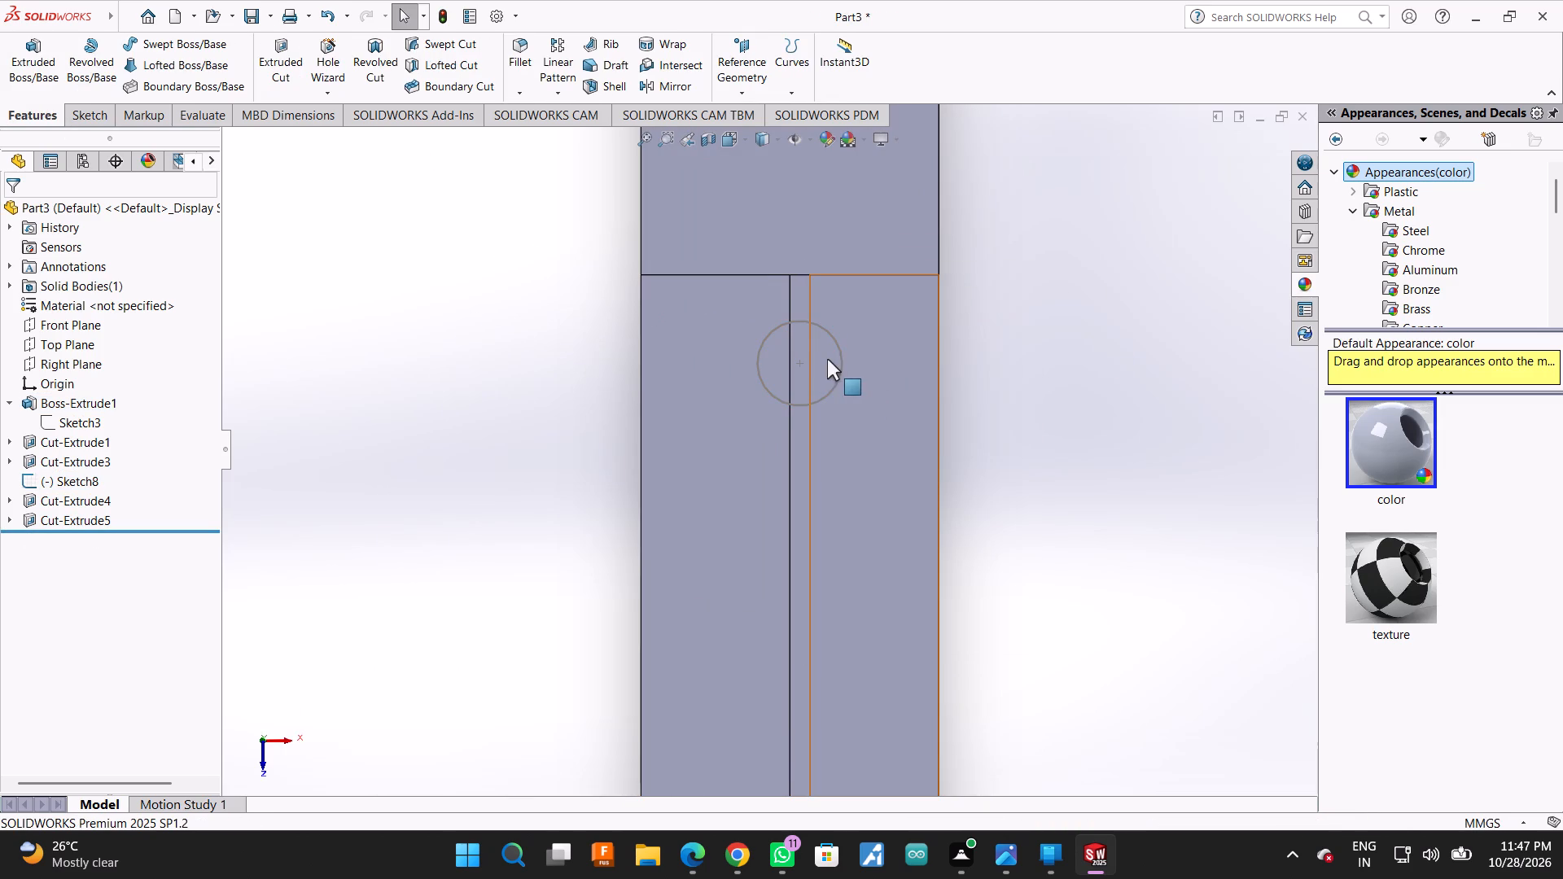
Delete the leftover circle sketch lying across the narrow slot on the top face.
click(844, 354)
right_click(844, 354)
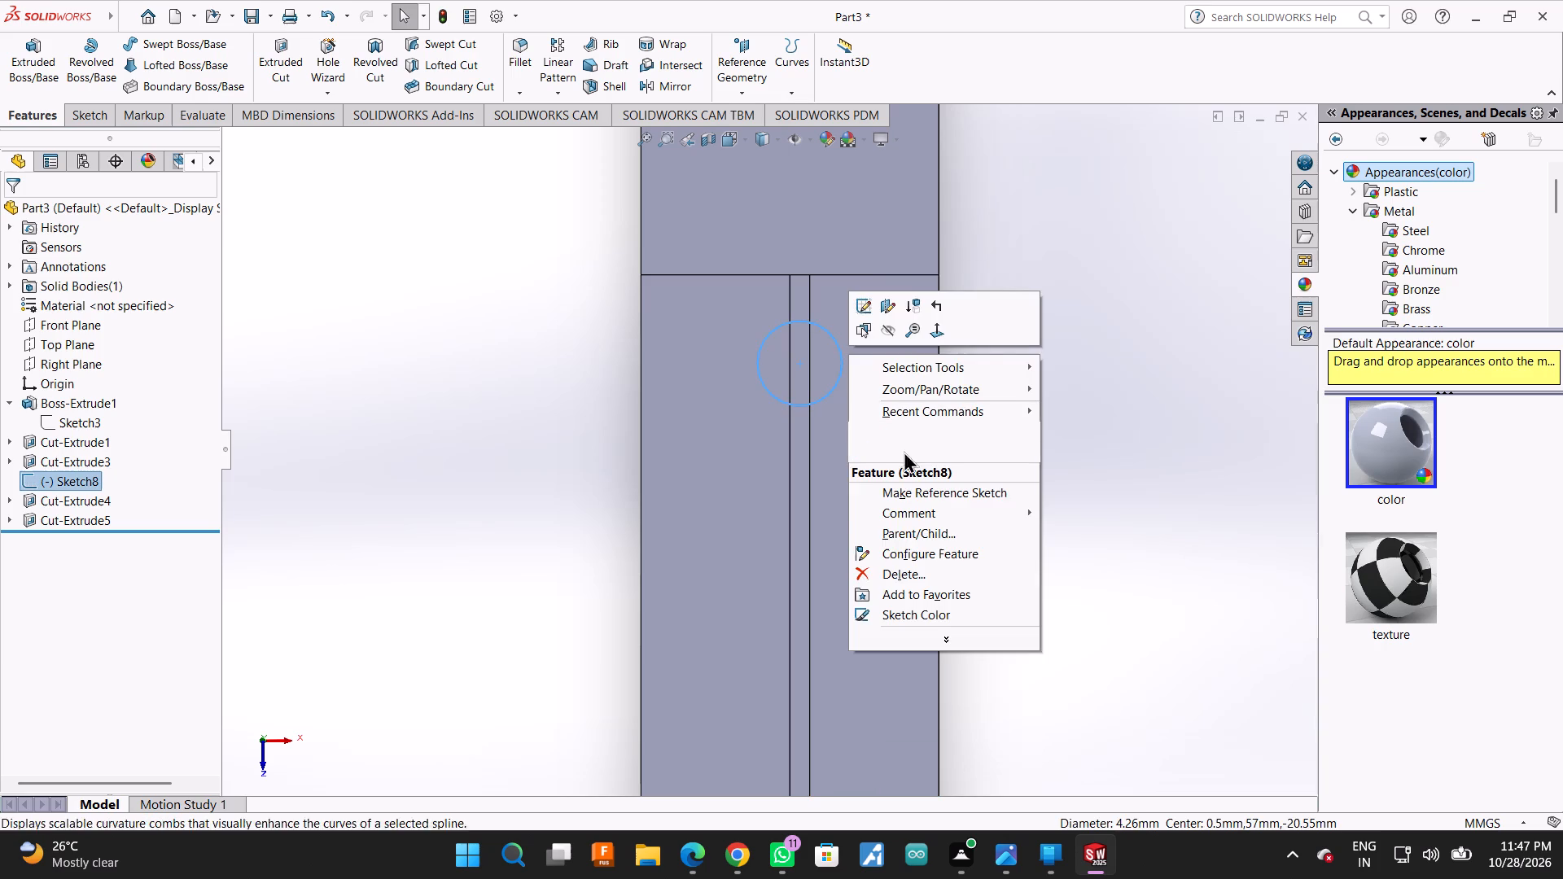
click(901, 580)
click(879, 326)
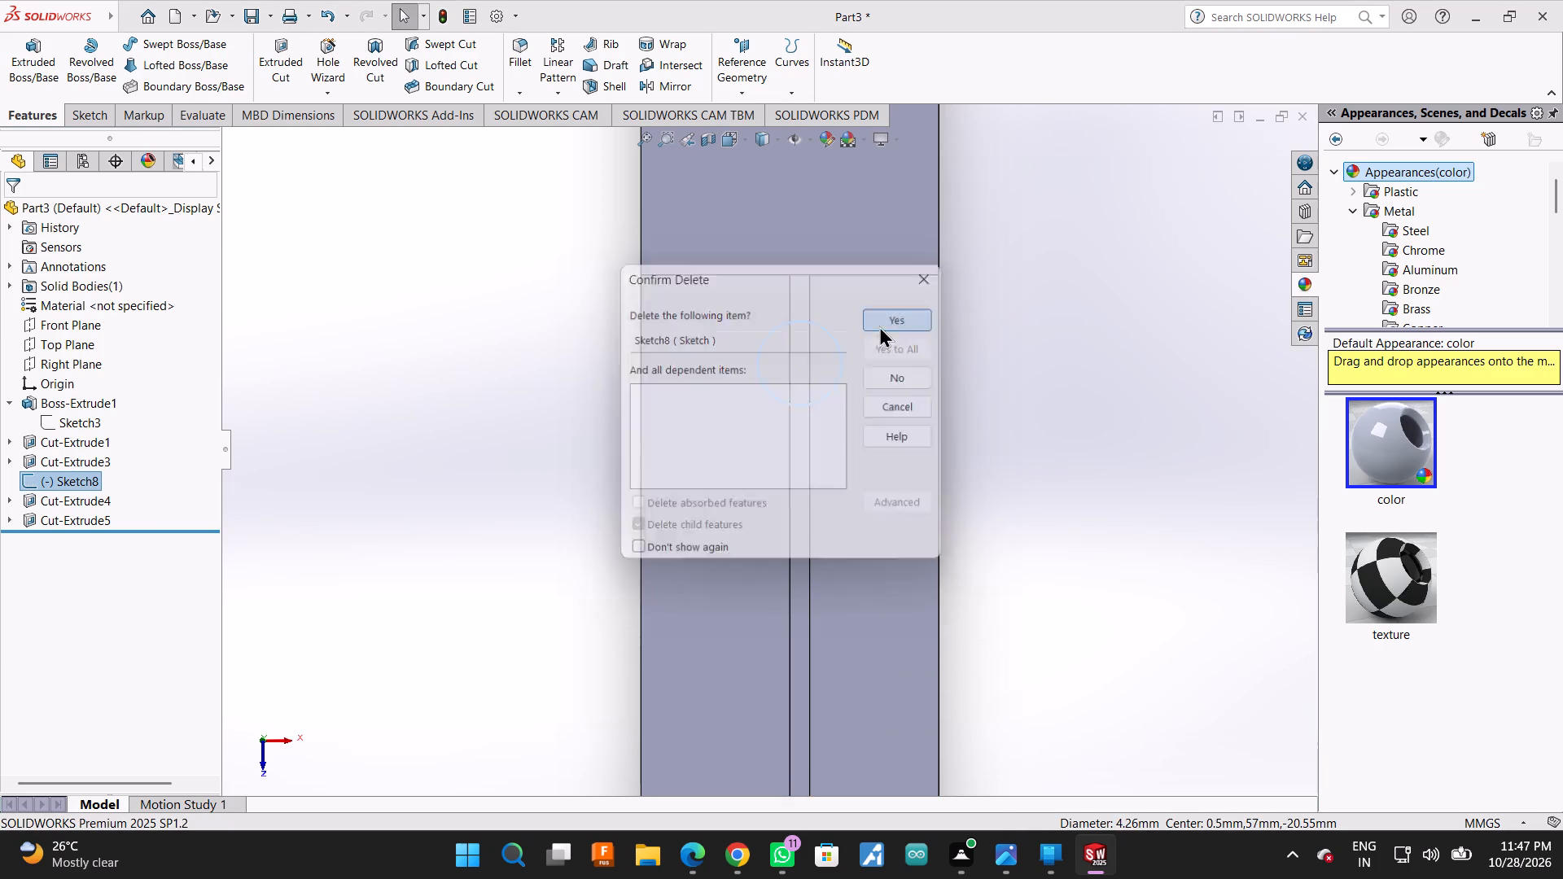
Start a sketch on the top face beside the slot and draw a circle of about 2.4 mm radius centred across the slot near its upper end.
scroll(1131, 273, up, 1)
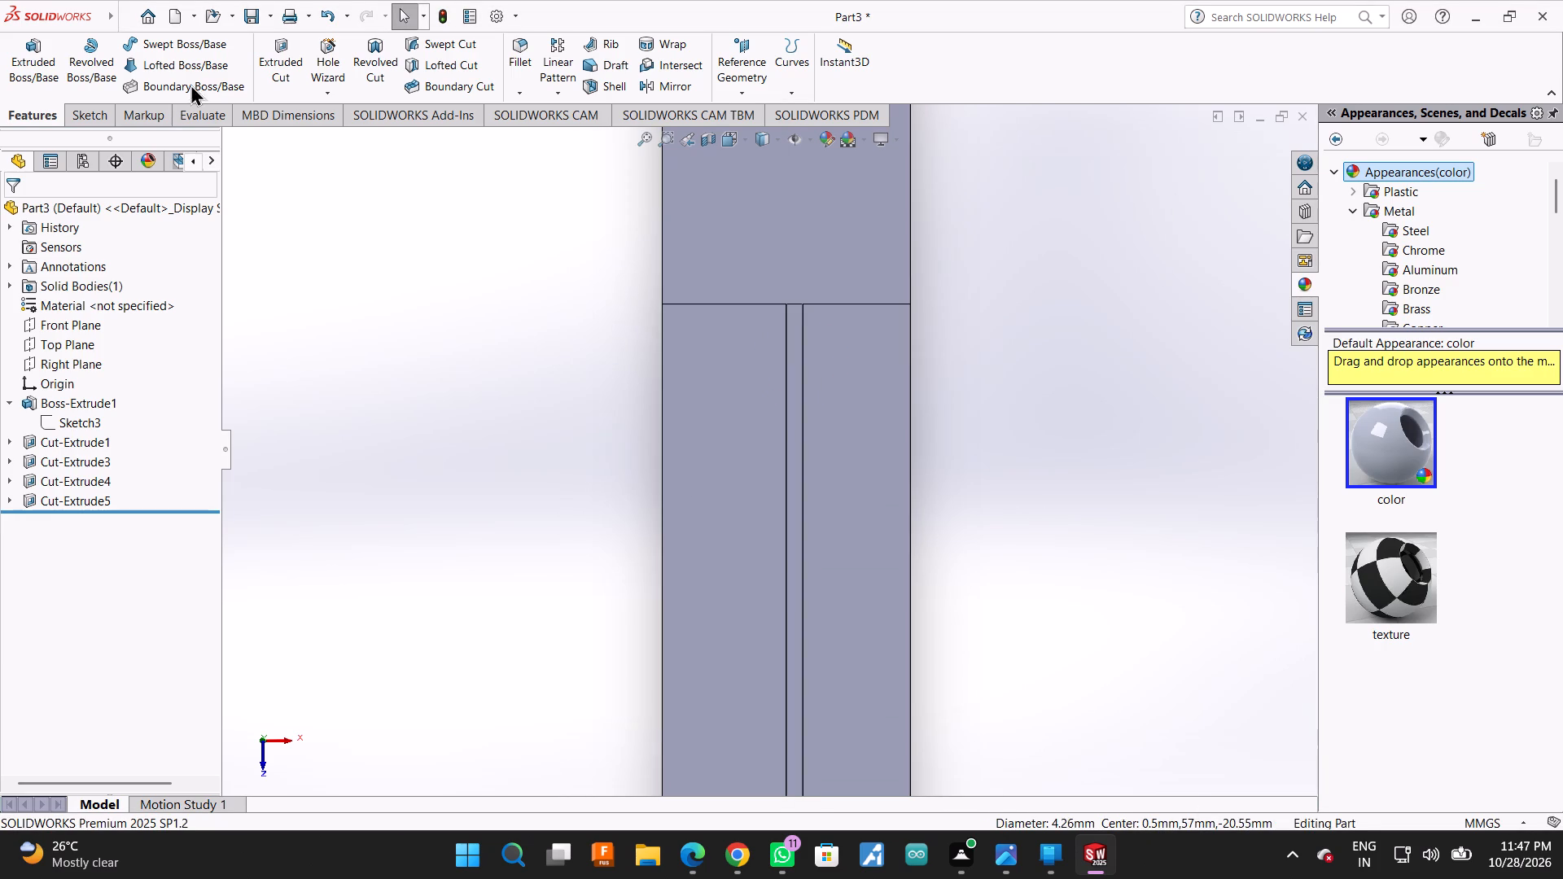
click(101, 112)
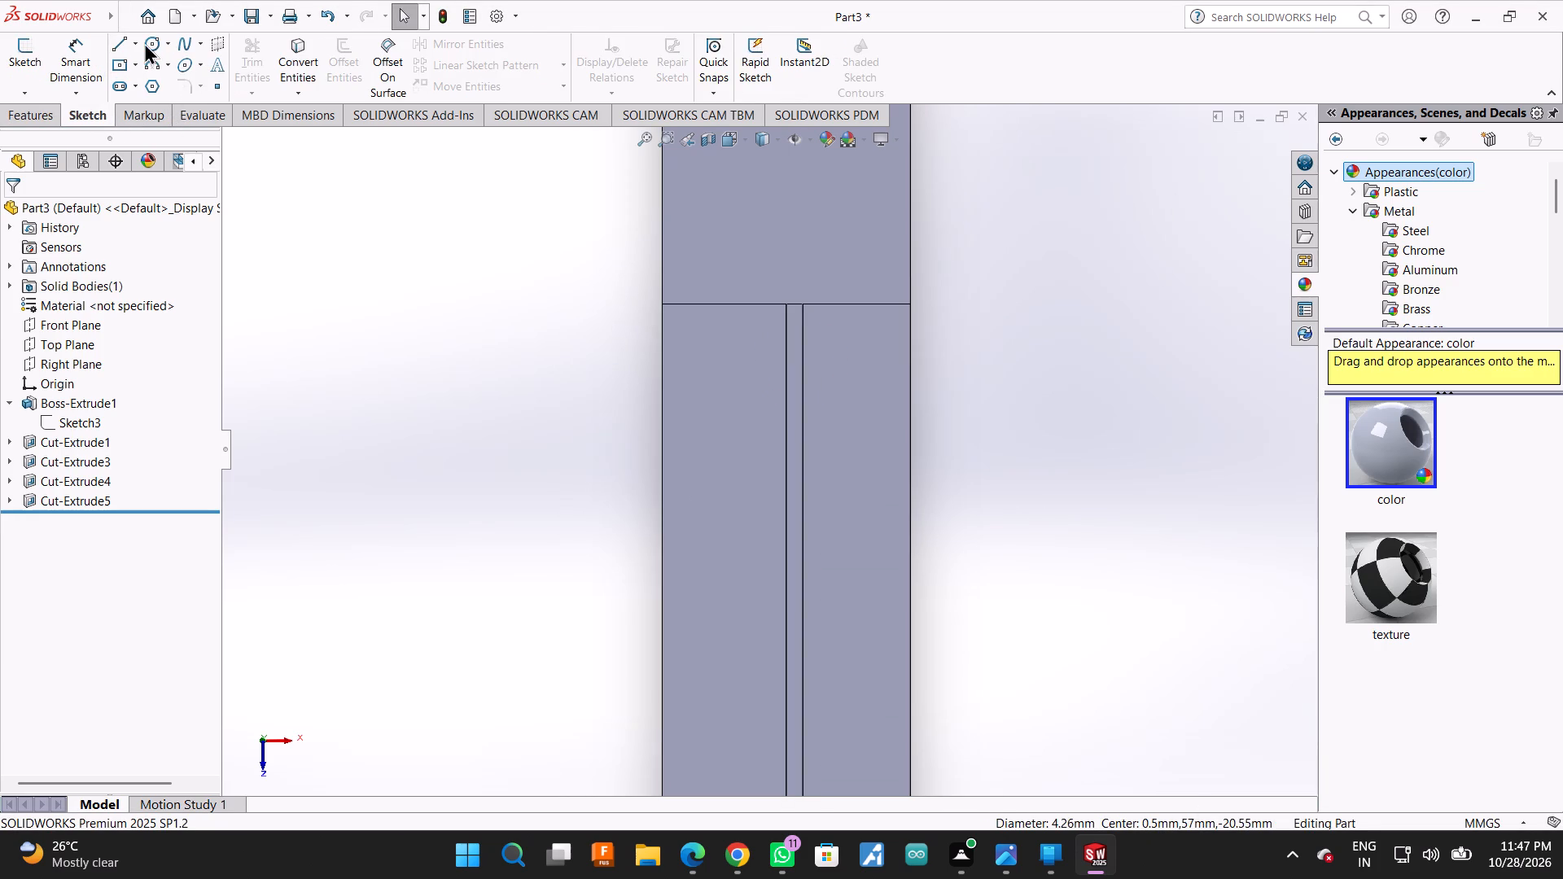
click(147, 42)
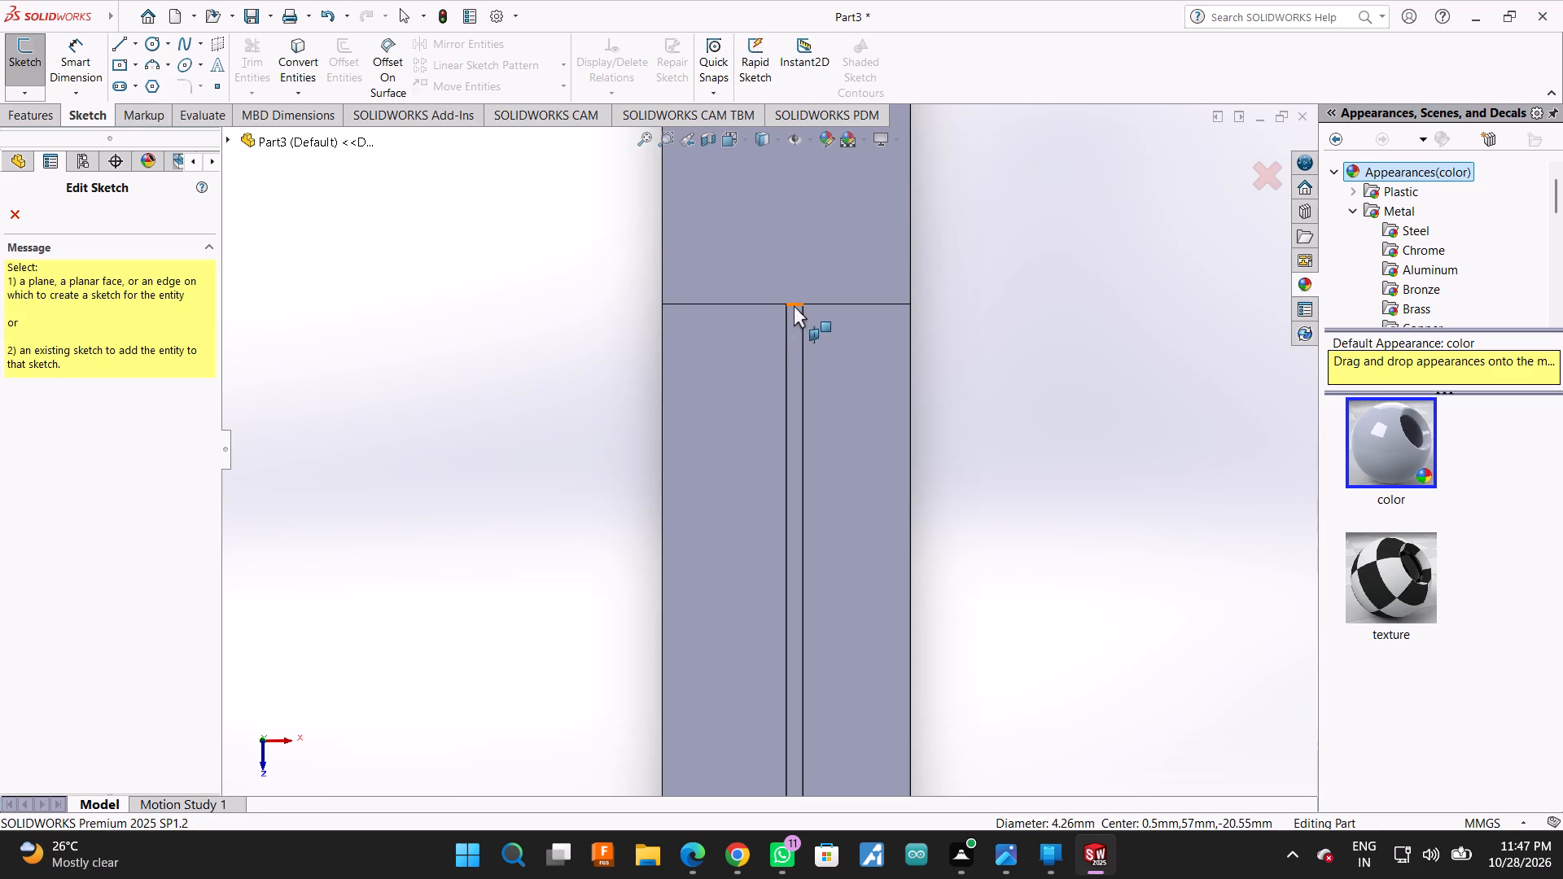
scroll(788, 305, down, 2)
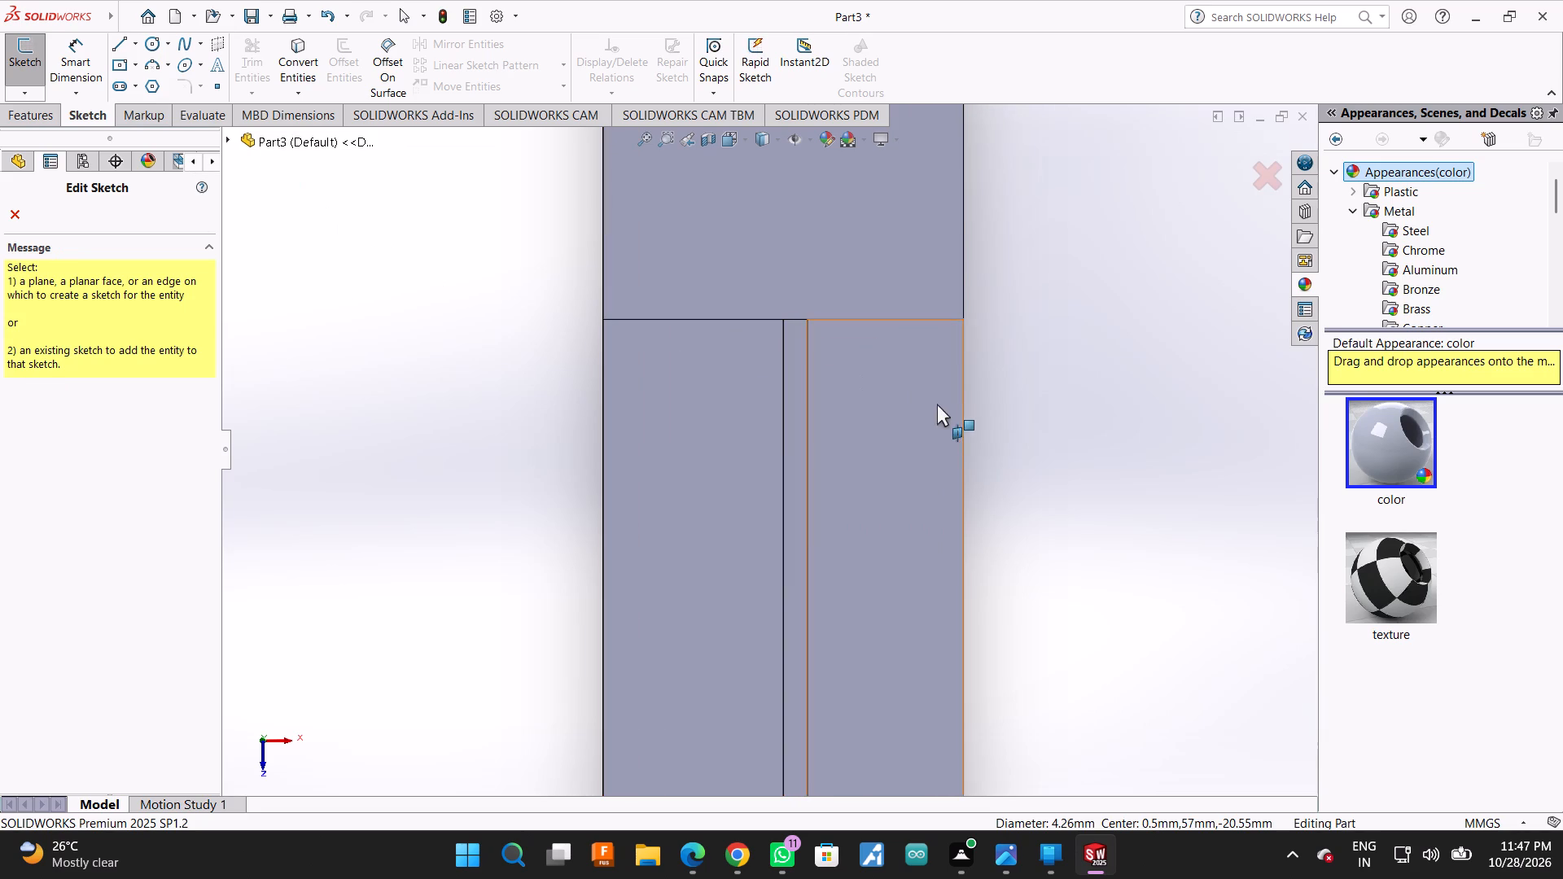
click(922, 444)
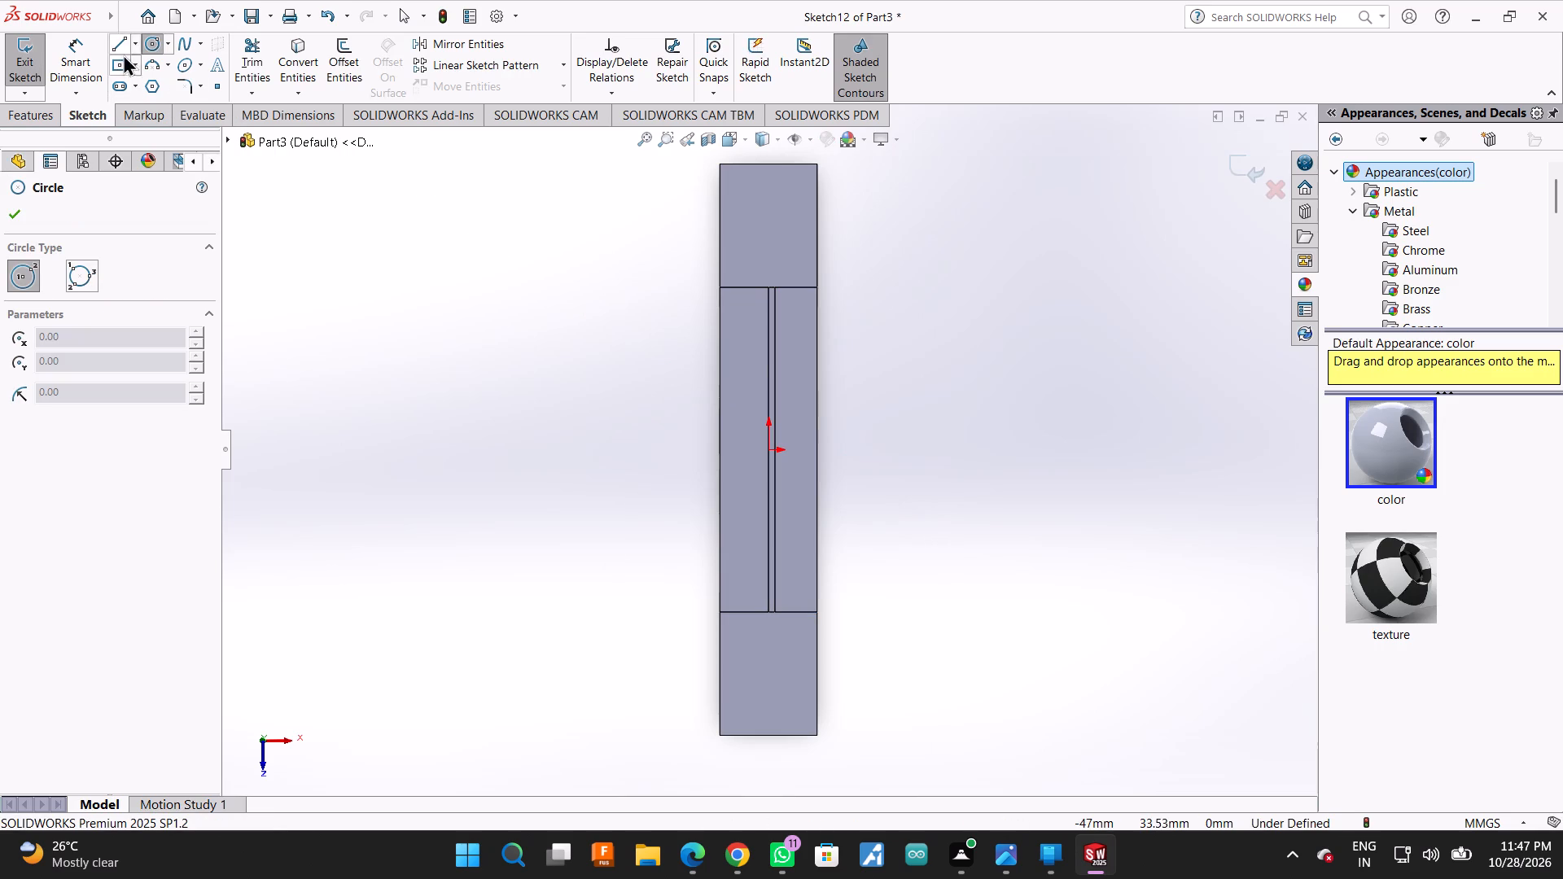
scroll(764, 327, down, 10)
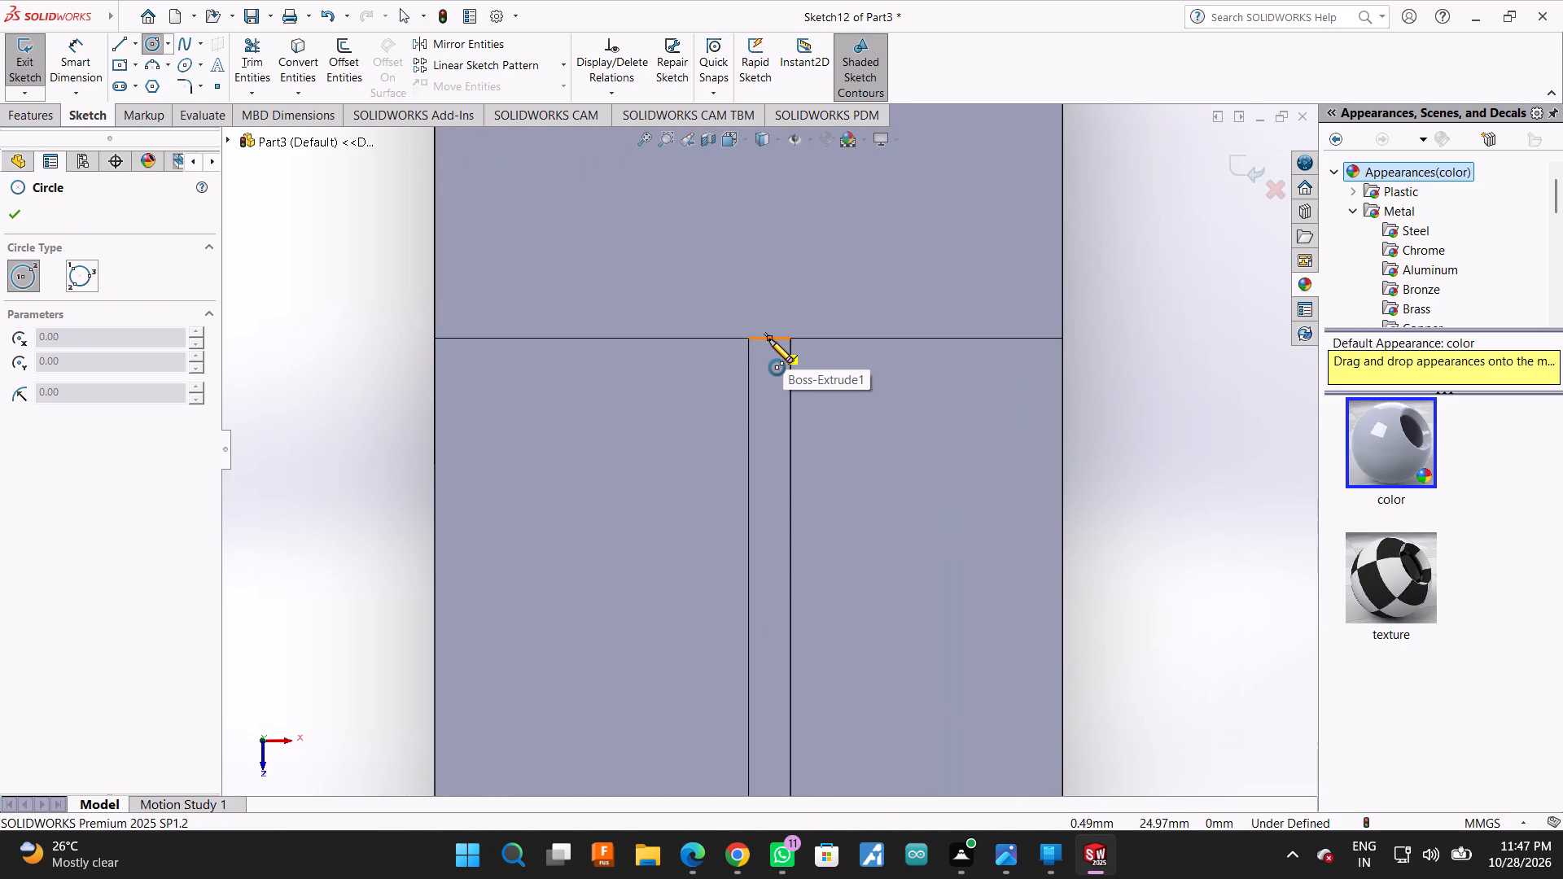
click(767, 535)
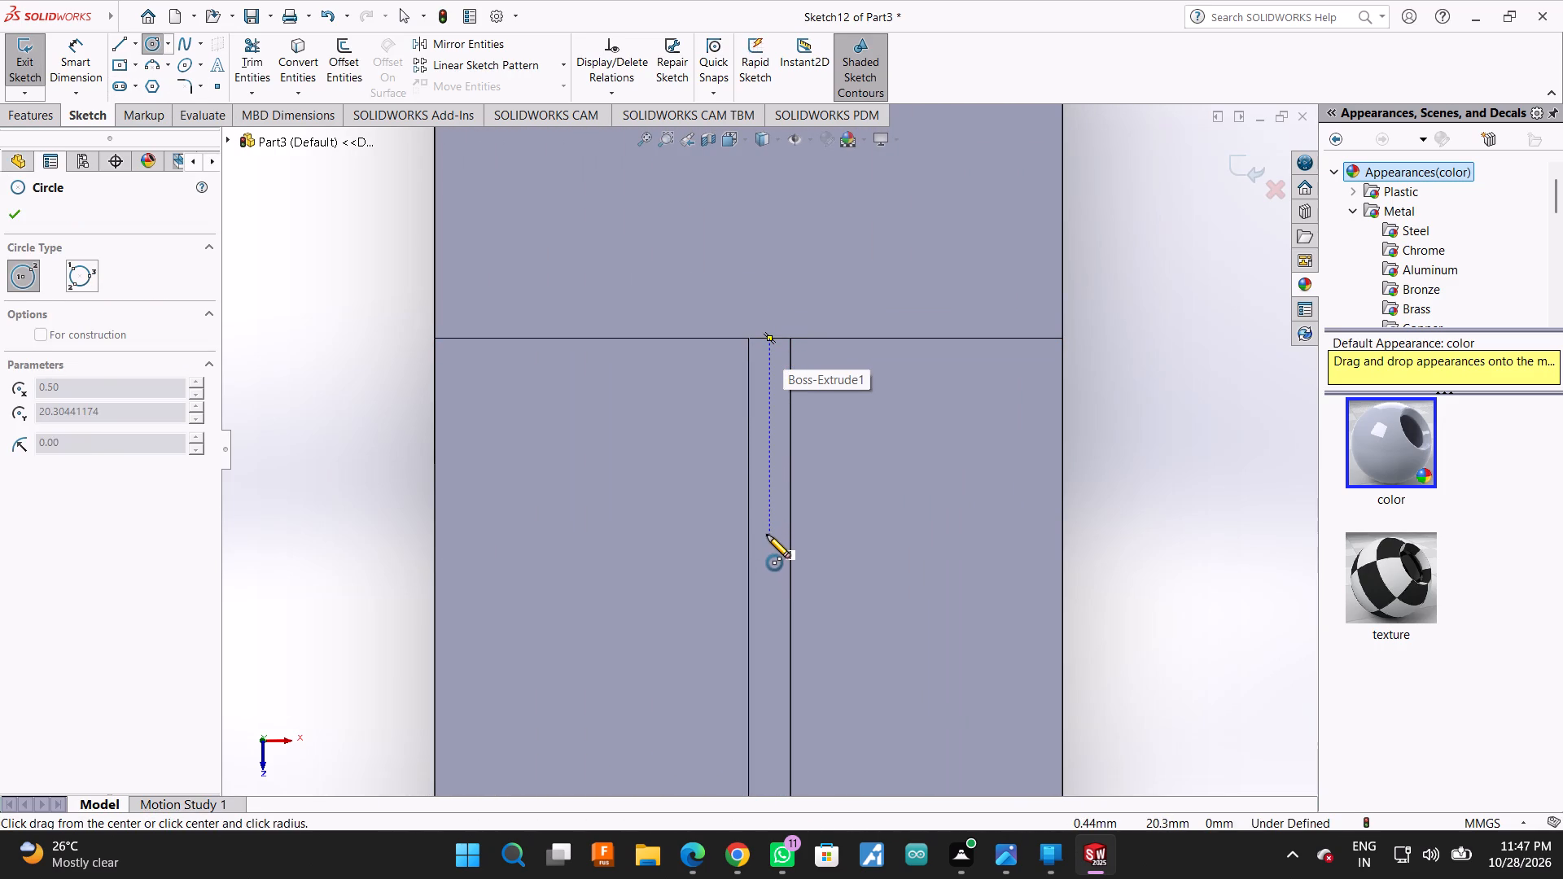
click(865, 569)
Draw a second circle of about 2.3 mm radius centred across the narrow slot near its opposite, lower end.
scroll(577, 501, up, 4)
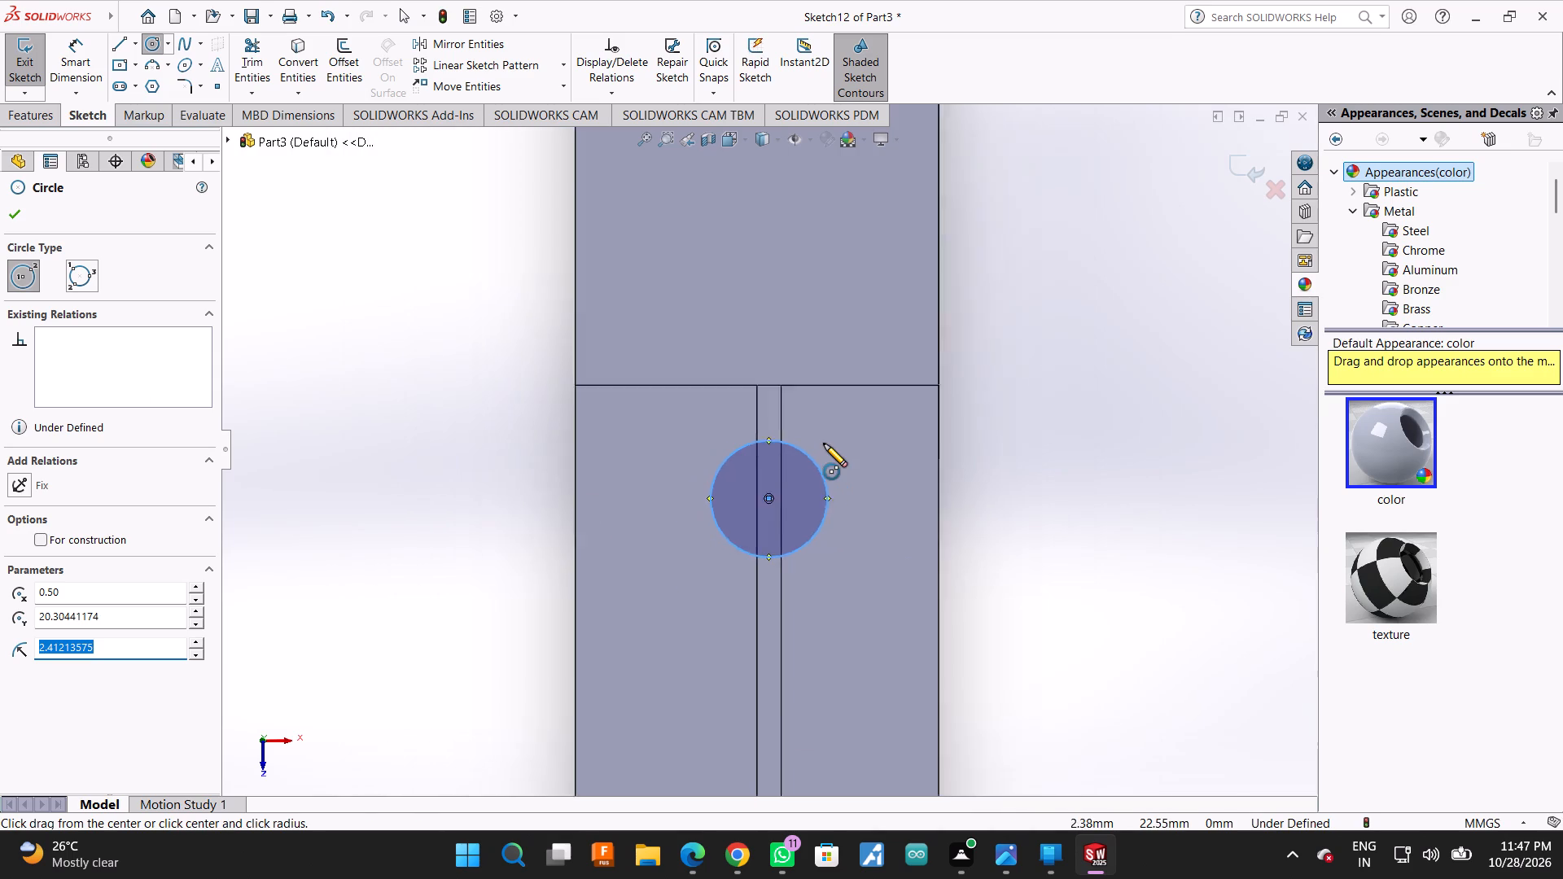
scroll(824, 444, up, 5)
scroll(808, 724, up, 4)
scroll(777, 717, down, 9)
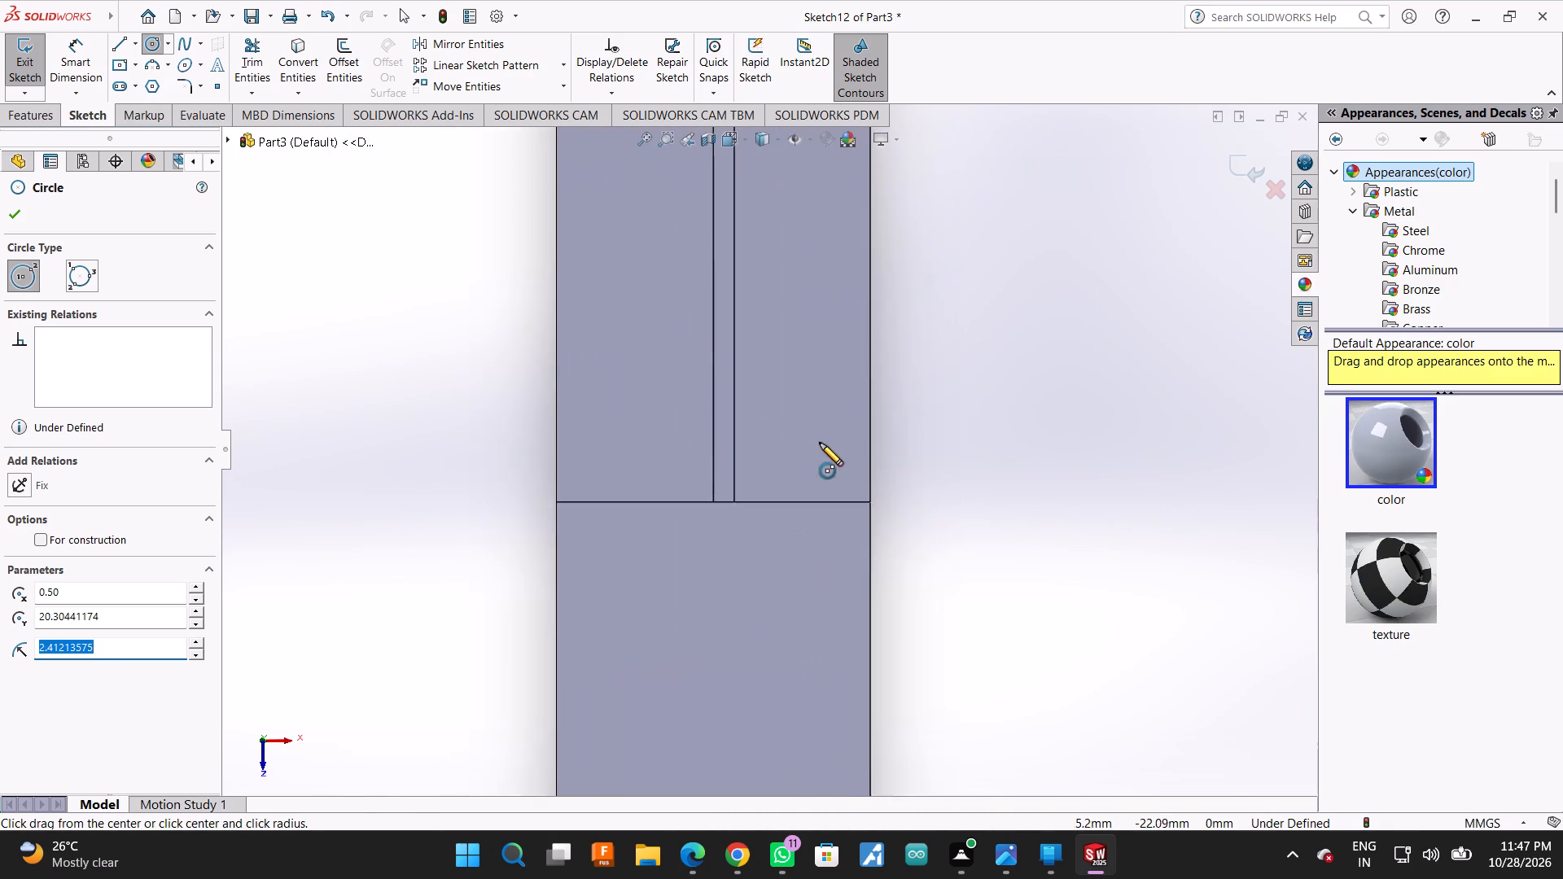
scroll(820, 443, down, 6)
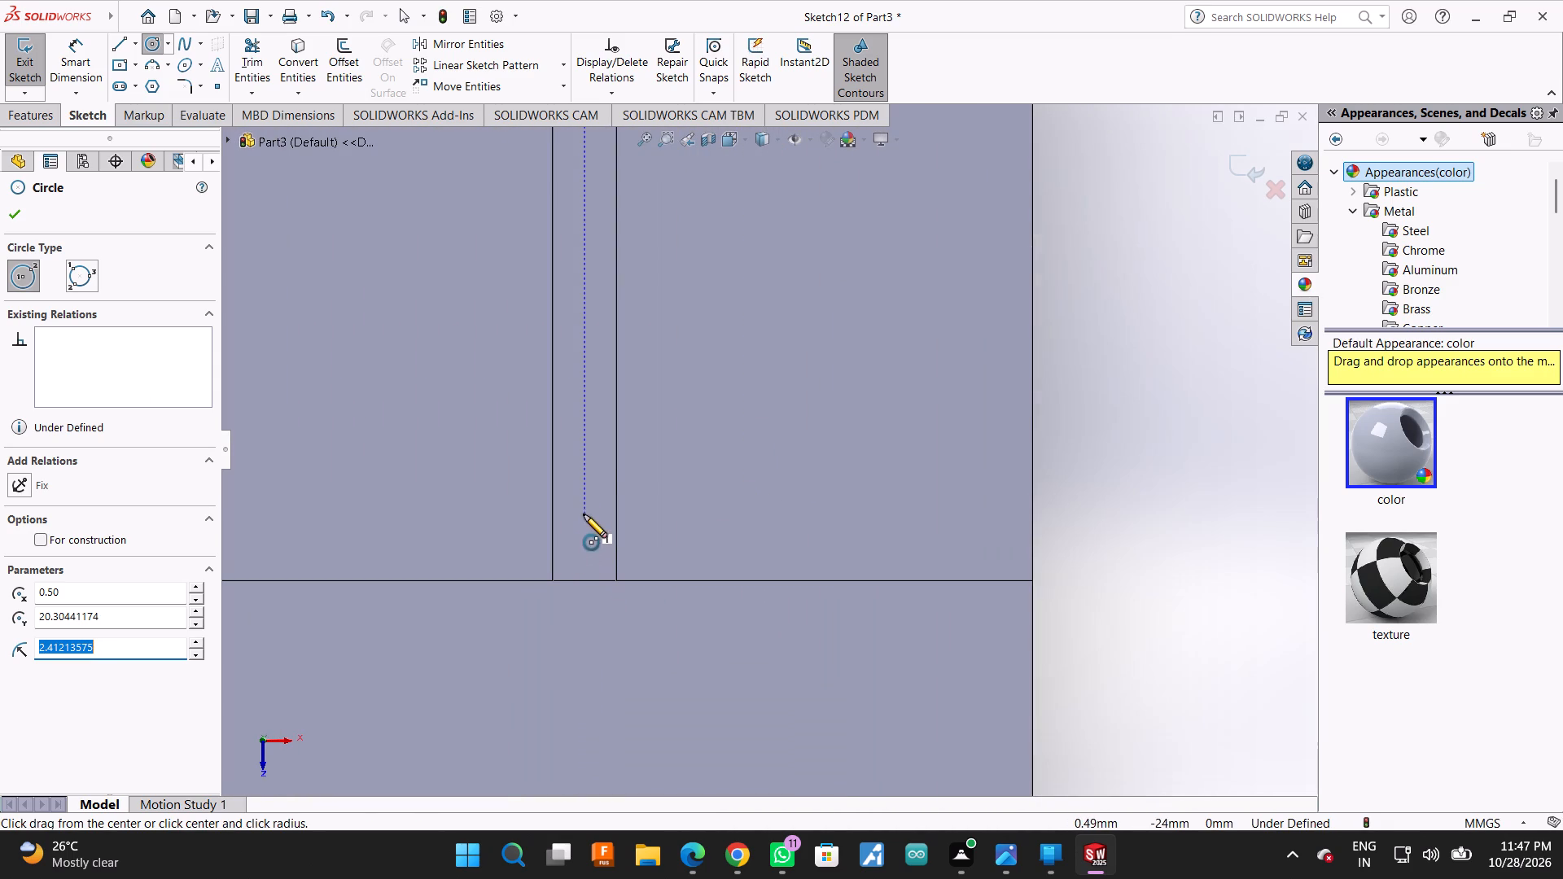
click(580, 456)
click(726, 488)
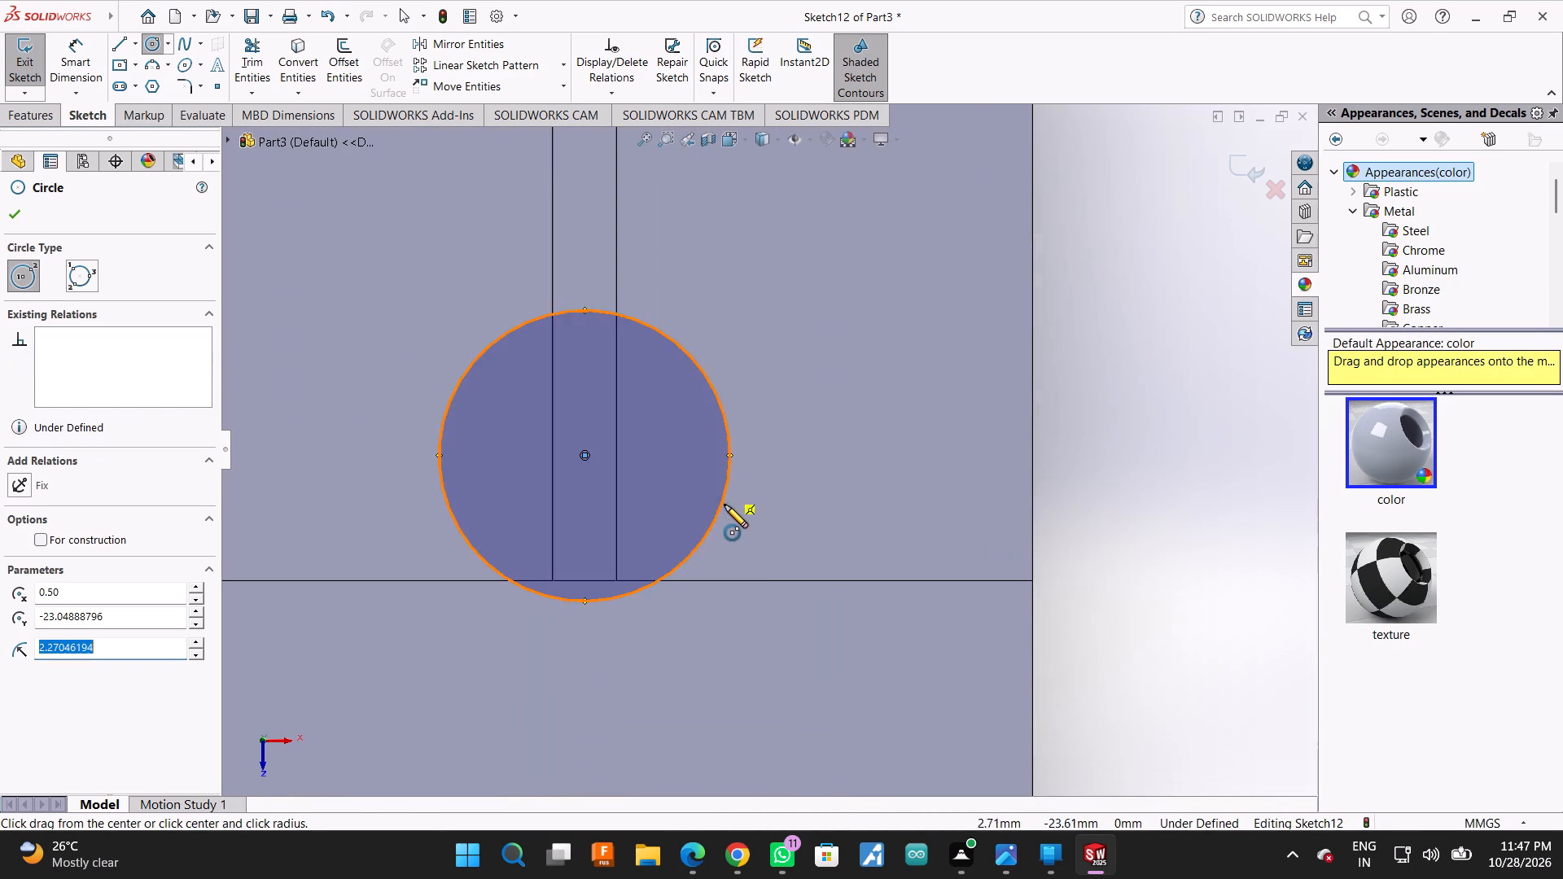
click(15, 209)
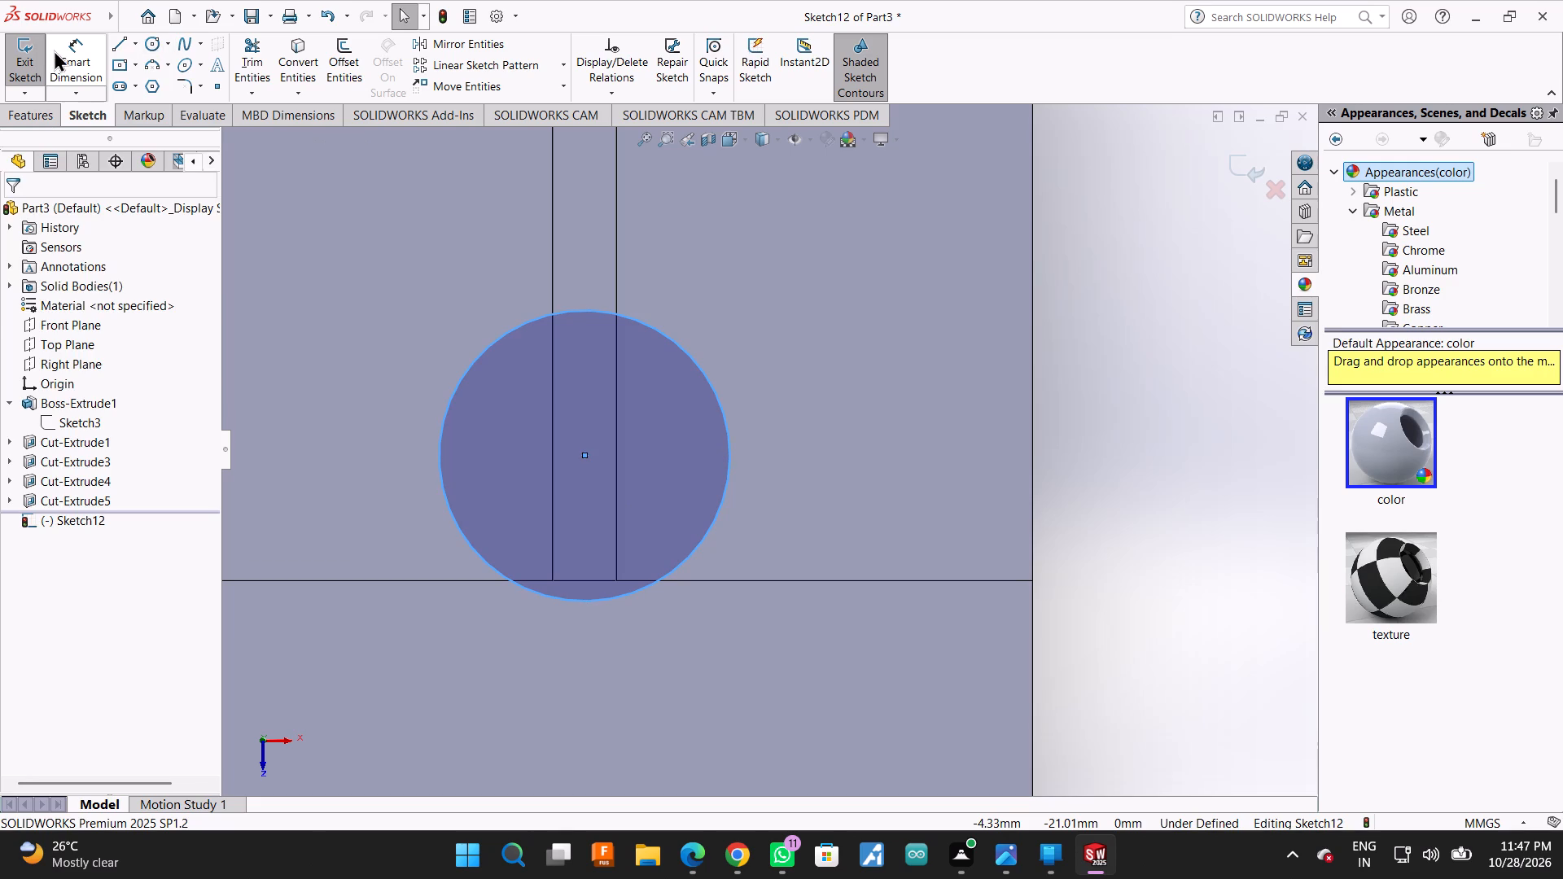
Switch the model display style to Hidden Lines Visible while preparing to dimension the circles.
click(59, 46)
scroll(1061, 586, up, 4)
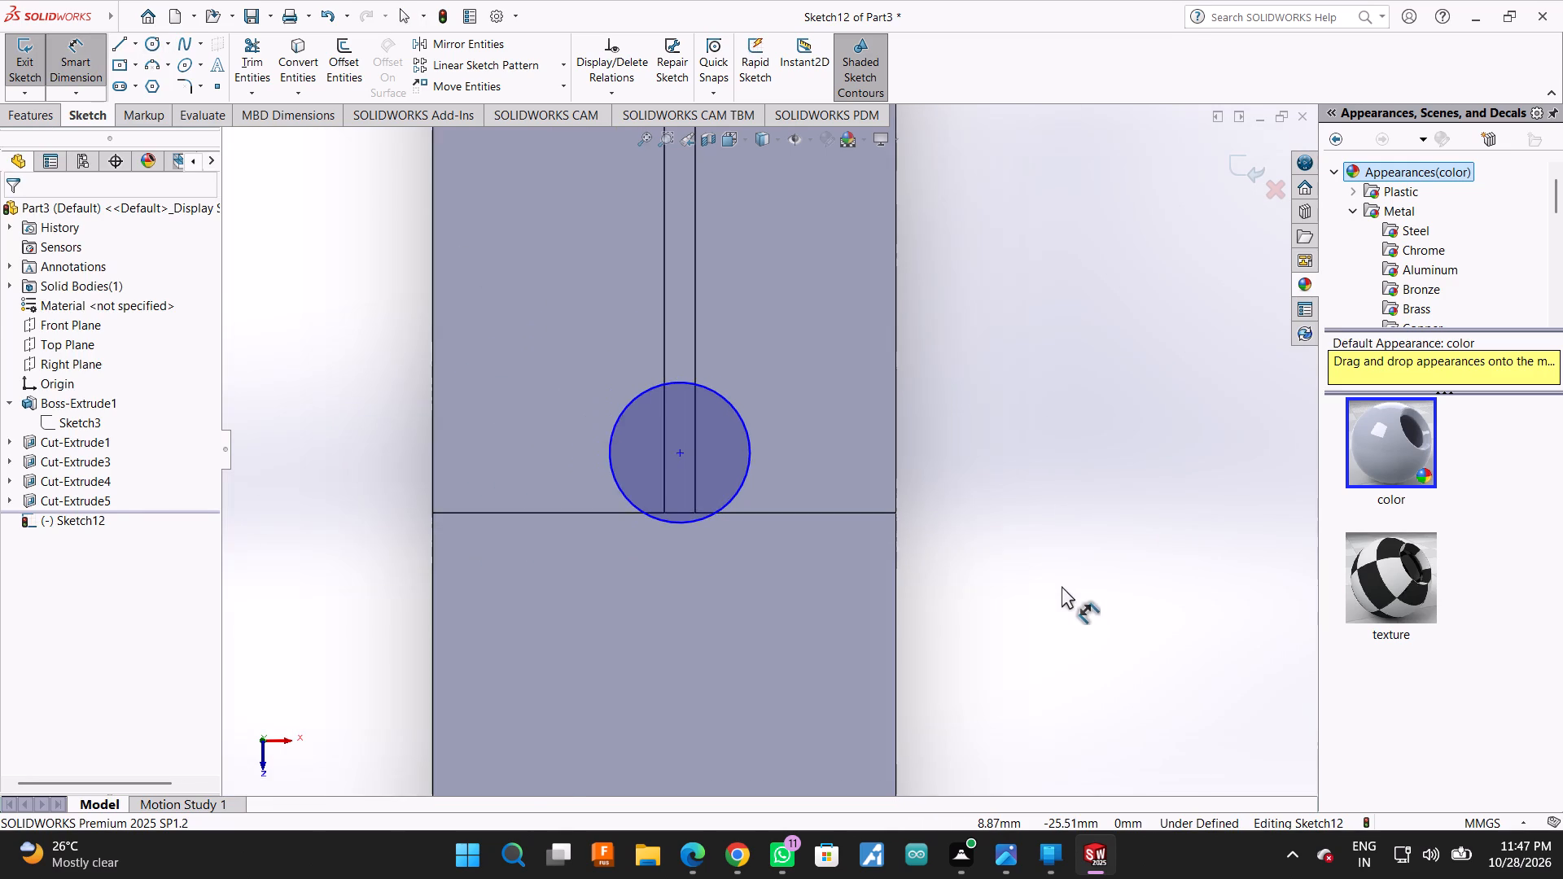
scroll(1062, 586, up, 5)
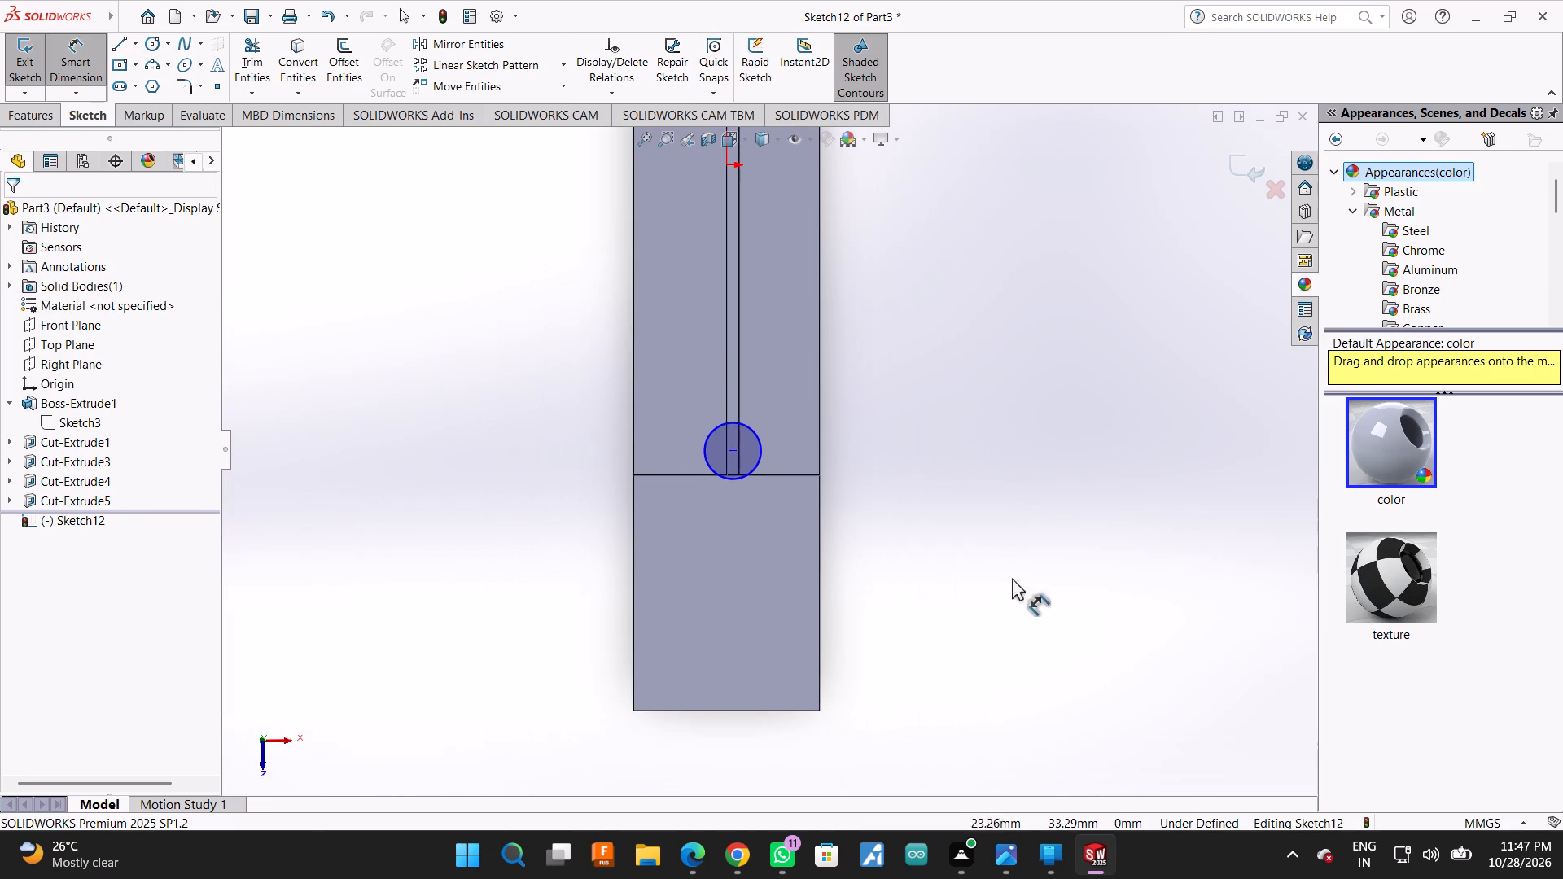
click(777, 141)
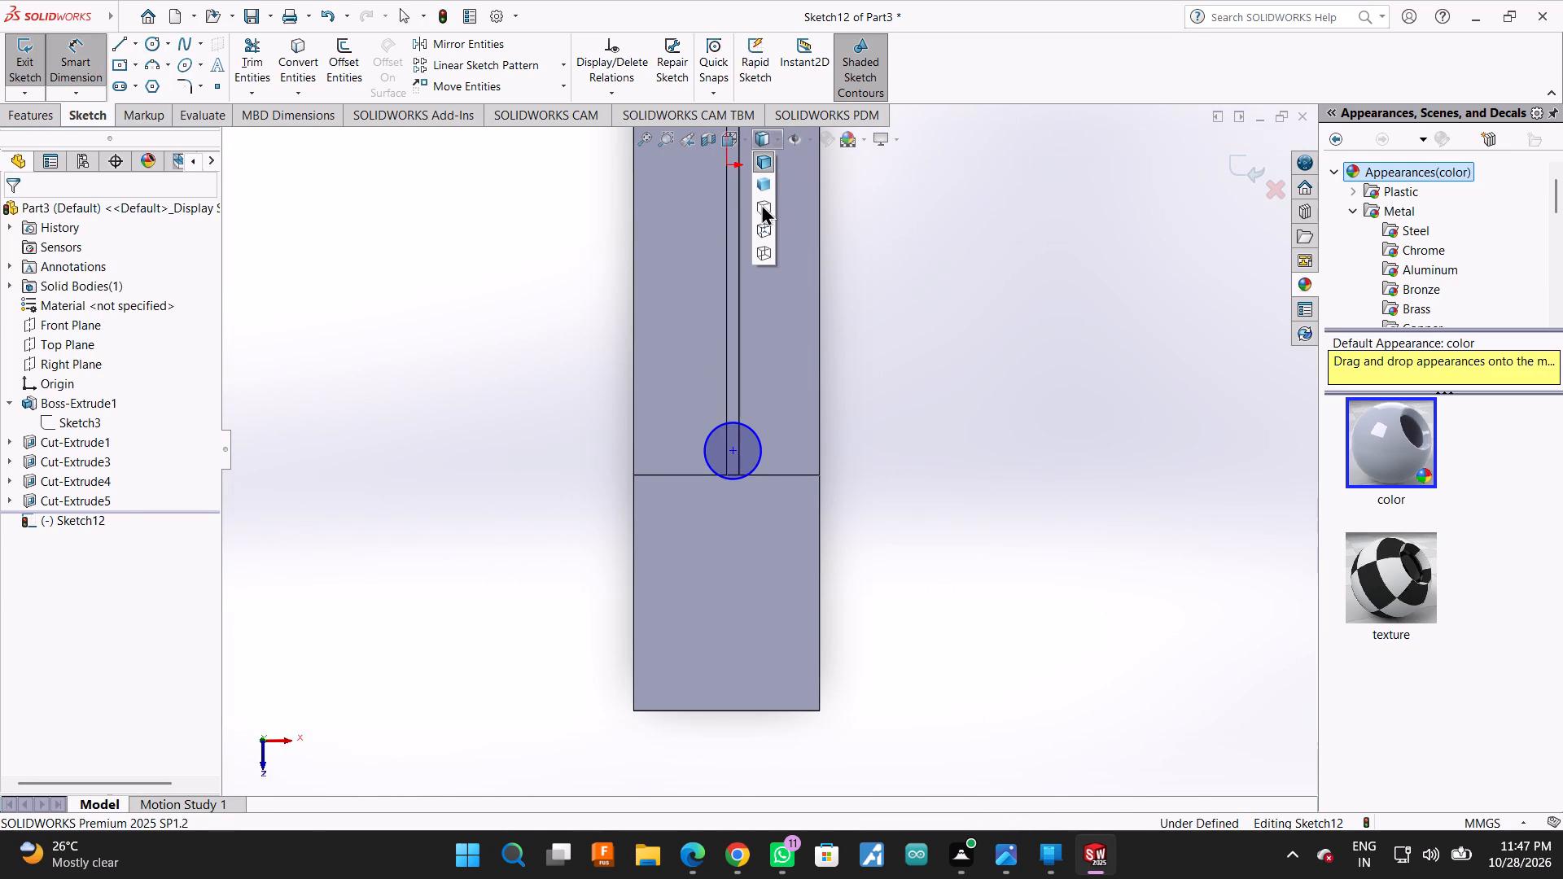
click(756, 224)
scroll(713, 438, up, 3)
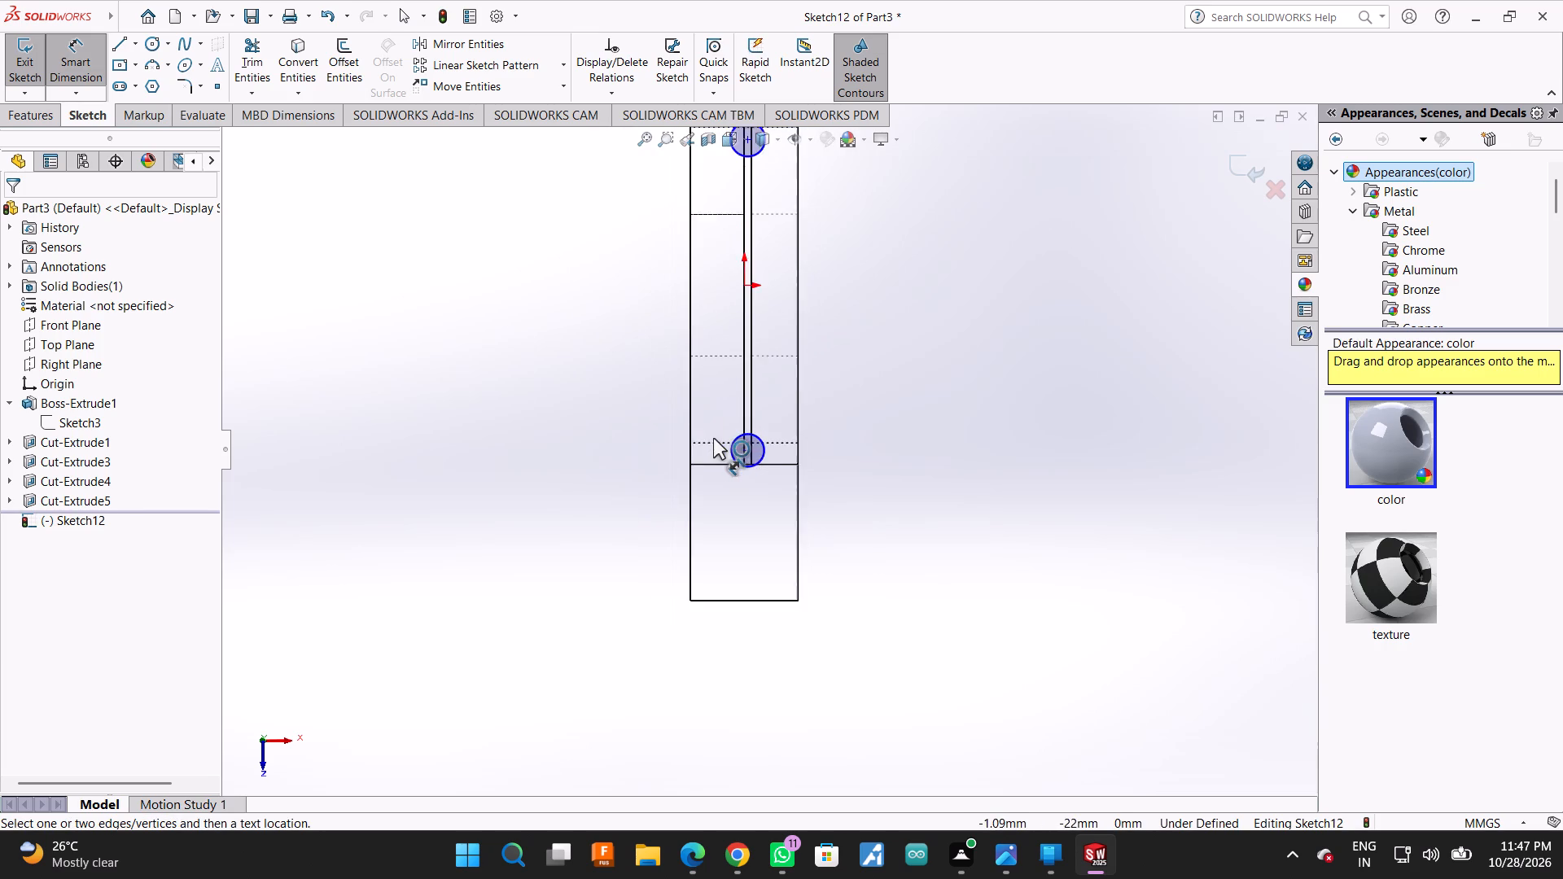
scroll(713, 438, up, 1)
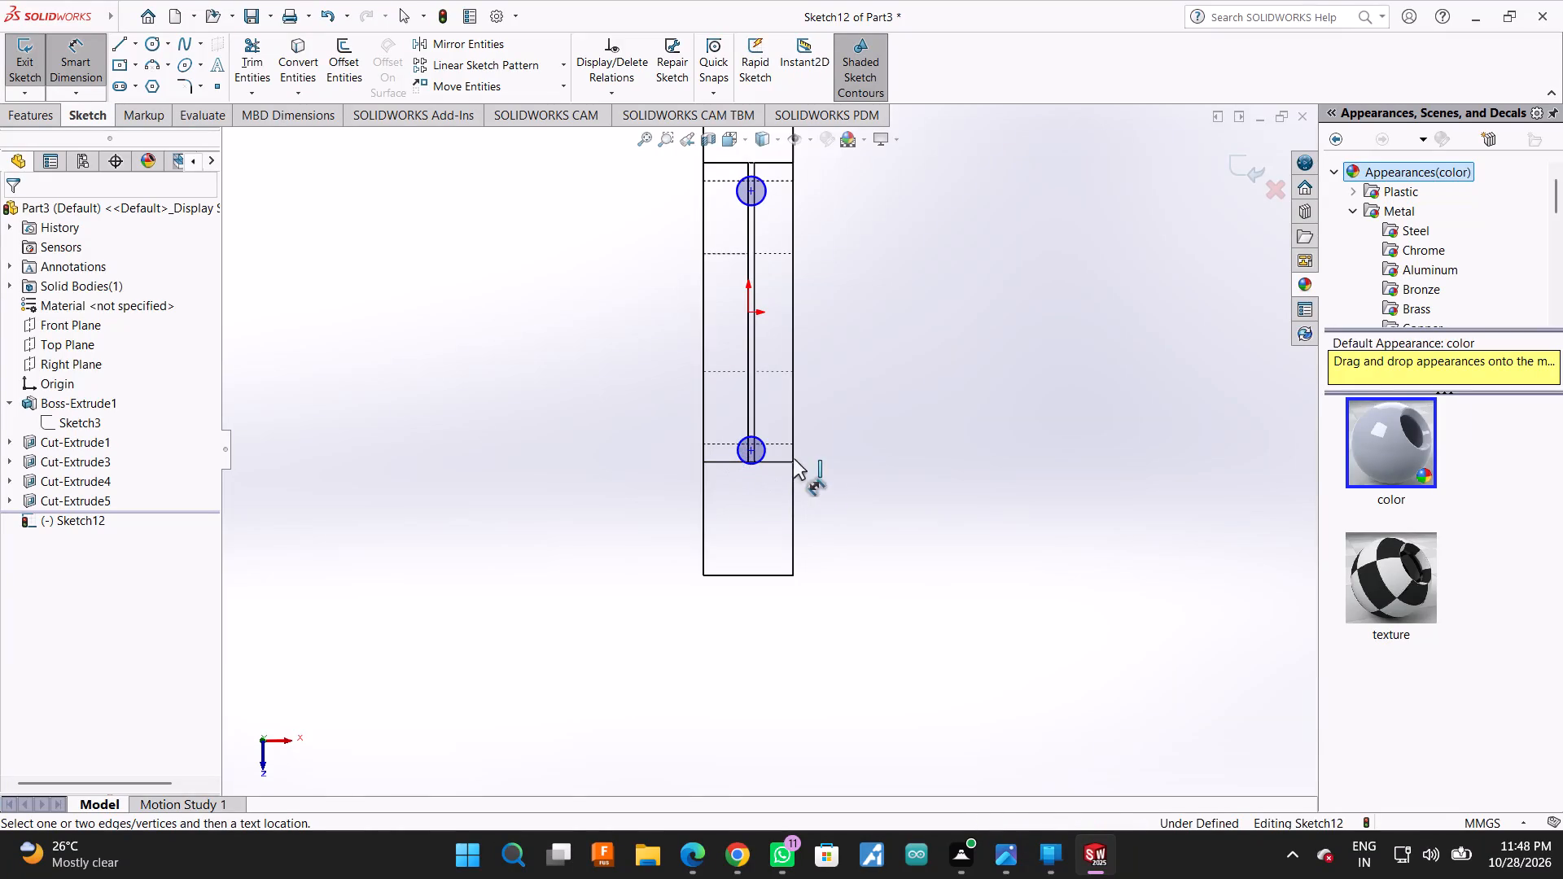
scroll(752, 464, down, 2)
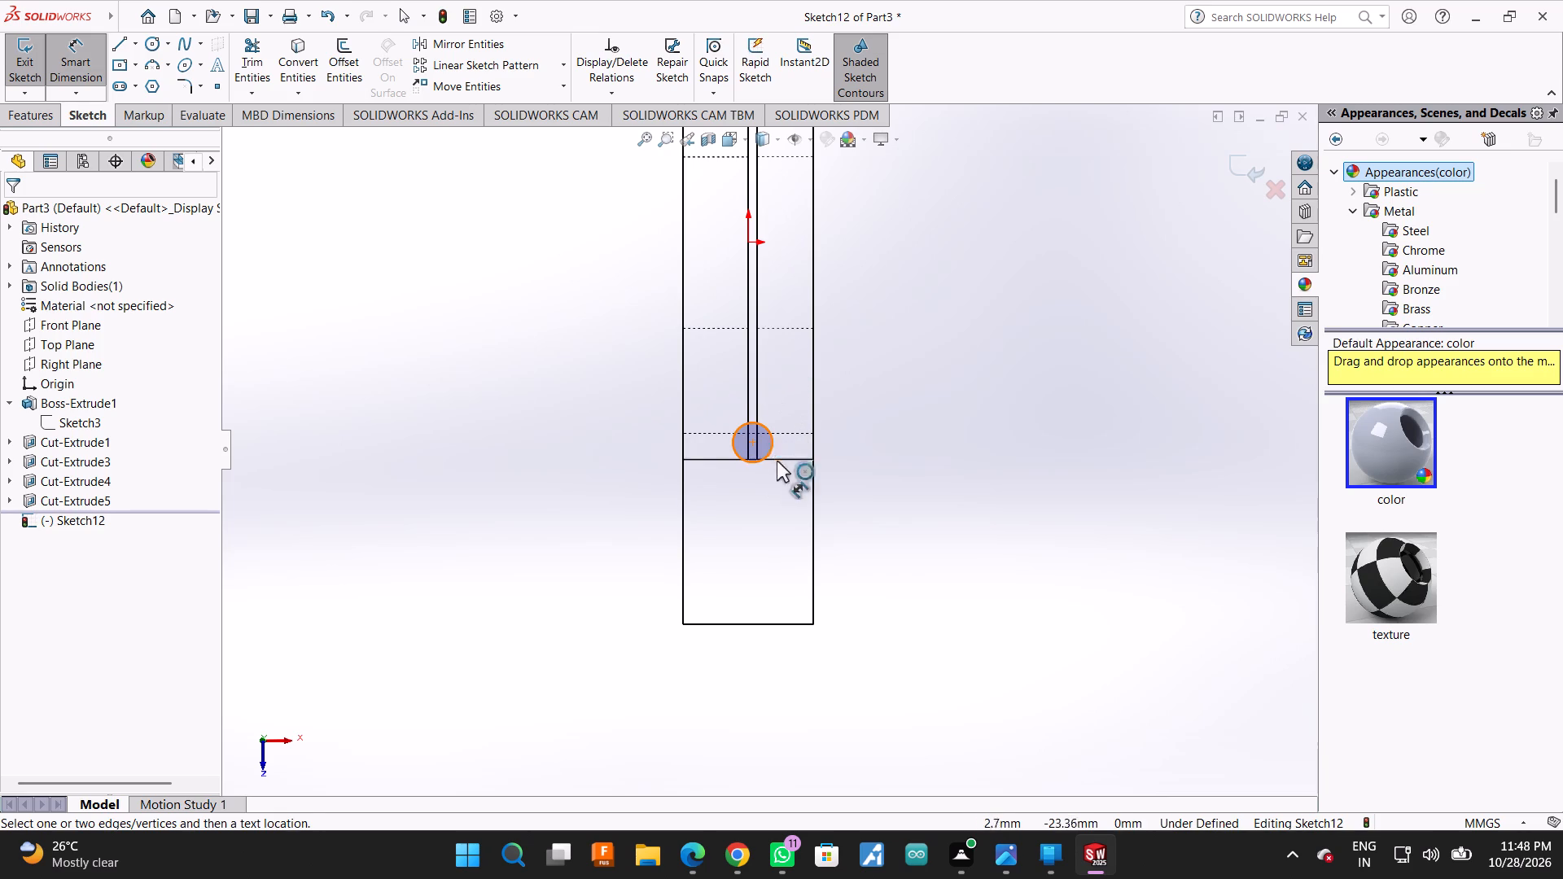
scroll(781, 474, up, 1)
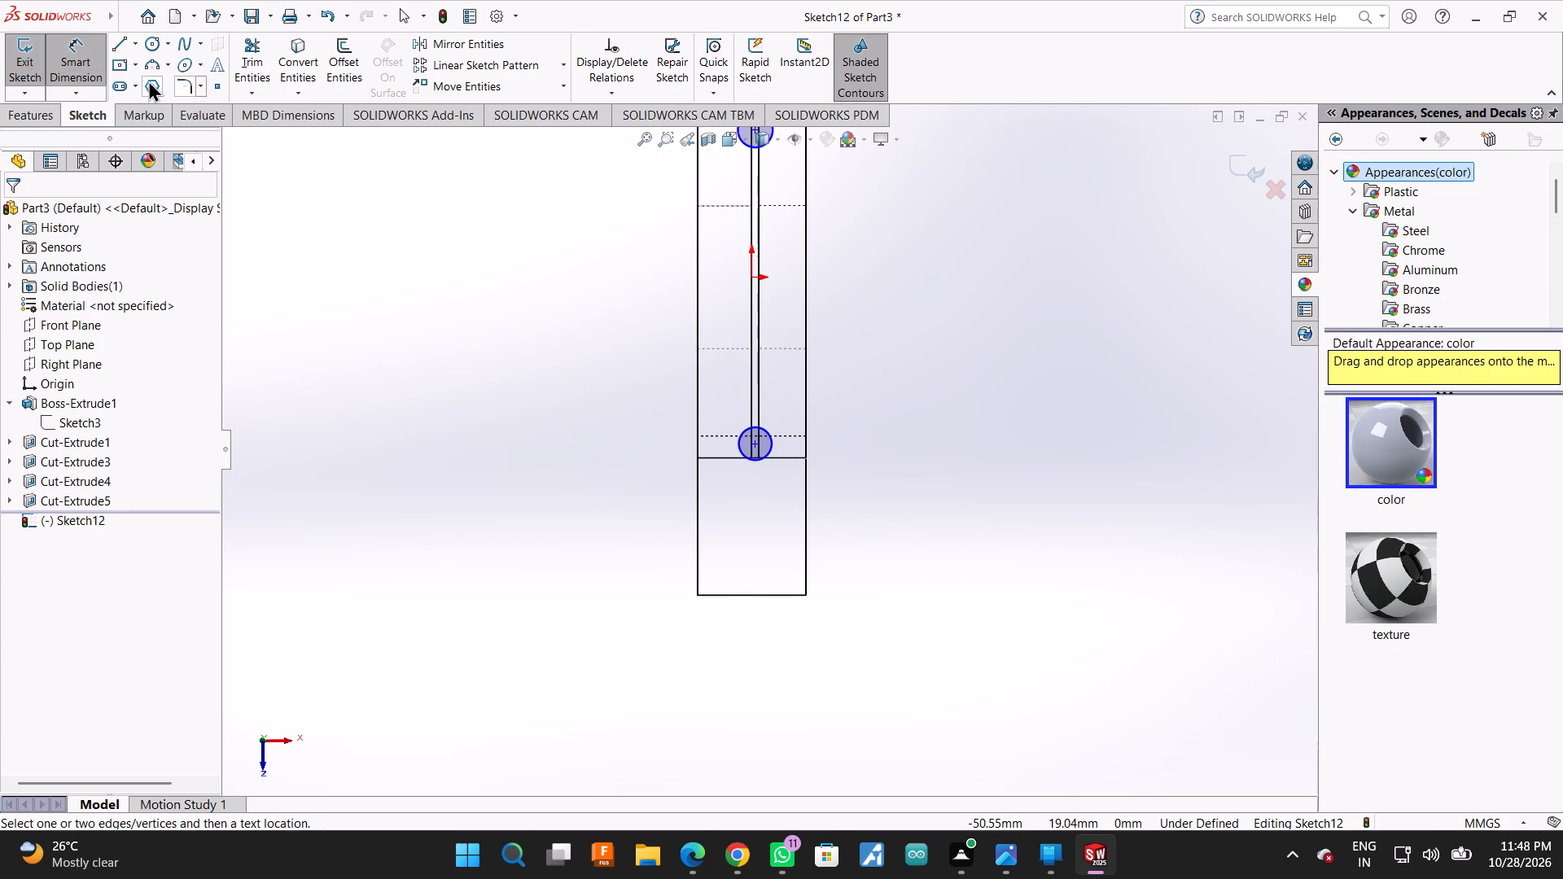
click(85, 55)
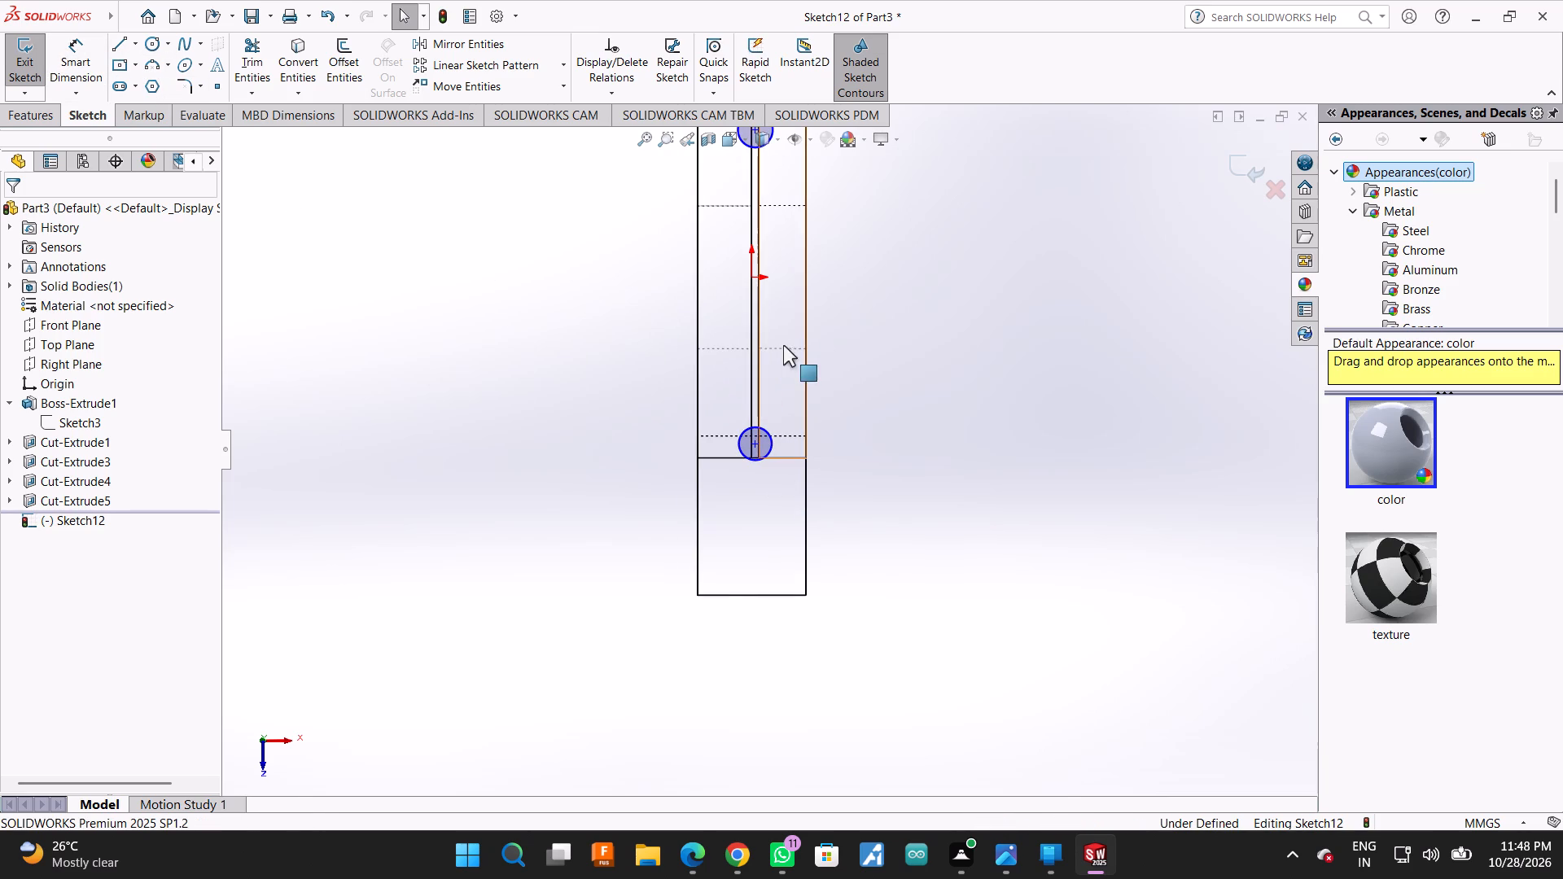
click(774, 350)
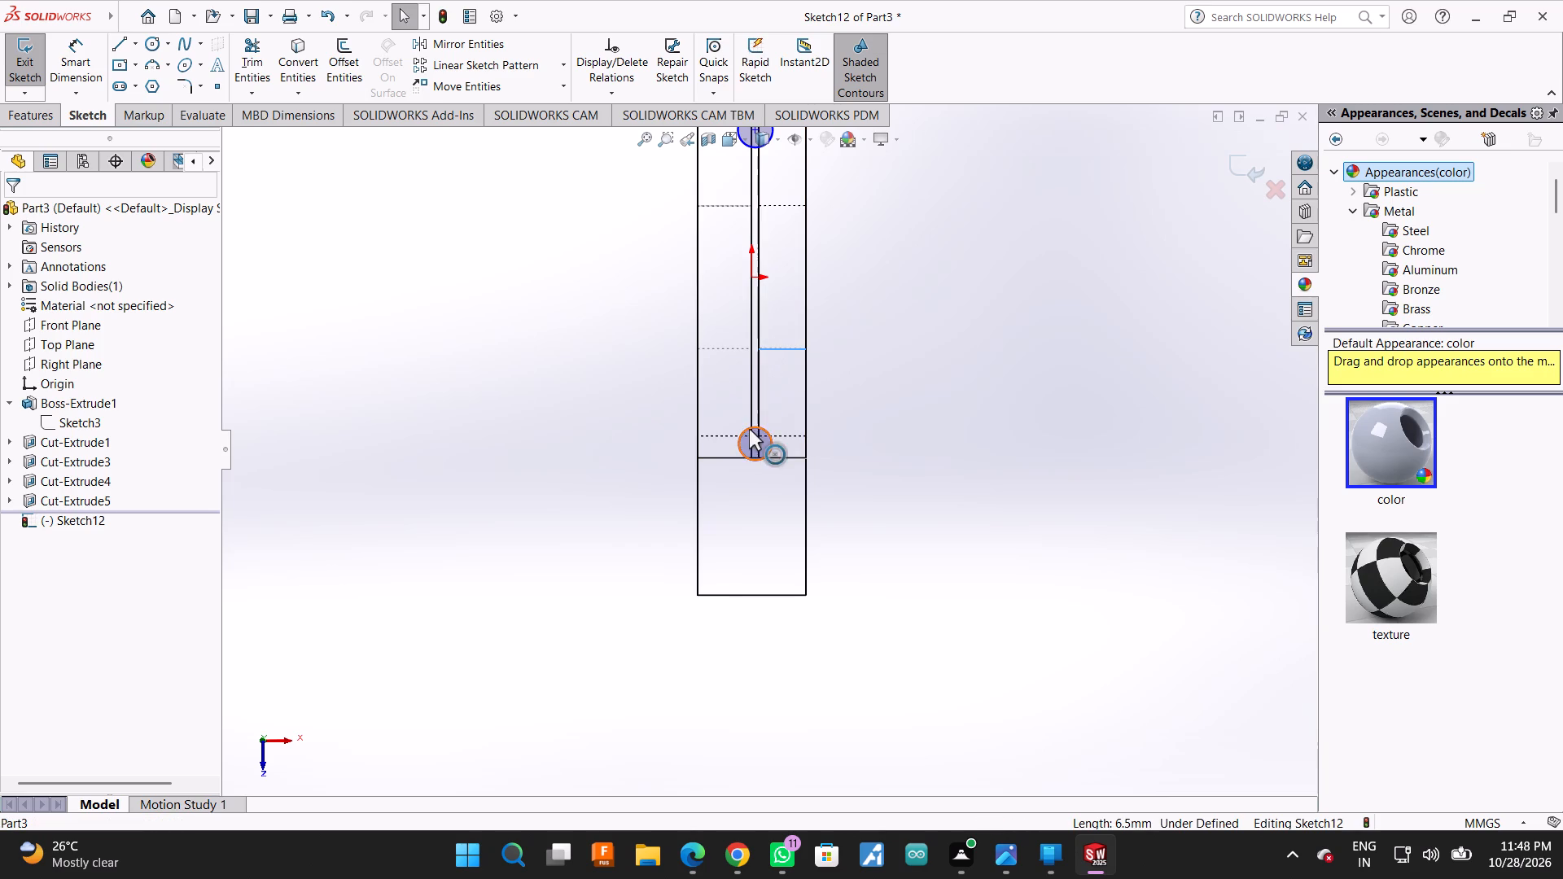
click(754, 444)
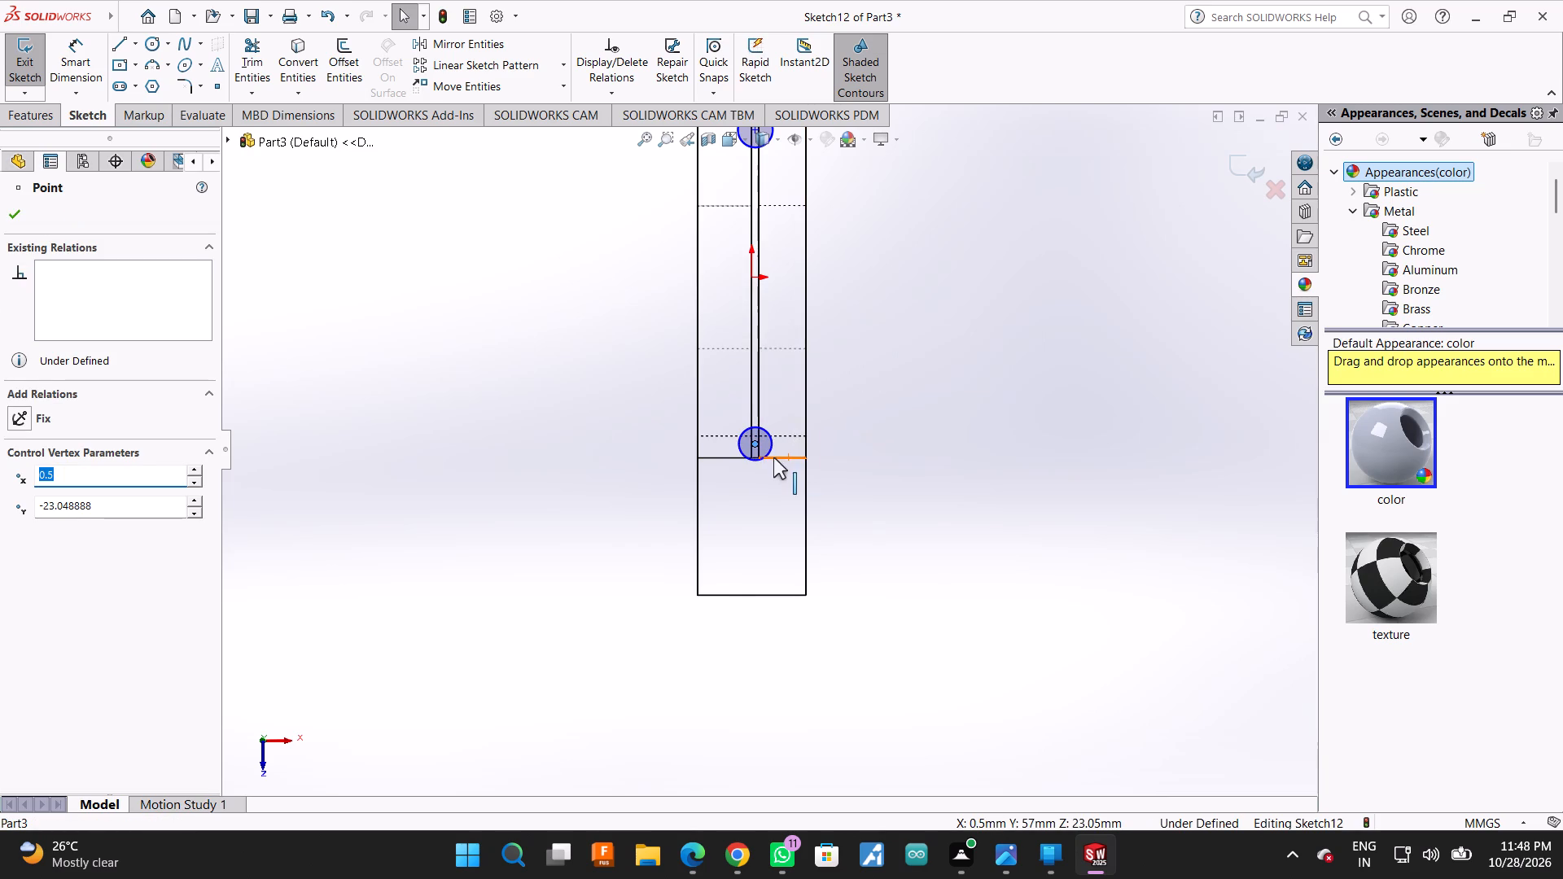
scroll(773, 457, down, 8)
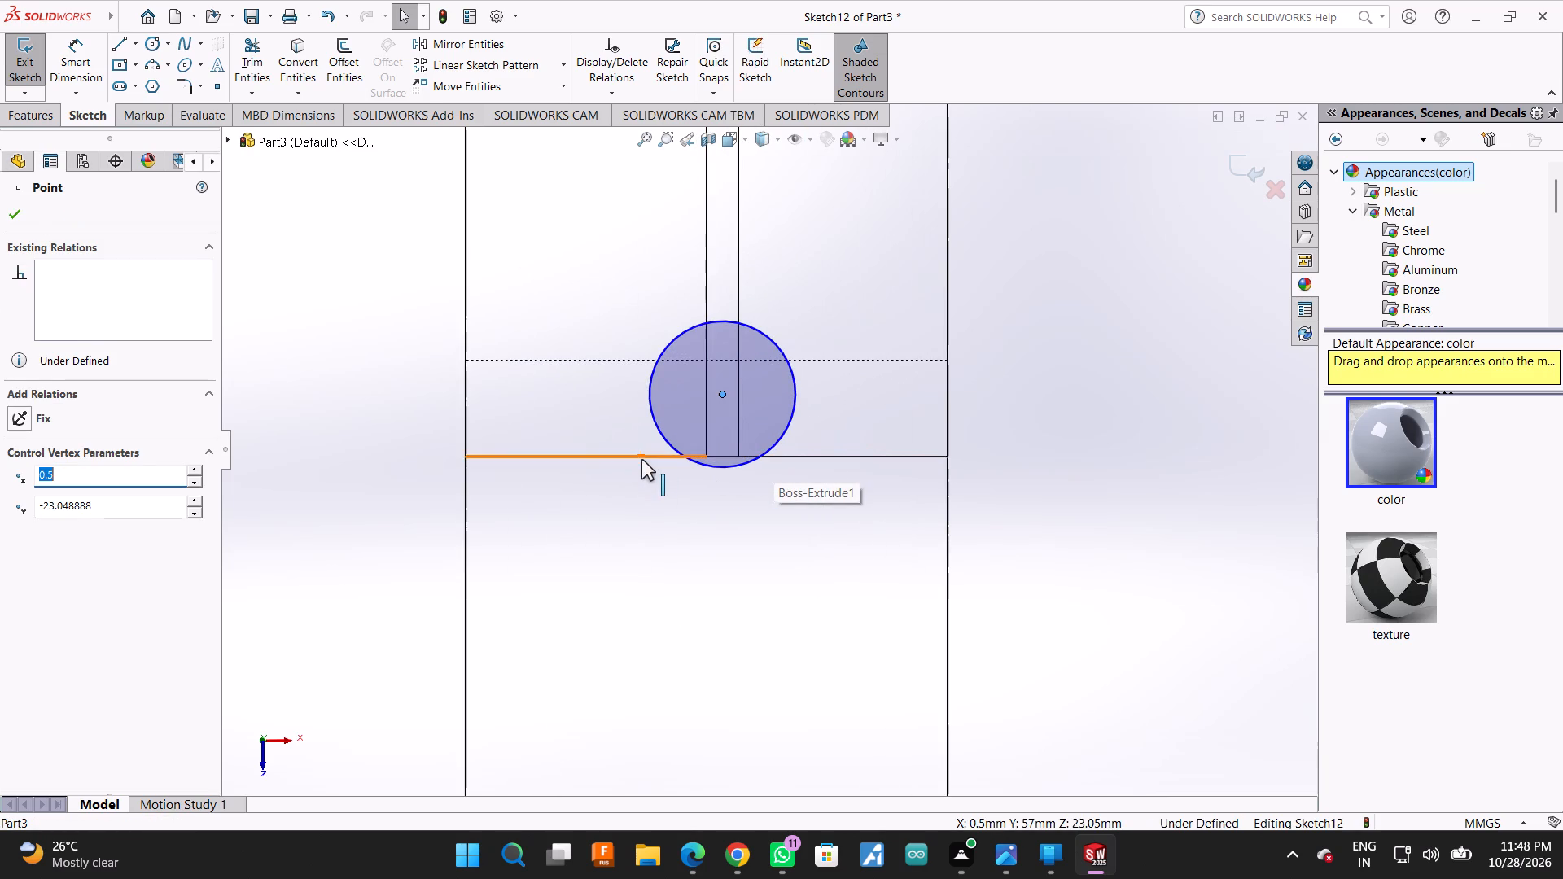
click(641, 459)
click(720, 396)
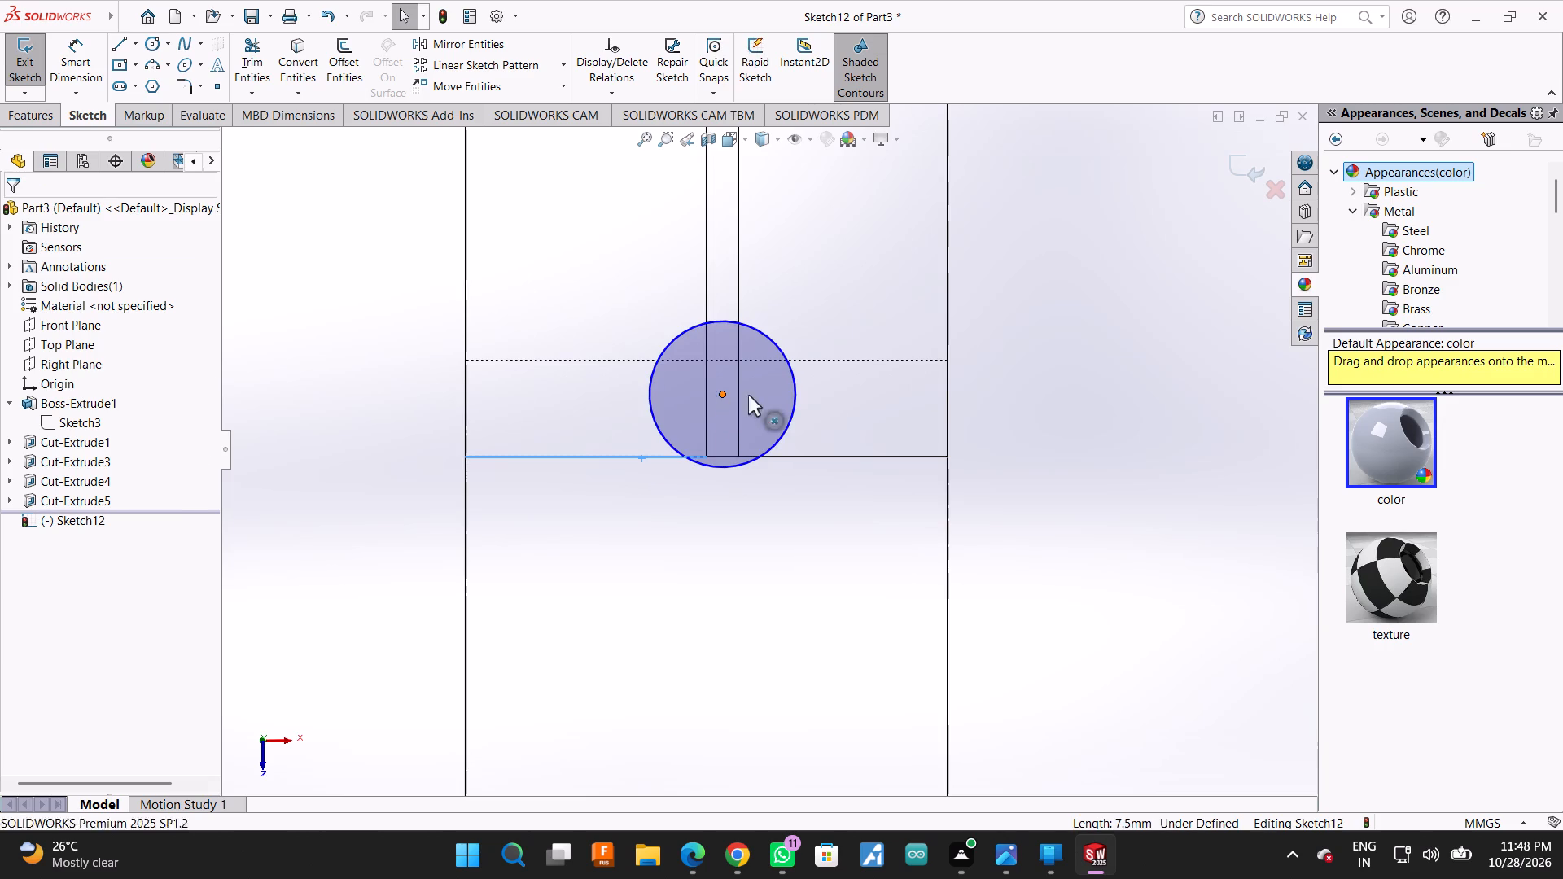
Dimension the lower circle's centre 7 mm vertically from the nearest hidden edge line of the 20 mm cross hole.
click(85, 53)
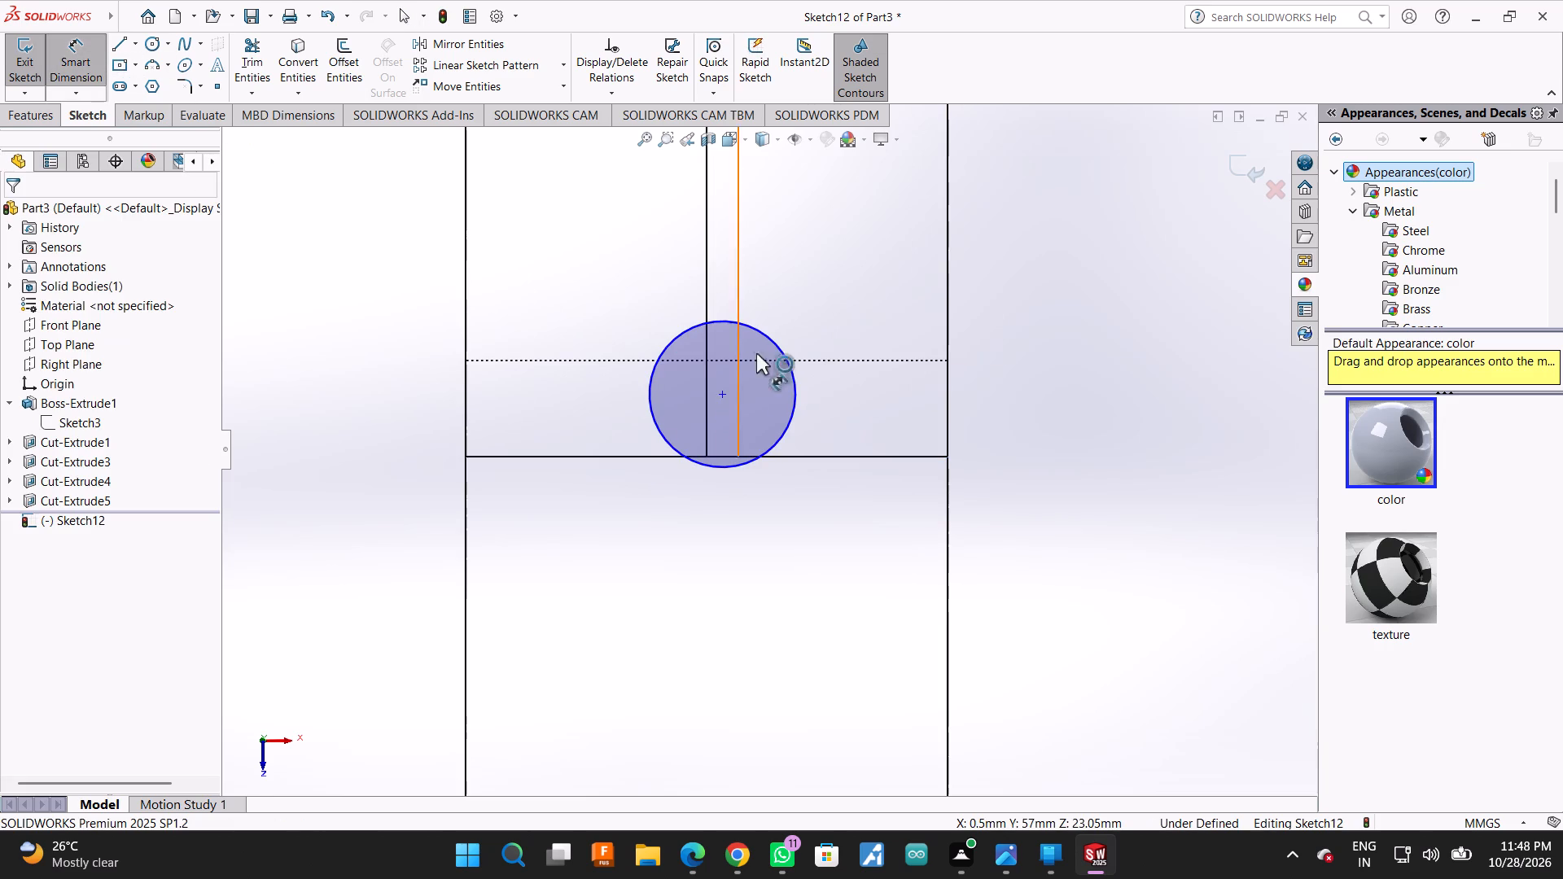
scroll(771, 391, up, 2)
scroll(760, 325, up, 3)
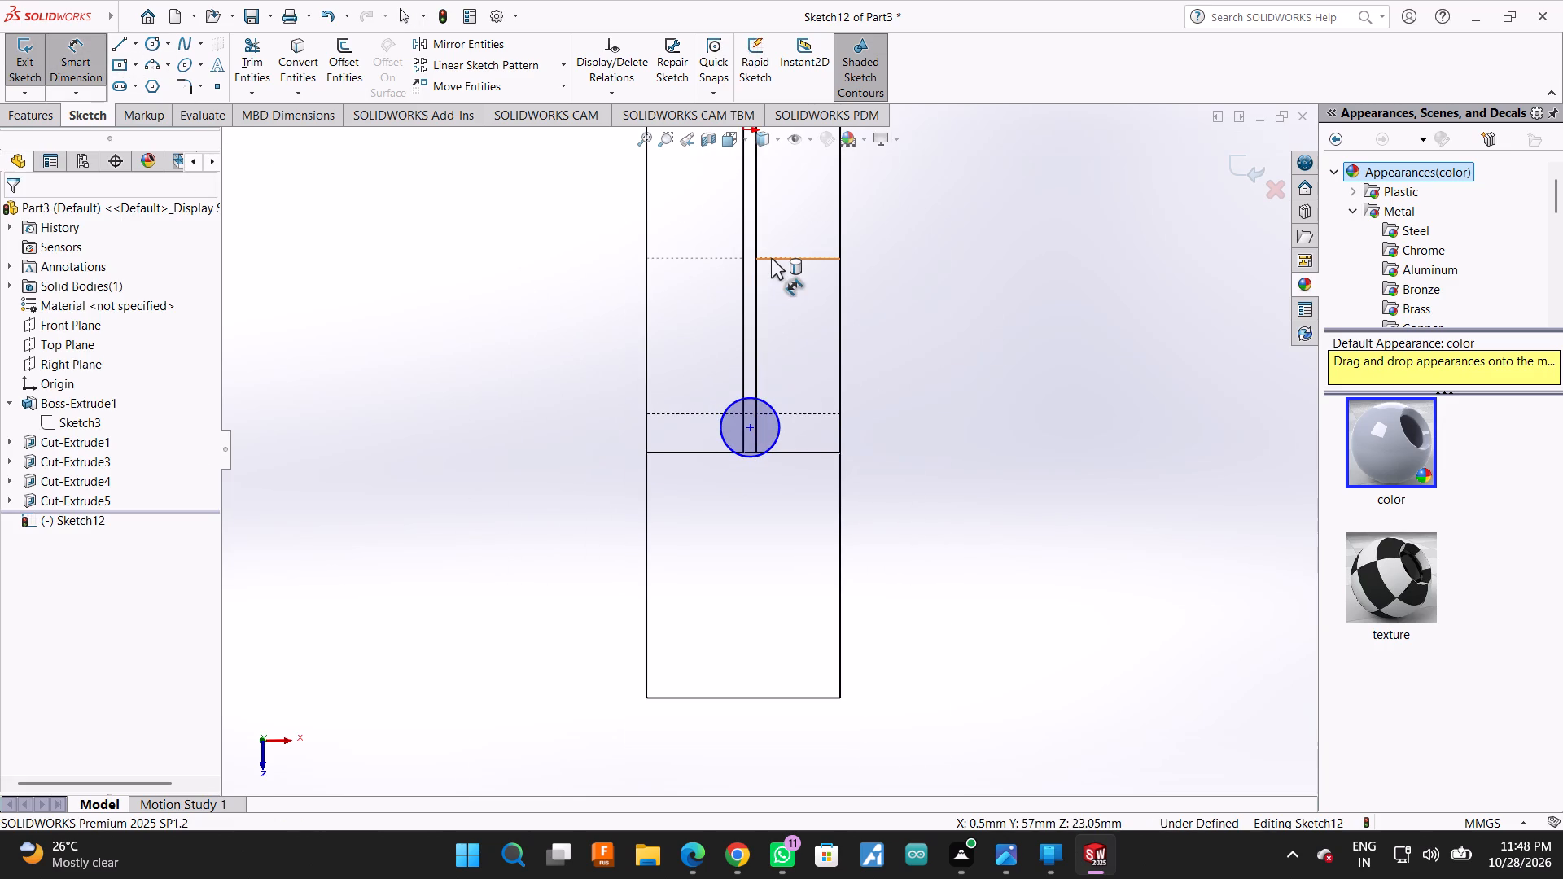
click(768, 259)
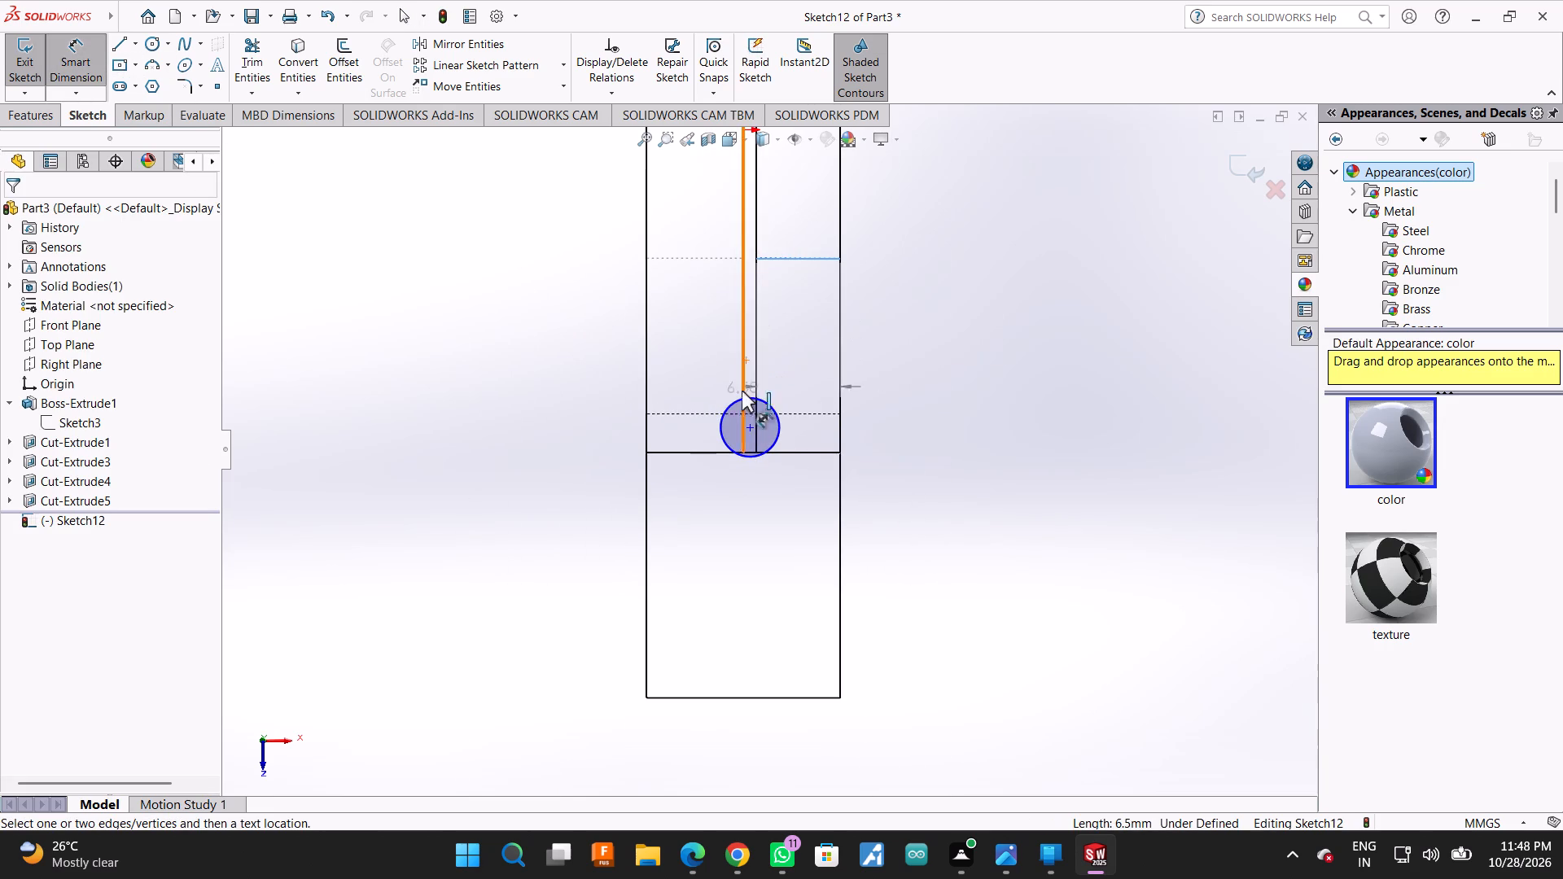
click(747, 426)
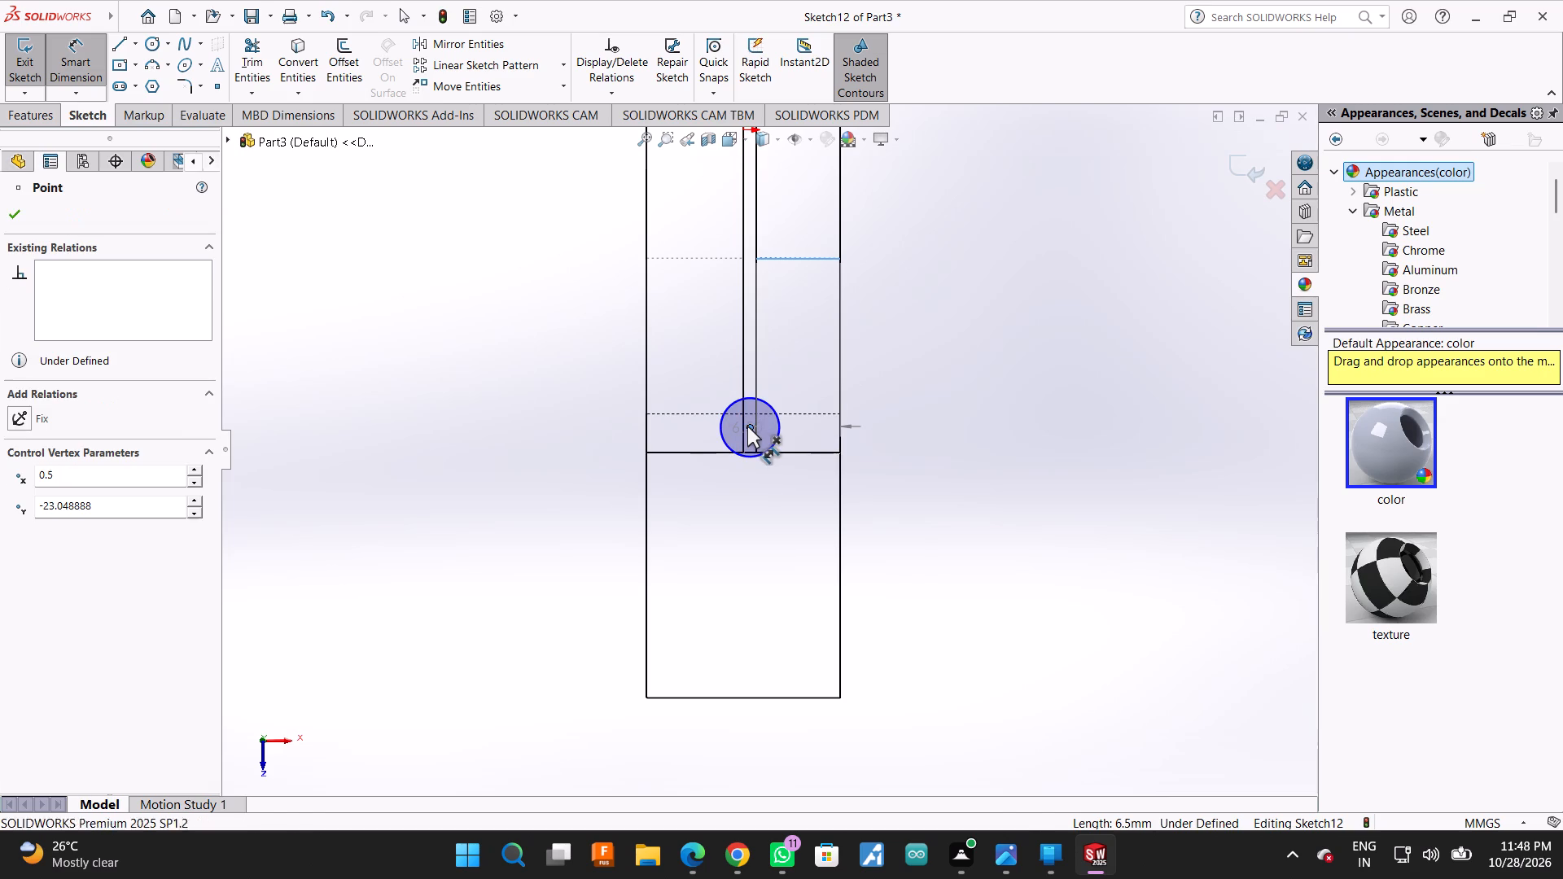
click(959, 355)
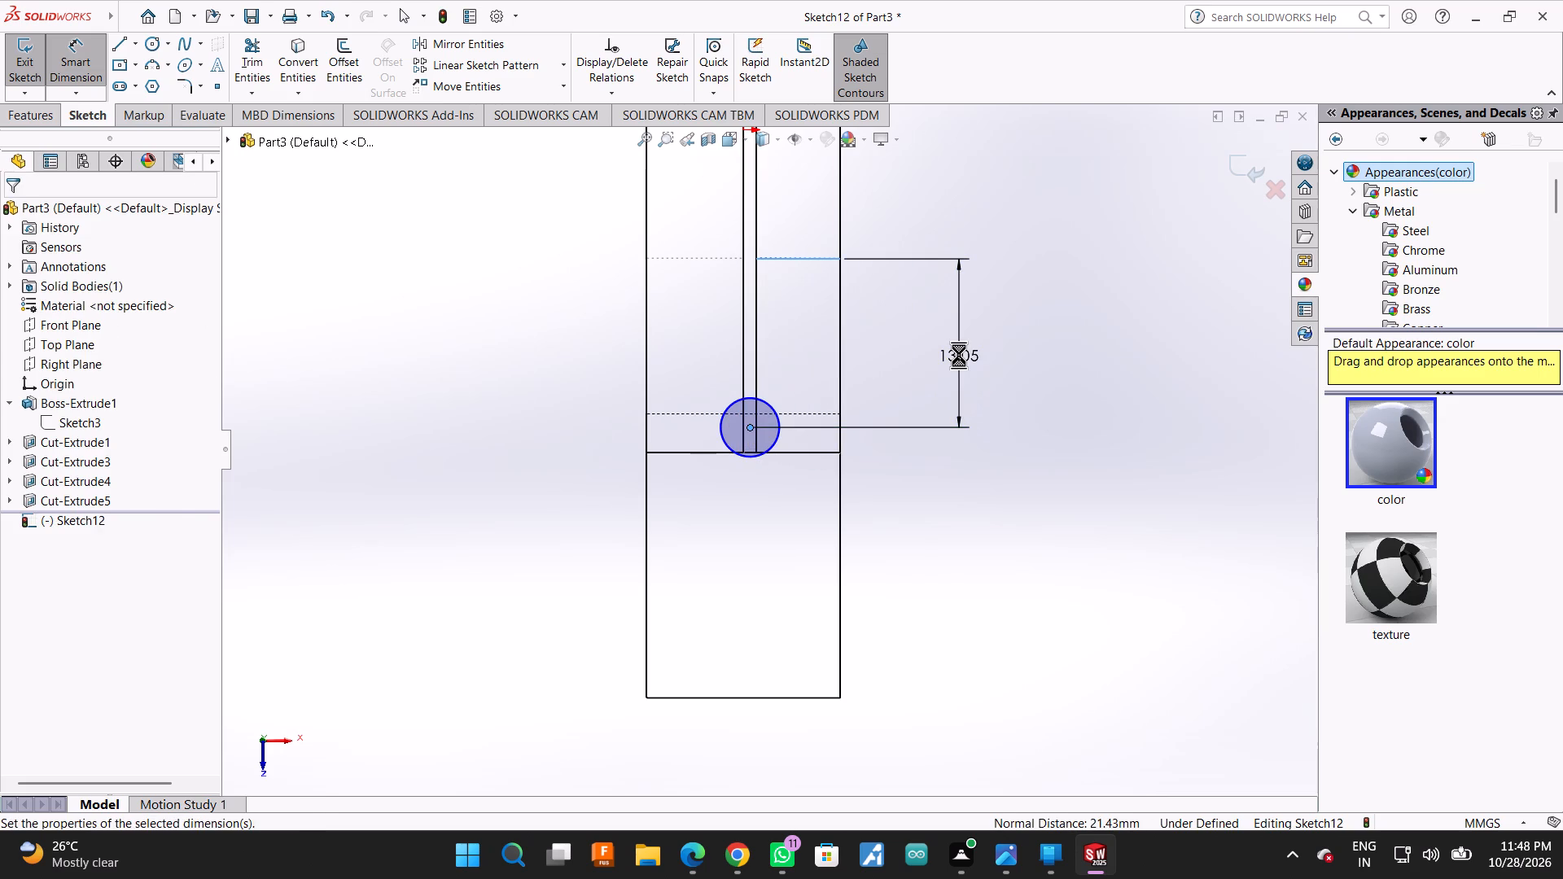
key(7)
key(Return)
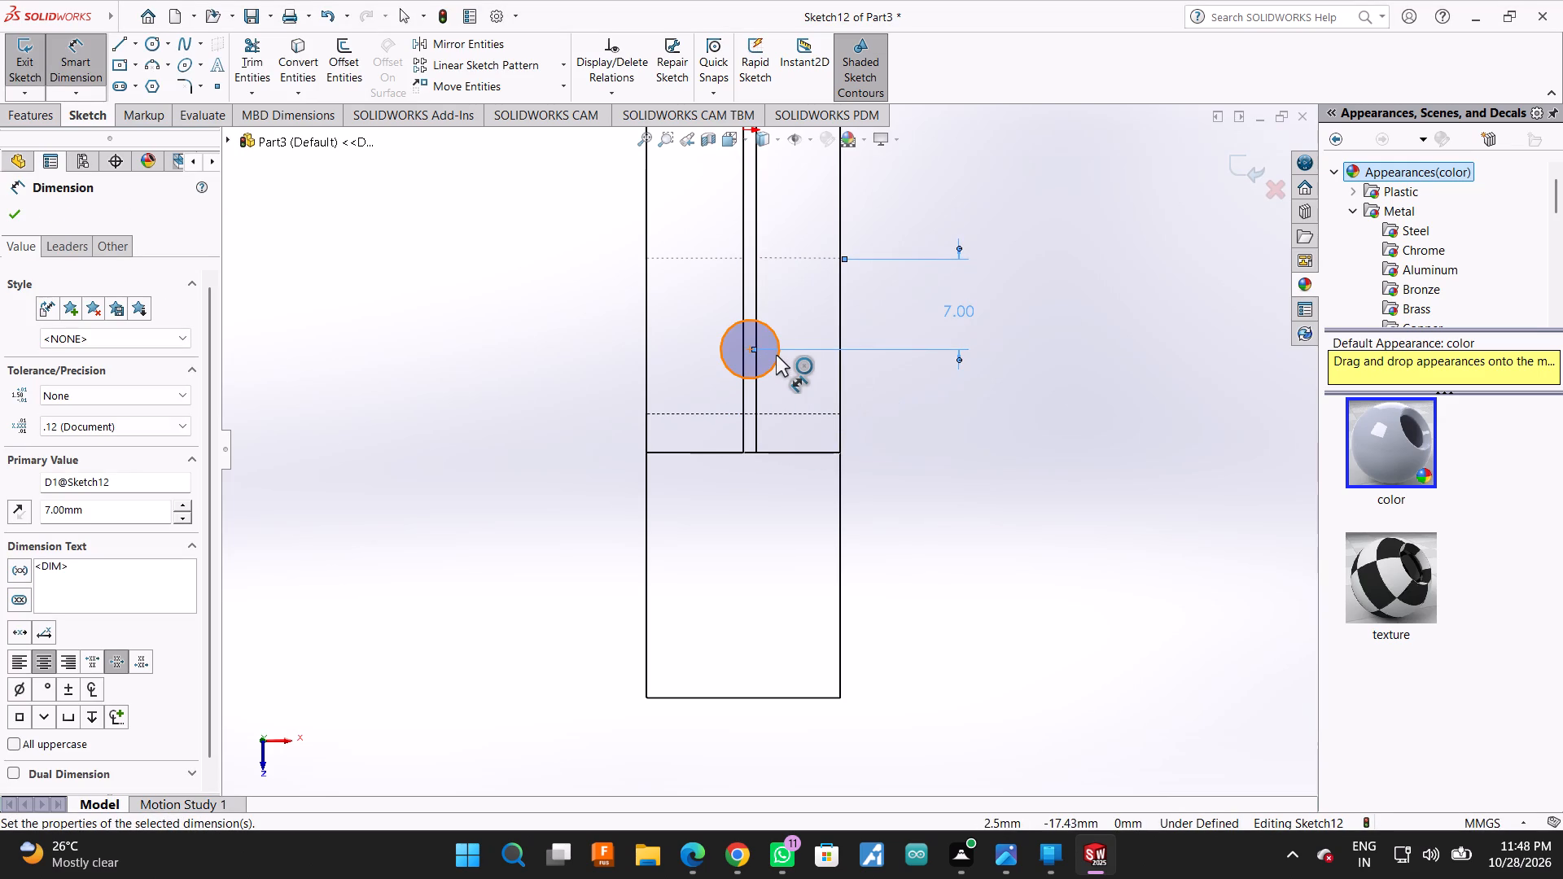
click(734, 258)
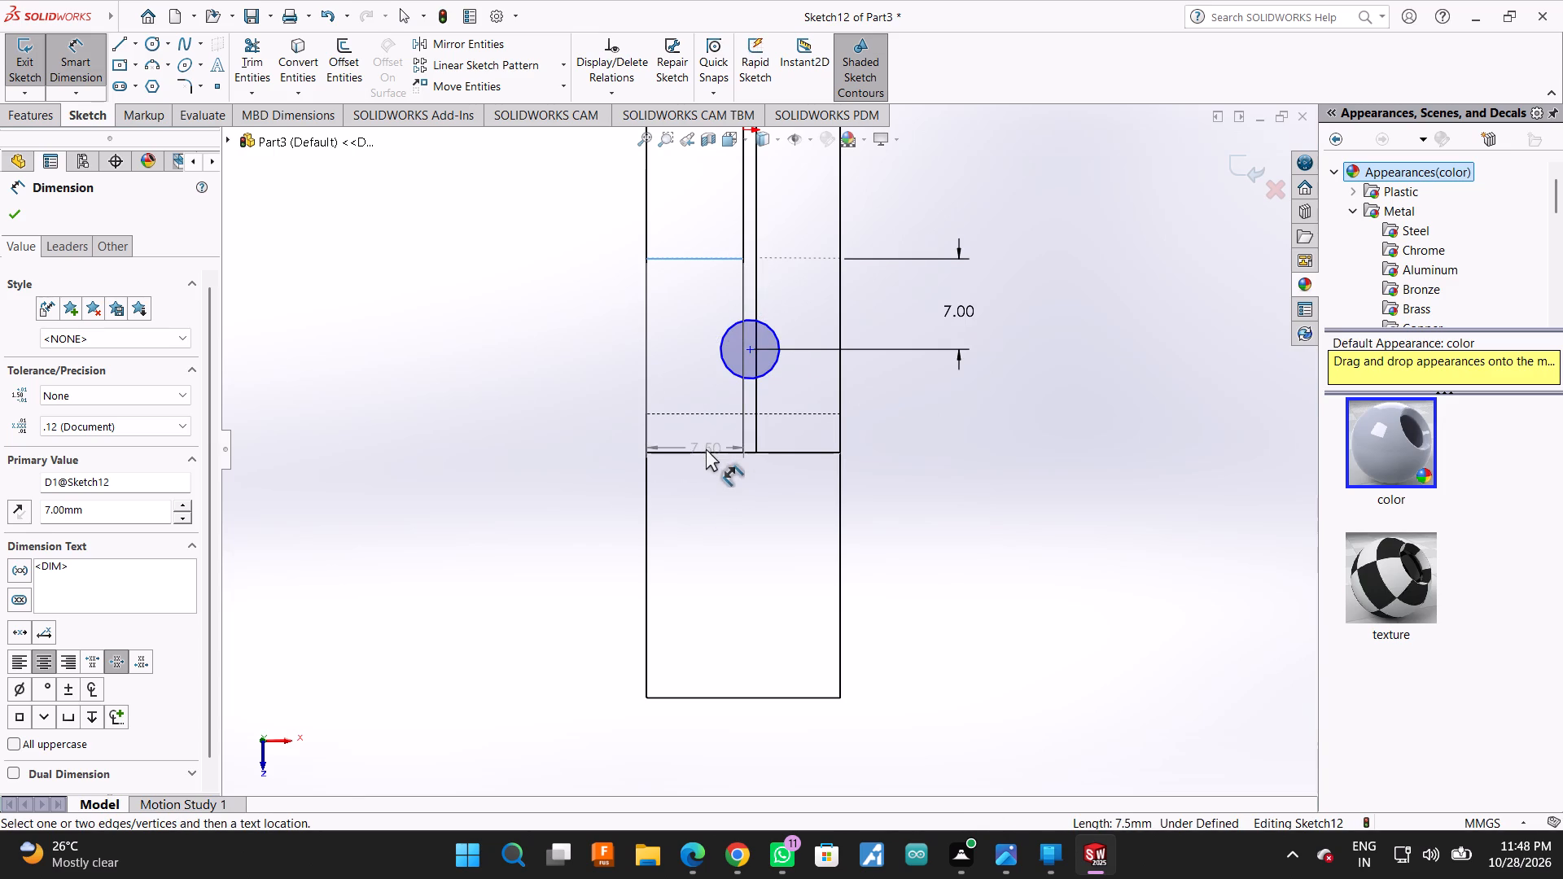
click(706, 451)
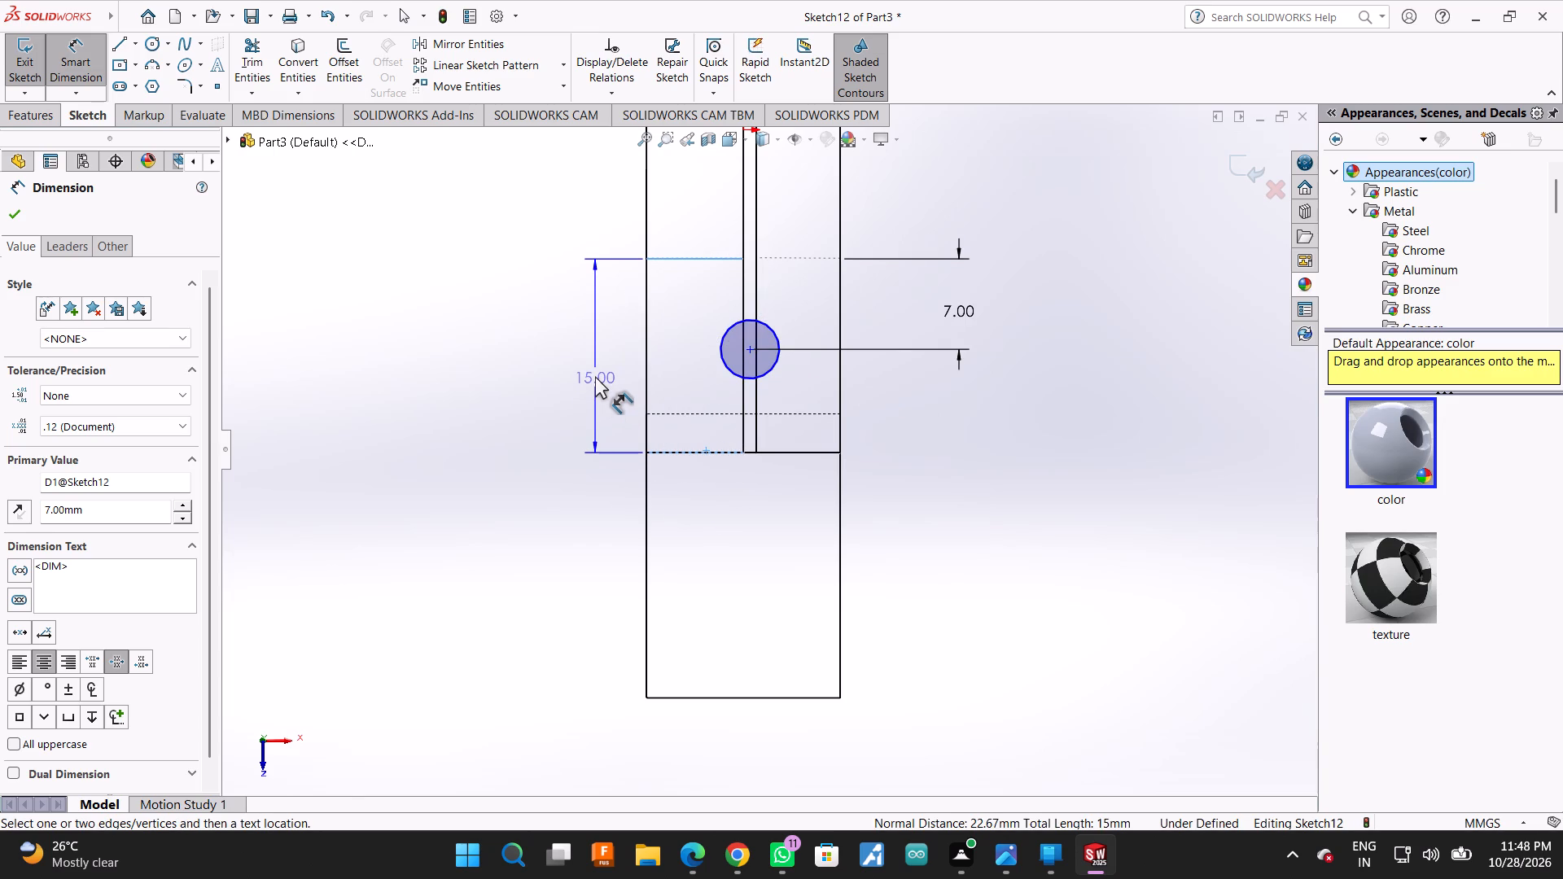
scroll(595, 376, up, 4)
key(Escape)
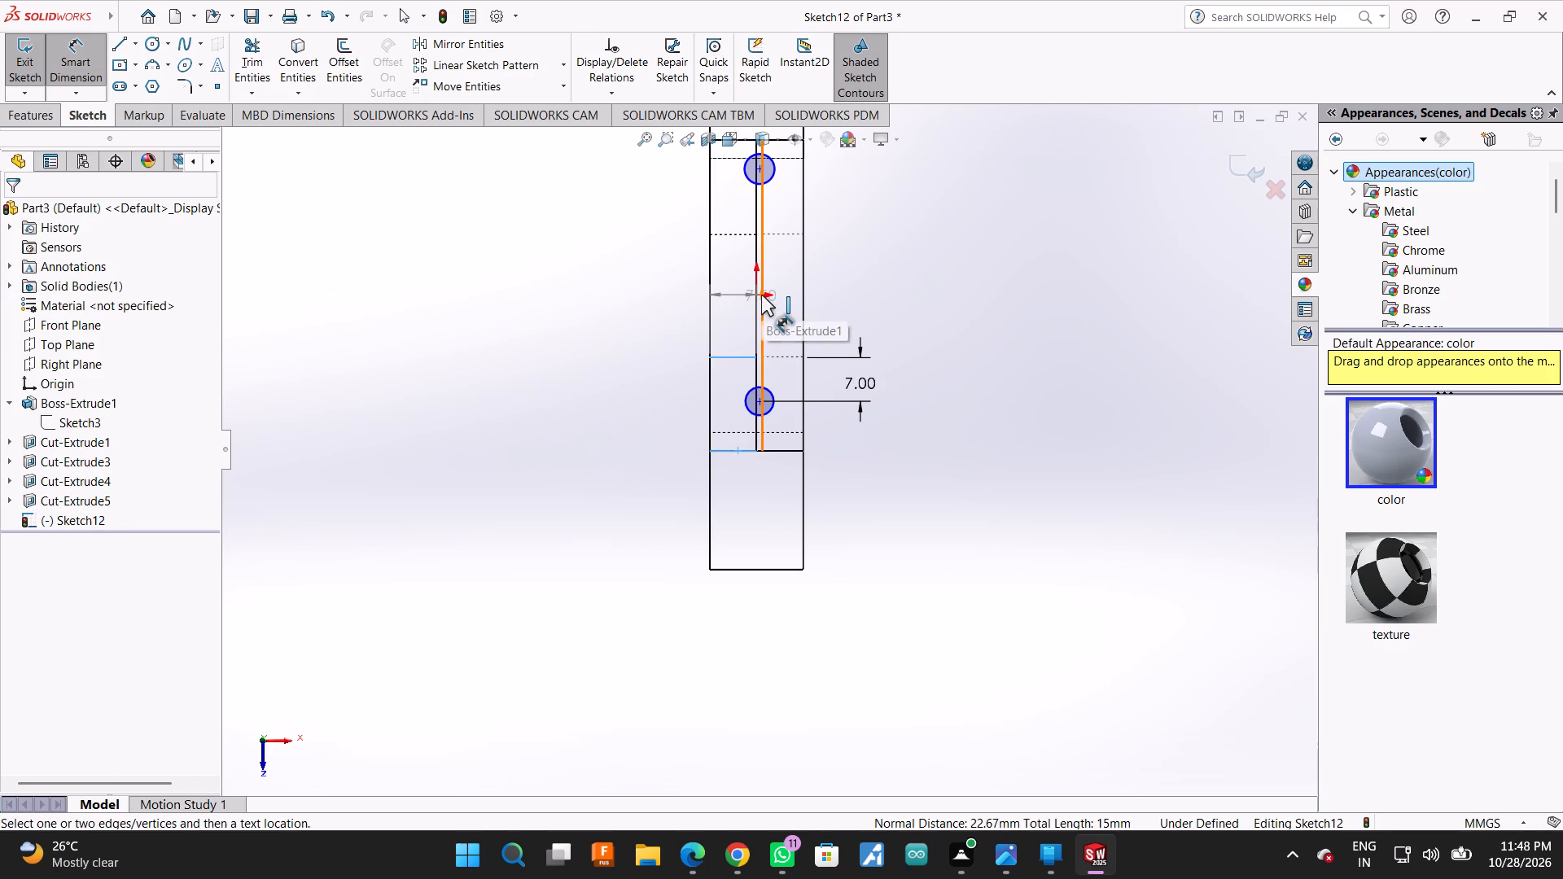
Check the vertical distance from the origin to the step edge at the slot's lower end with a trial dimension.
scroll(761, 295, down, 5)
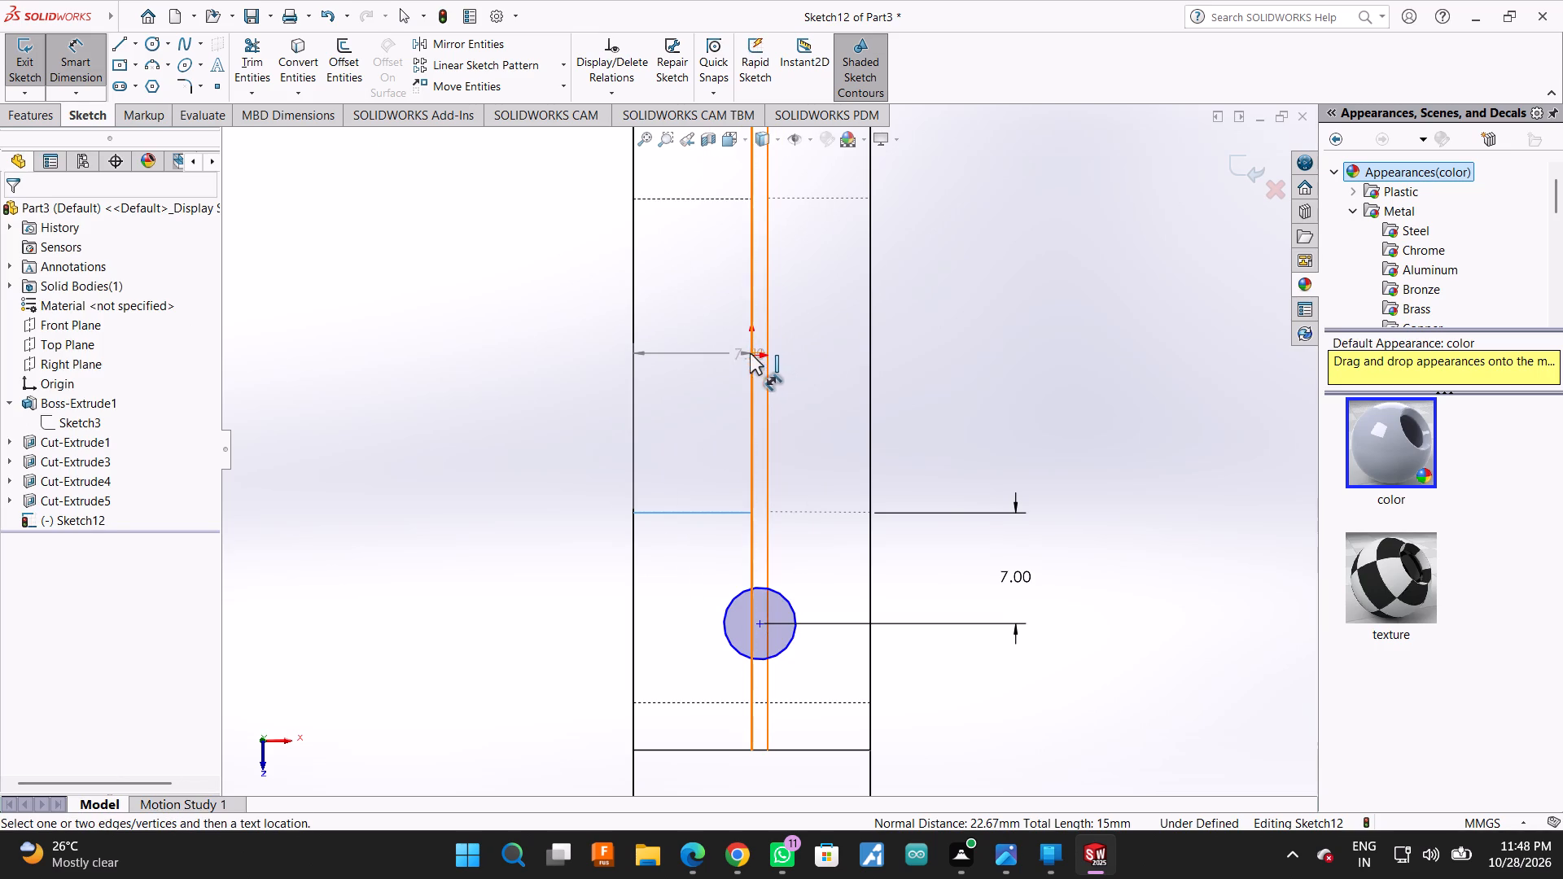
key(Escape)
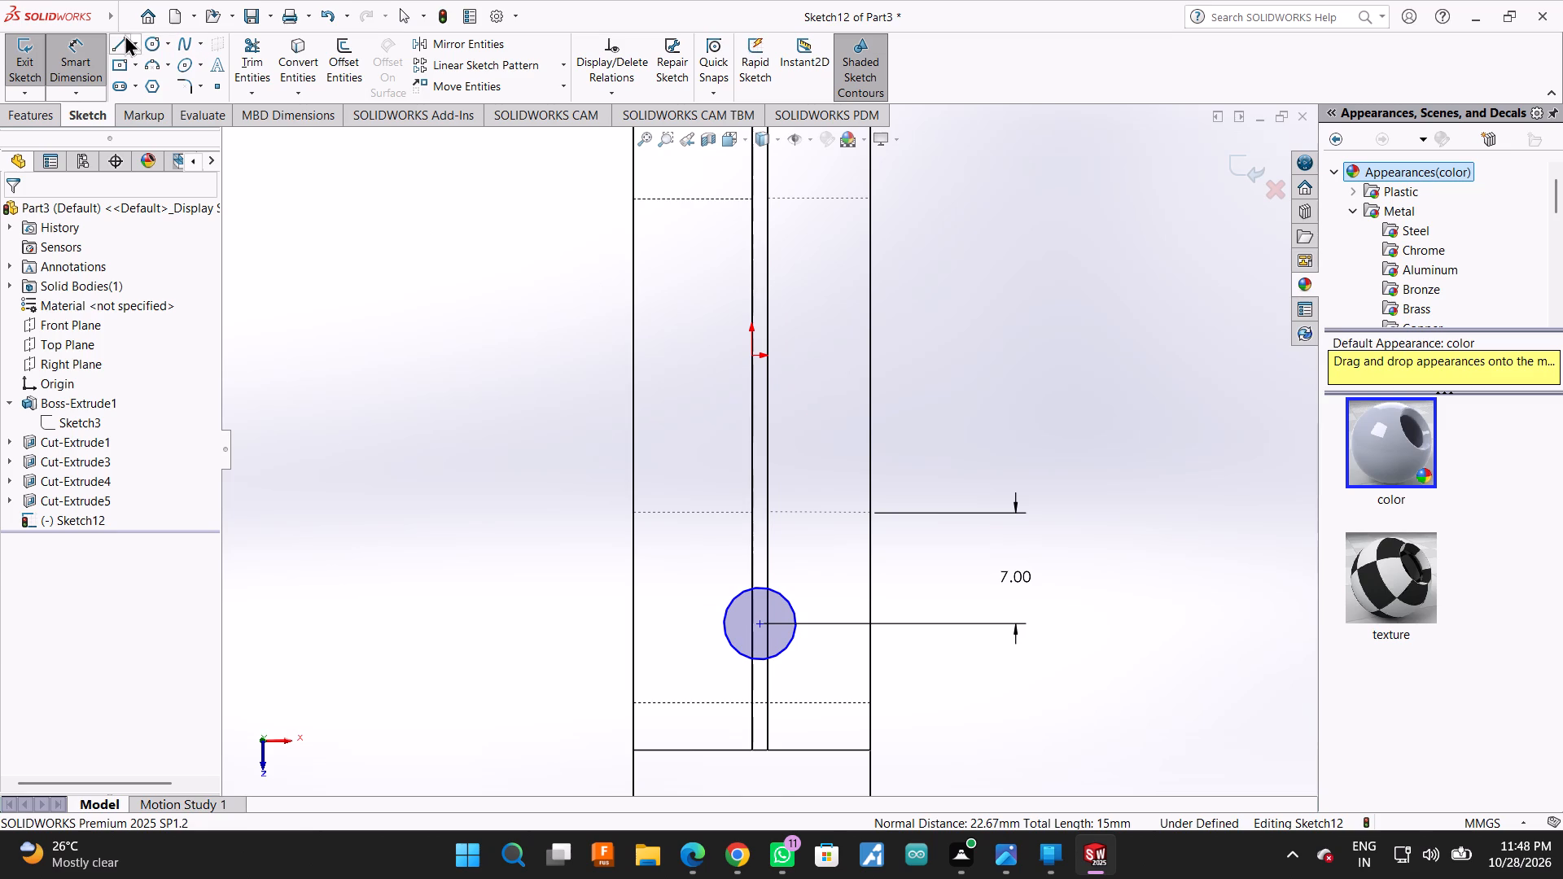
double_click(81, 52)
click(82, 52)
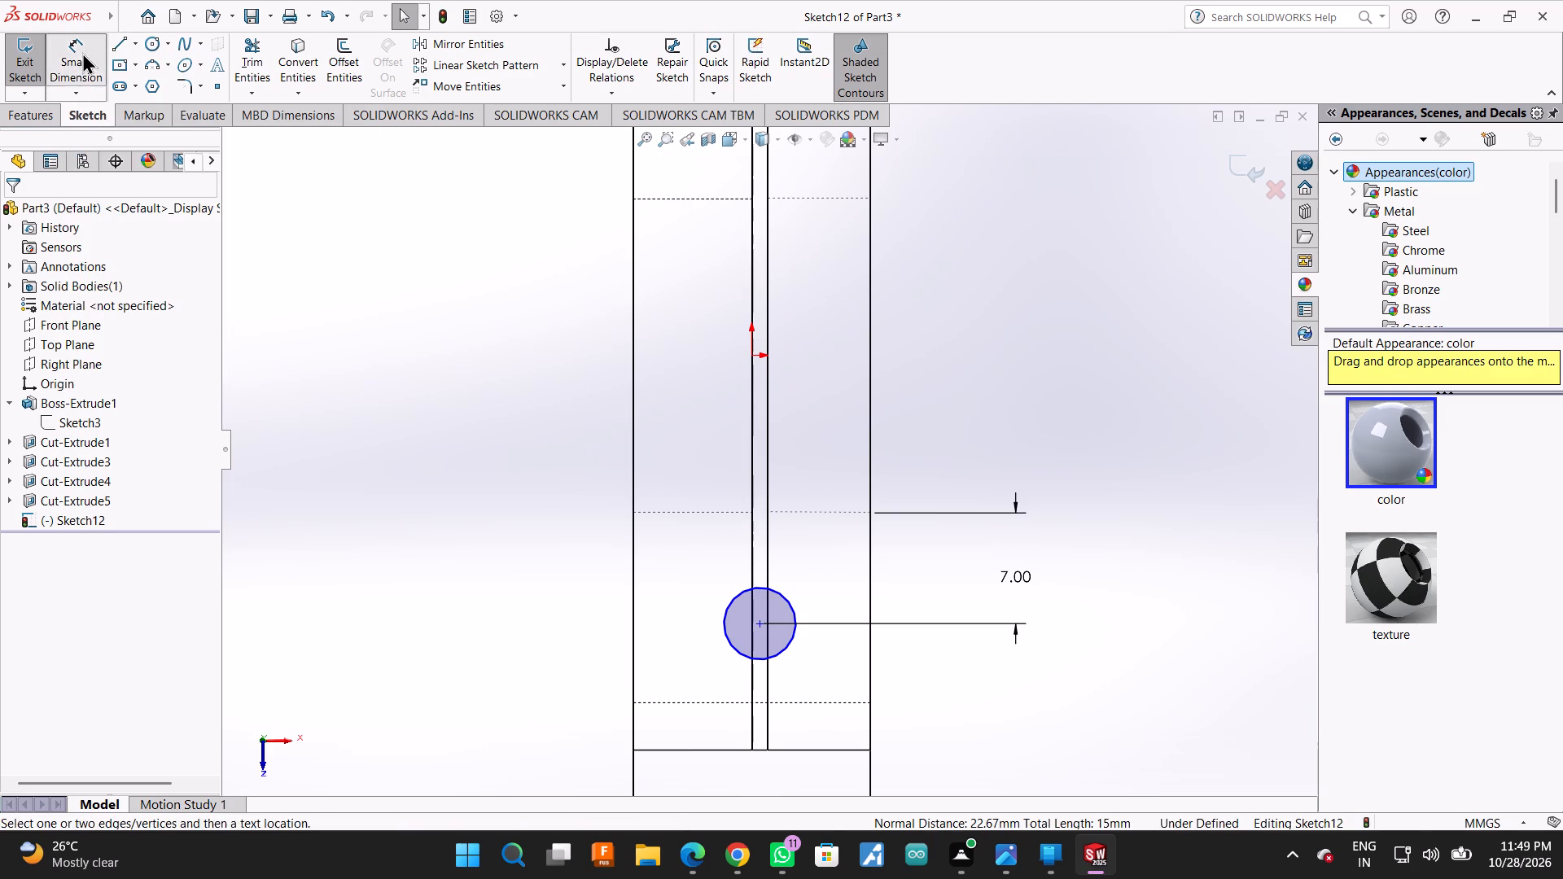
click(751, 356)
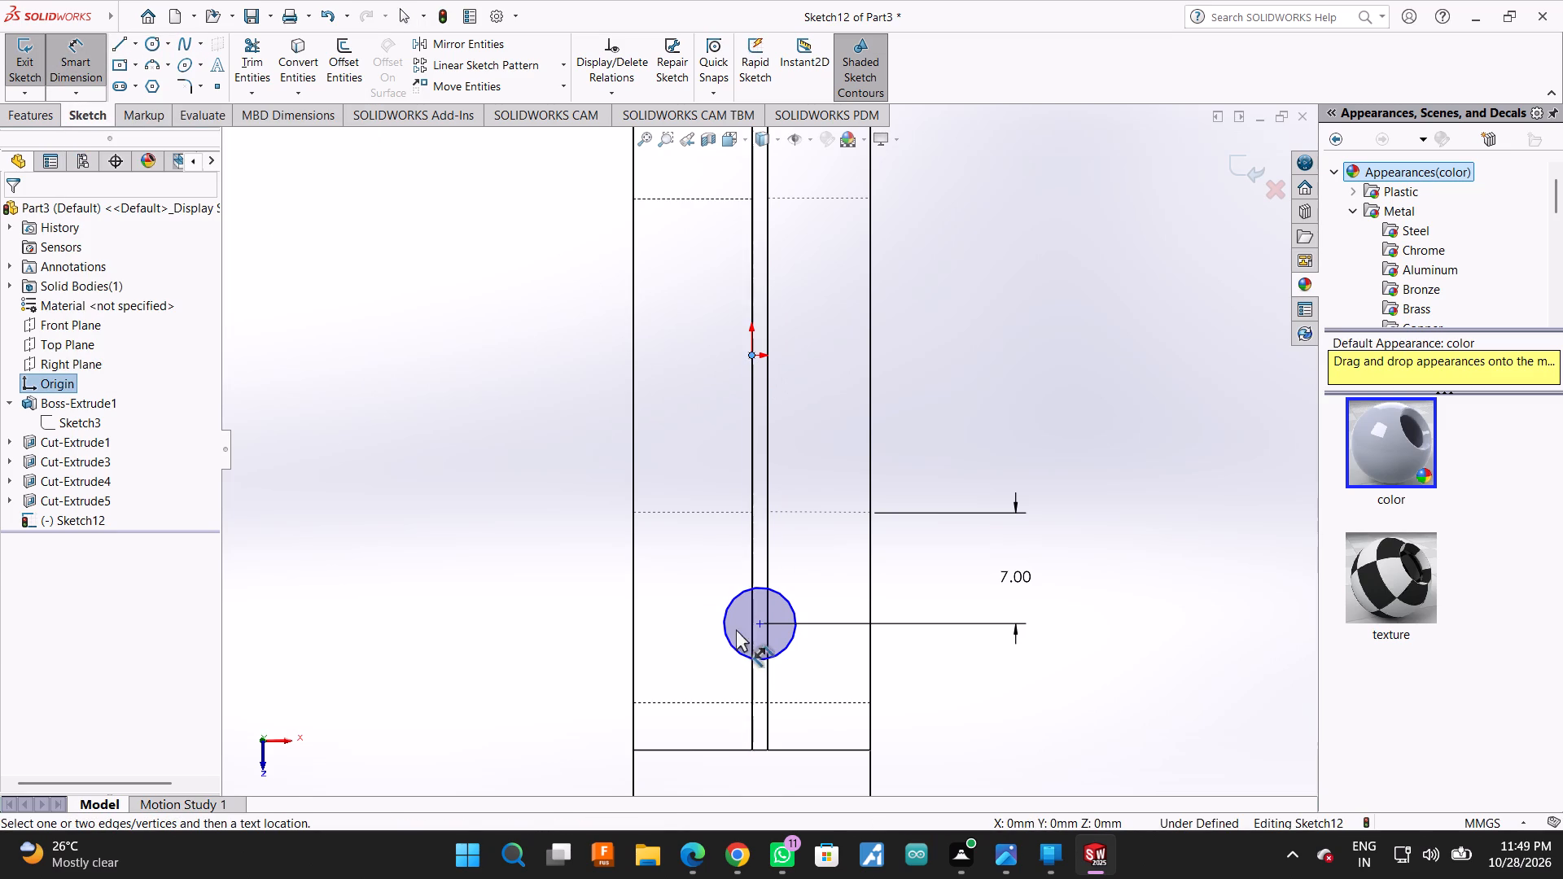
click(747, 750)
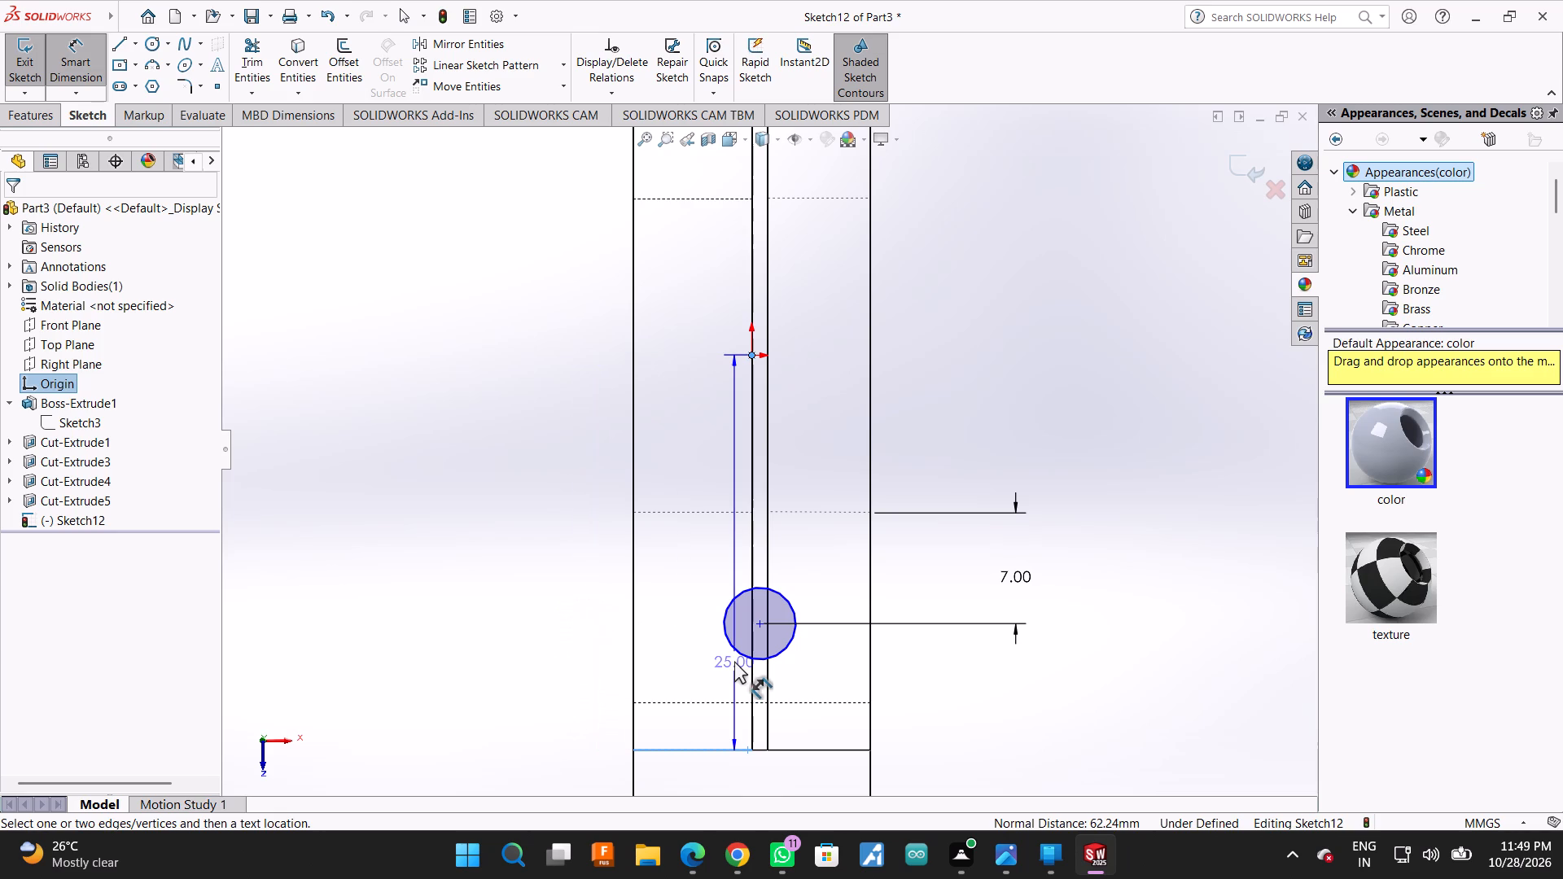
key(Escape)
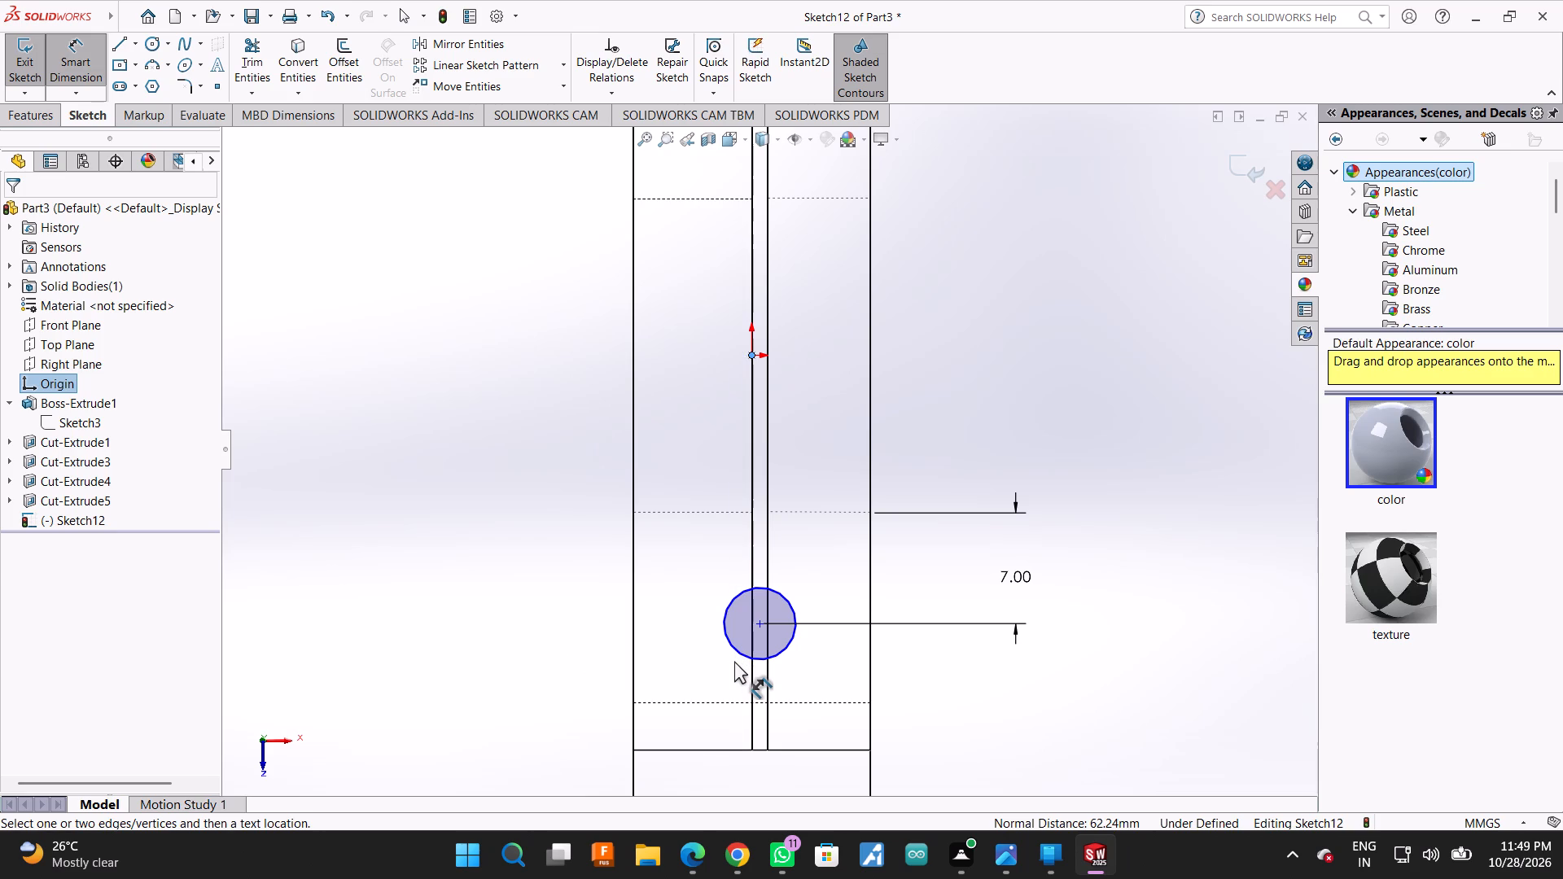
Undo the 7 mm value and the dimension locating the lower circle's centre from the cross hole's hidden edge.
click(1014, 625)
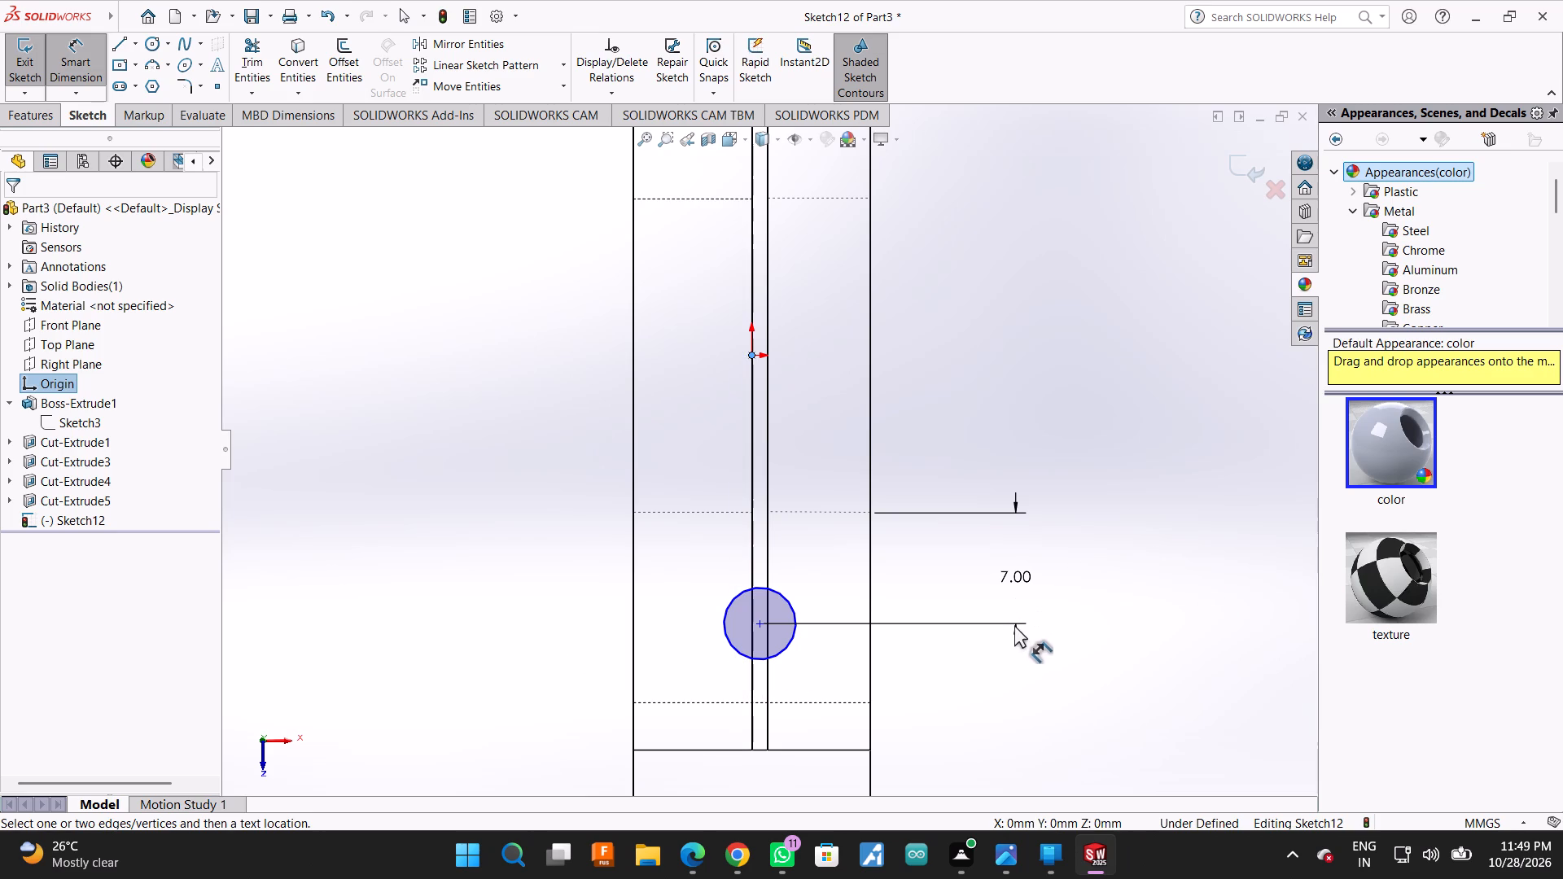
double_click(79, 46)
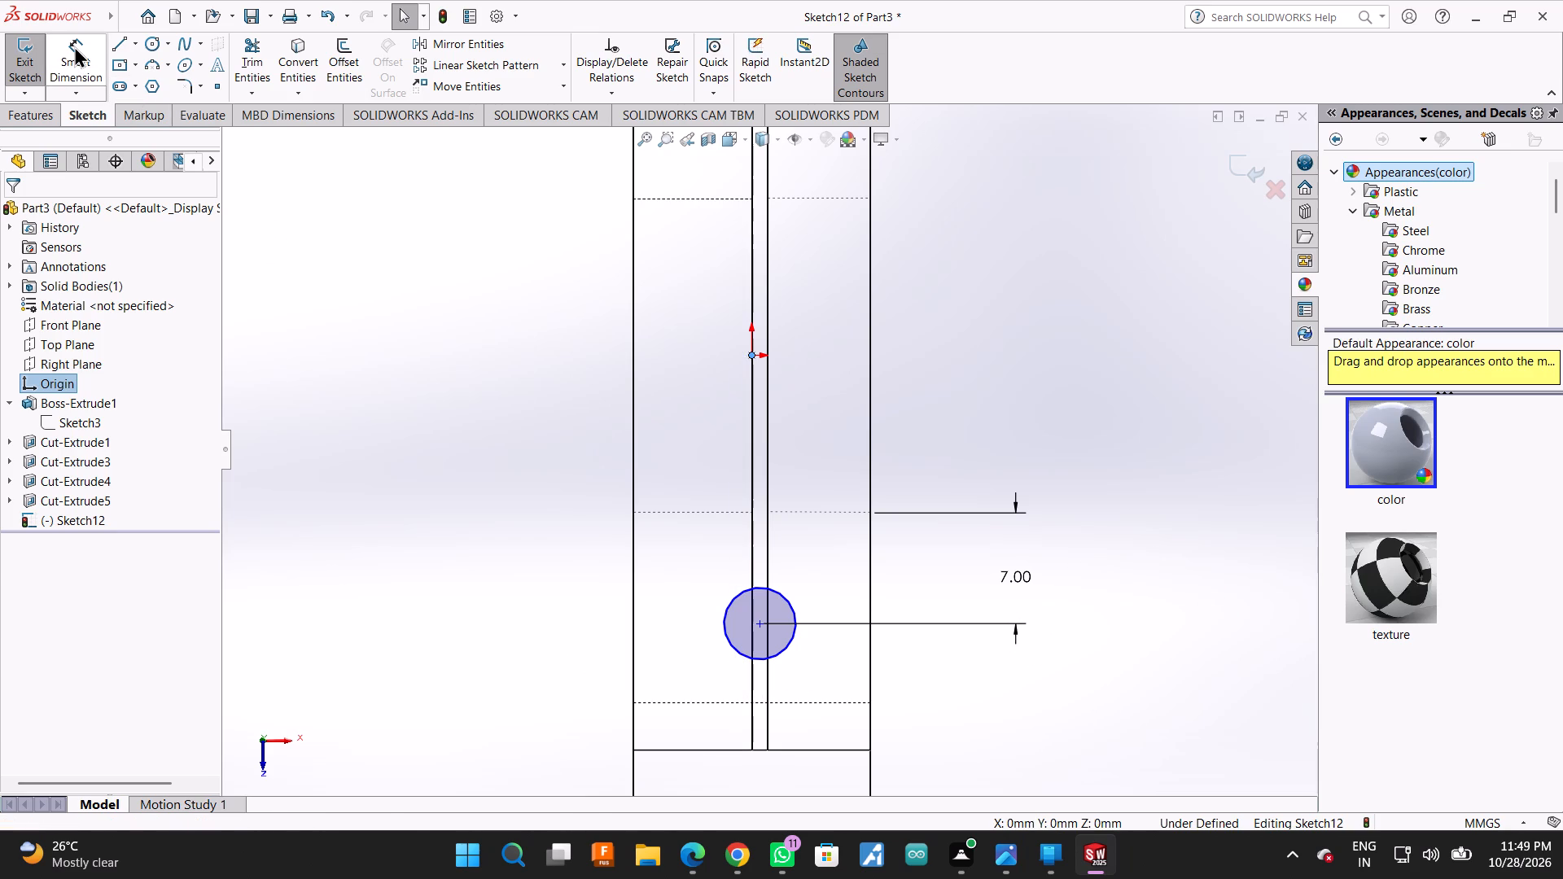
click(74, 46)
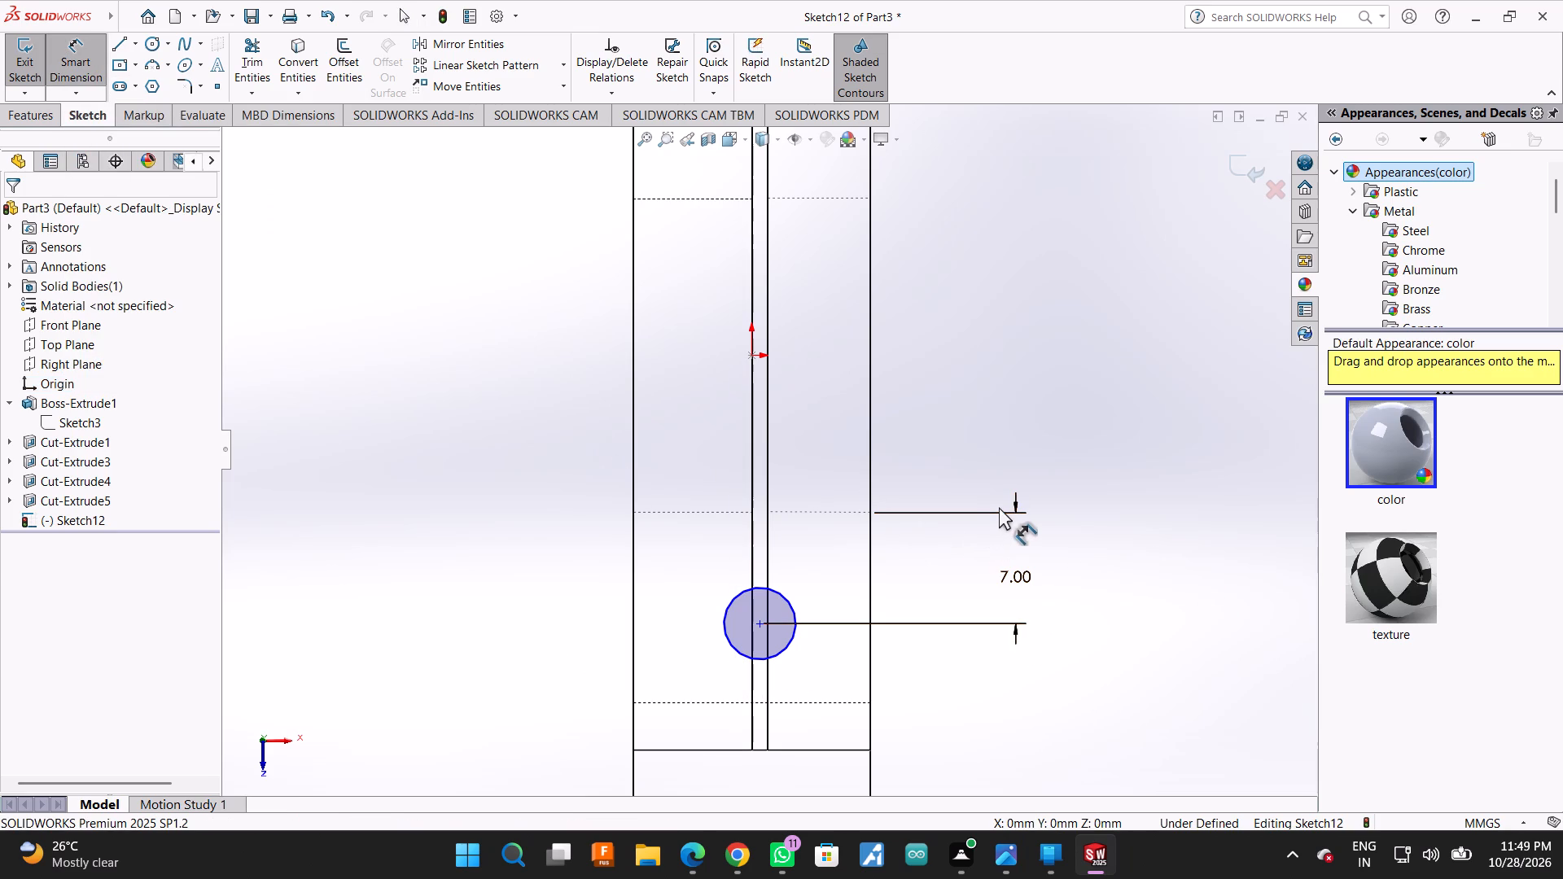
click(1005, 514)
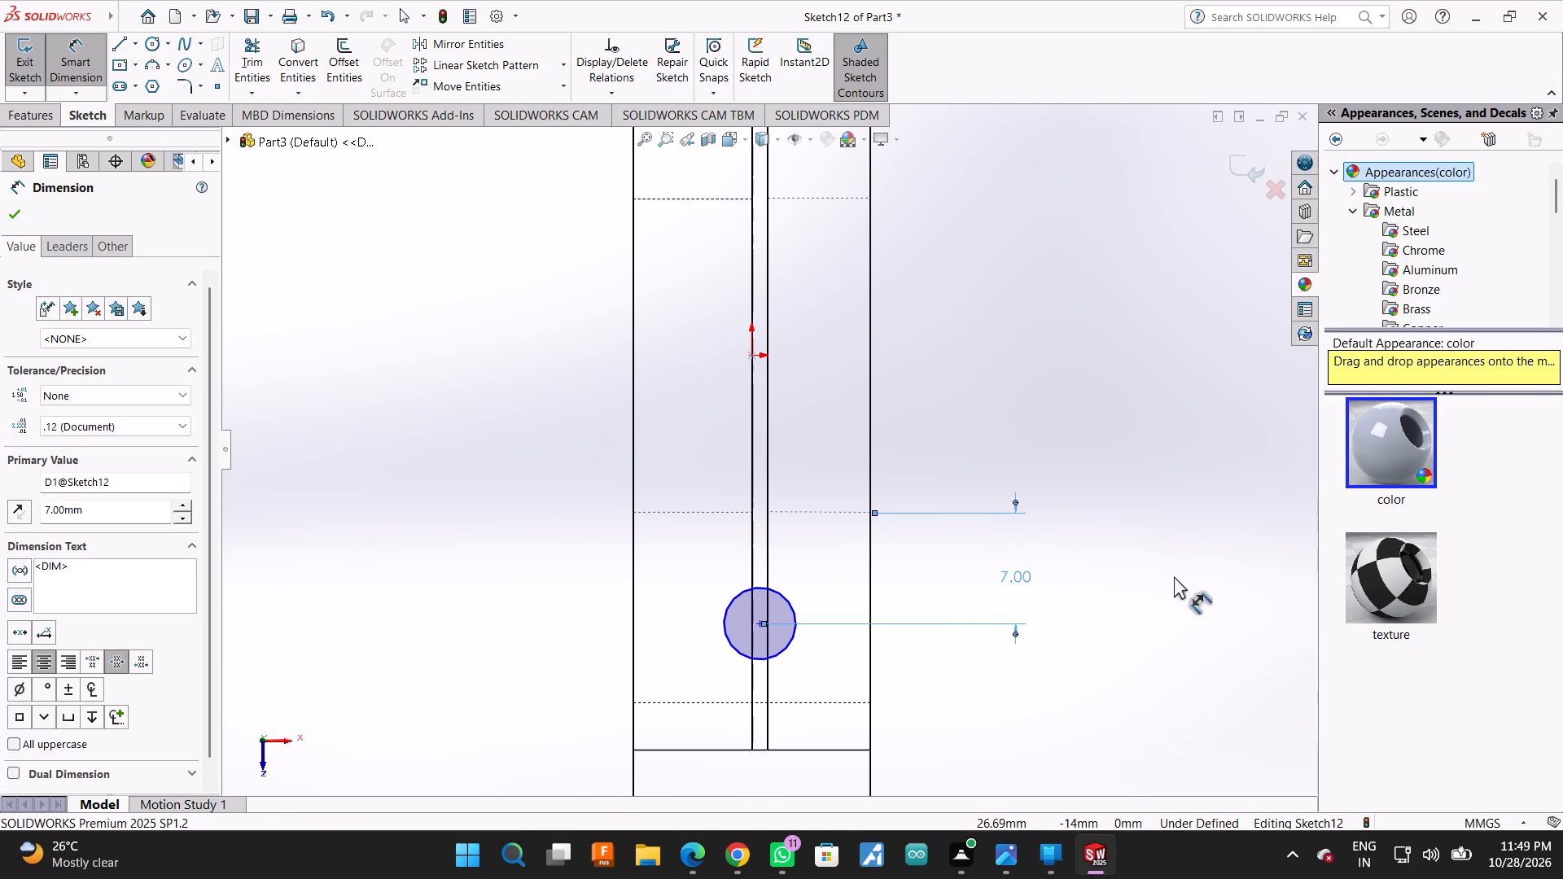
key(ctrl+z)
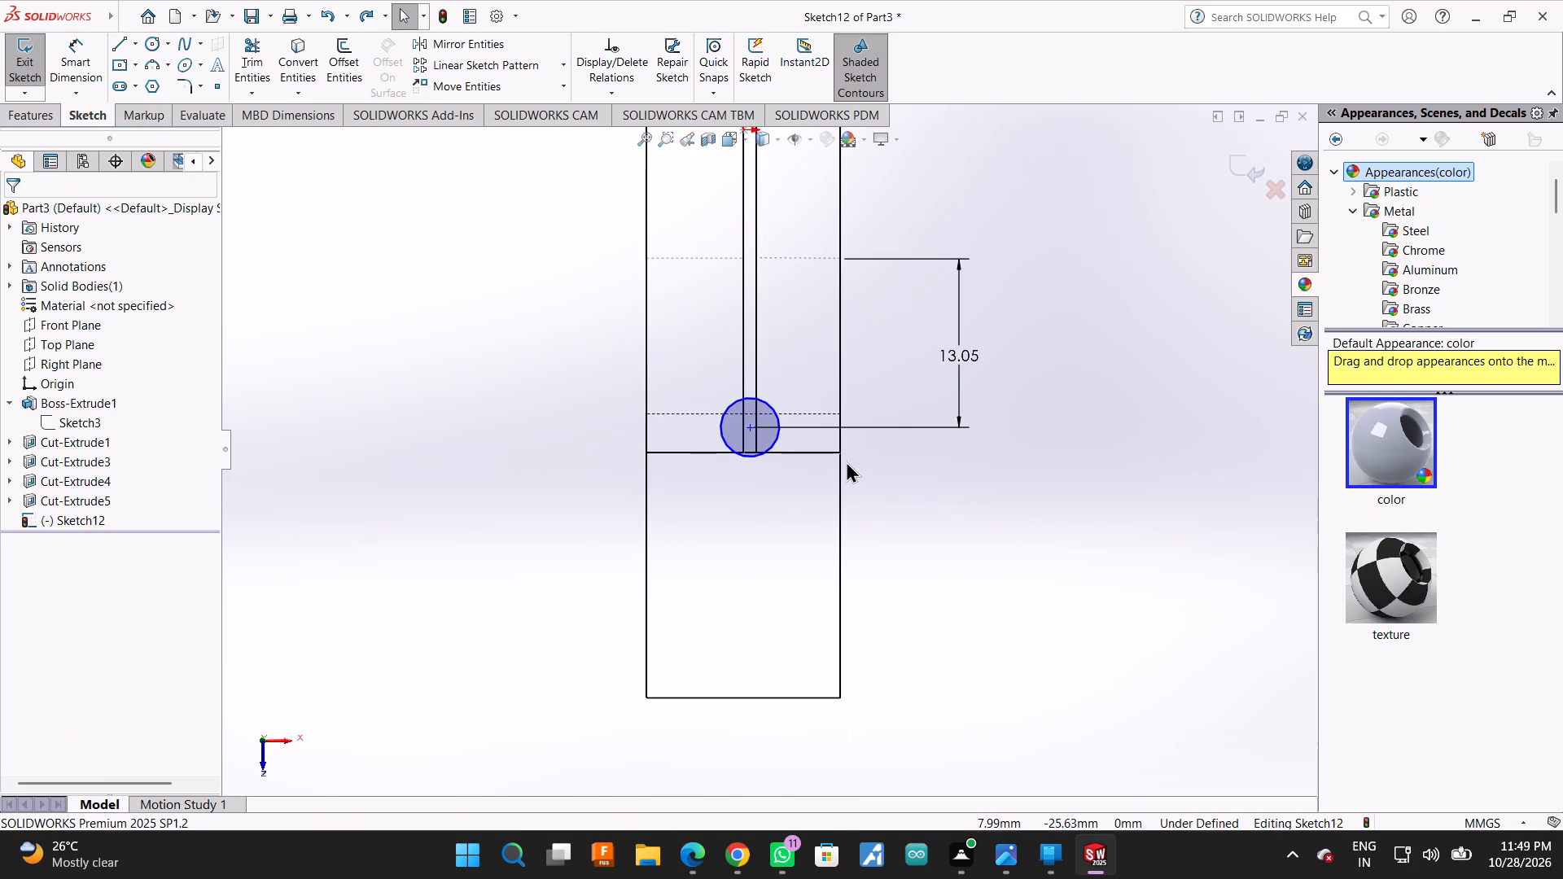
key(ctrl+z)
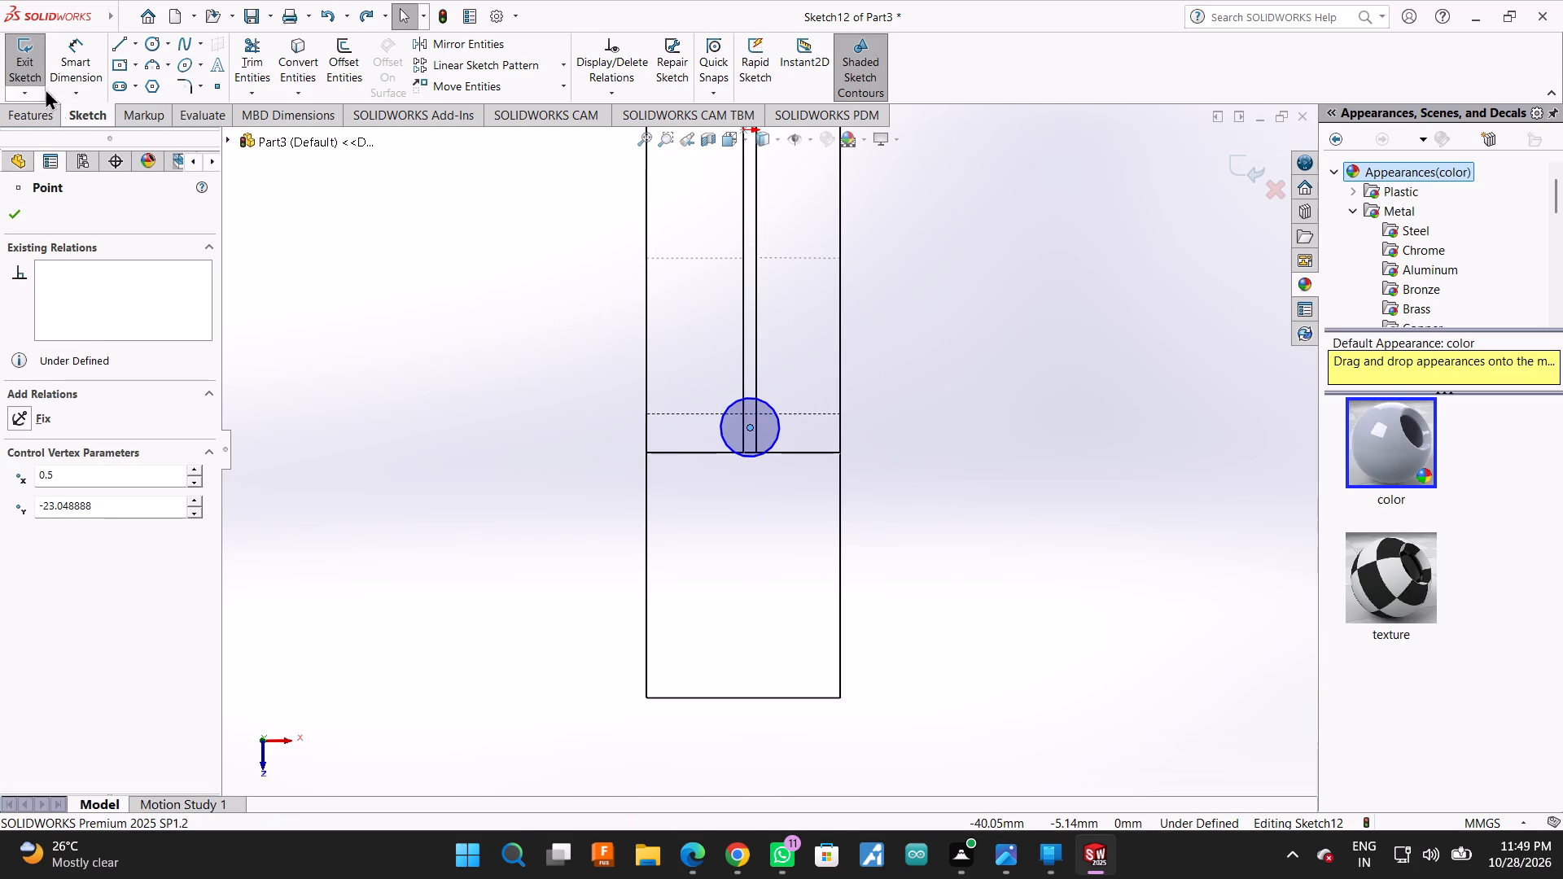
Dimension the lower circle's centre 10 mm vertically from the step edge at the slot's lower end.
click(66, 53)
scroll(579, 477, down, 3)
scroll(720, 442, down, 3)
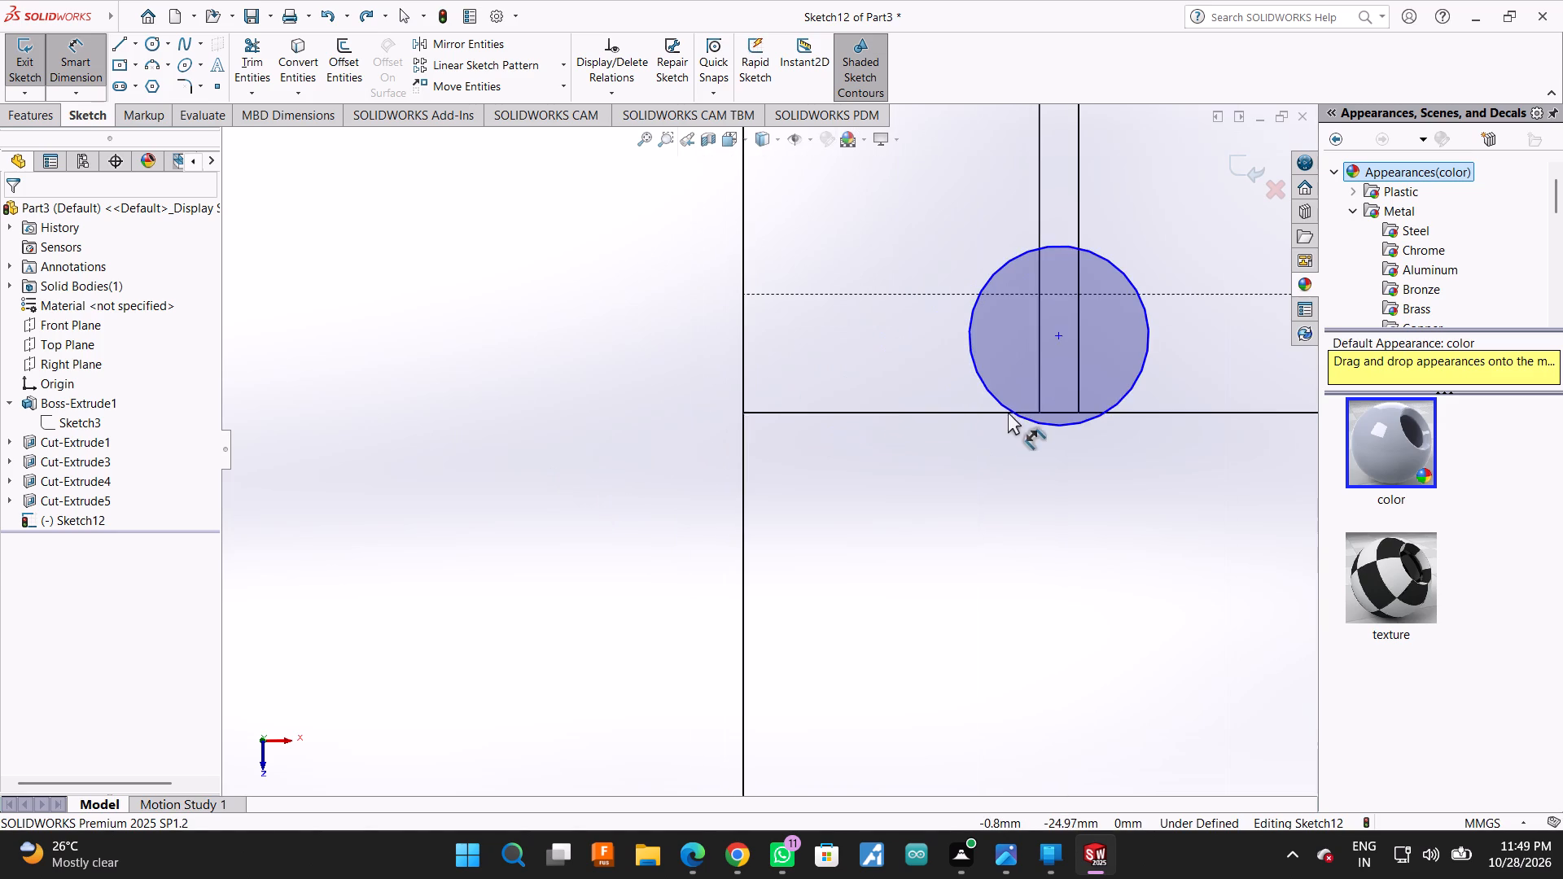
scroll(1008, 412, down, 1)
click(1060, 326)
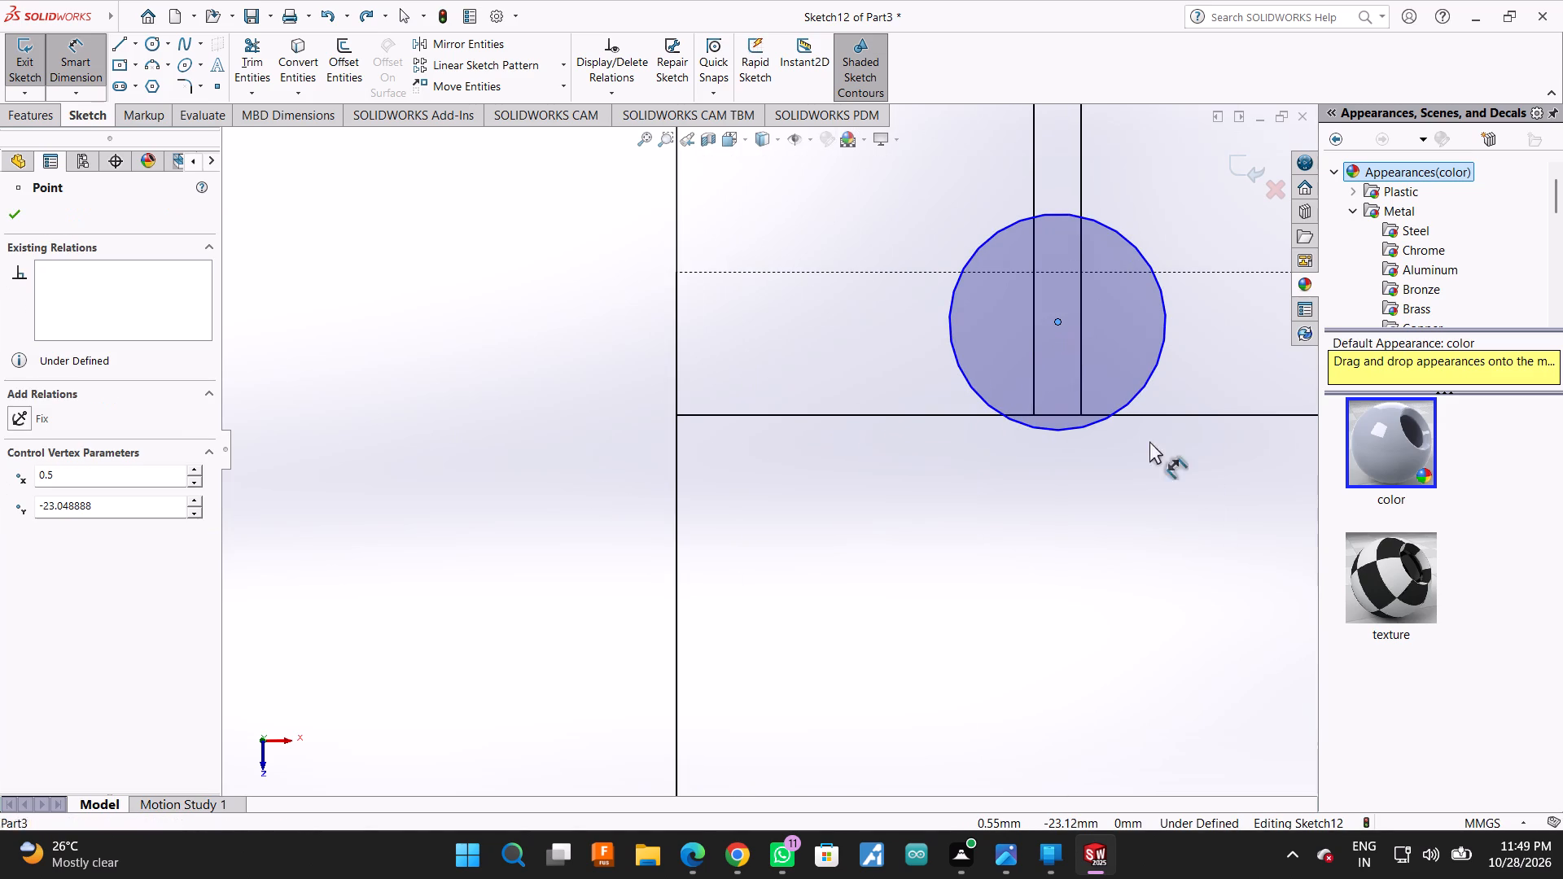
click(1202, 418)
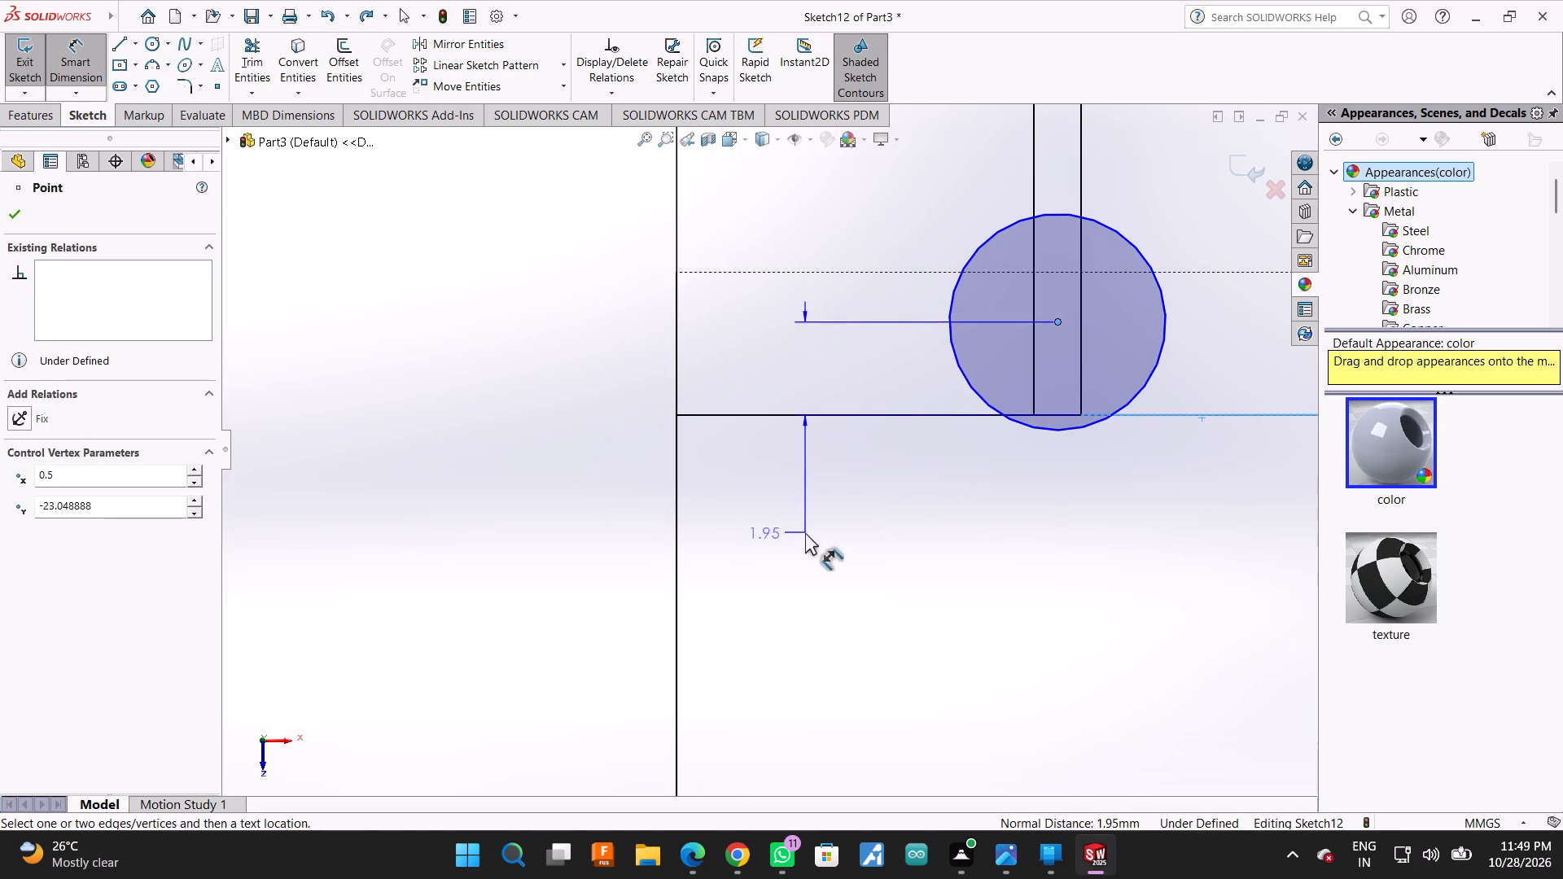
scroll(805, 532, up, 7)
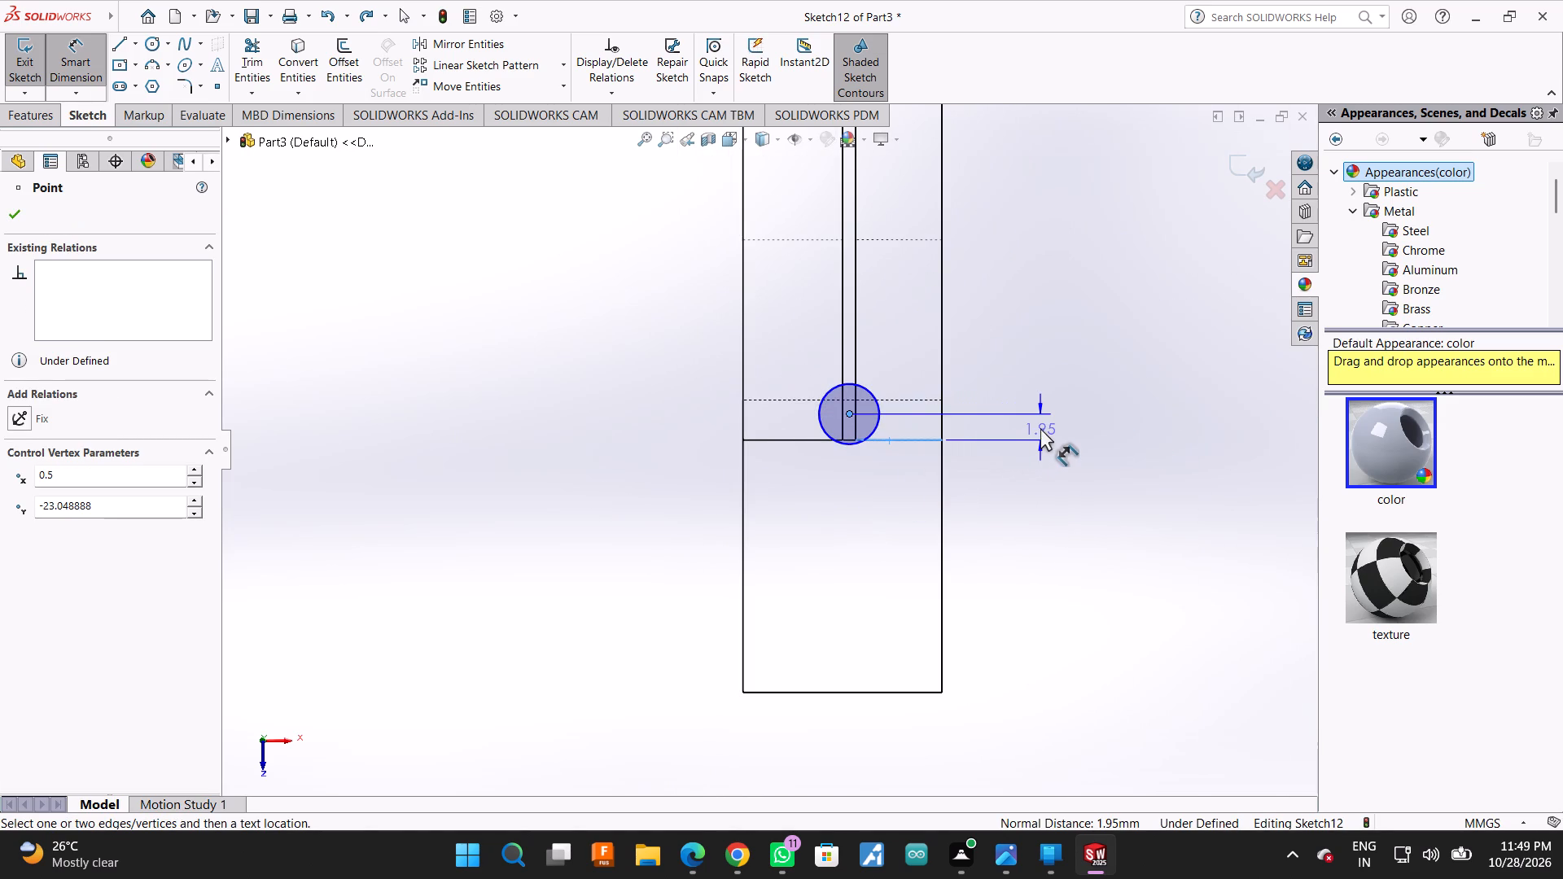
click(1040, 428)
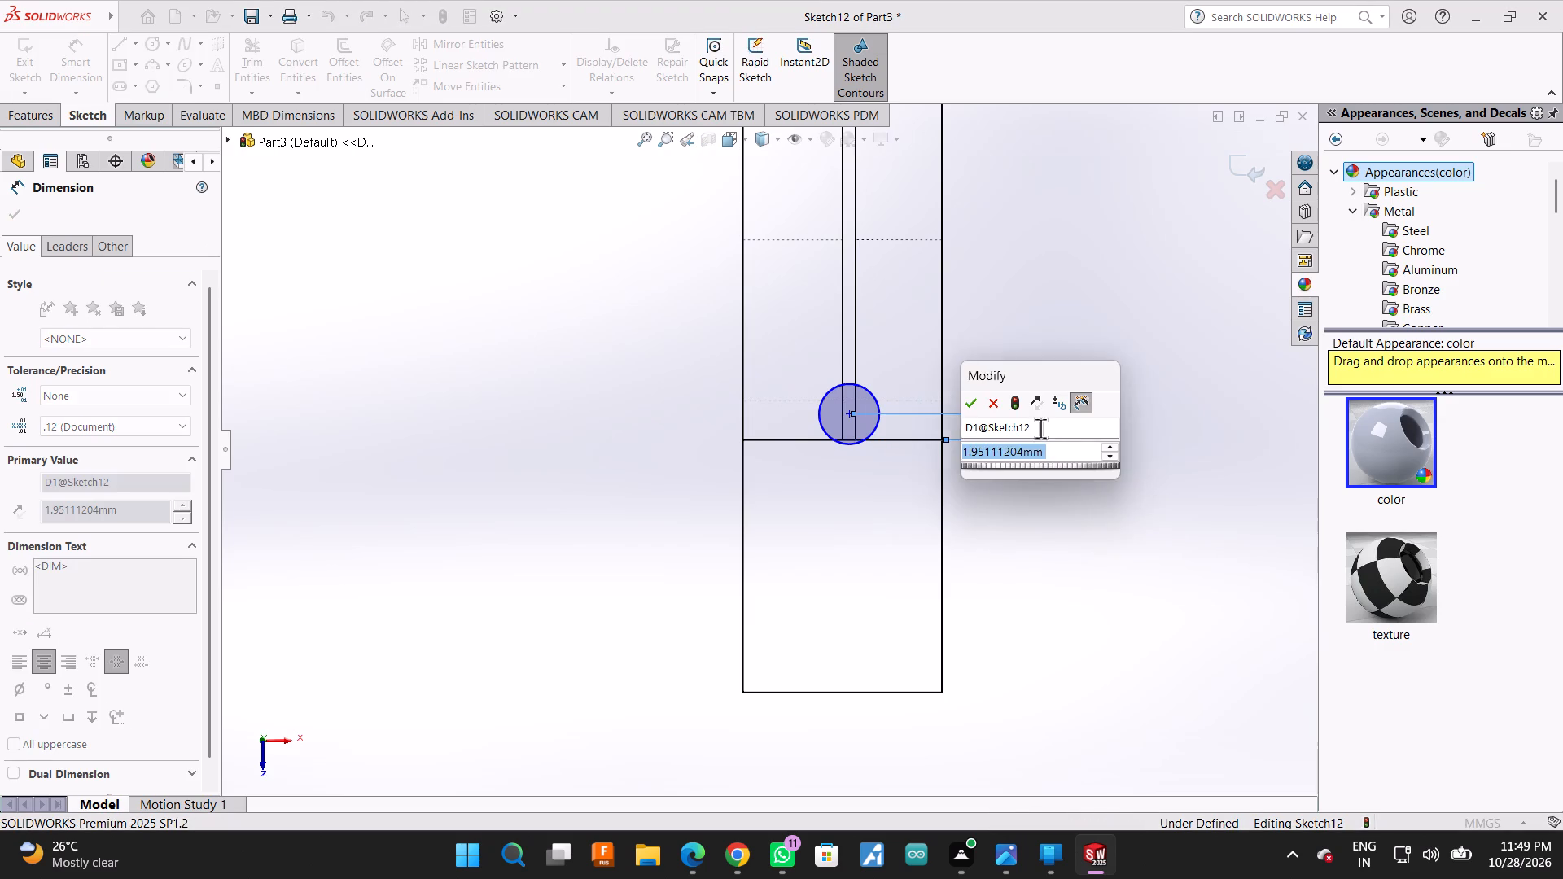
text(10)
key(Return)
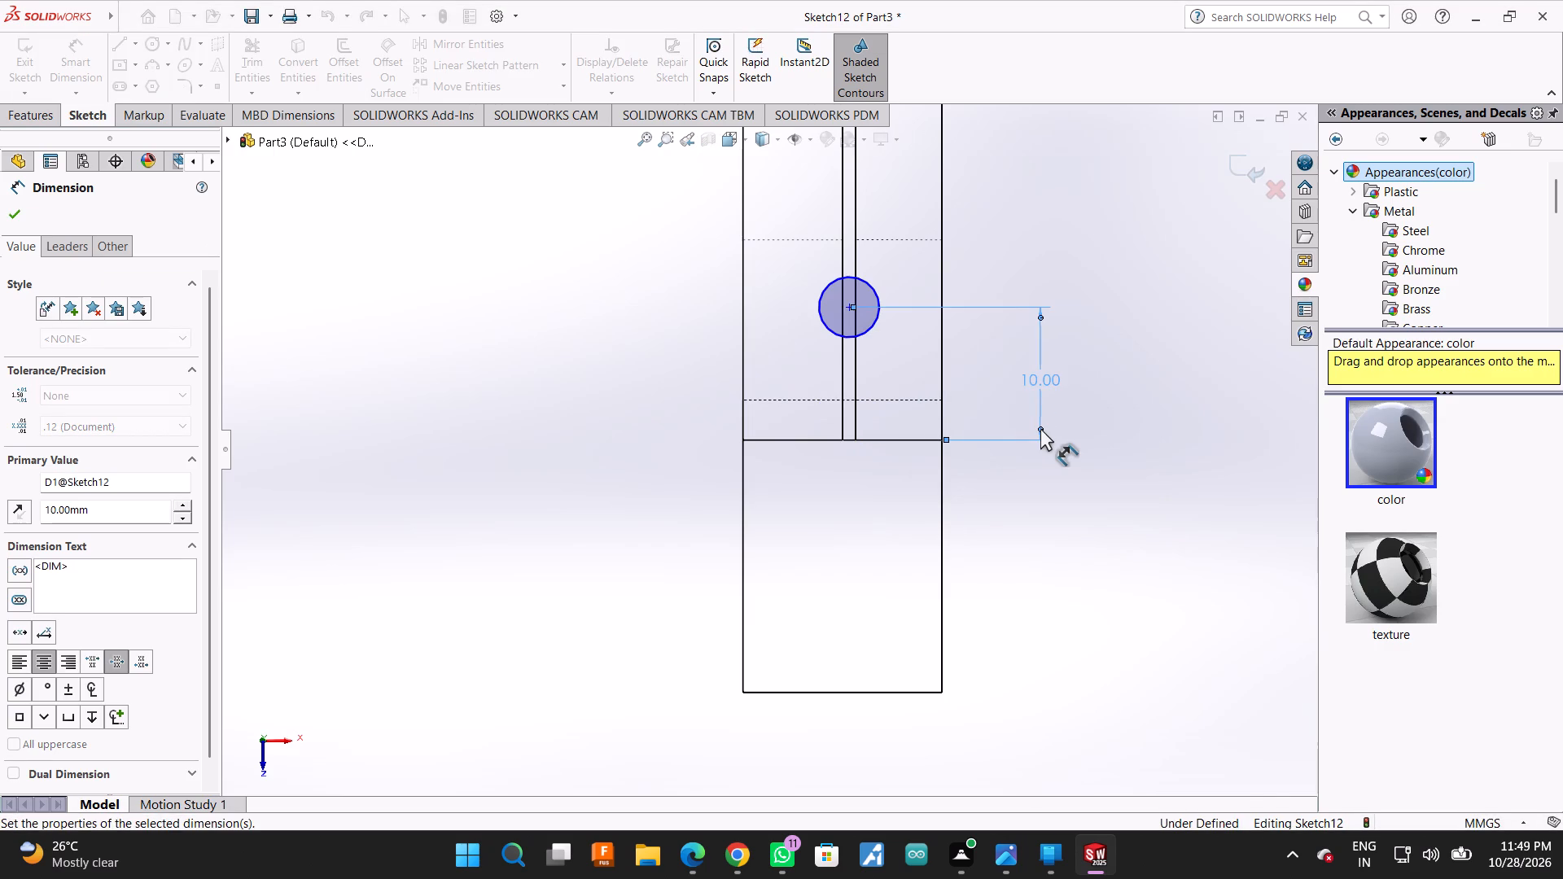
click(20, 204)
Check the vertical distance between the lower circle's centre and the cross hole's hidden edge with a trial dimension.
scroll(825, 271, down, 8)
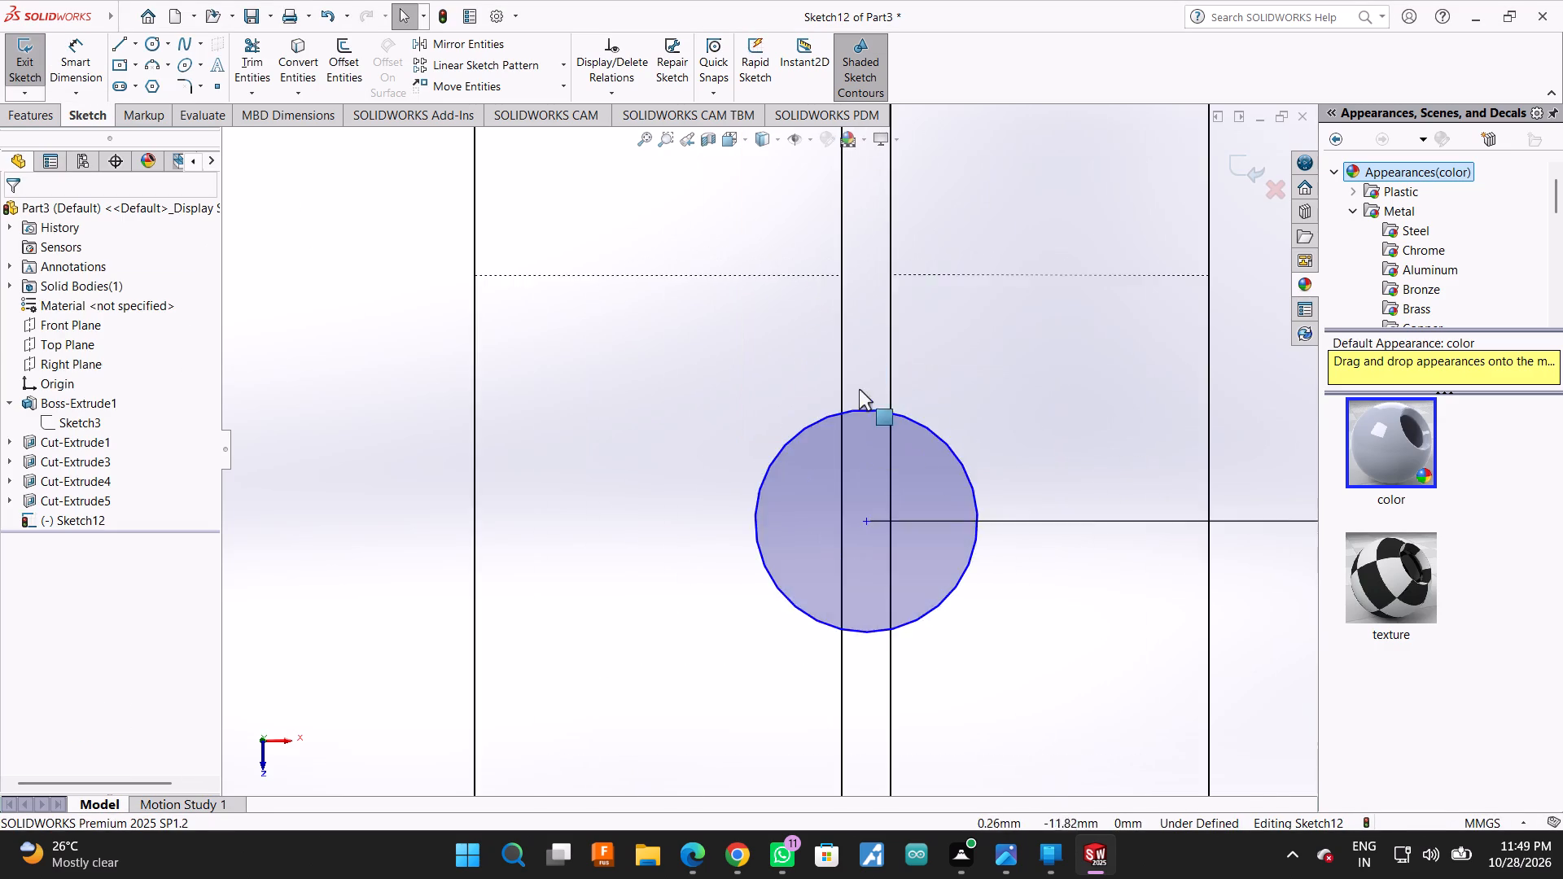
scroll(859, 389, down, 2)
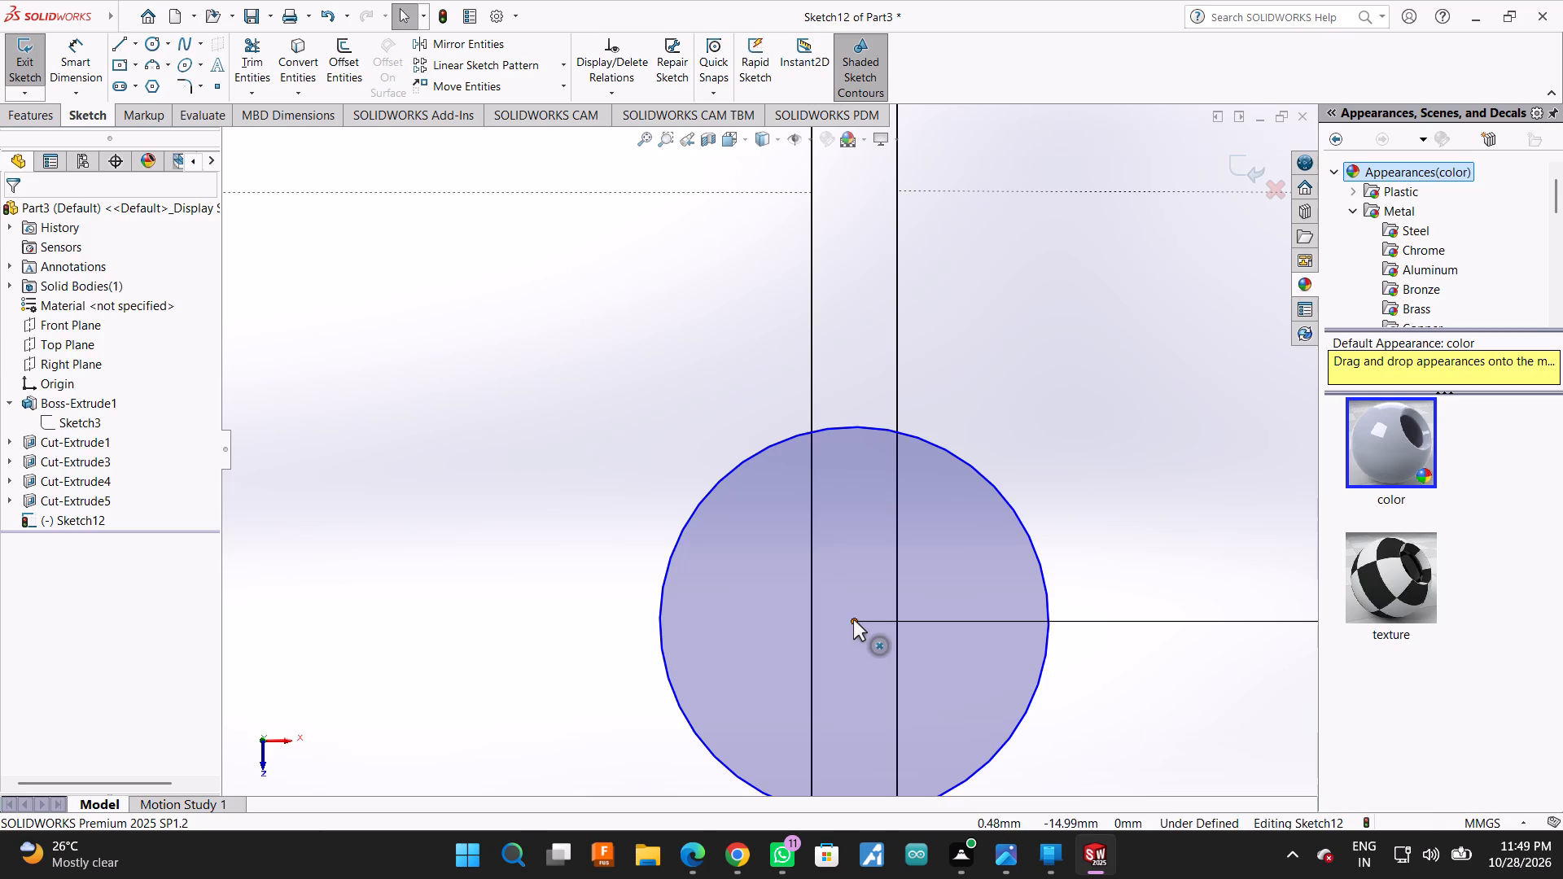
click(853, 619)
click(773, 191)
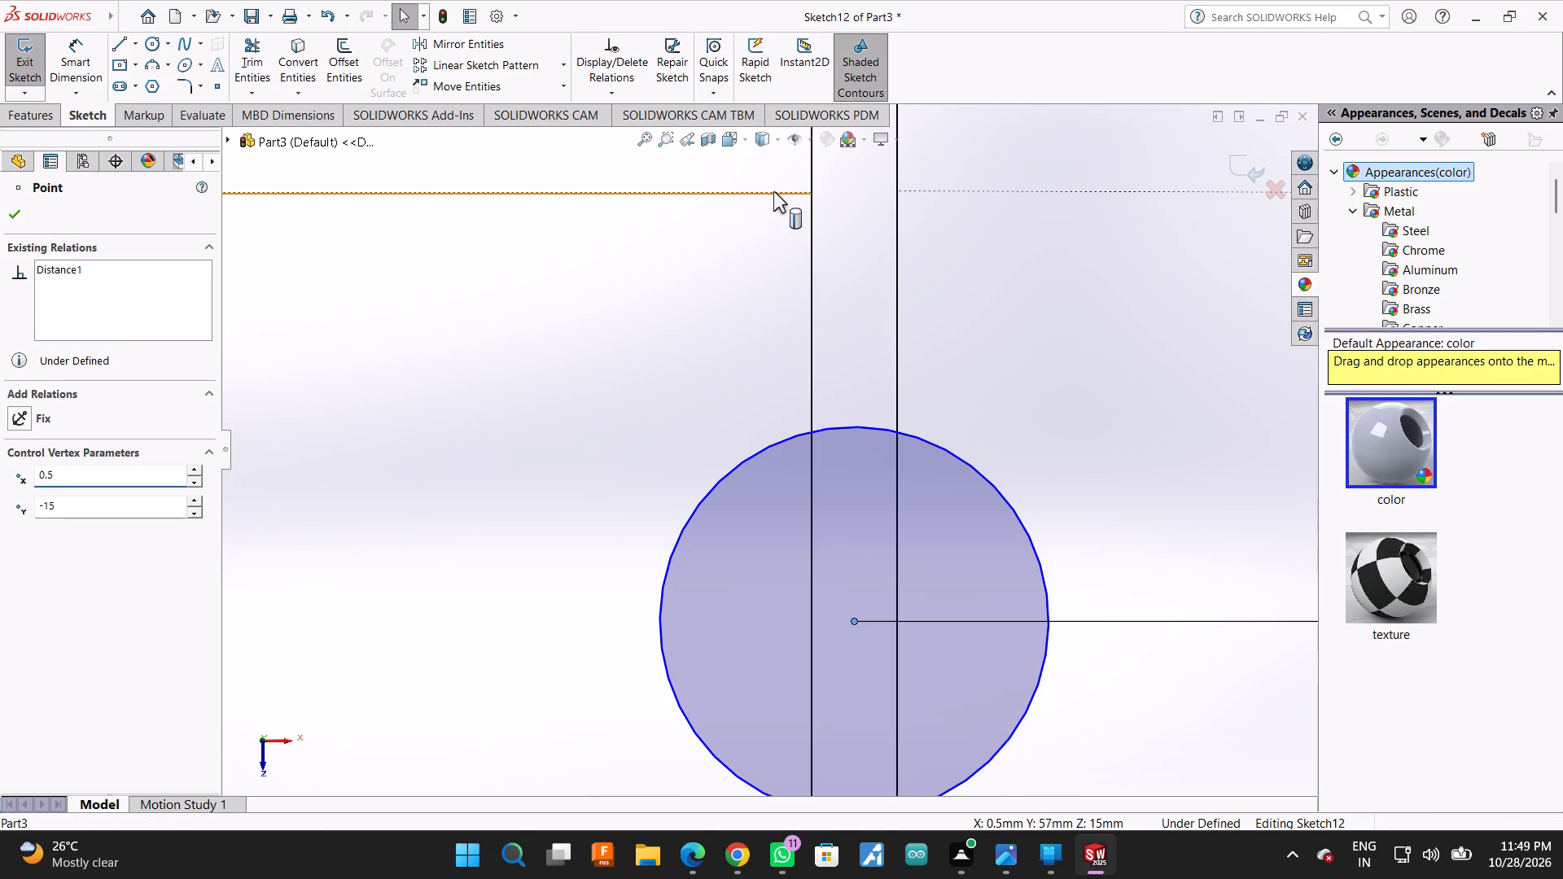
click(68, 40)
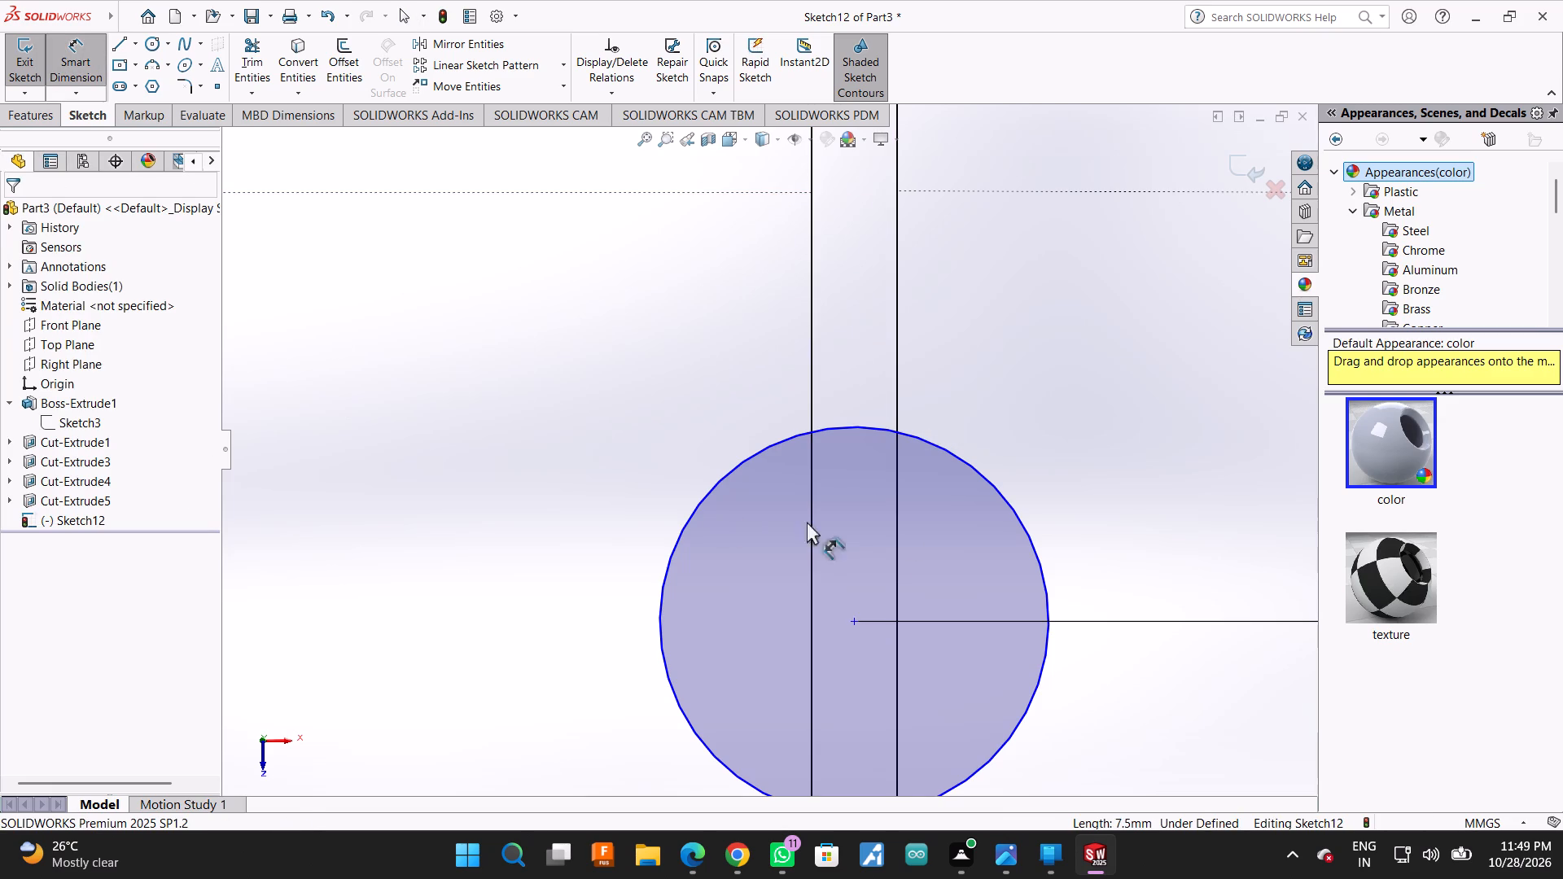
click(852, 620)
click(930, 191)
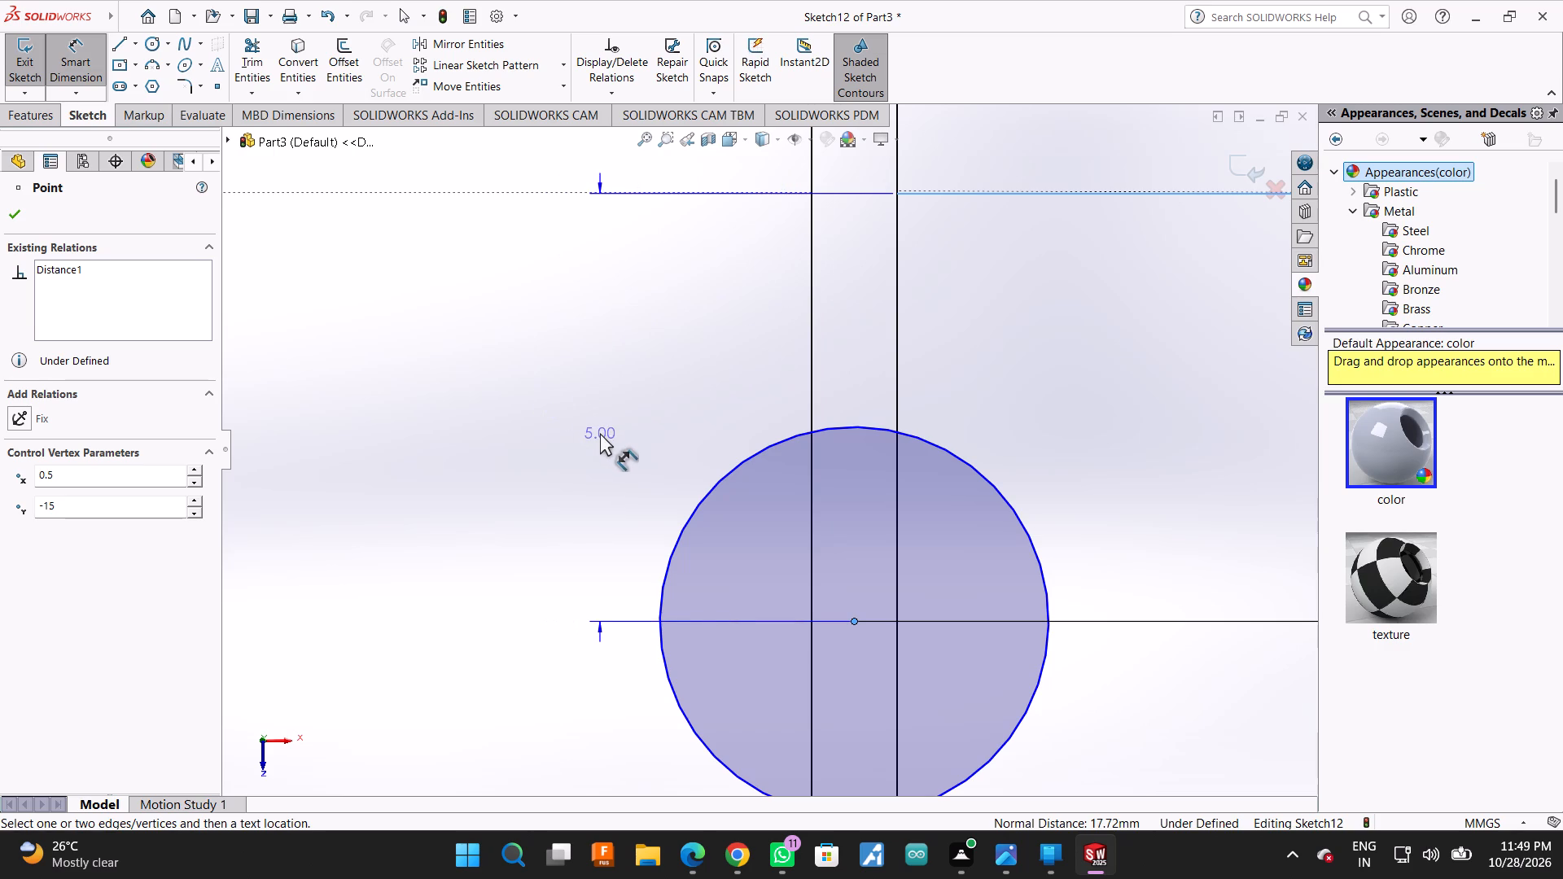
key(Escape)
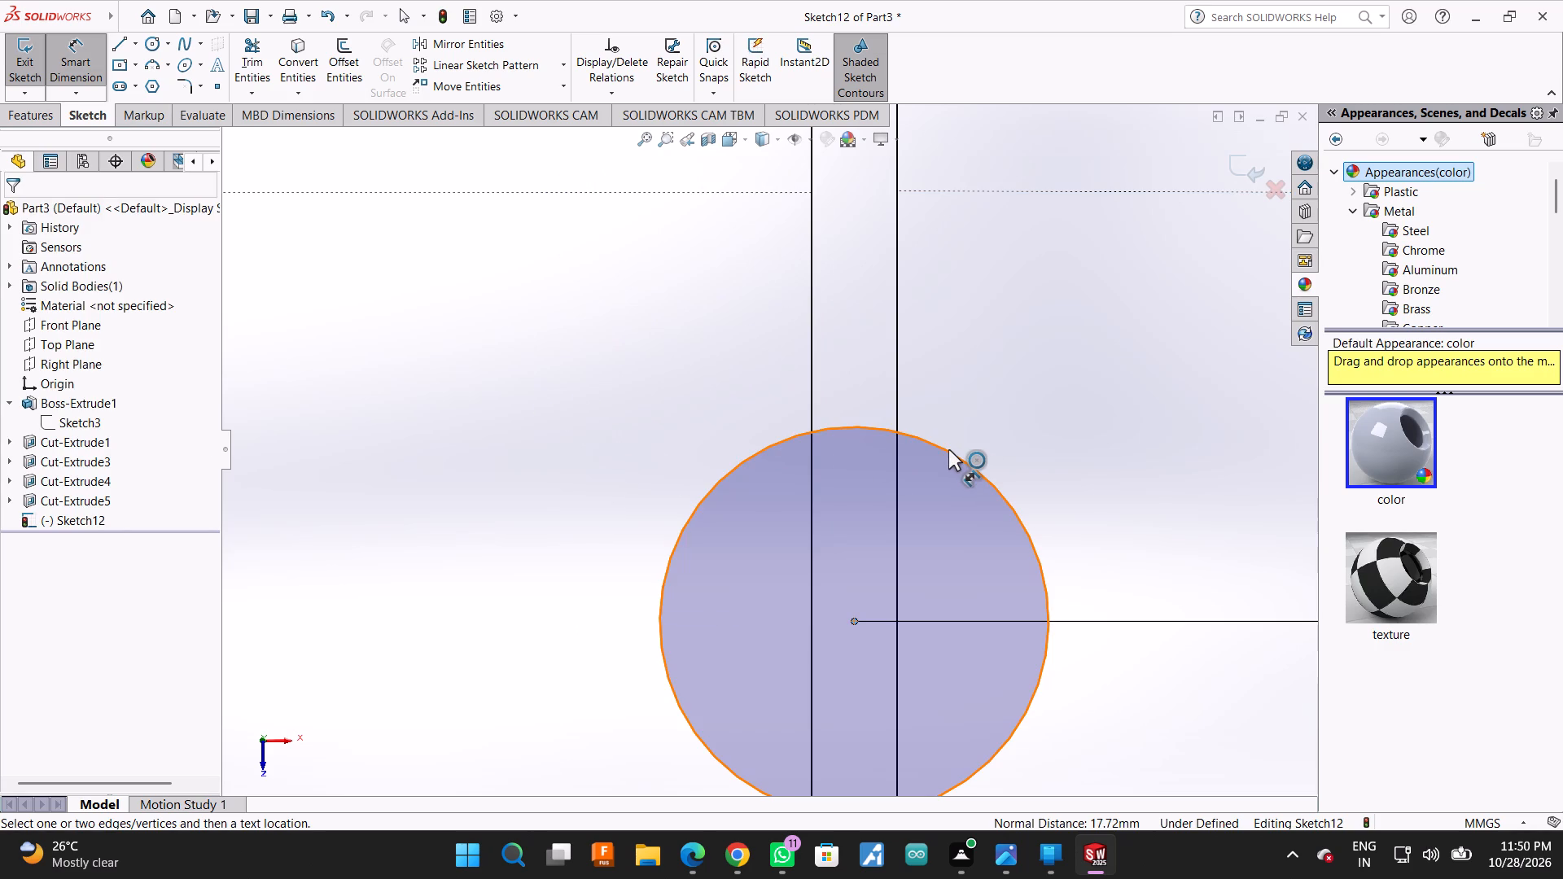
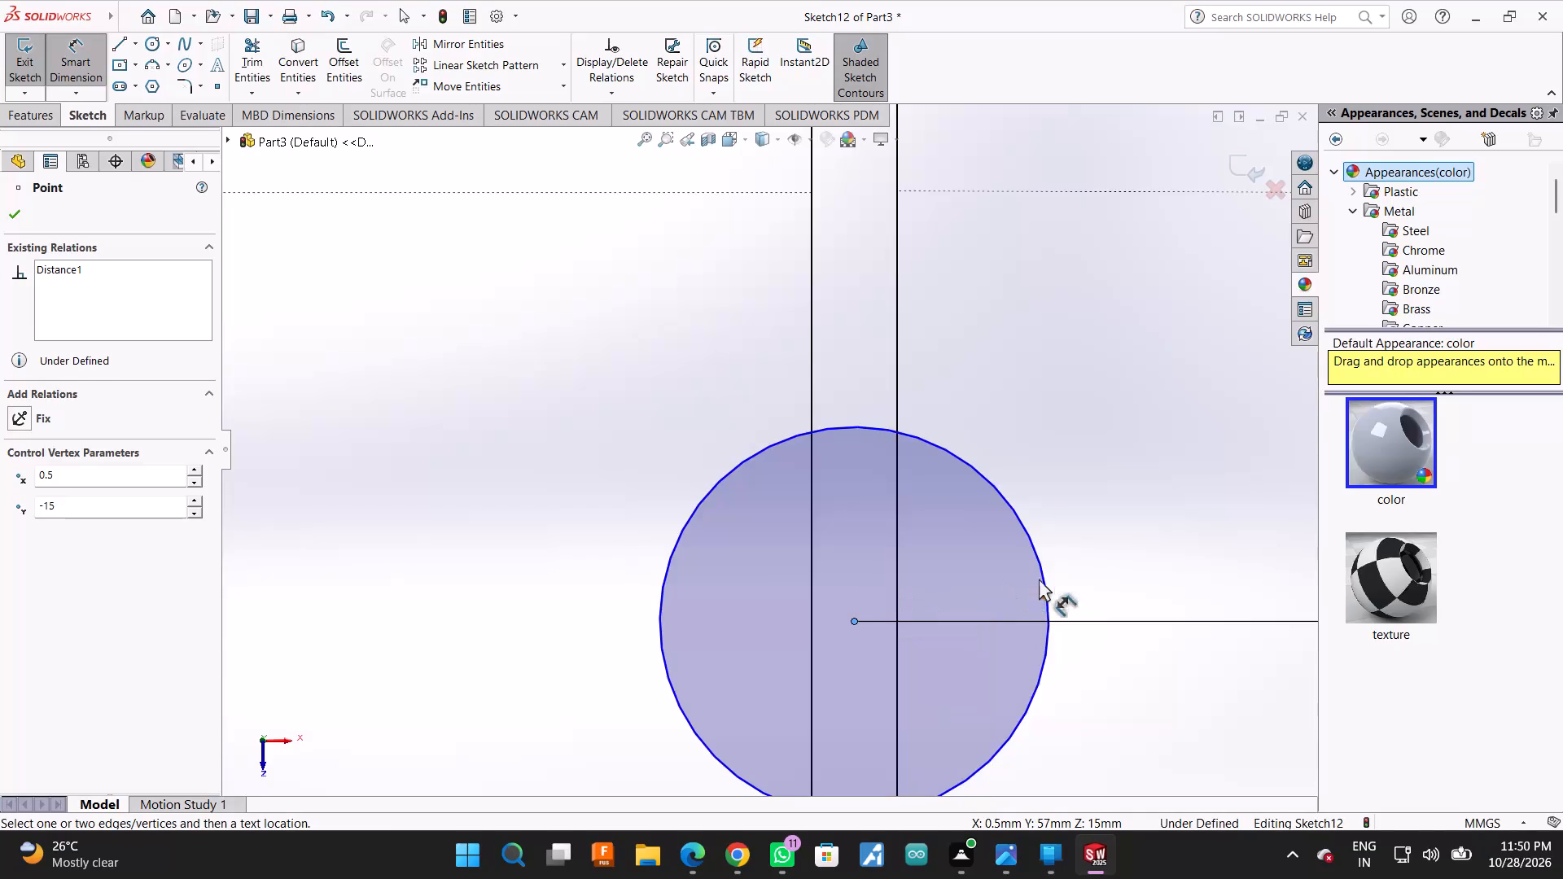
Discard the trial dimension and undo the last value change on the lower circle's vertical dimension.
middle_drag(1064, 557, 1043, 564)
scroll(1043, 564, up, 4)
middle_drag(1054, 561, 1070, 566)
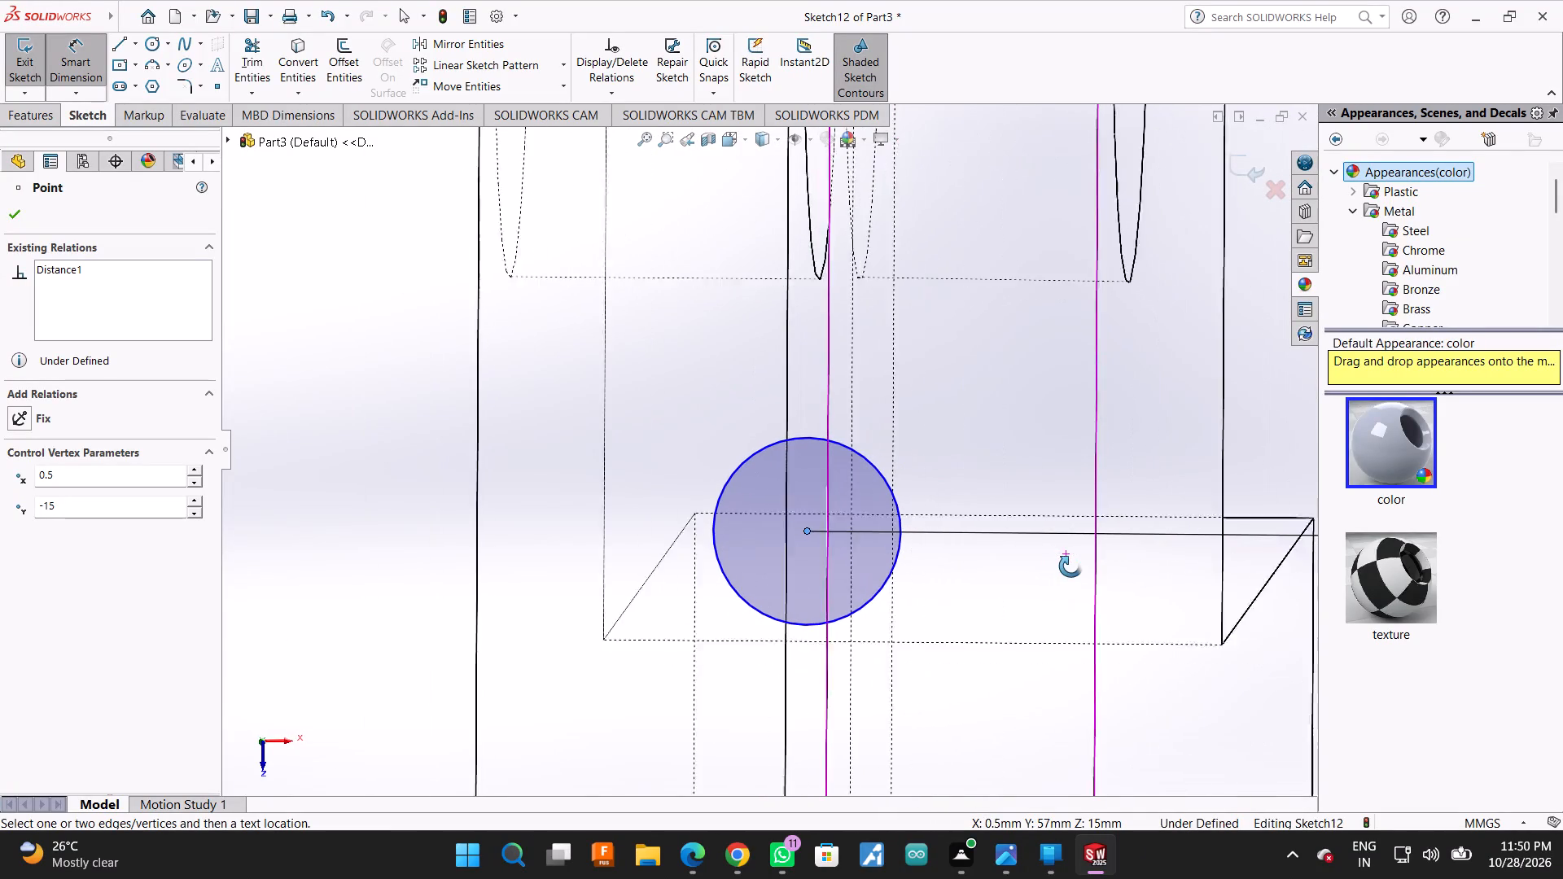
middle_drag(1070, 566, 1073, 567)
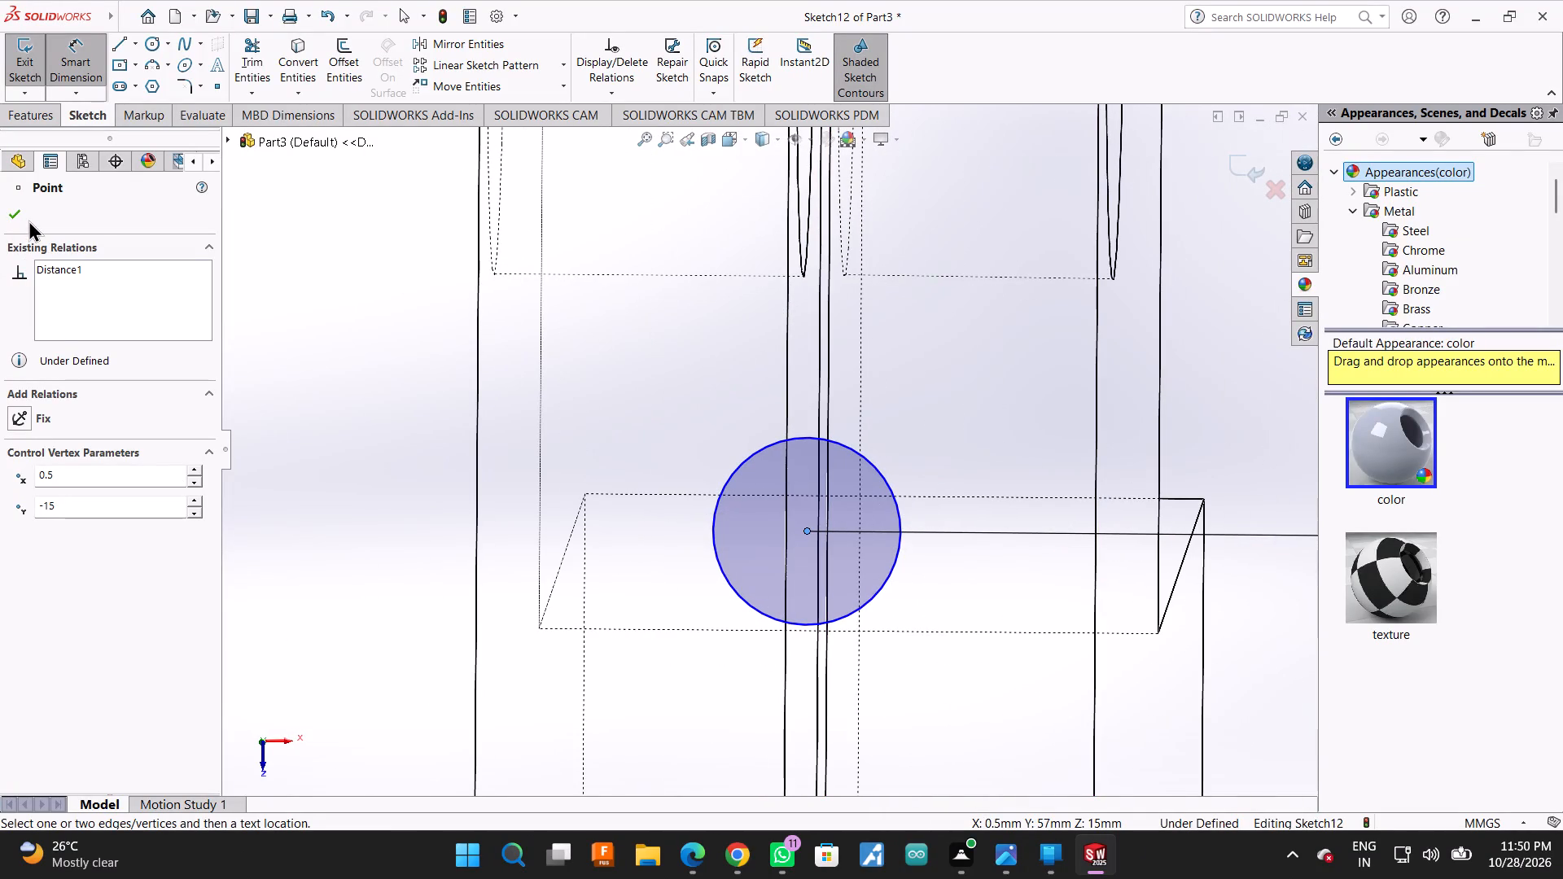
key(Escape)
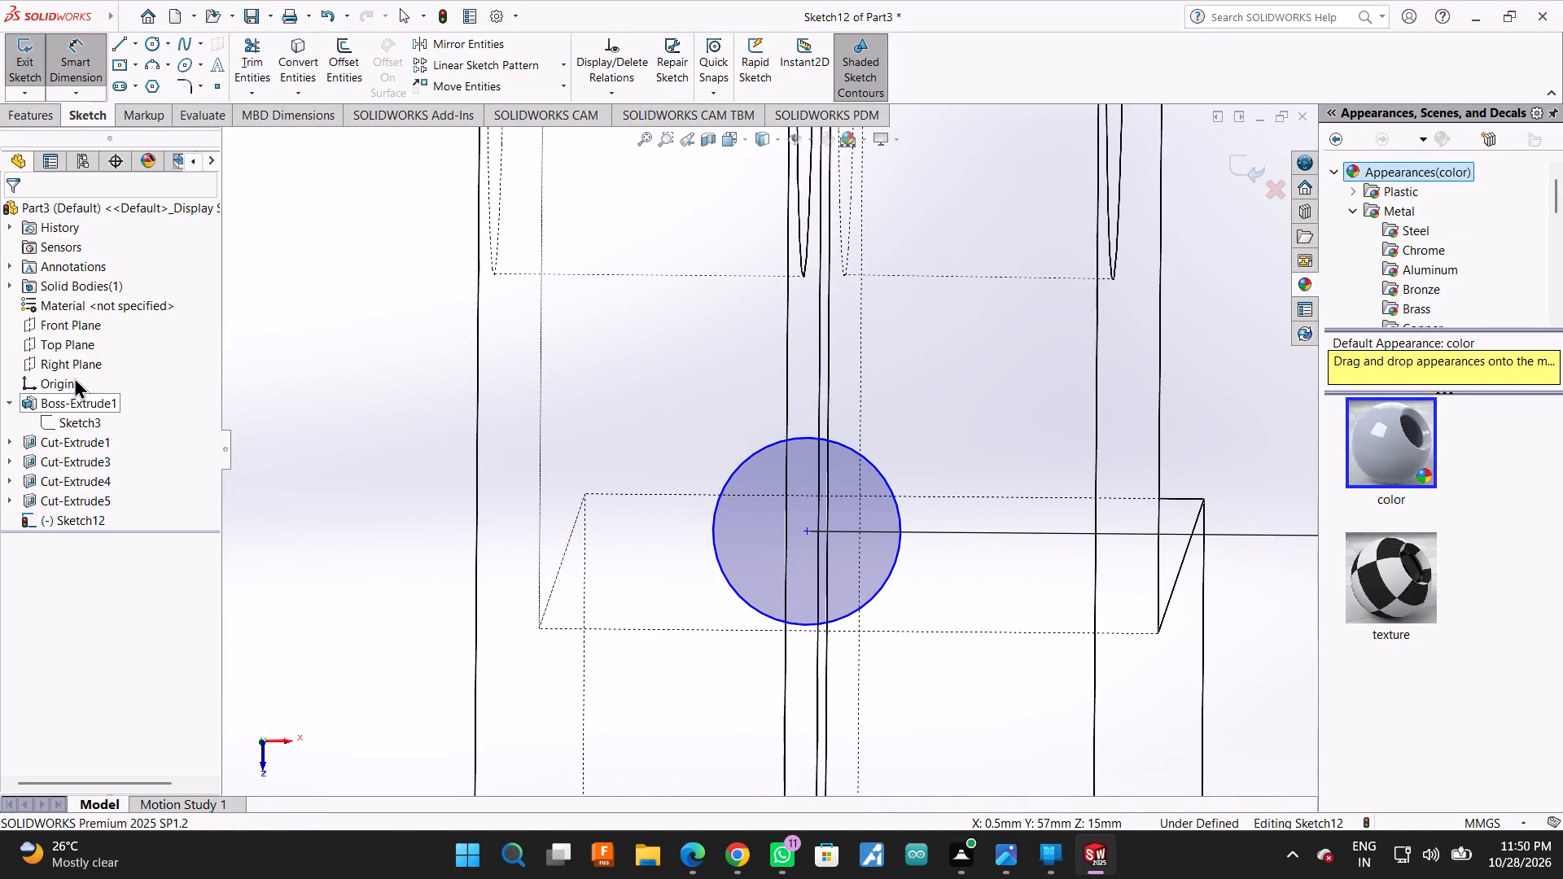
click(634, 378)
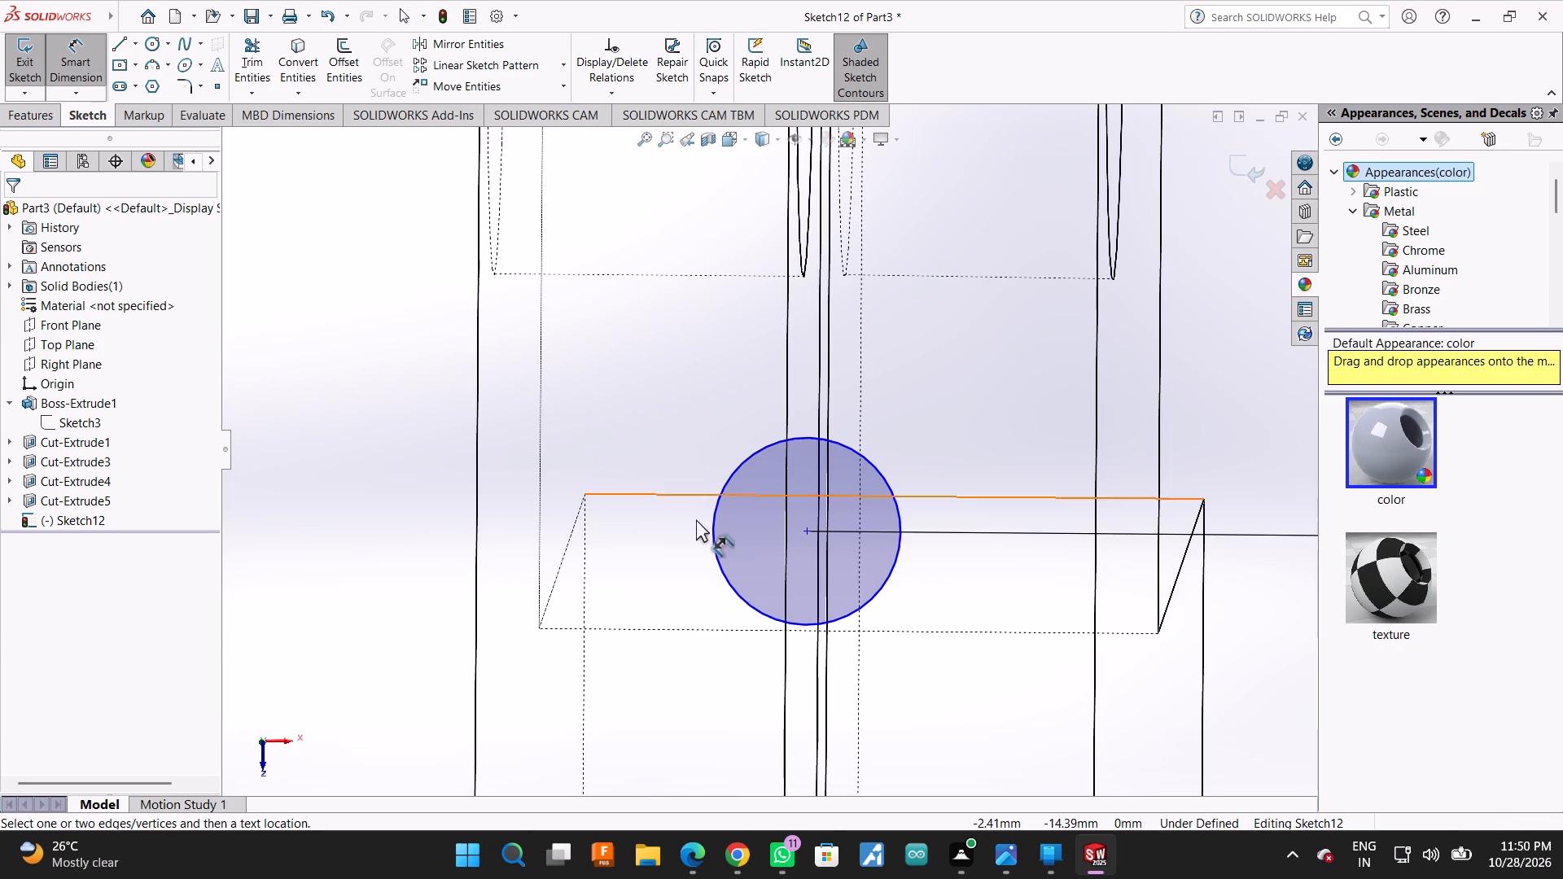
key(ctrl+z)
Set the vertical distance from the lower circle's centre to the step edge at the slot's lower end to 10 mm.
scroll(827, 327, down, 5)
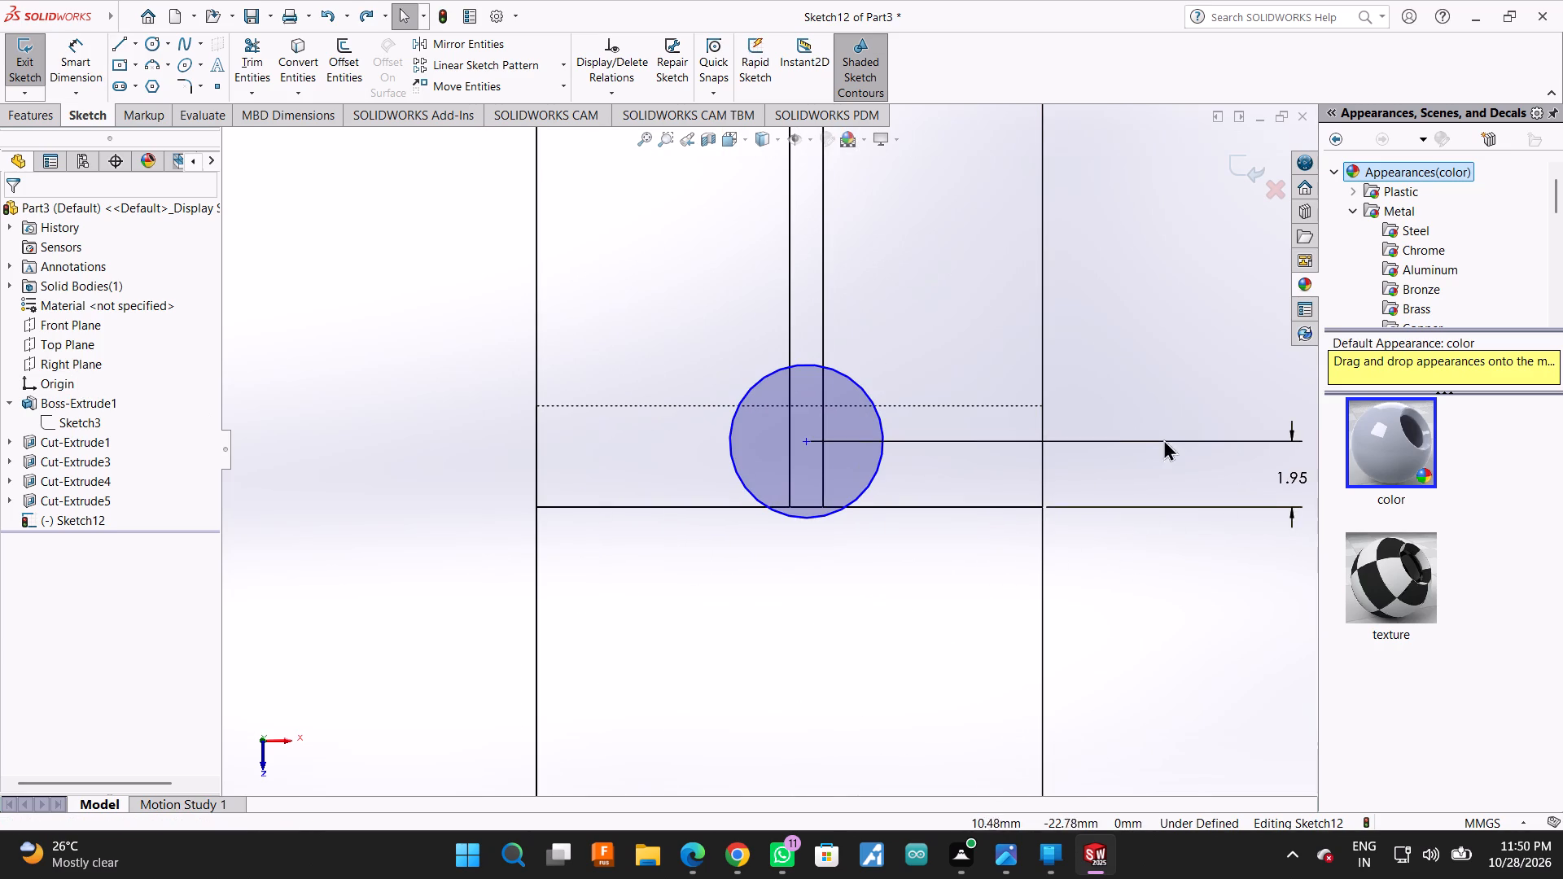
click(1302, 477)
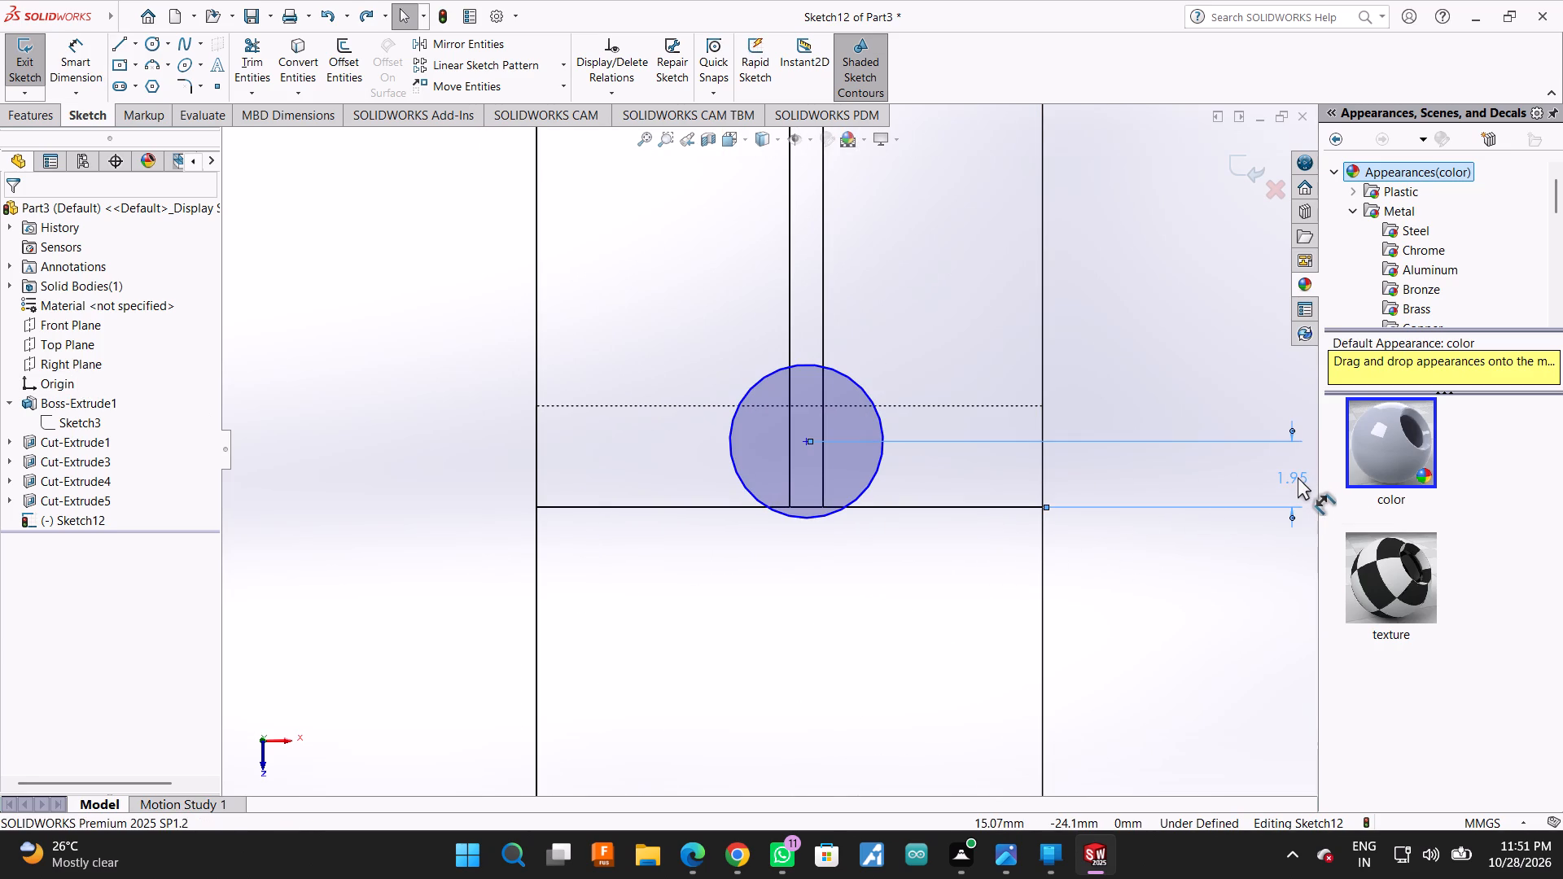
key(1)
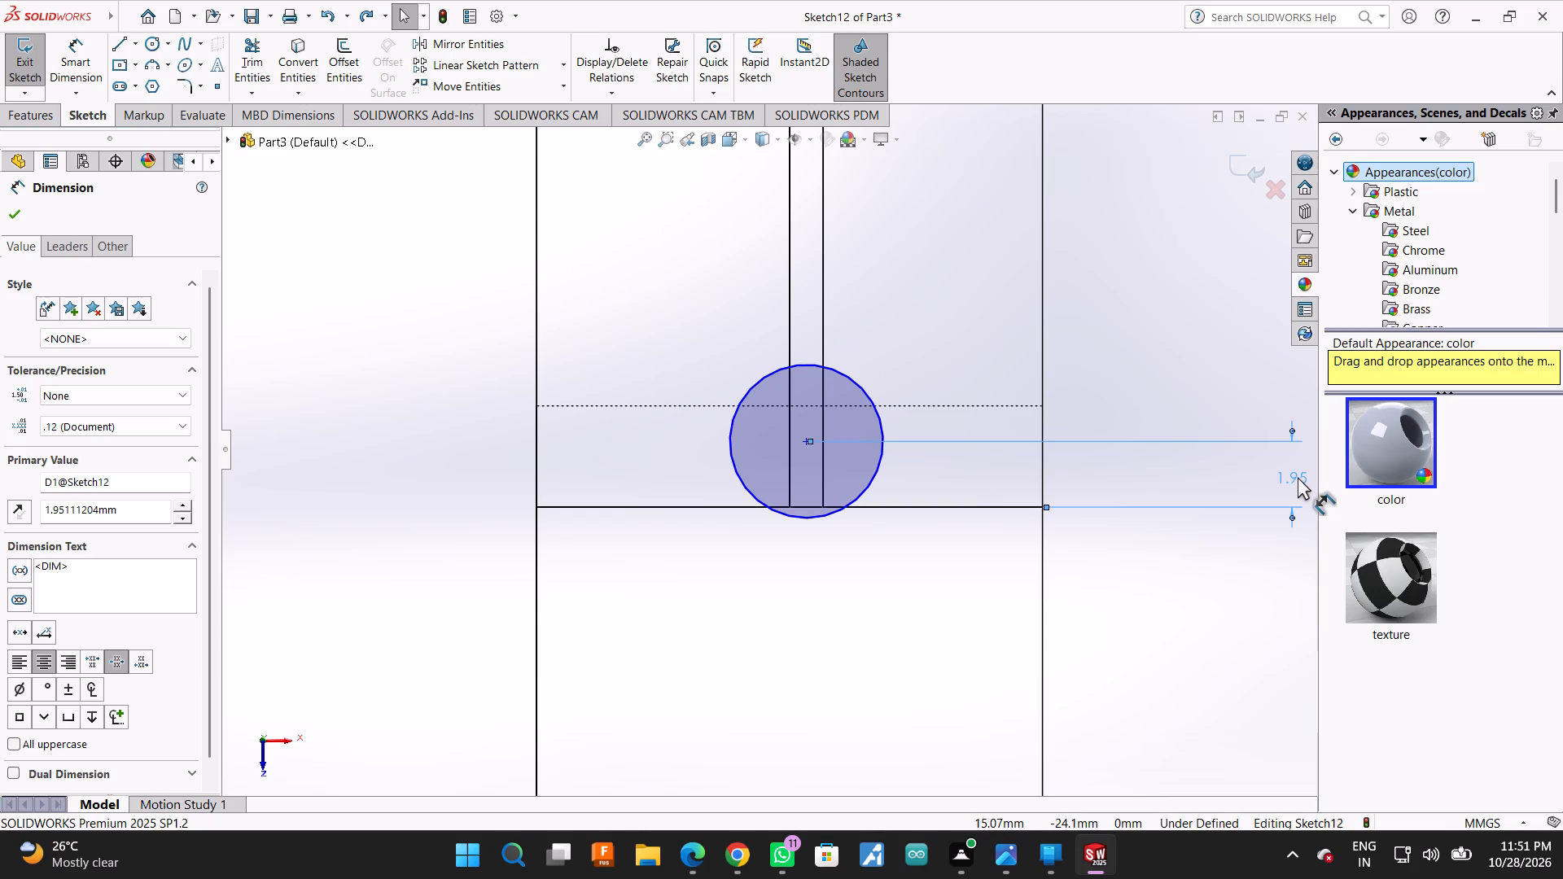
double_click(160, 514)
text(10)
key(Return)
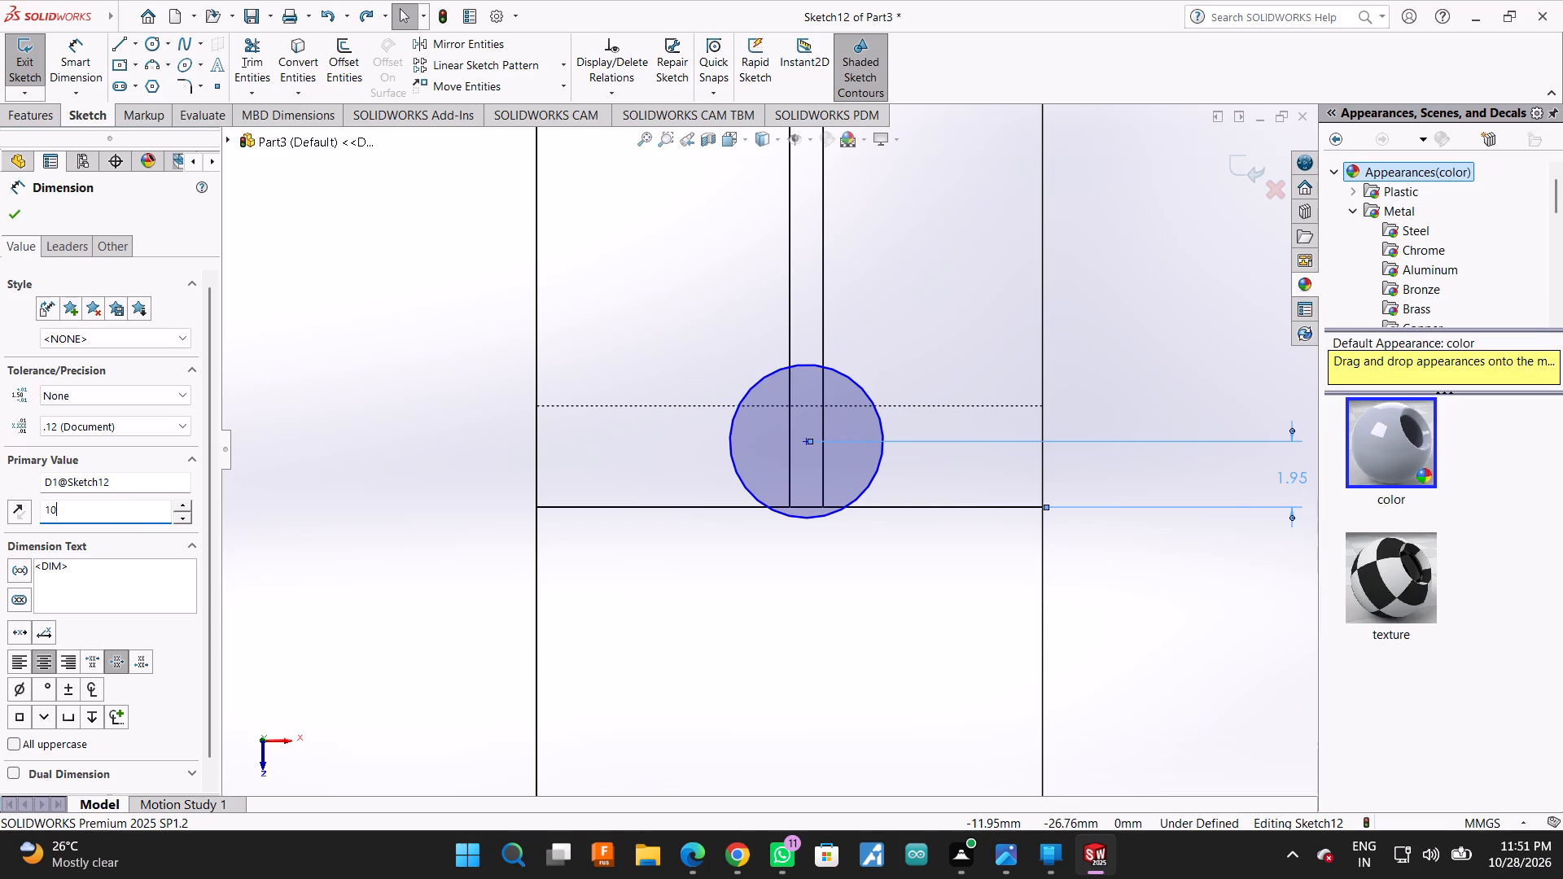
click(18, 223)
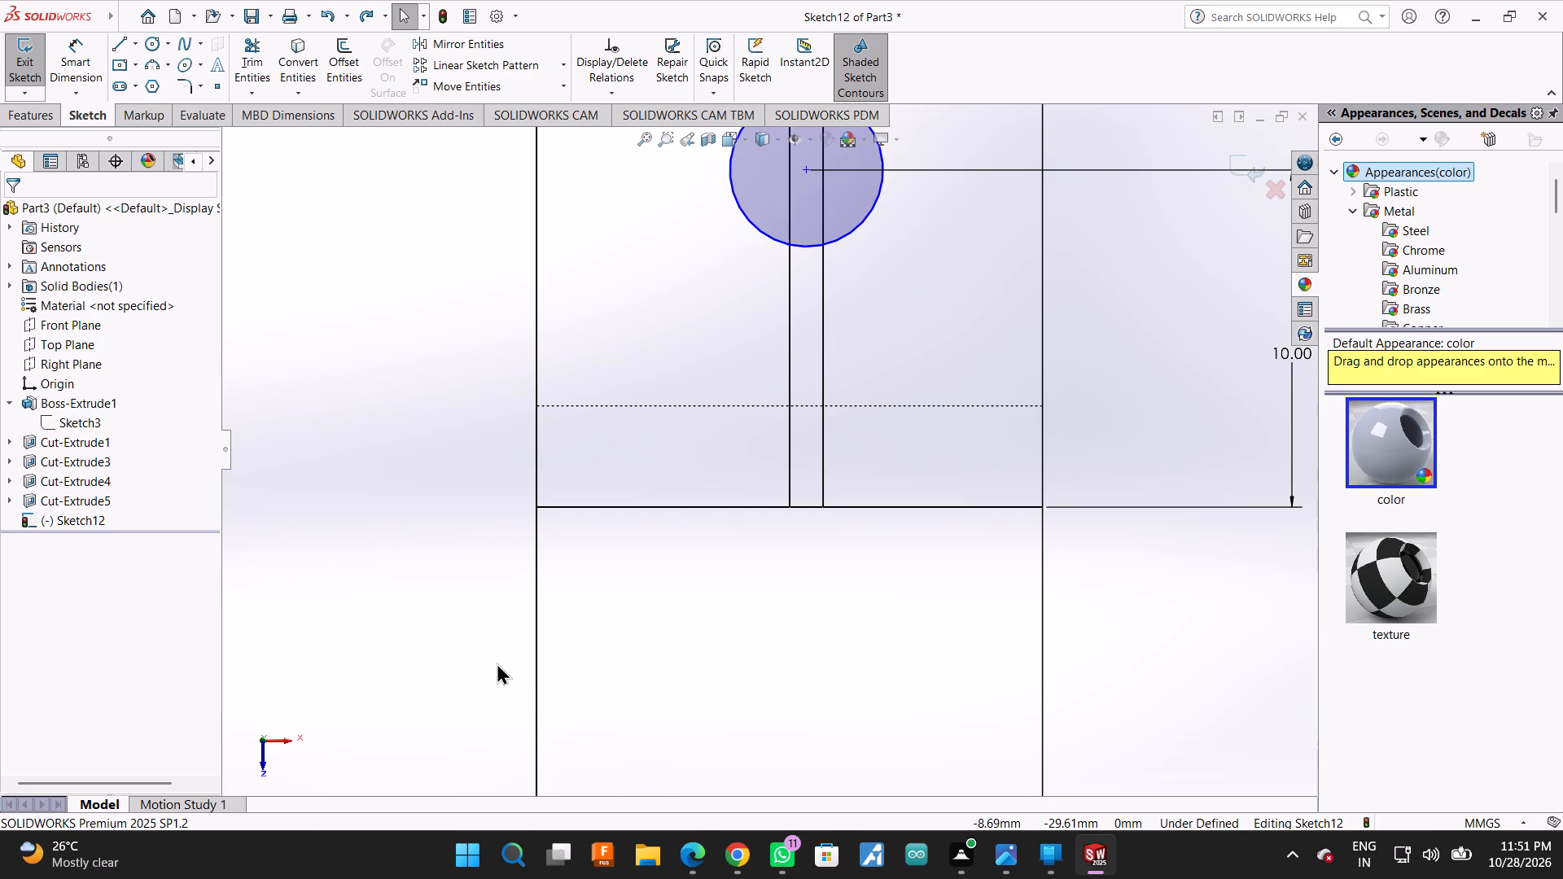
Check the vertical distance between the lower circle's centre and the cross hole's nearer hidden edge with a trial dimension.
scroll(785, 646, up, 6)
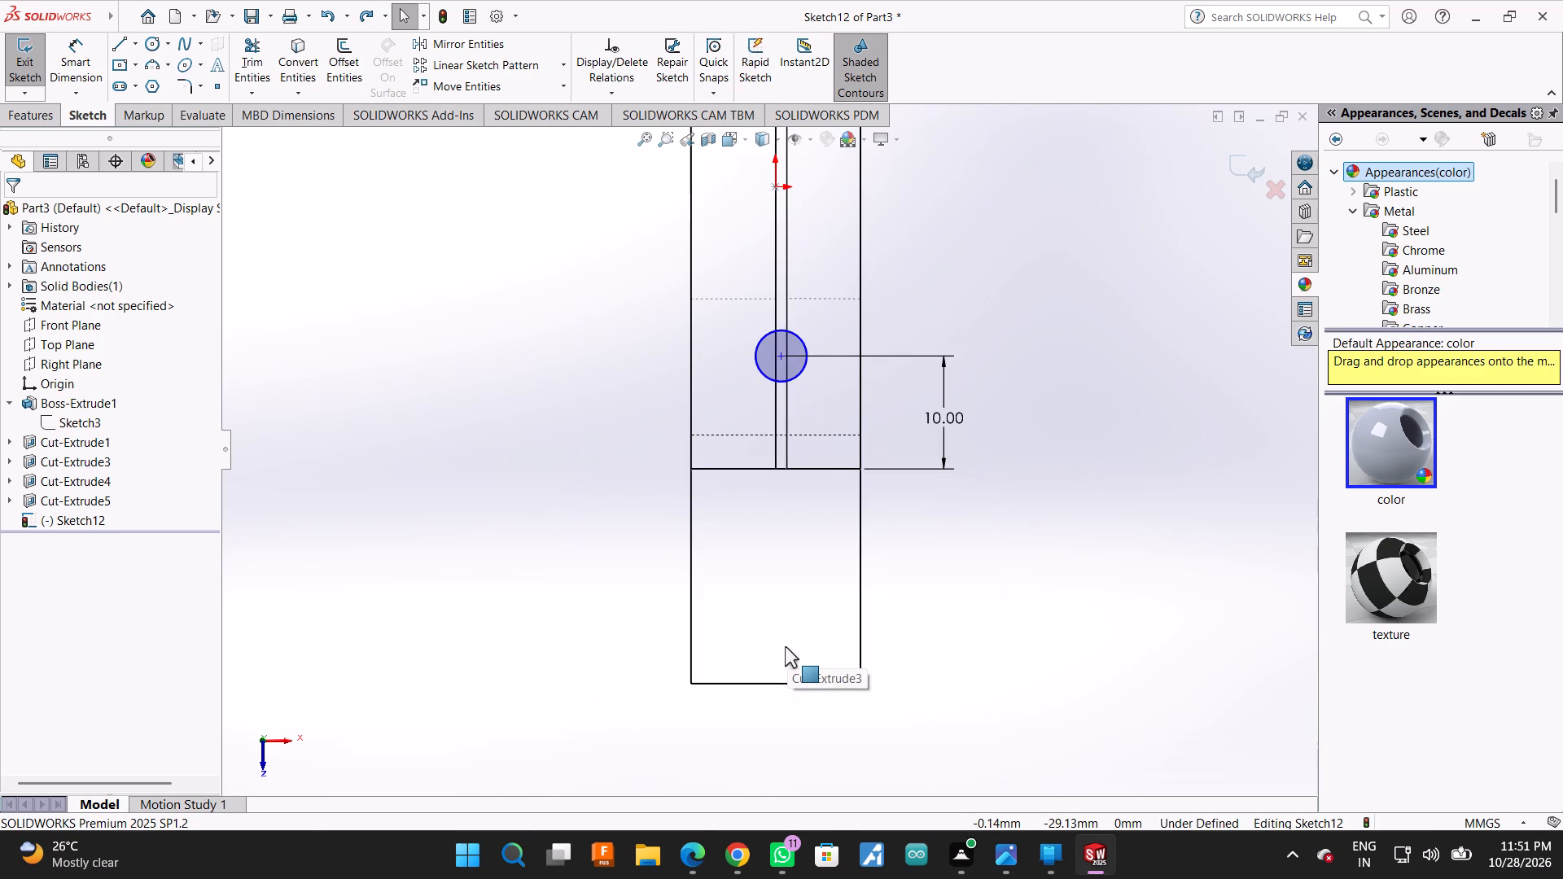
scroll(787, 479, down, 2)
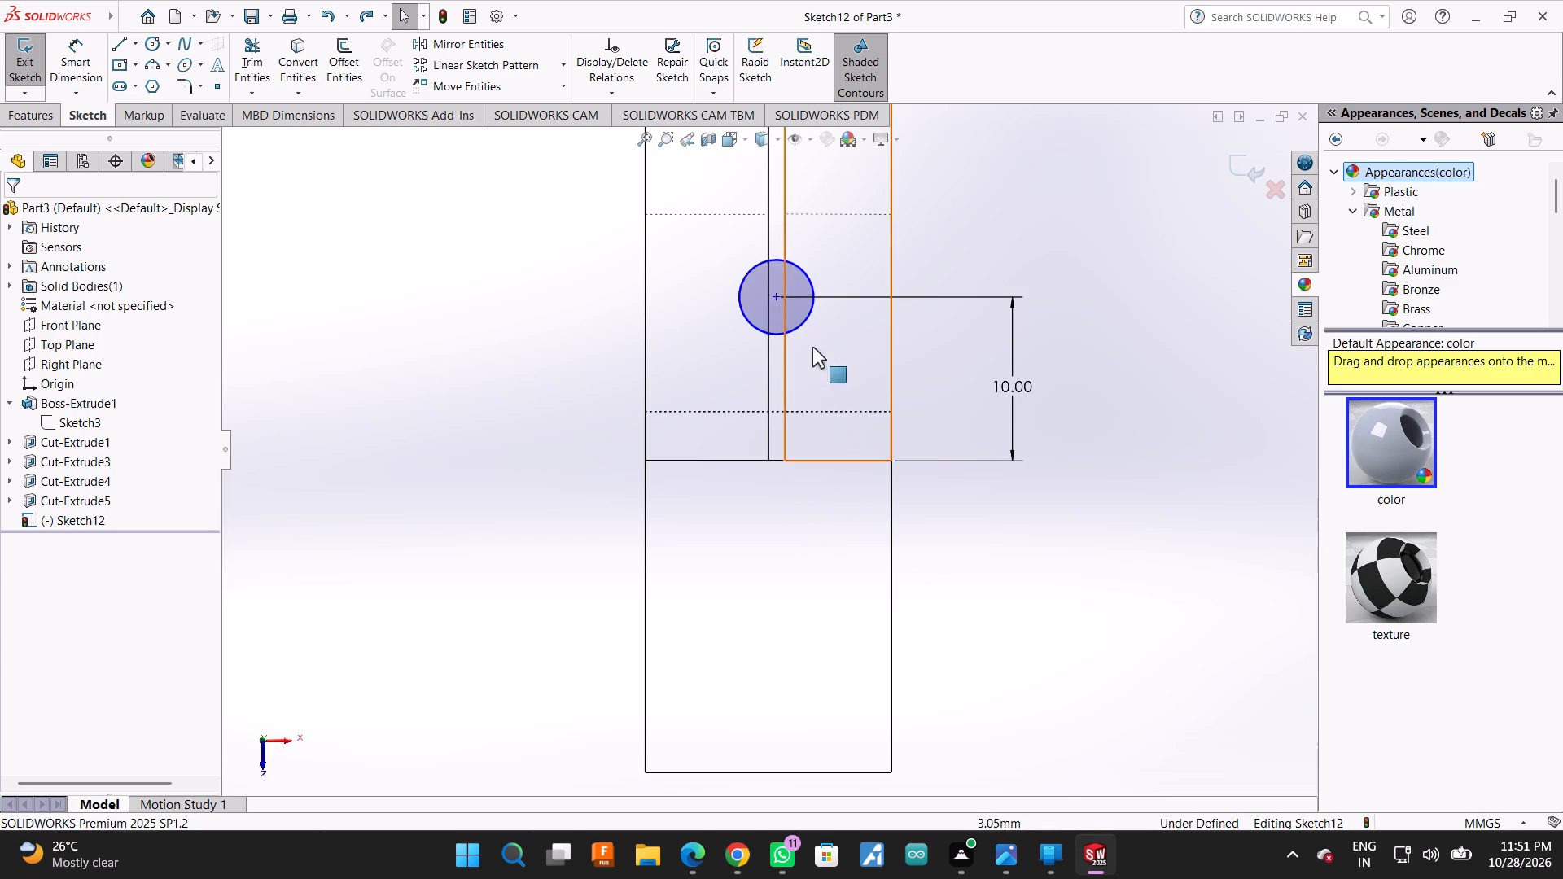
scroll(791, 252, down, 2)
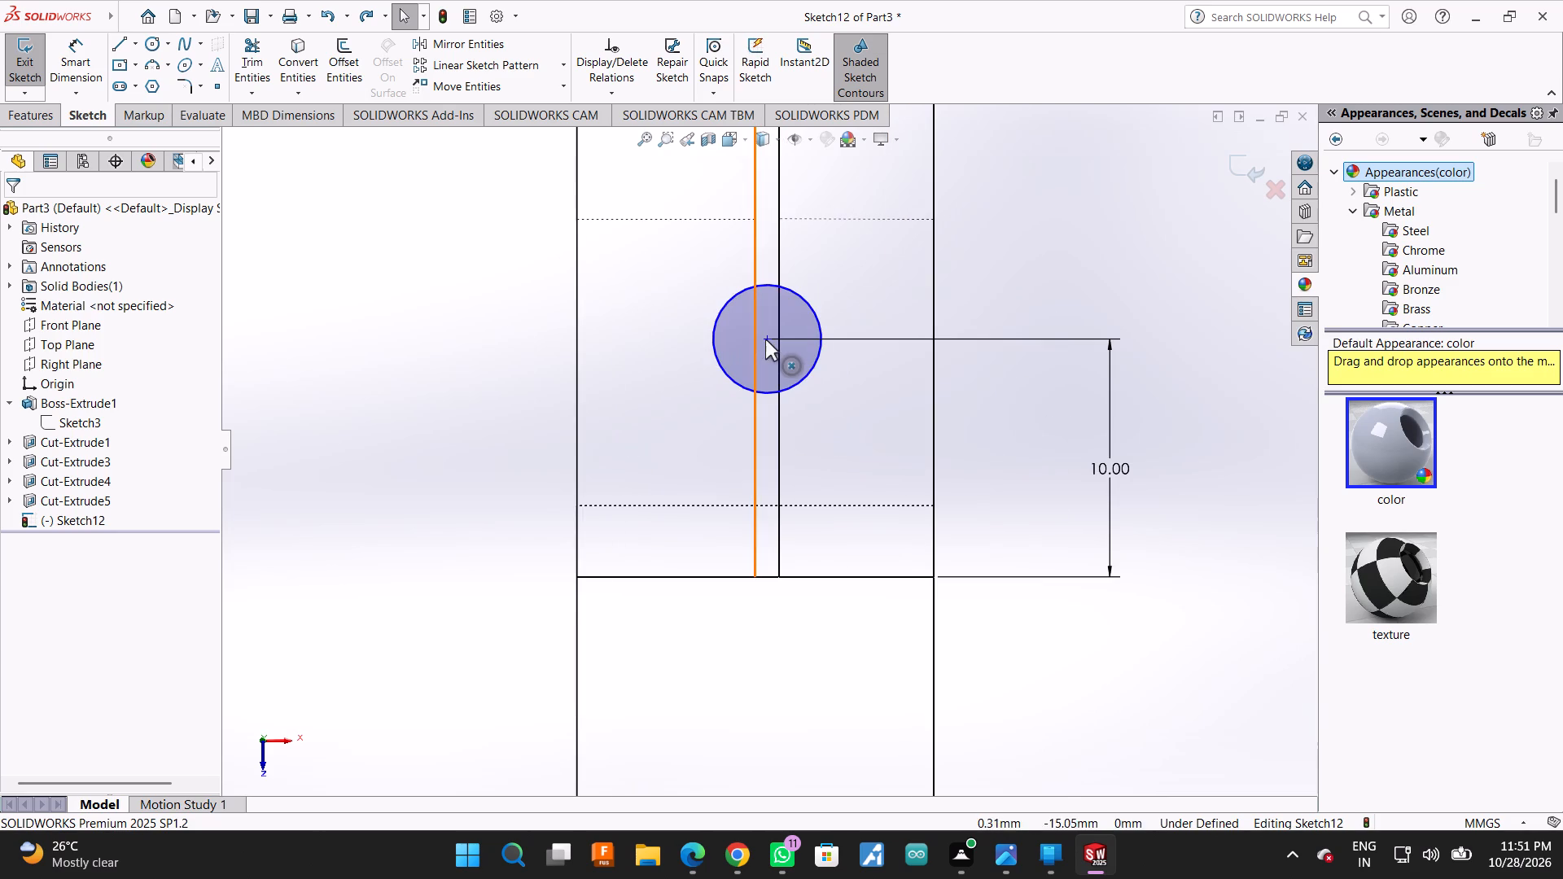
click(765, 339)
click(794, 220)
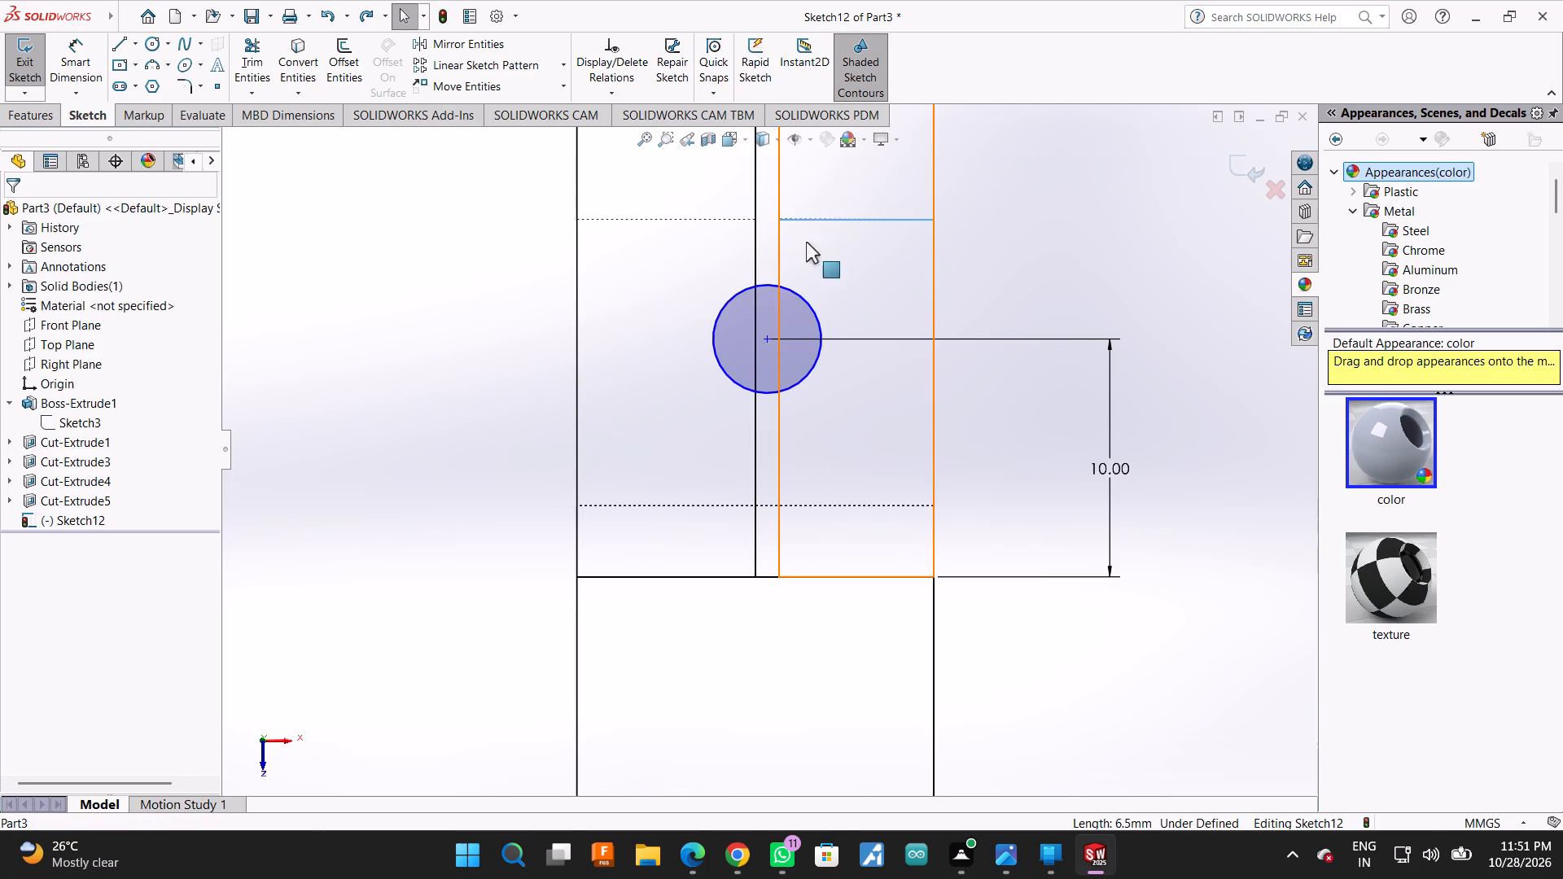
click(90, 50)
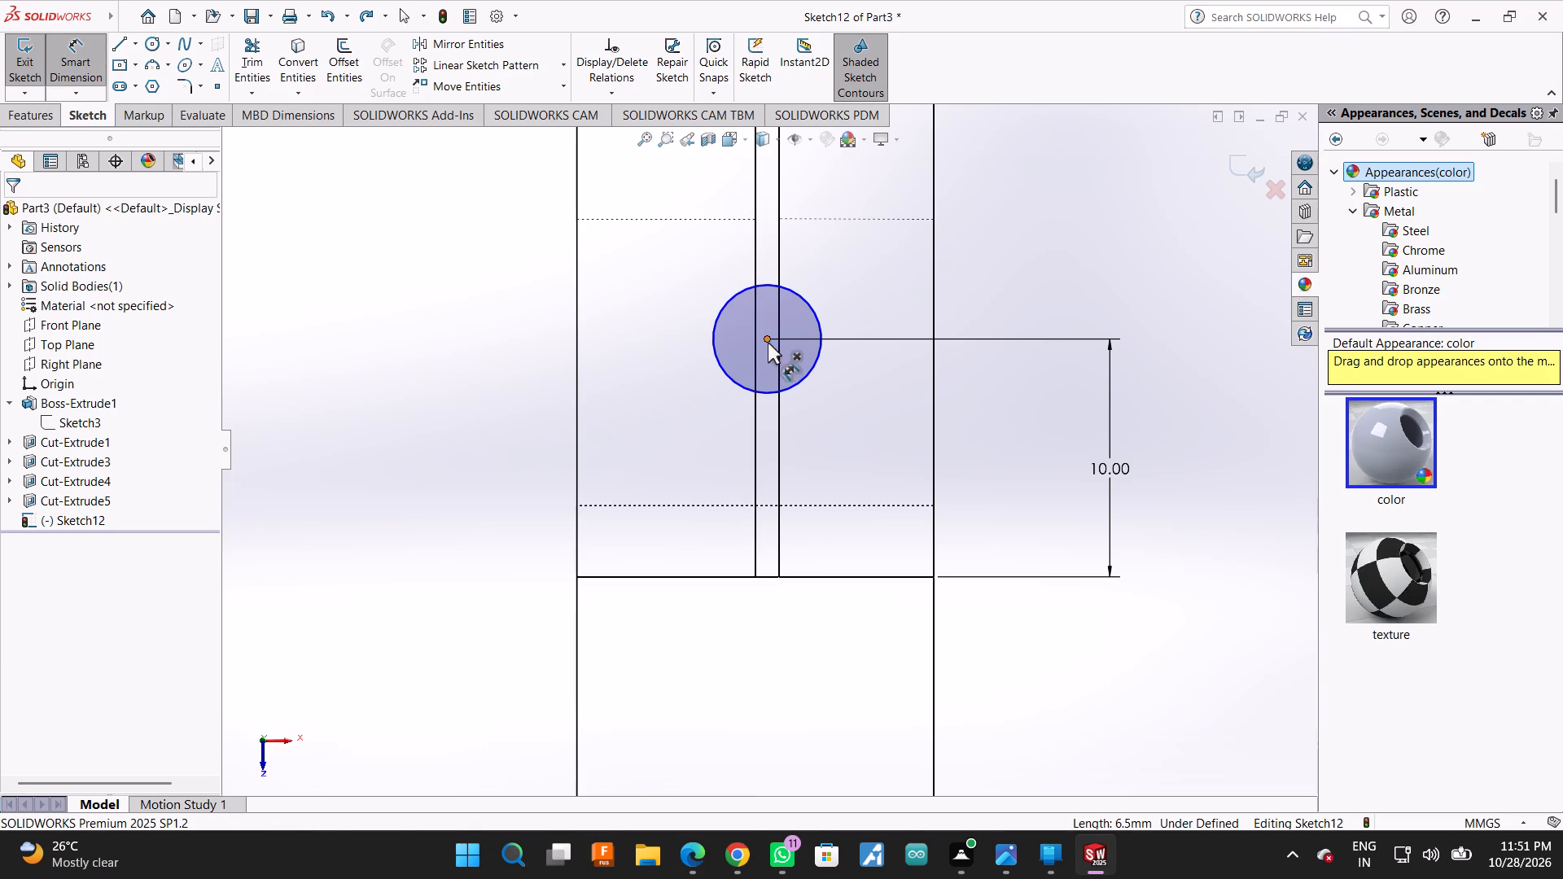
click(768, 341)
click(799, 218)
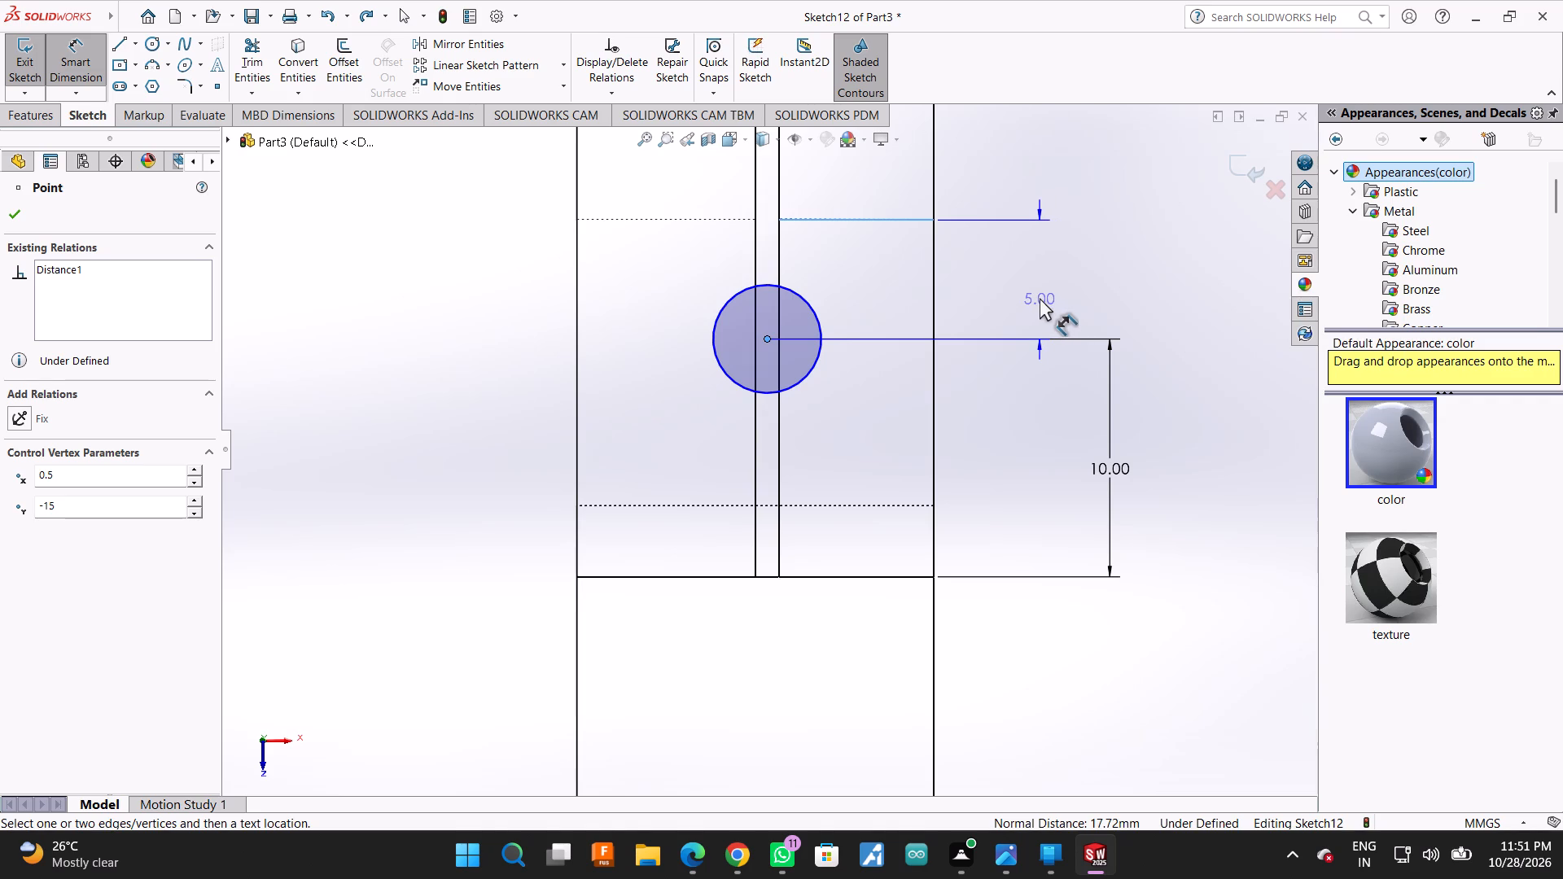
scroll(1040, 298, up, 5)
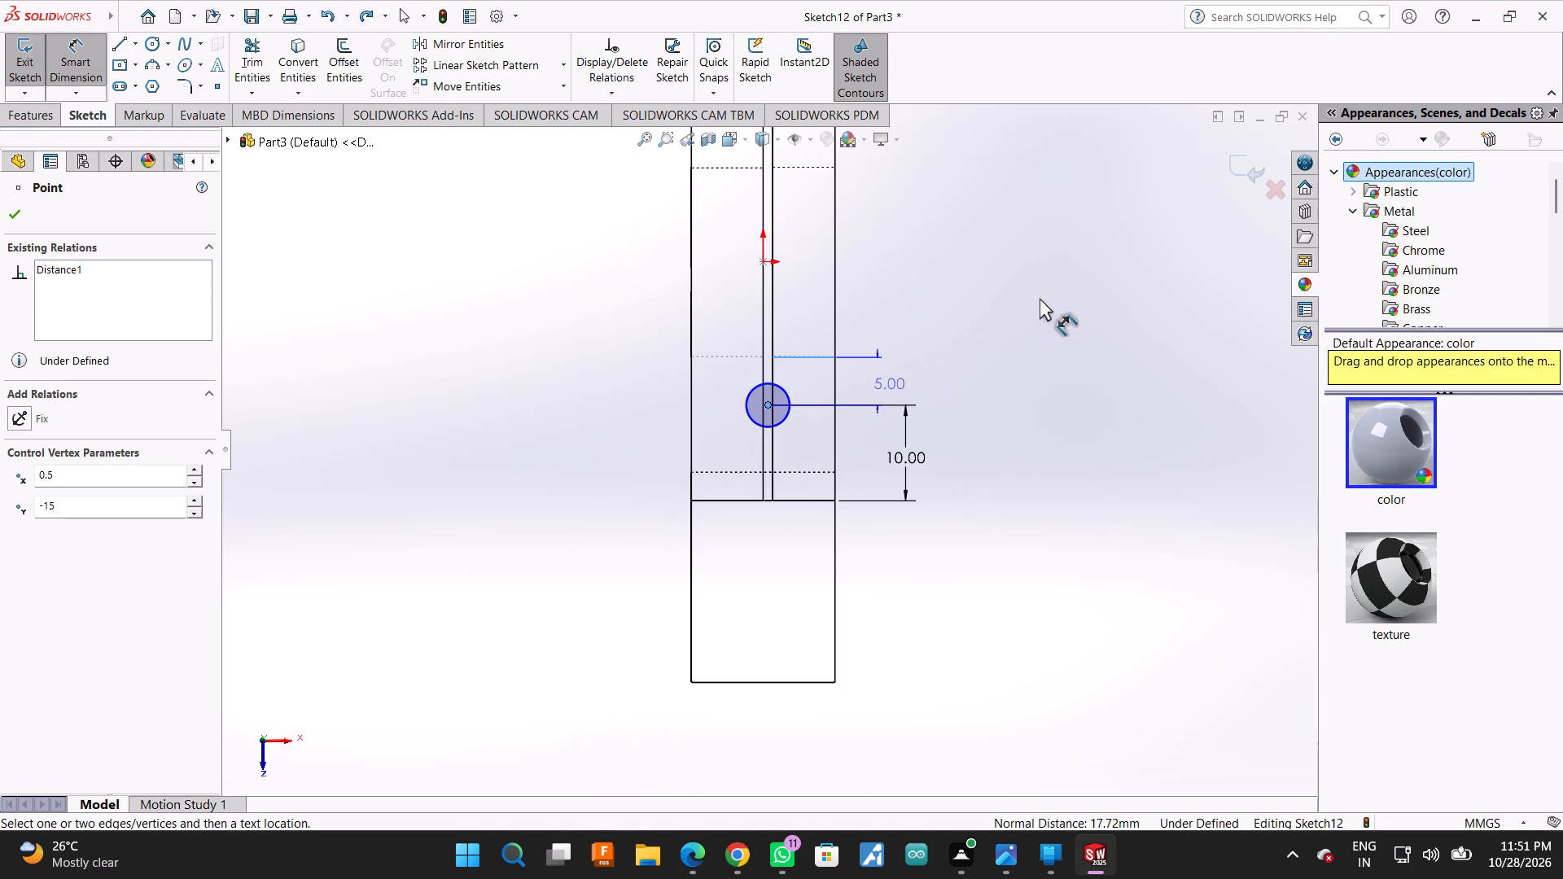
scroll(1040, 298, up, 2)
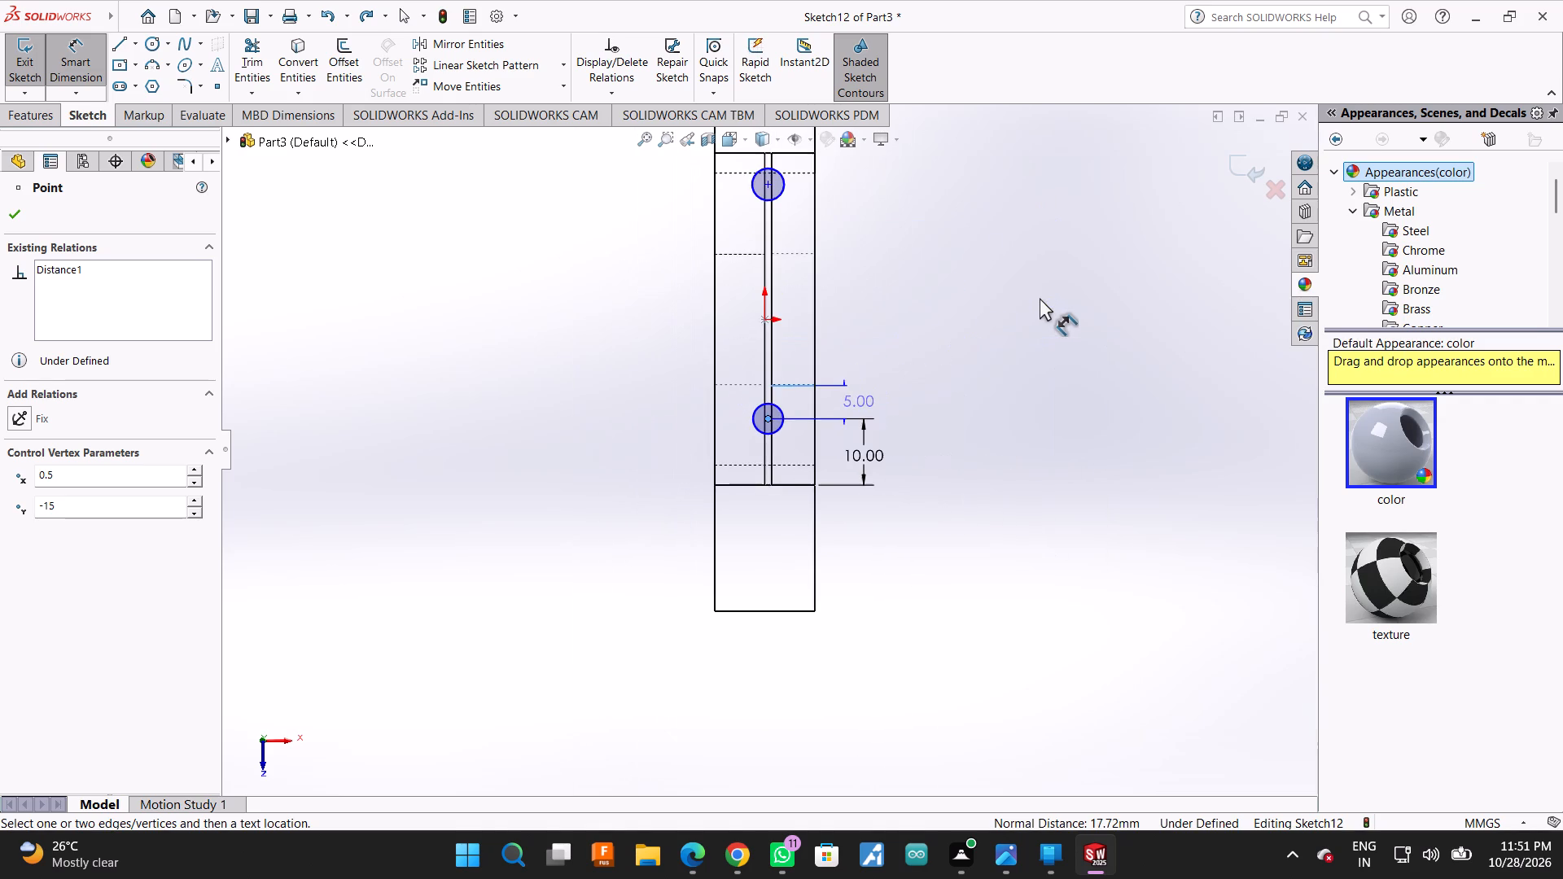
scroll(1040, 298, up, 1)
scroll(1040, 298, down, 1)
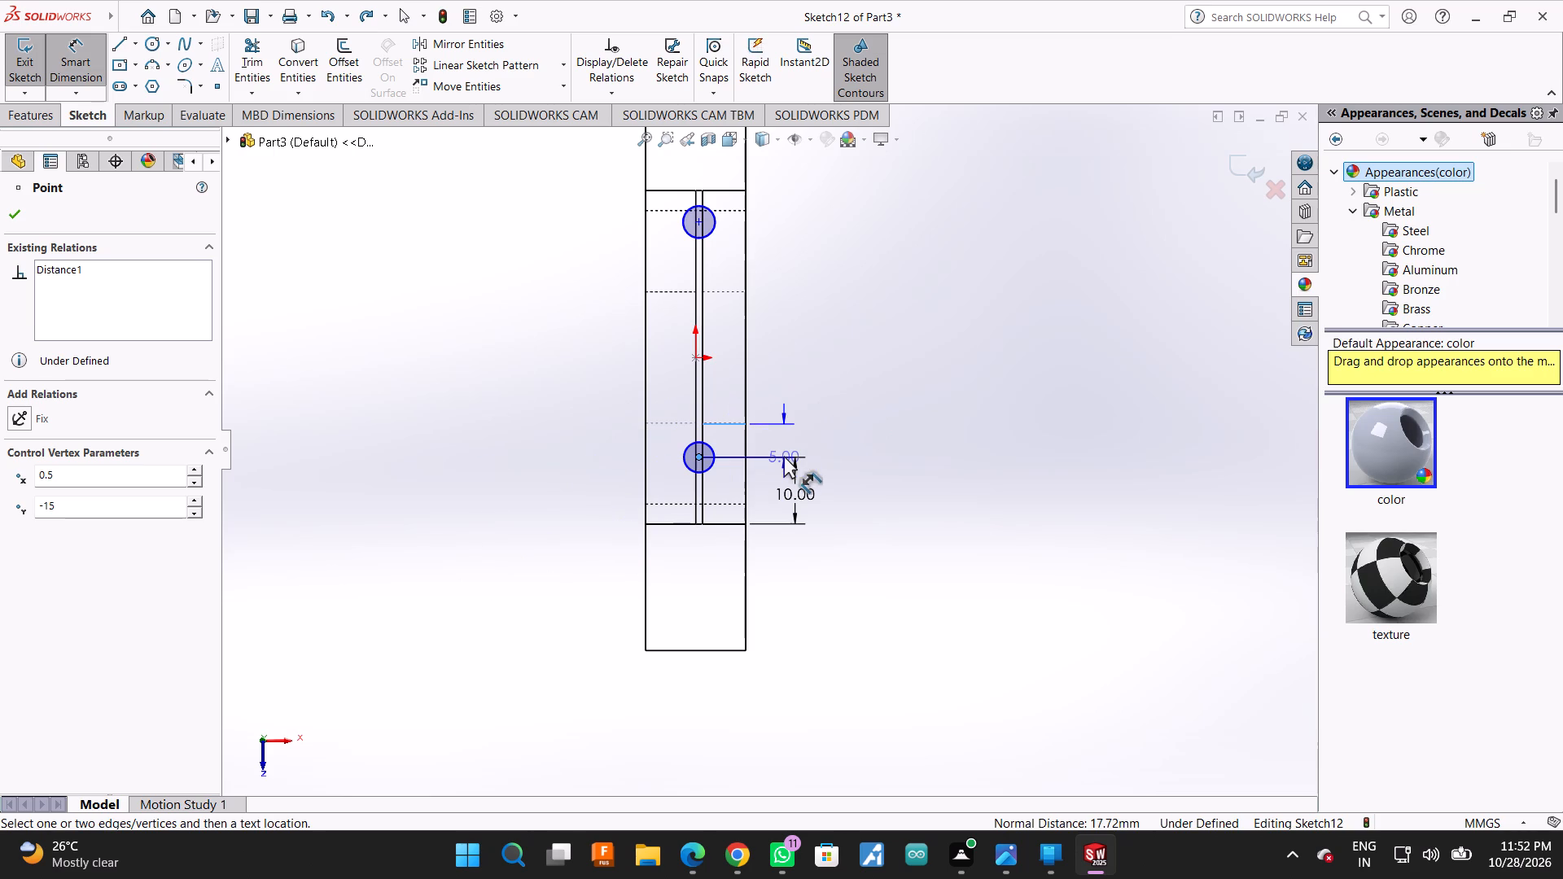
key(Escape)
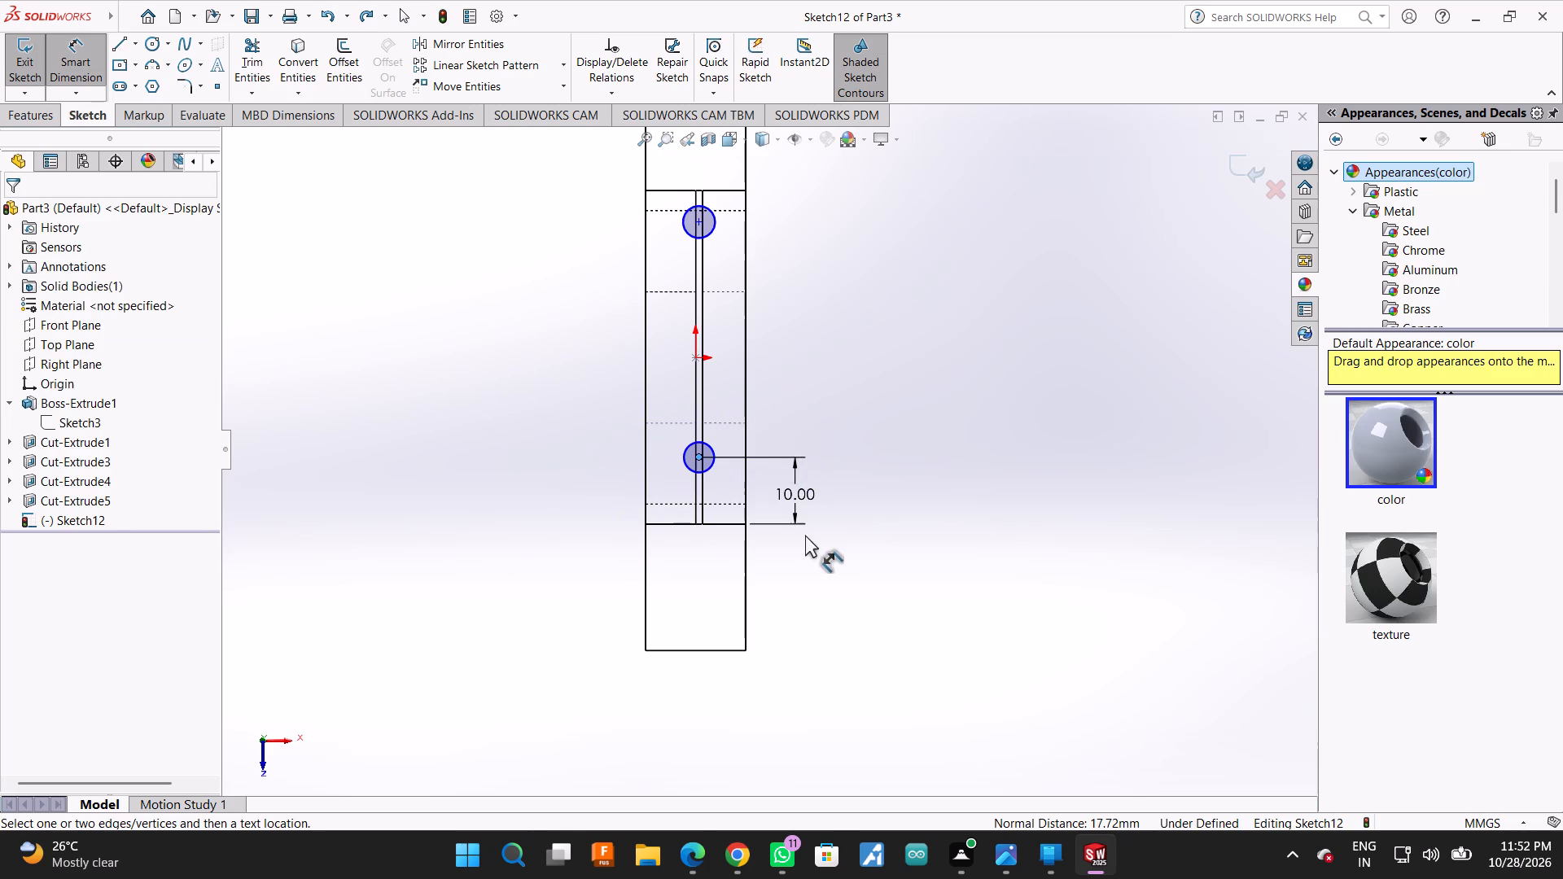
Switch the model display to shaded with edges and exit the top-face circle sketch.
click(779, 139)
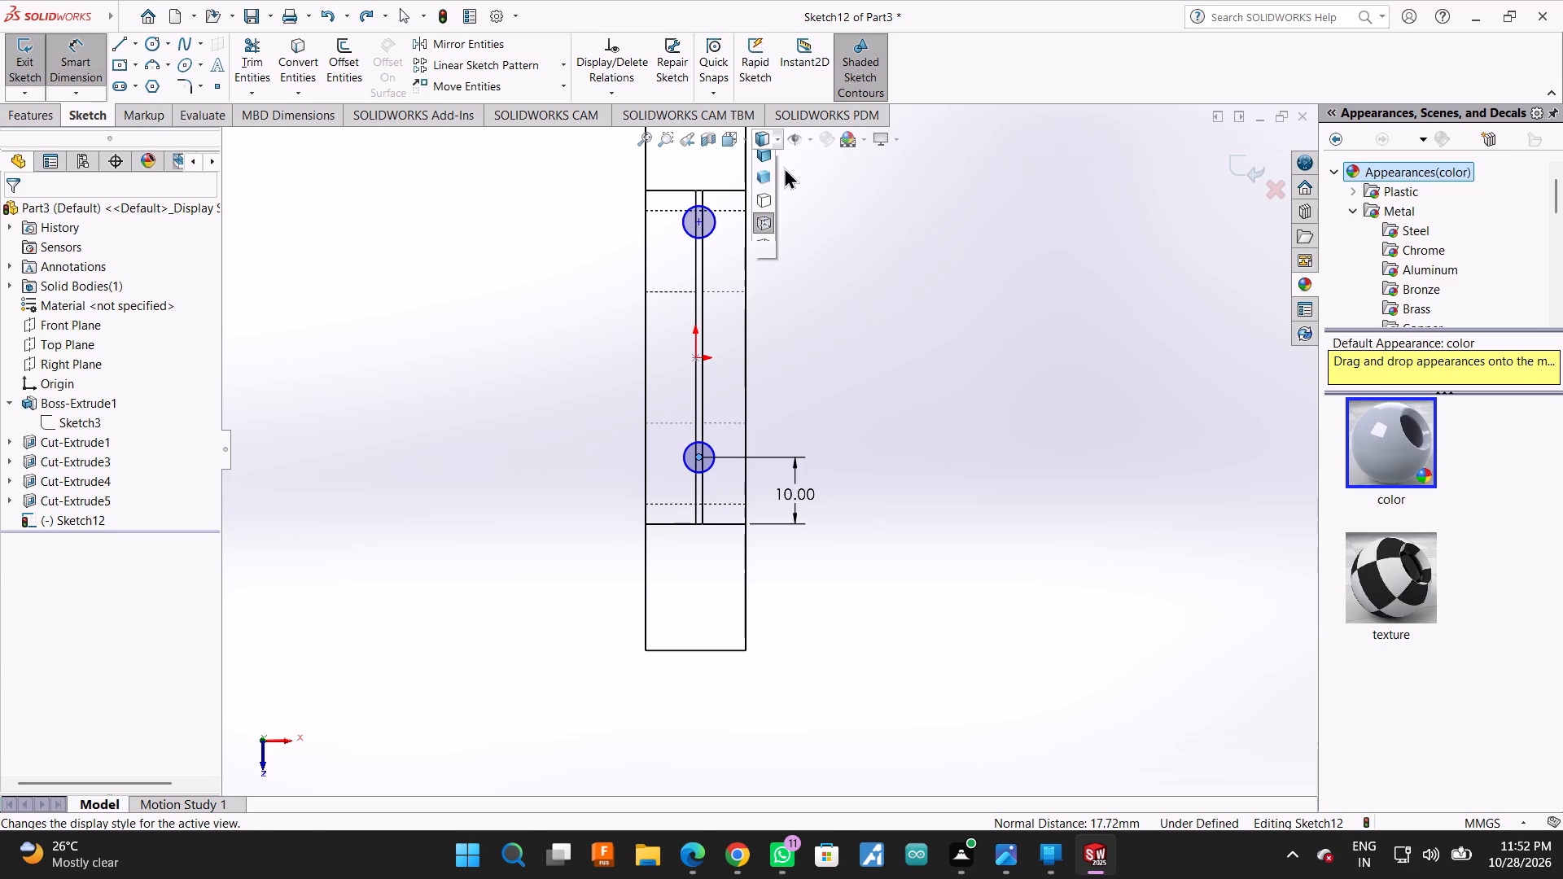
click(756, 164)
middle_drag(911, 410, 978, 265)
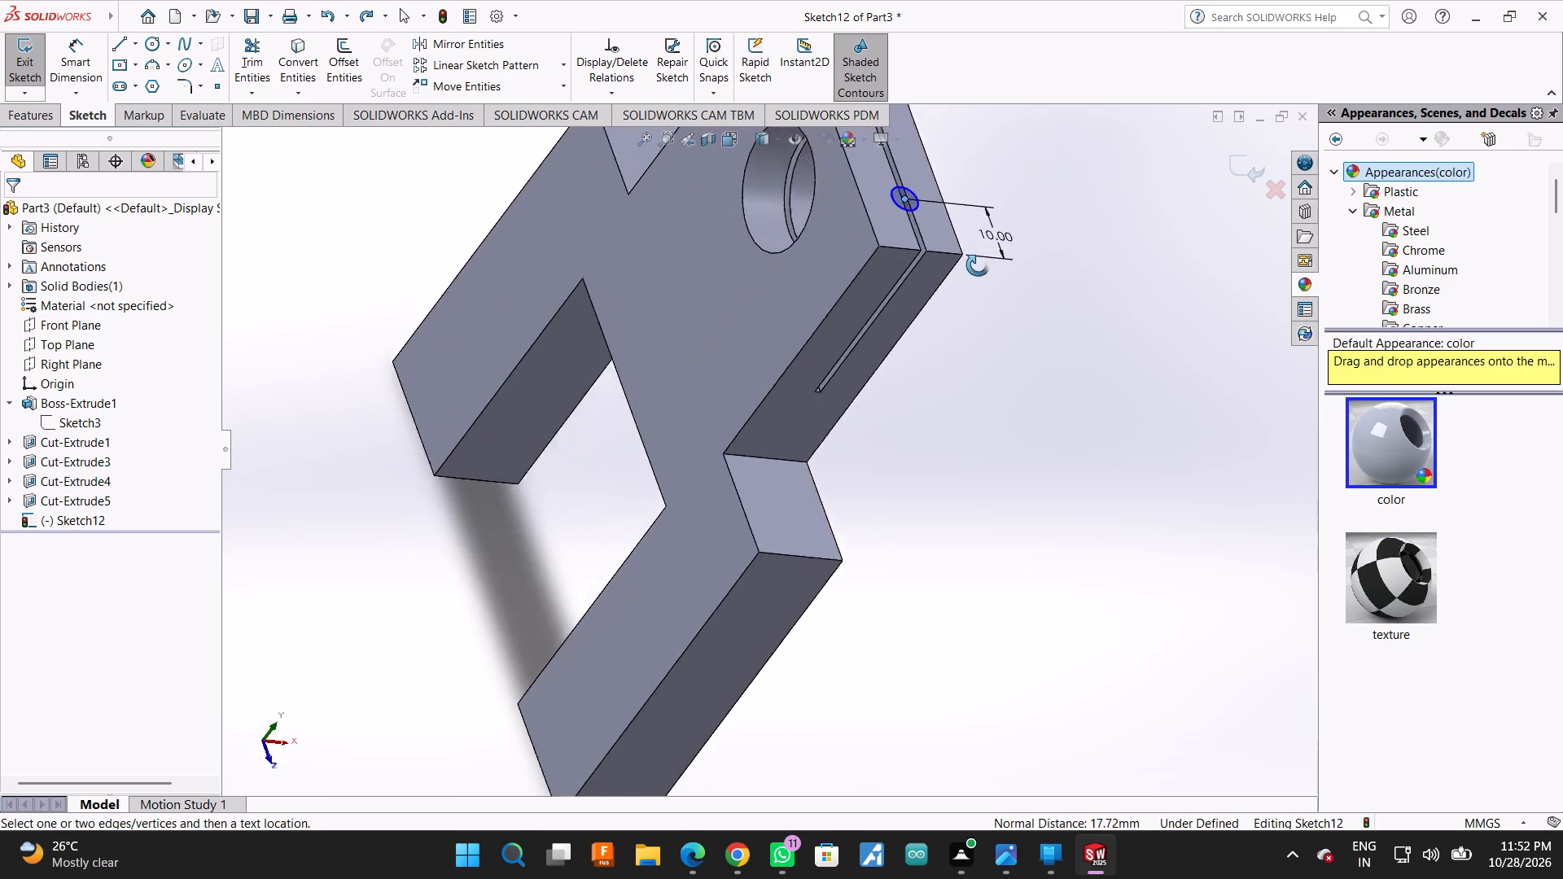
middle_drag(978, 265, 1232, 407)
middle_drag(1044, 411, 948, 396)
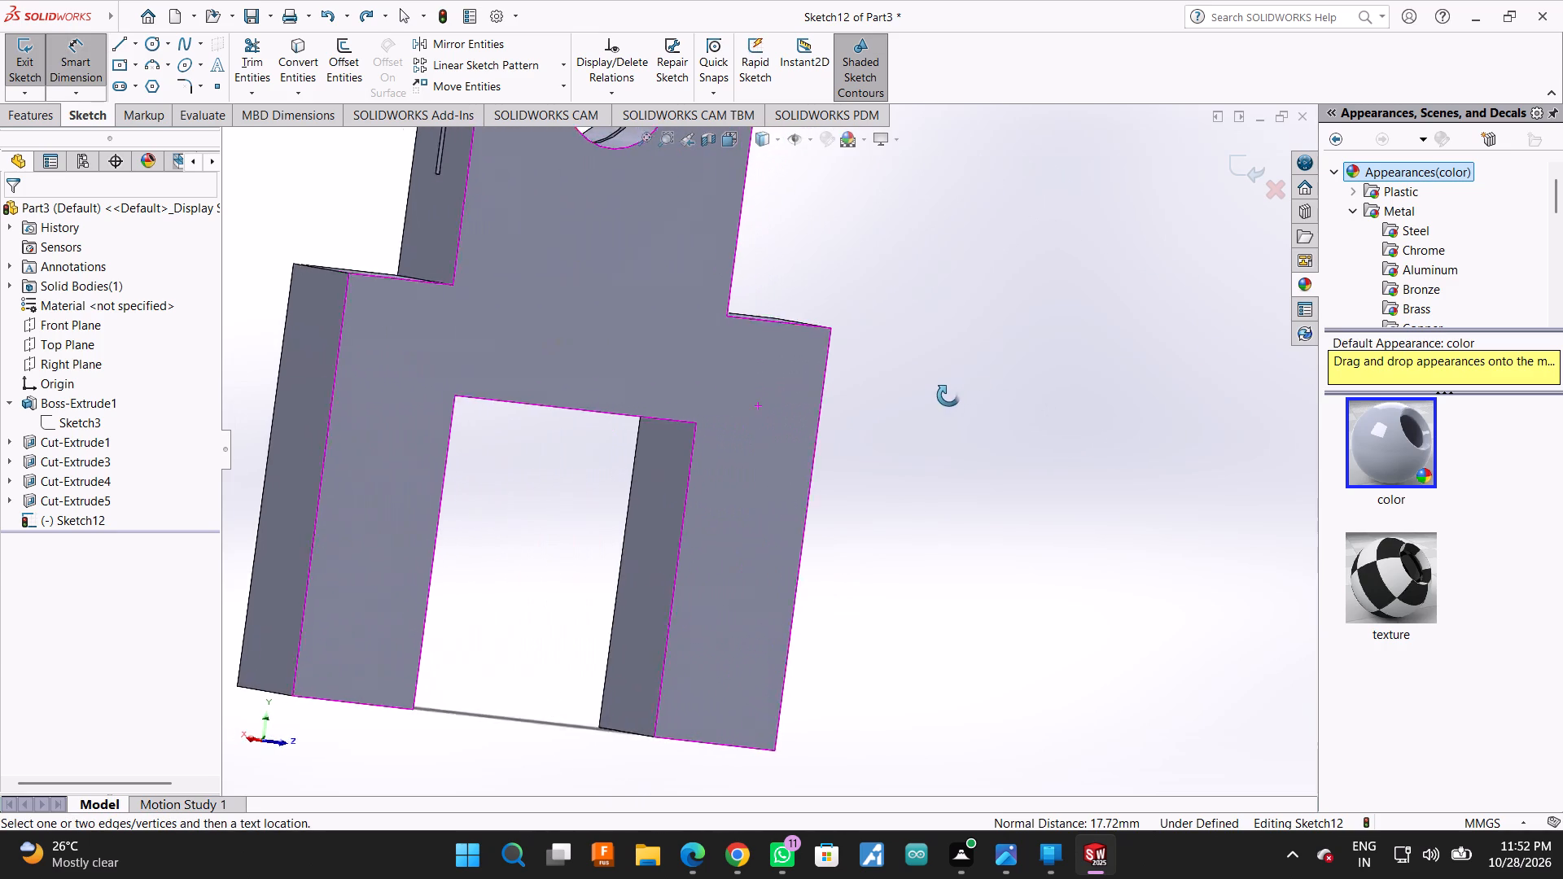
middle_drag(948, 396, 892, 415)
scroll(786, 489, up, 3)
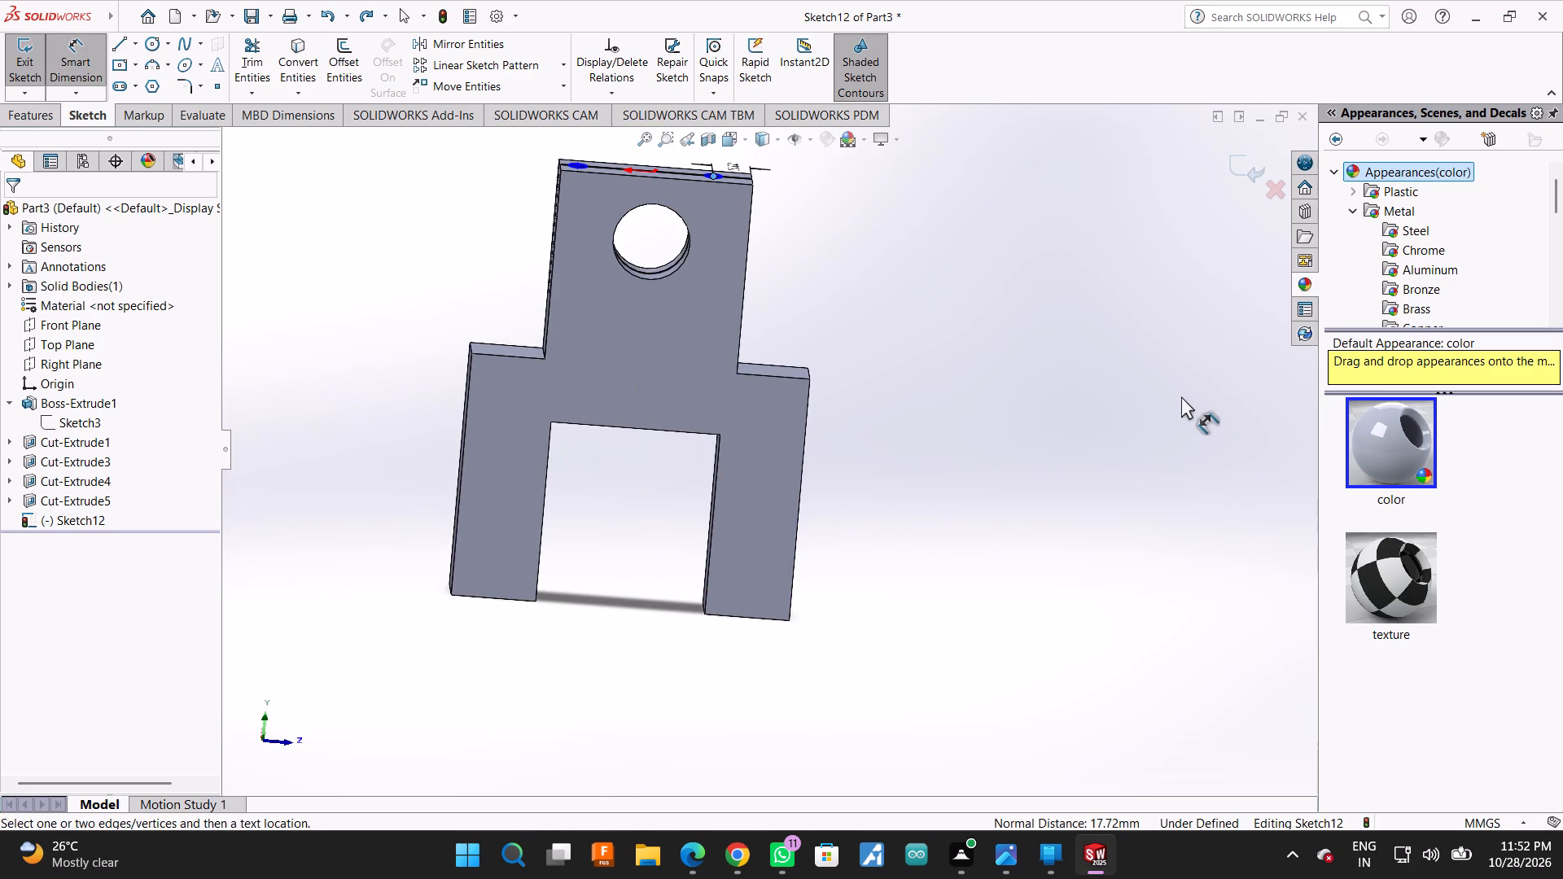
double_click(1167, 396)
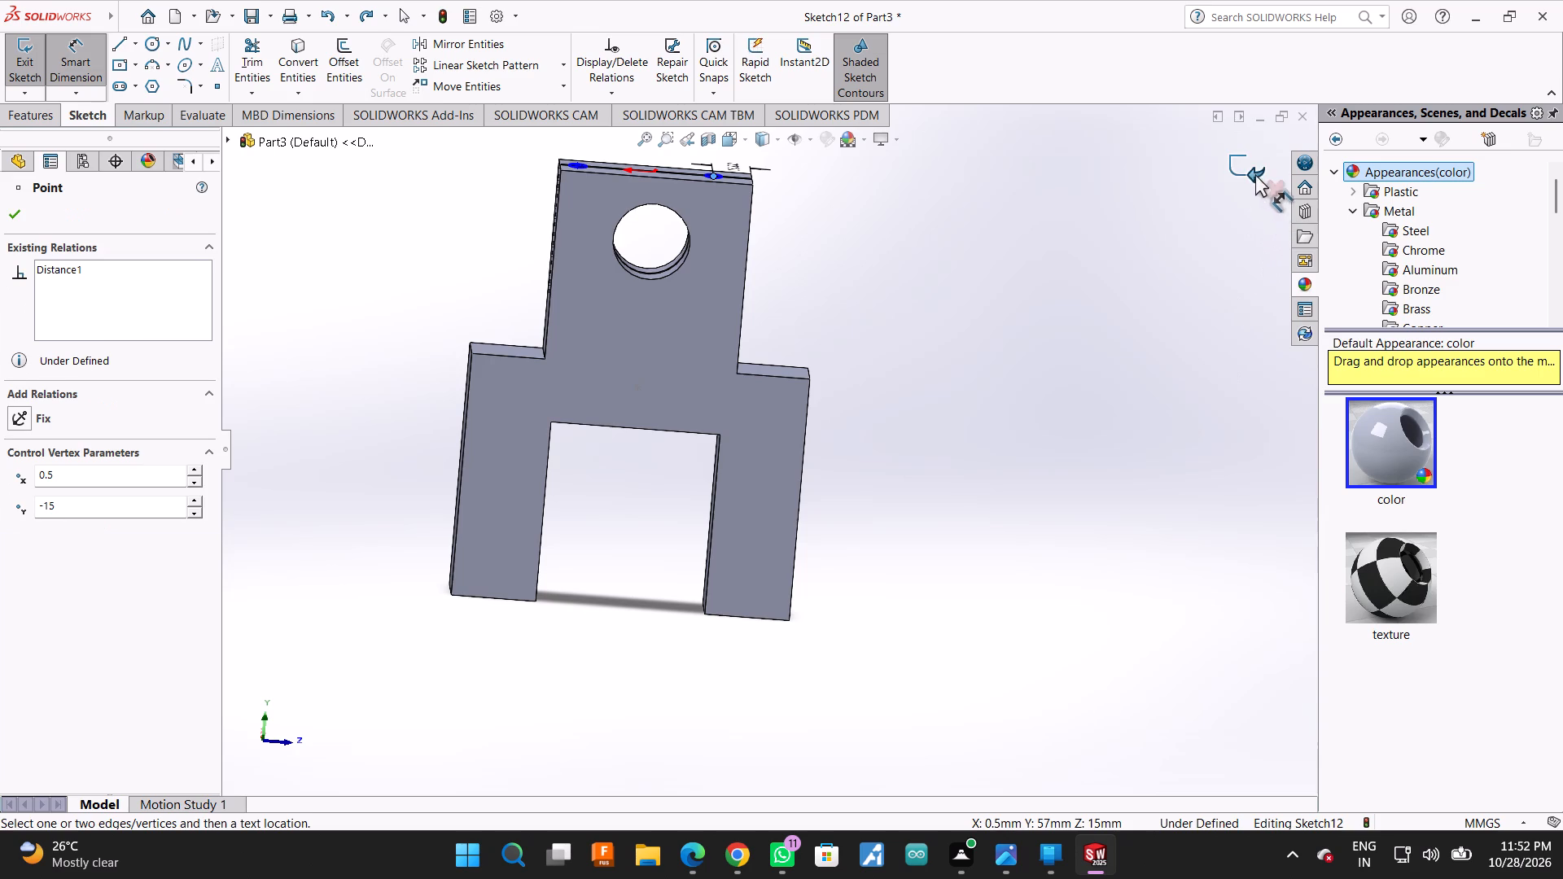
click(1253, 173)
middle_drag(1169, 424, 1123, 388)
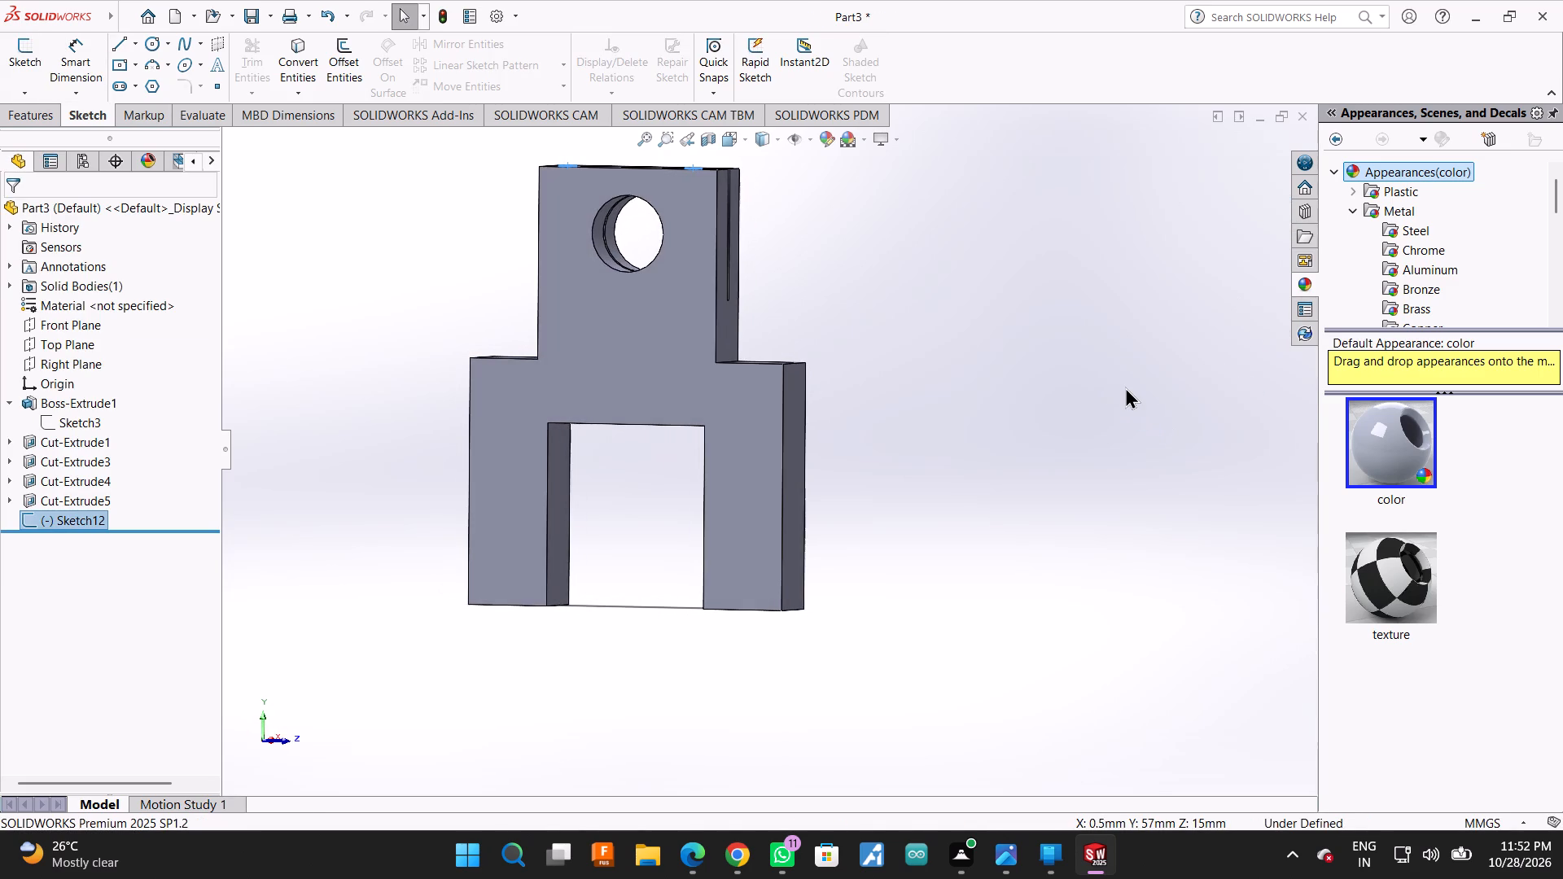
Undo the circle sketch, cross hole, slot and stepped cut, back to editing Sketch7 with its three cut rectangles on the block.
key(ctrl+z)
key(ctrl+z)
key(ctrl+z)
key(ctrl+z)
key(ctrl+z)
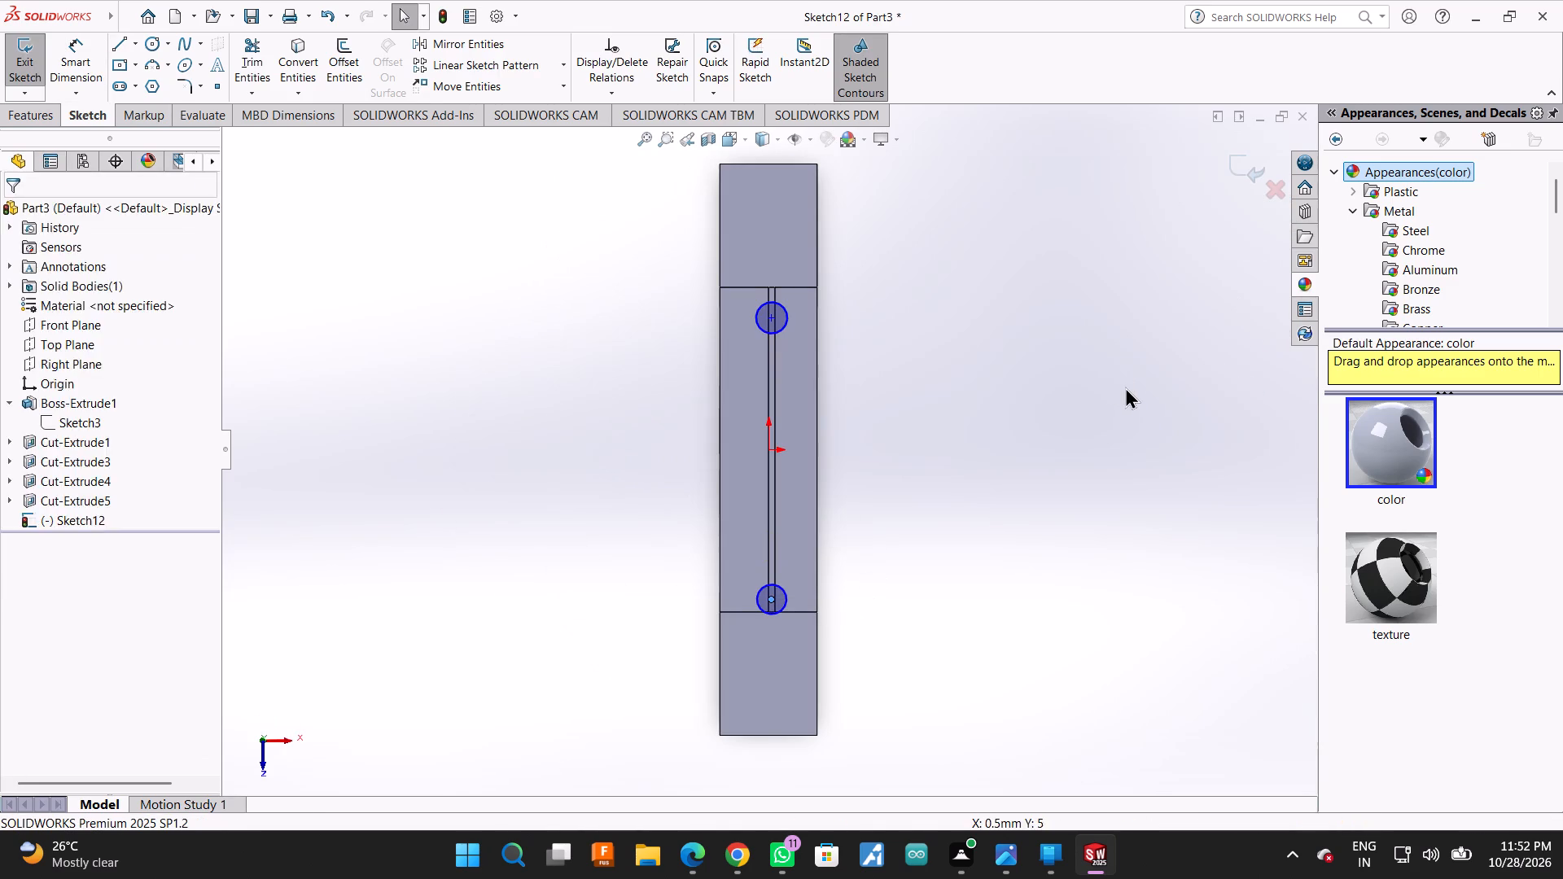
key(ctrl+z)
key(ctrl+z)
key(ctrl+z)
key(ctrl+z)
key(ctrl+z)
key(ctrl+z)
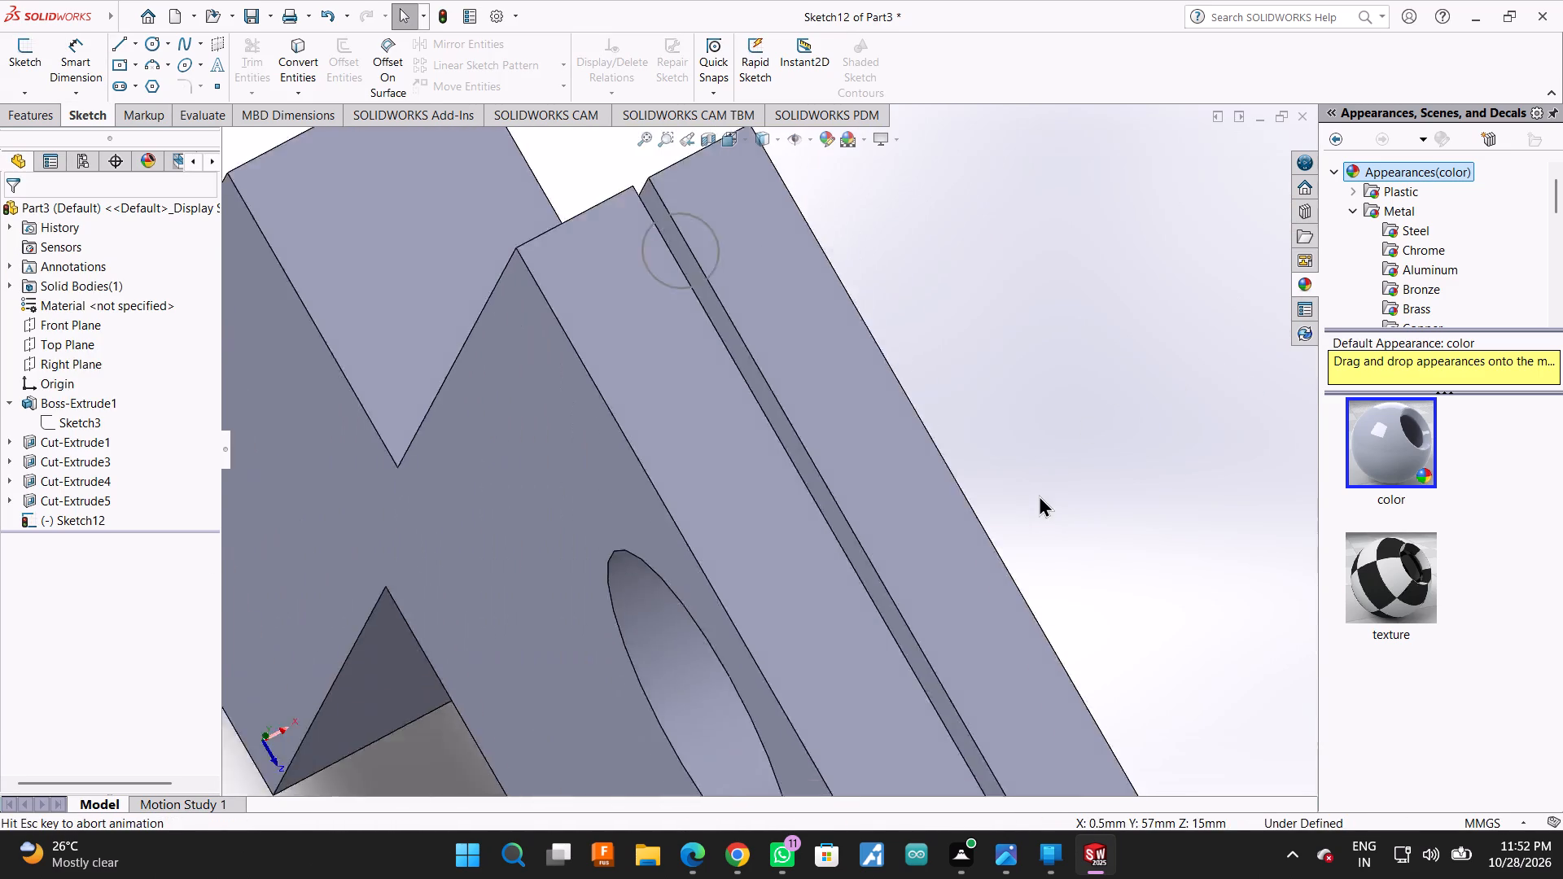
key(ctrl+z)
key(ctrl+z)
key(ctrl+z)
key(ctrl+z)
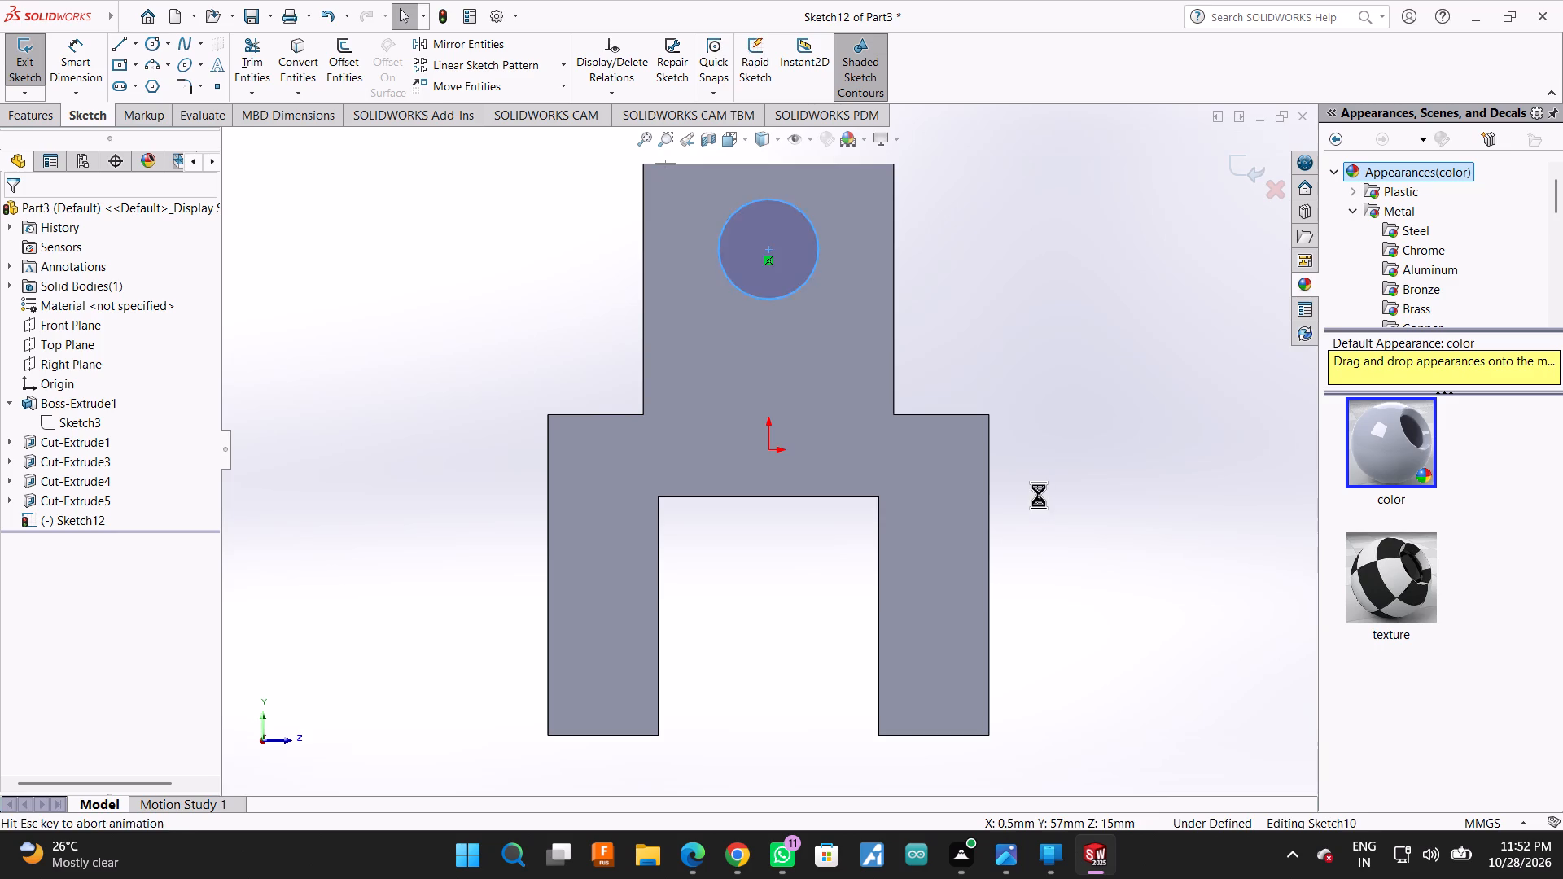
key(ctrl+z)
key(ctrl+z)
key(ctrl+z)
key(ctrl+z)
key(ctrl+z)
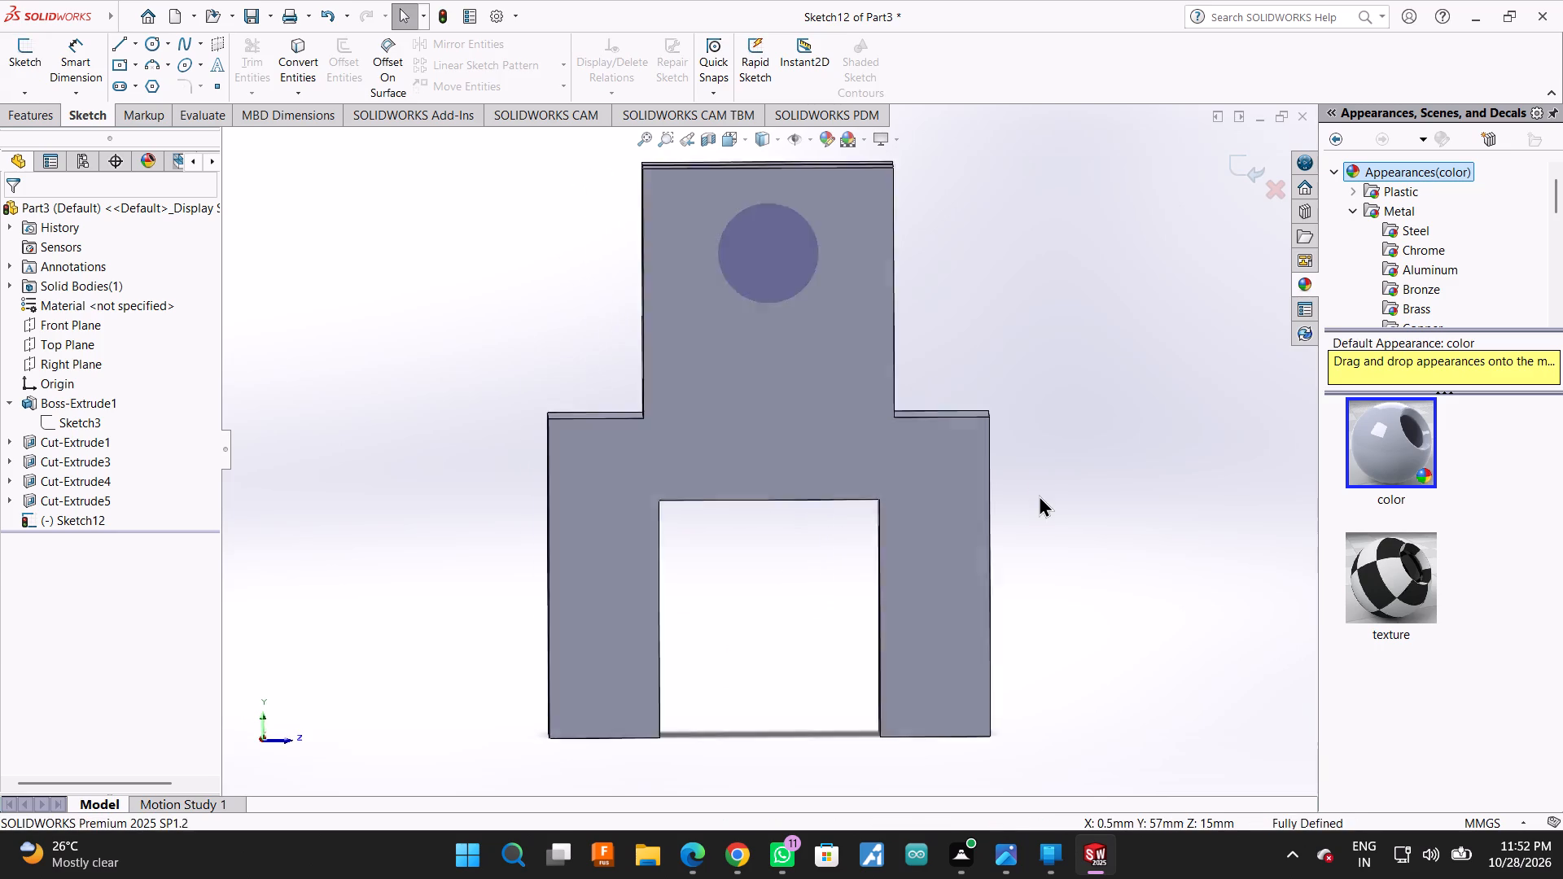
key(ctrl+z)
key(ctrl+z)
key(ctrl+z)
key(ctrl+z)
key(ctrl+z)
key(ctrl+z)
key(ctrl+z)
key(ctrl+z)
key(ctrl+z)
key(ctrl+z)
key(ctrl+z)
key(ctrl+z)
key(ctrl+z)
key(ctrl+z)
key(ctrl+z)
key(ctrl+z)
key(ctrl+z)
key(ctrl+z)
key(ctrl+z)
key(ctrl+z)
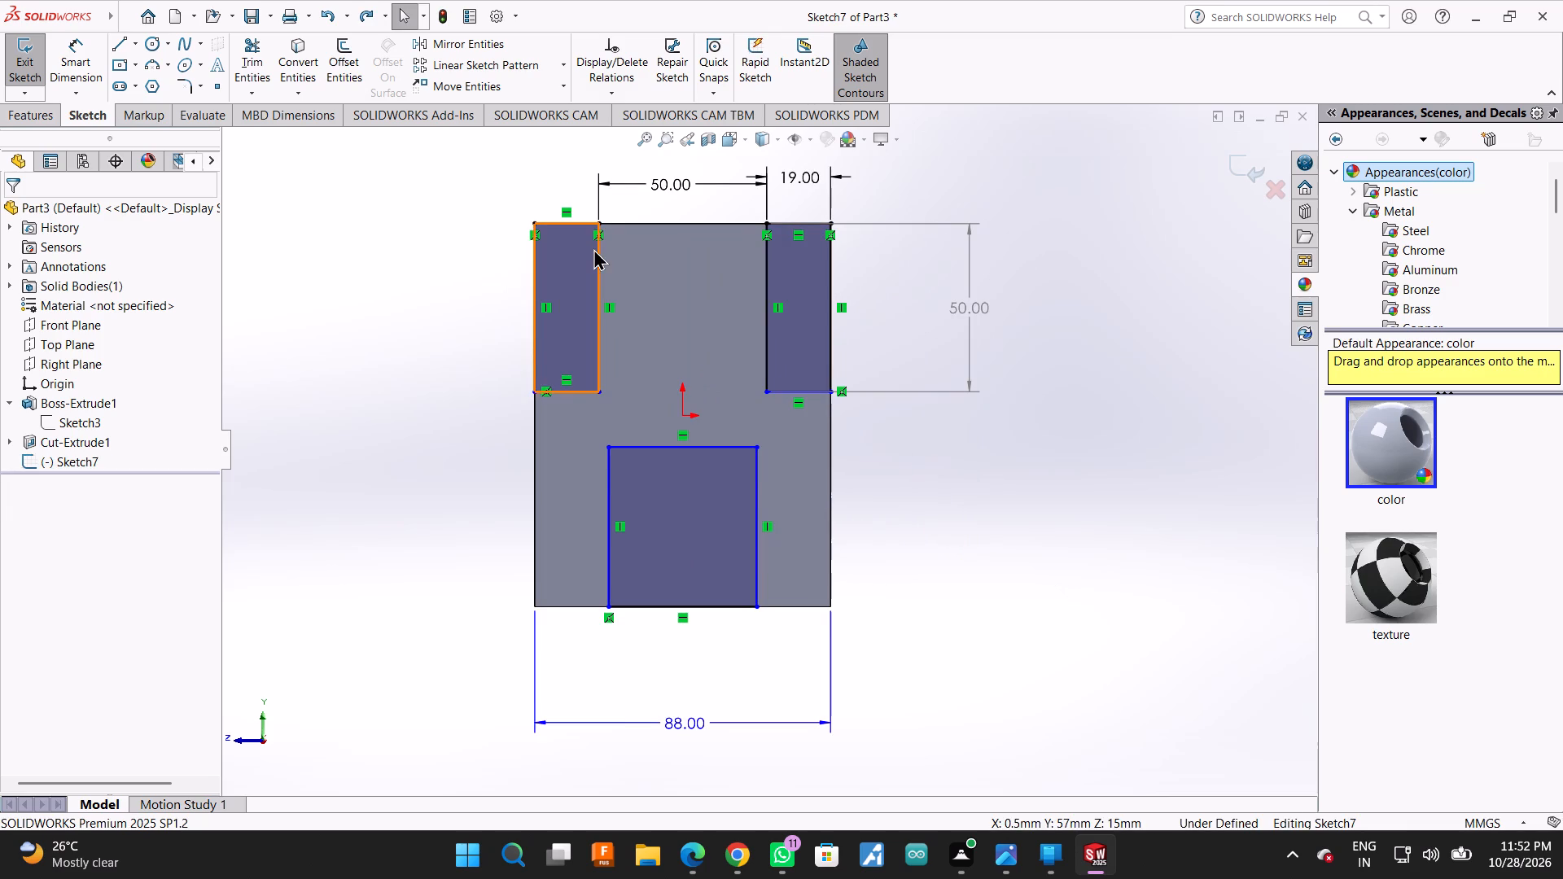
Set the horizontal distance between the two upper corner rectangles to 54 mm.
scroll(593, 248, down, 1)
click(716, 181)
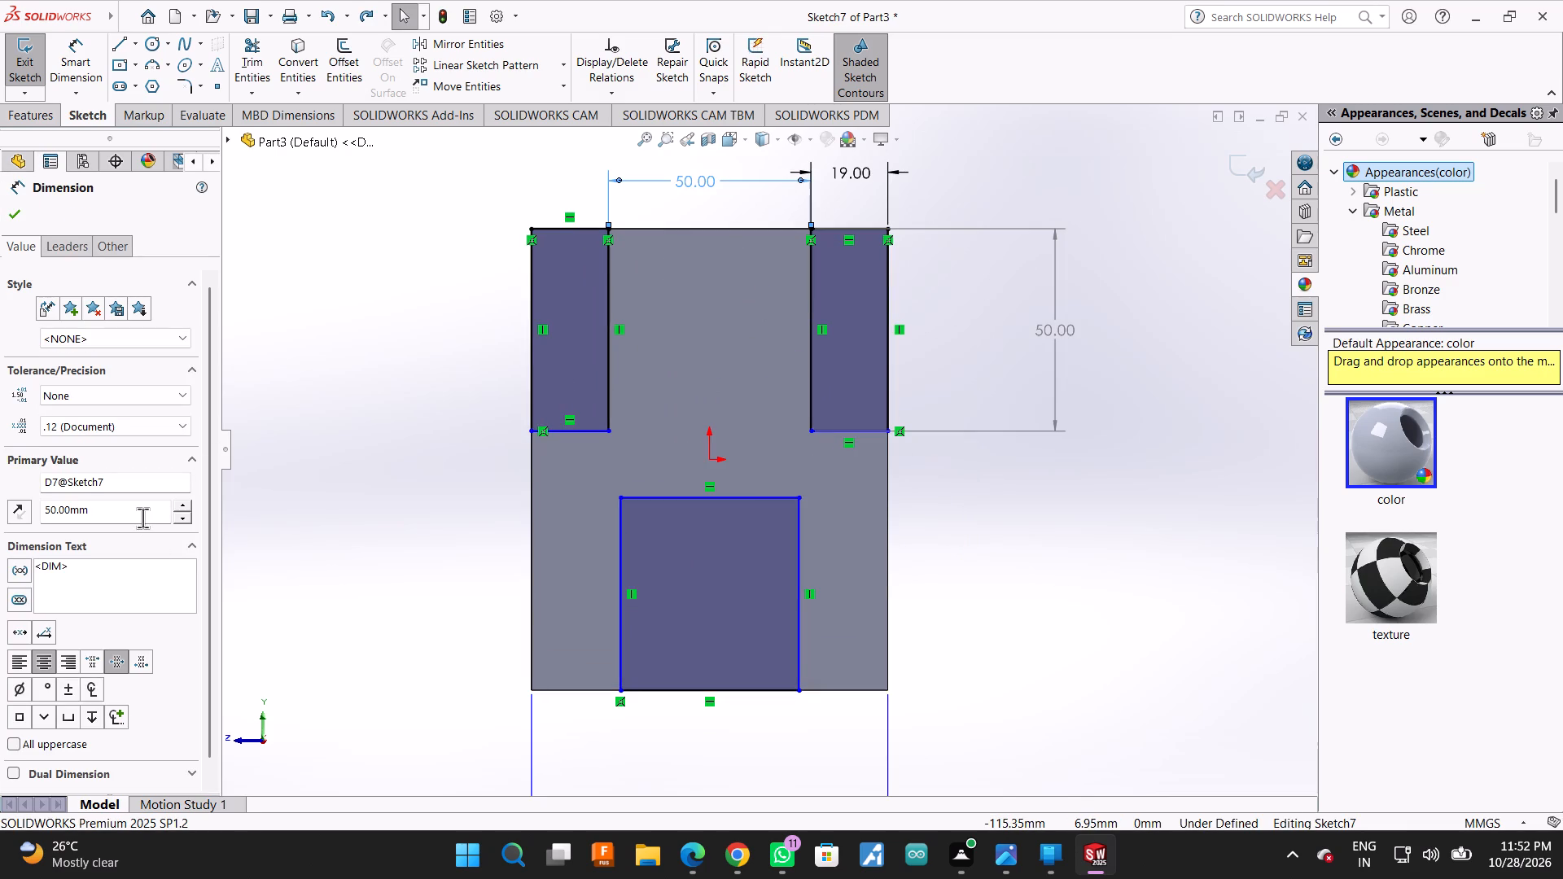
double_click(142, 518)
text(54)
key(BackSpace)
key(BackSpace)
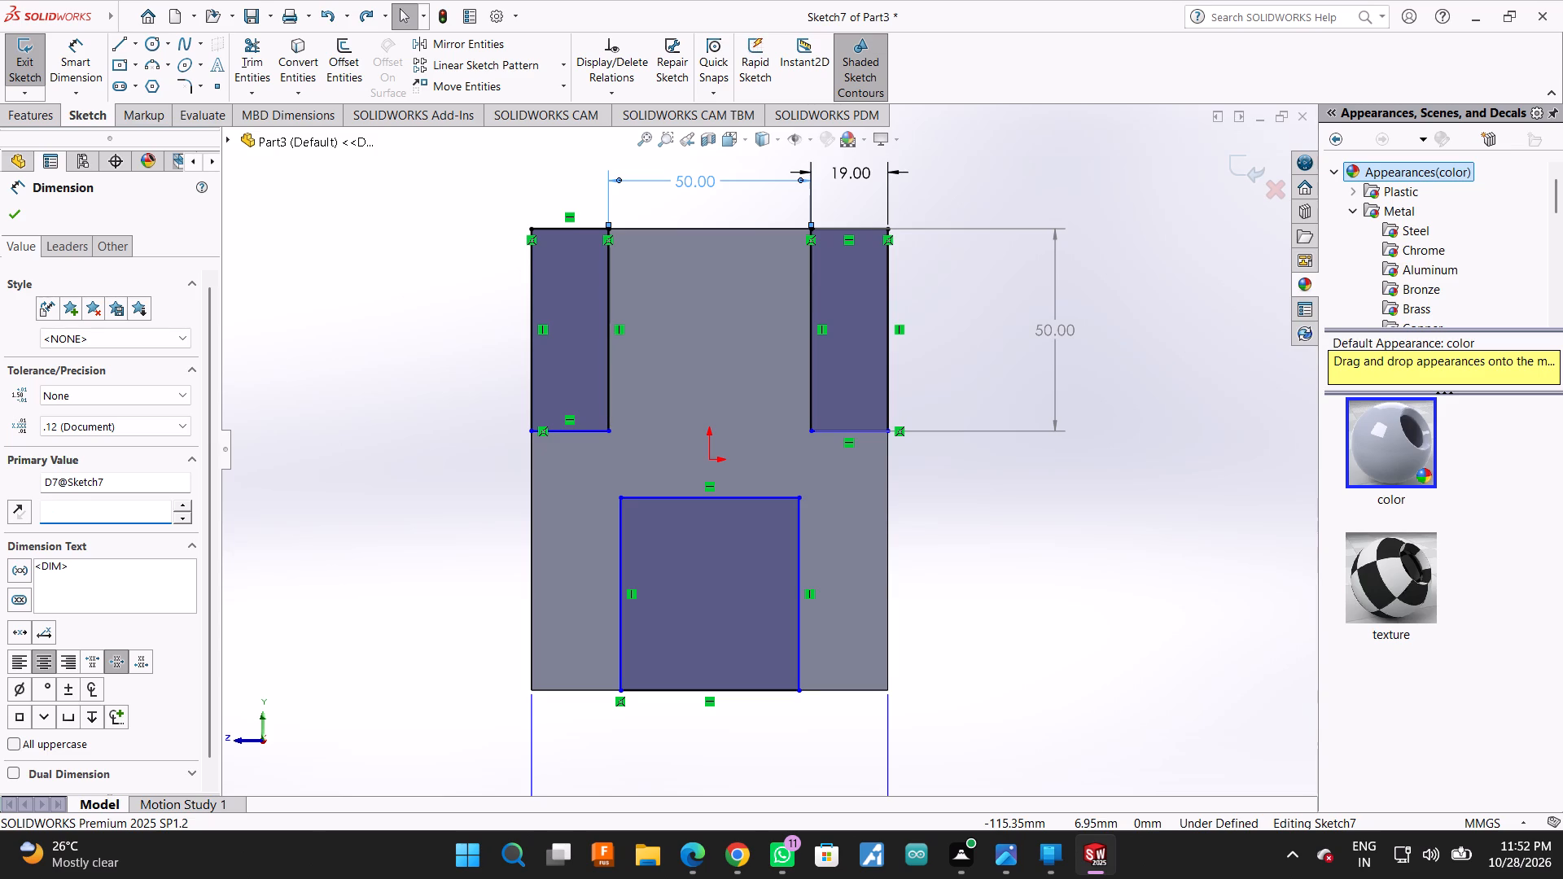
text(54)
key(Return)
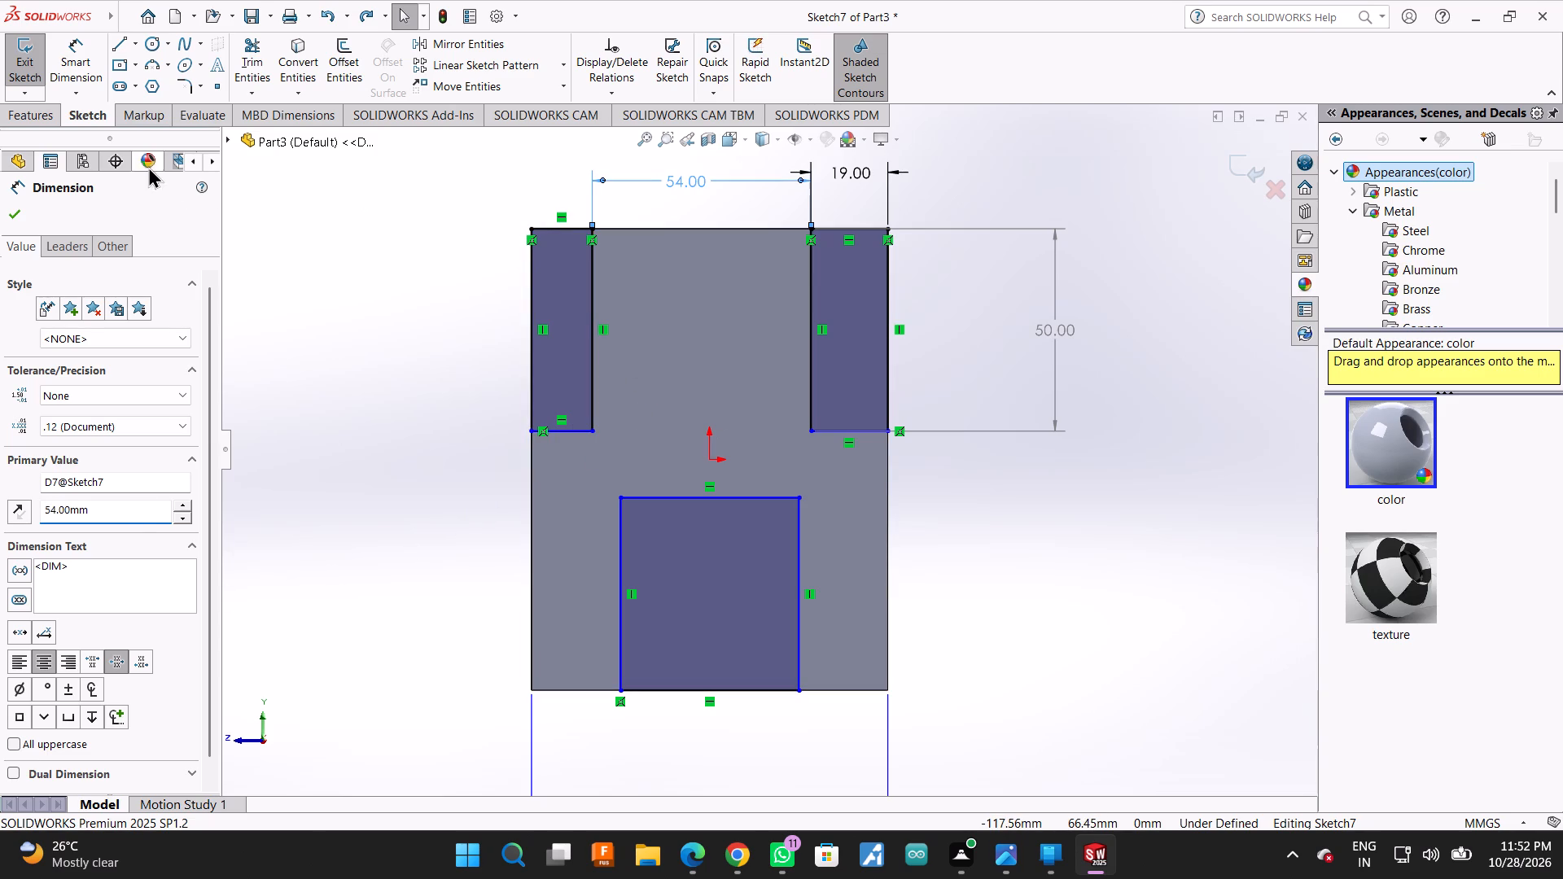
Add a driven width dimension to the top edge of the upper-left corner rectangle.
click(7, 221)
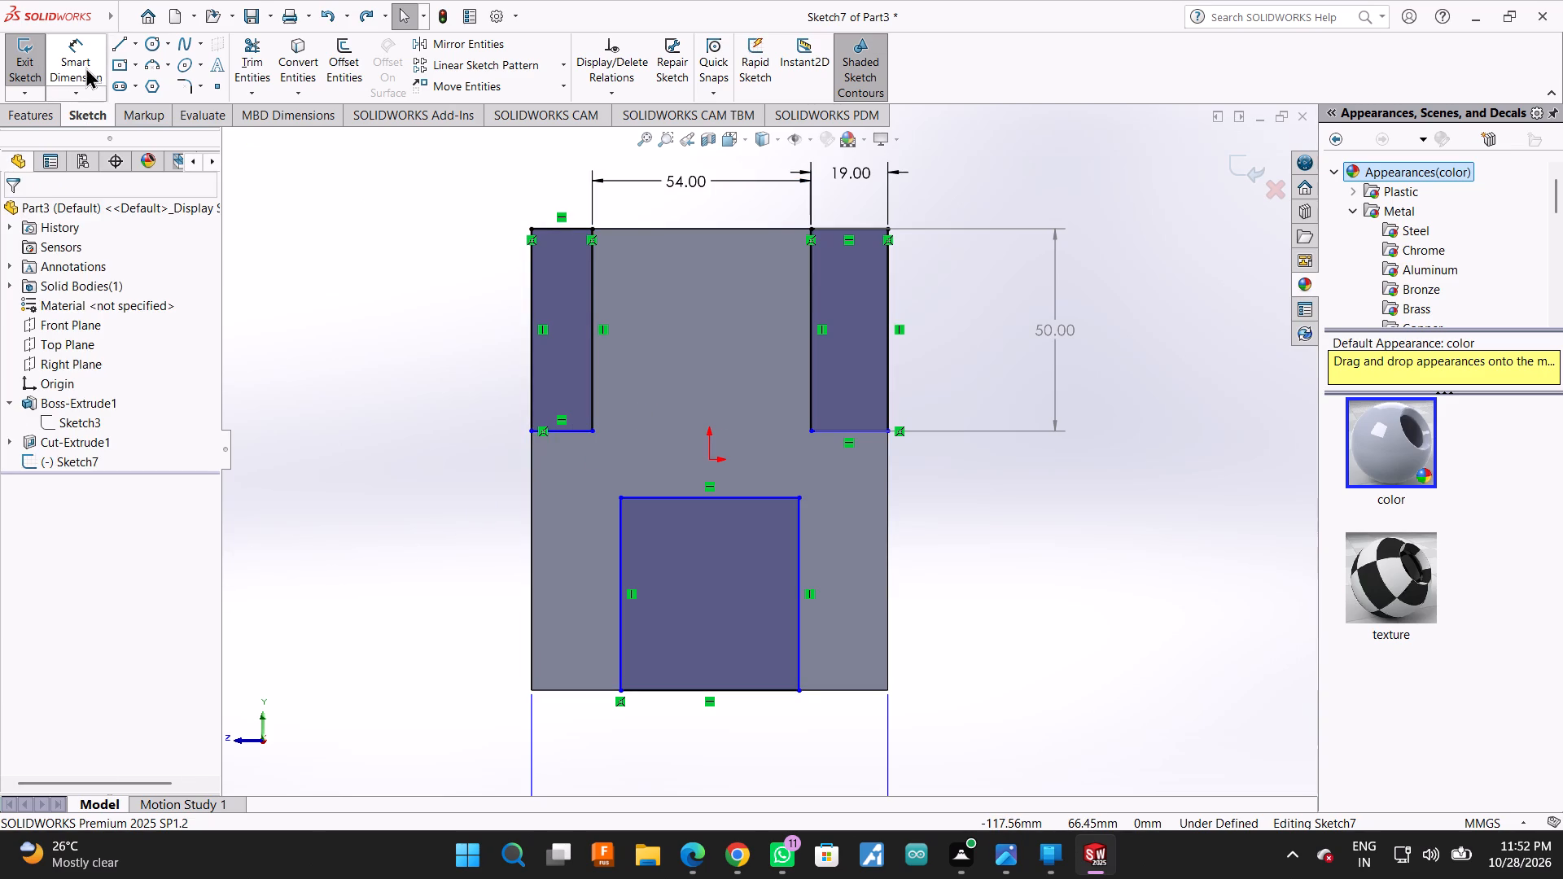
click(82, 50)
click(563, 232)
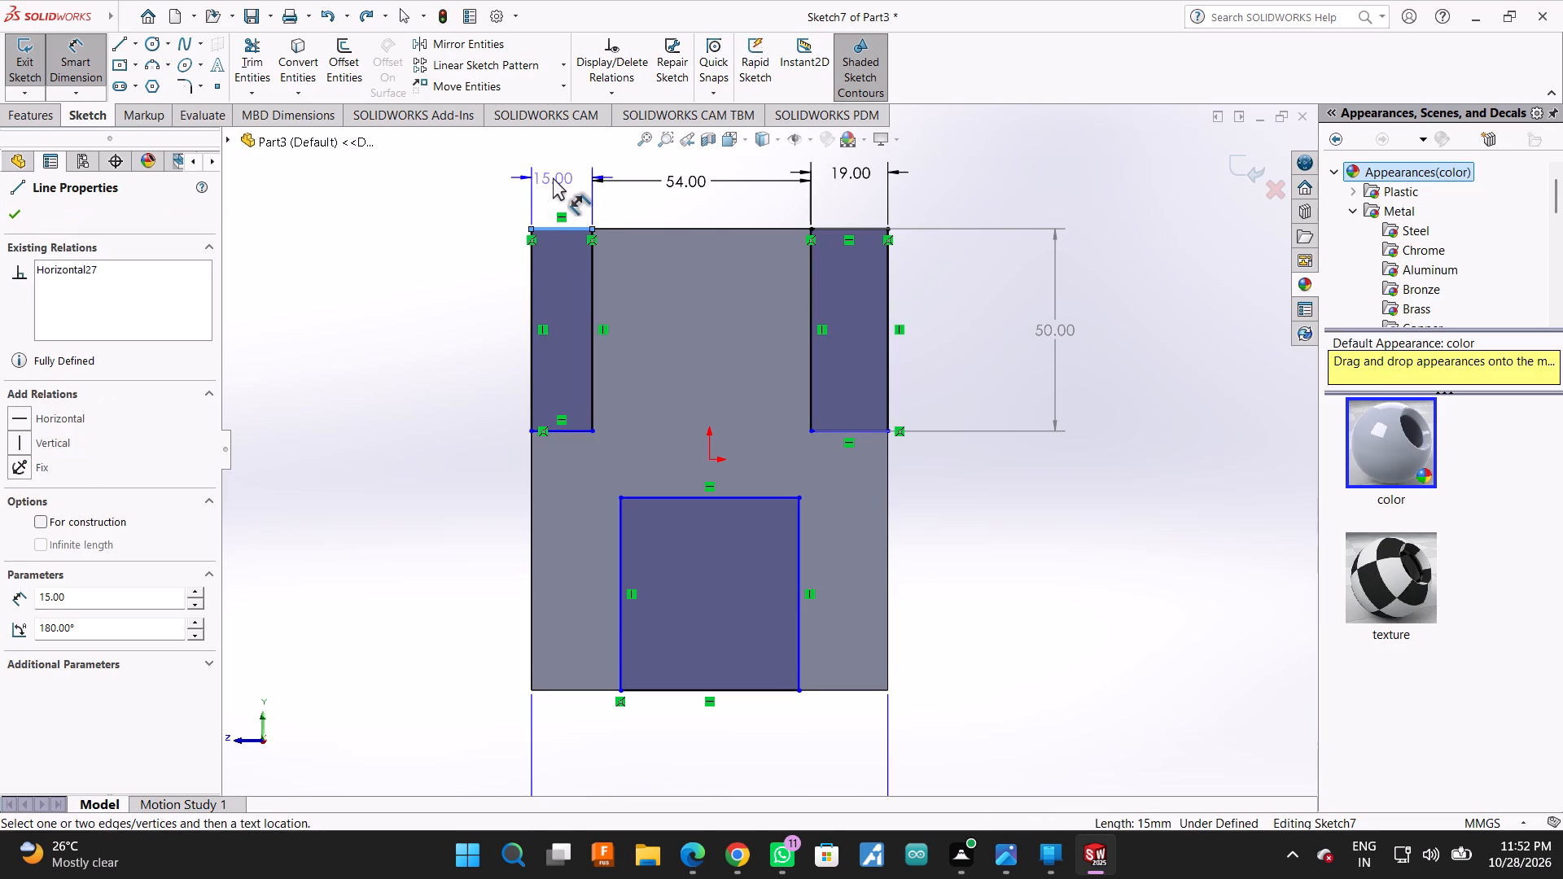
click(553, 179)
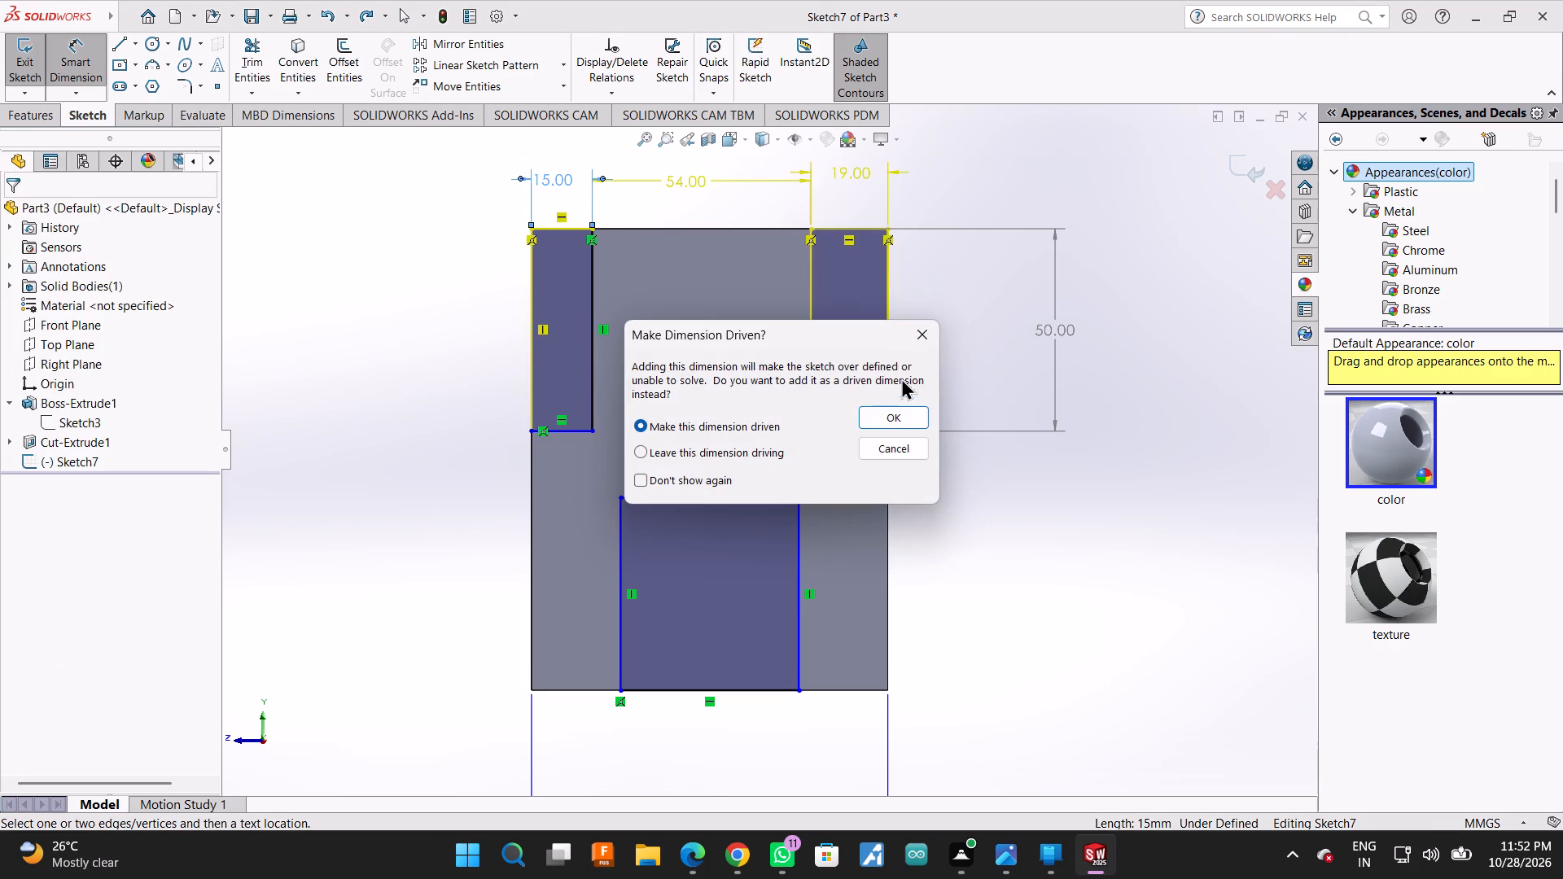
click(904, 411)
Set the upper-right corner rectangle's width to 15 mm.
click(838, 166)
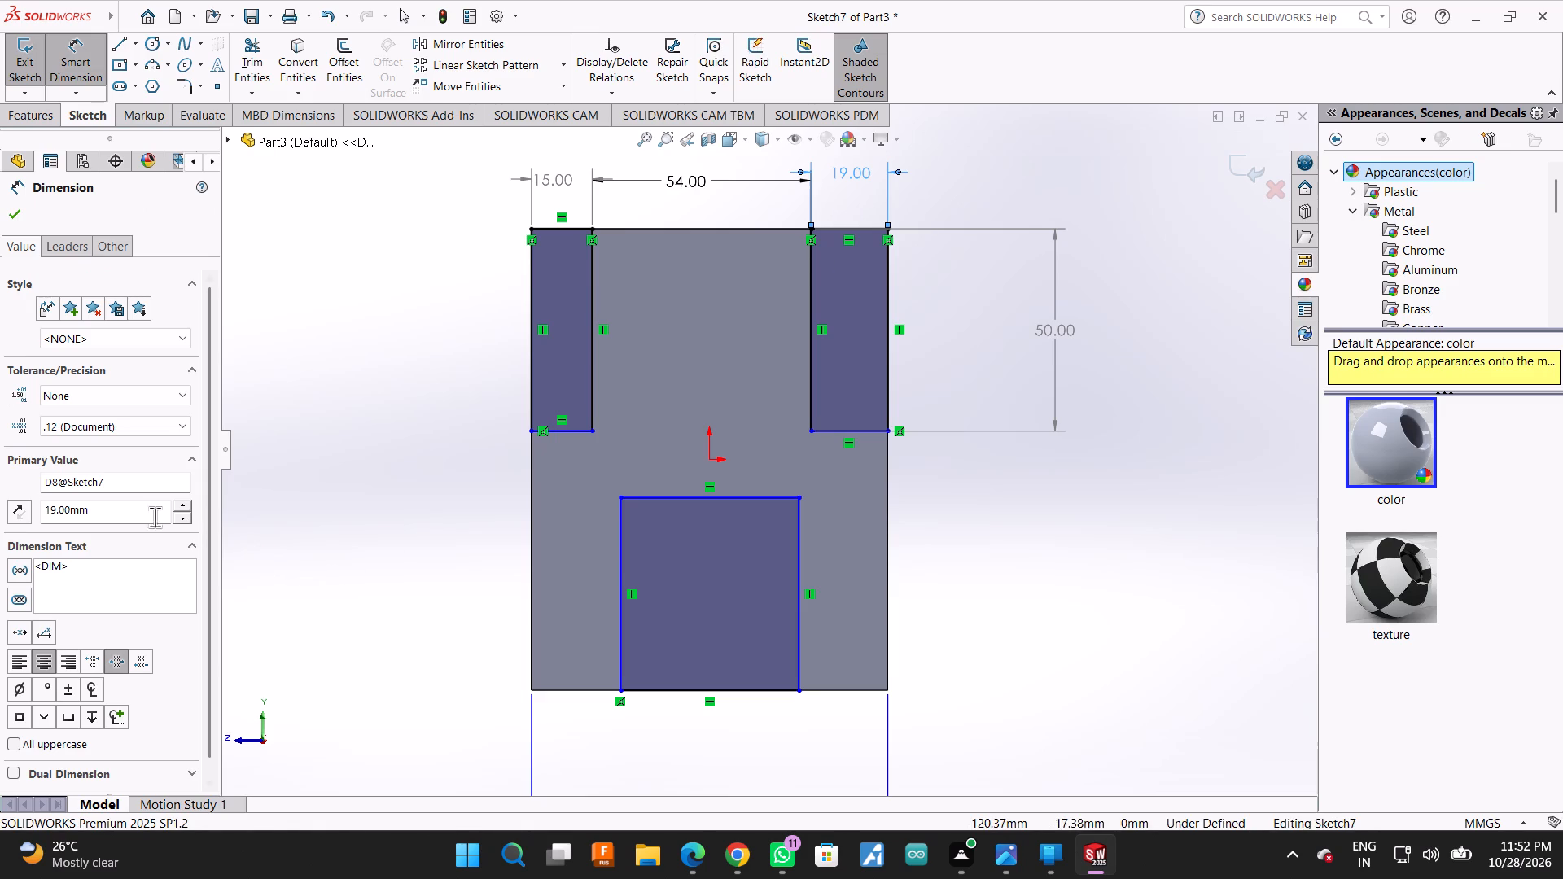
double_click(126, 518)
text(15)
key(Return)
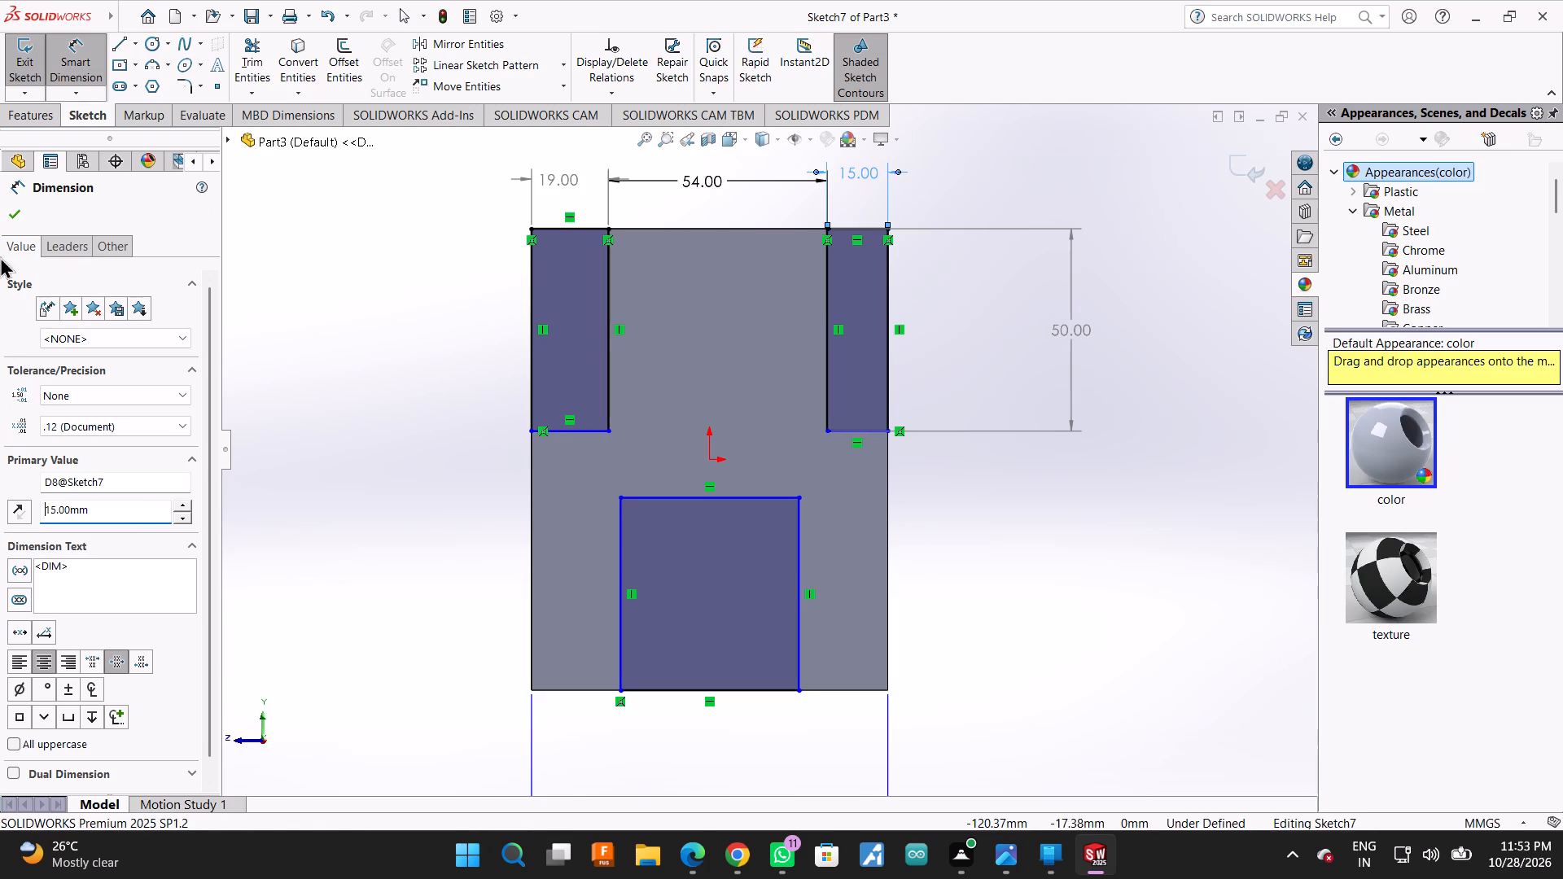
click(11, 212)
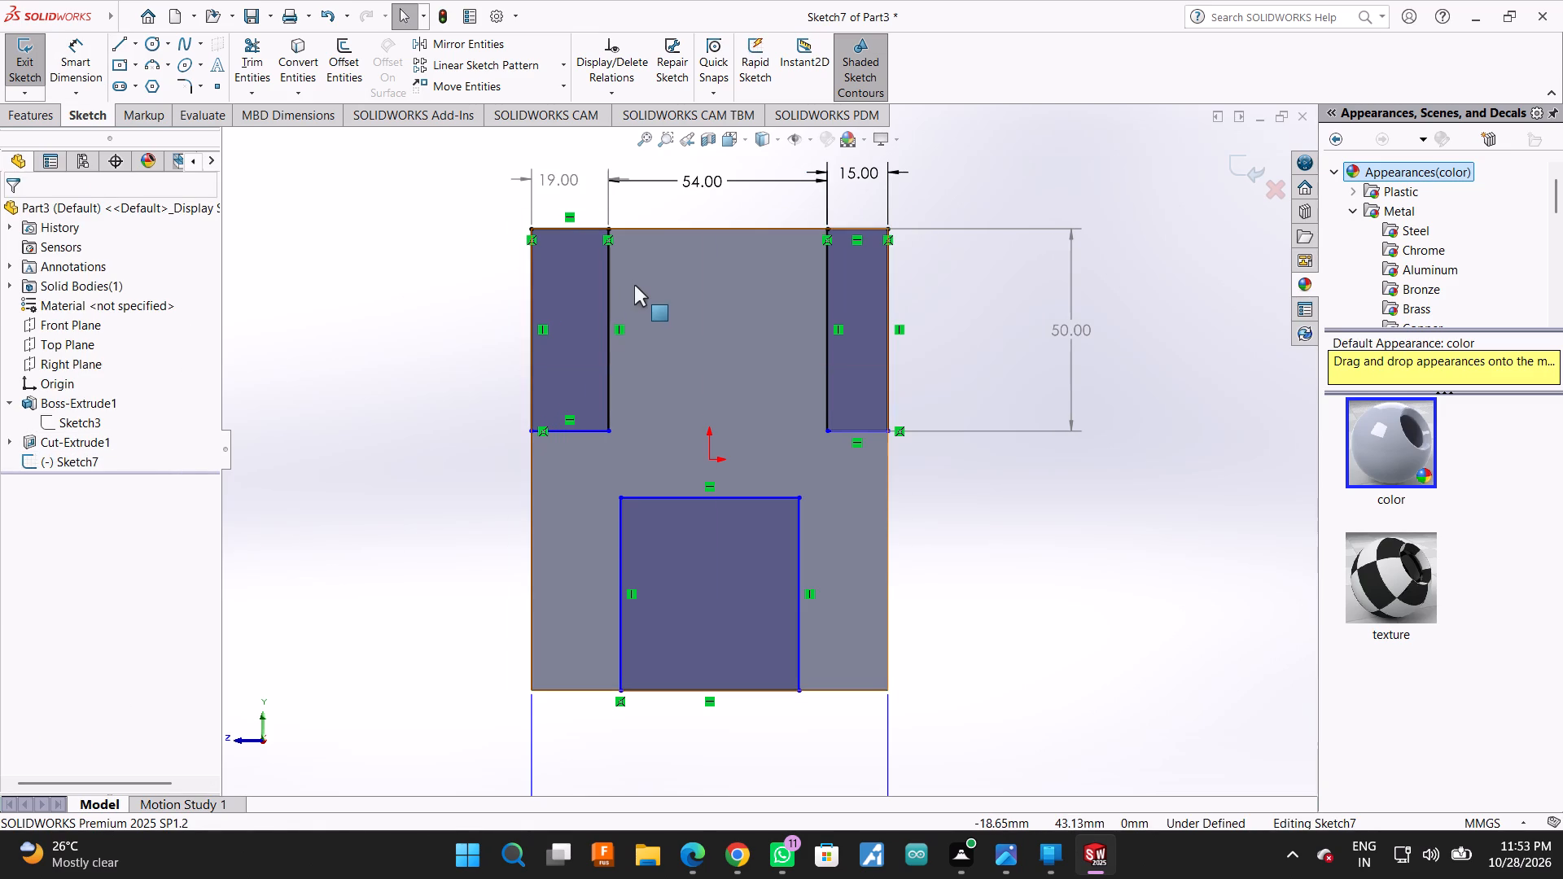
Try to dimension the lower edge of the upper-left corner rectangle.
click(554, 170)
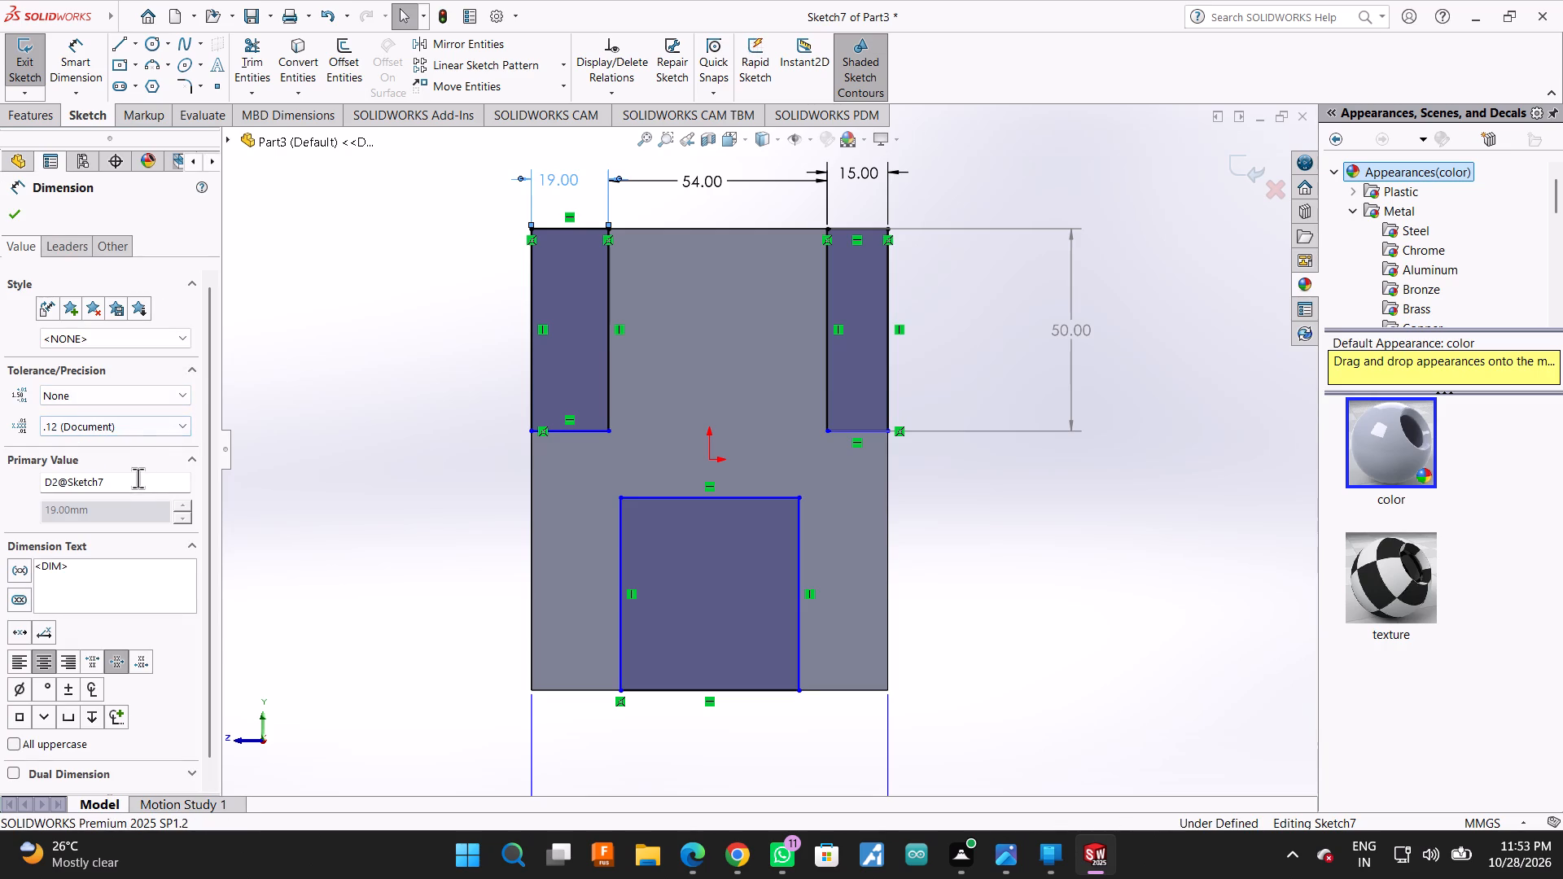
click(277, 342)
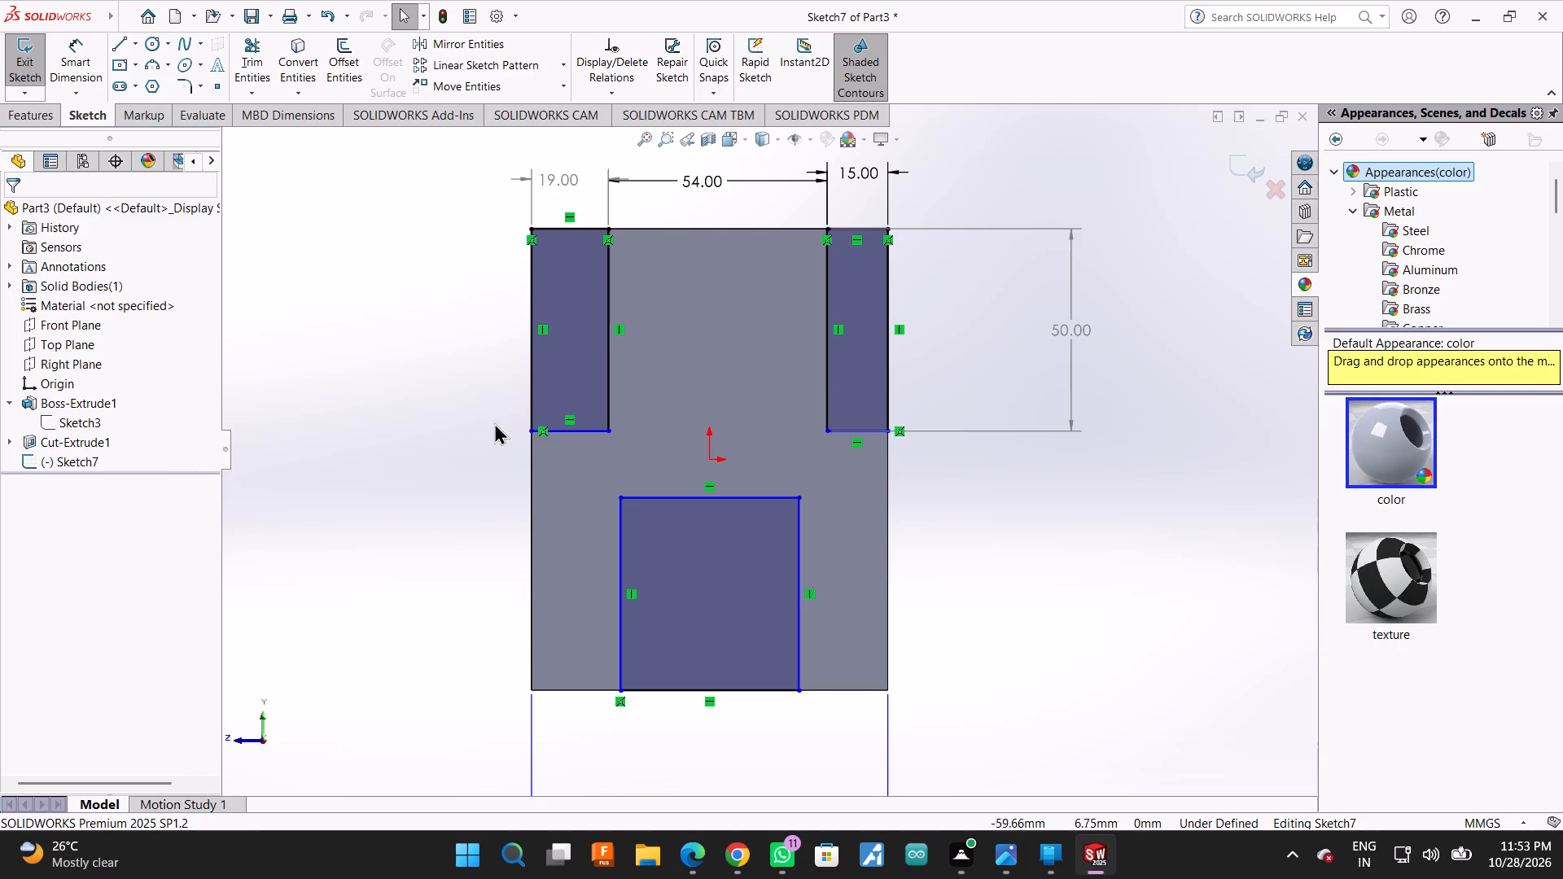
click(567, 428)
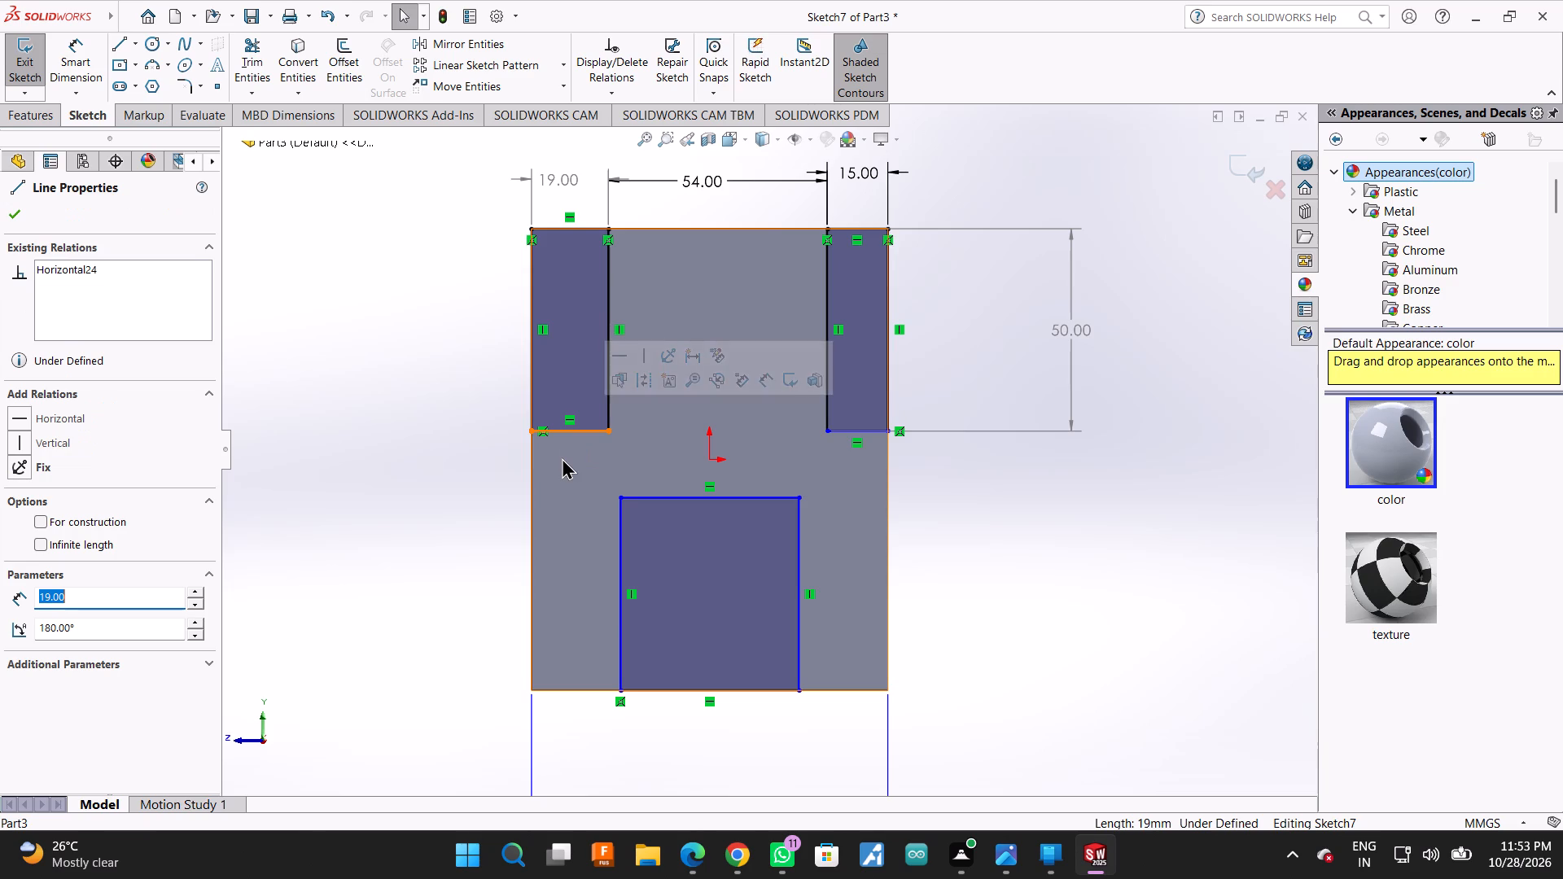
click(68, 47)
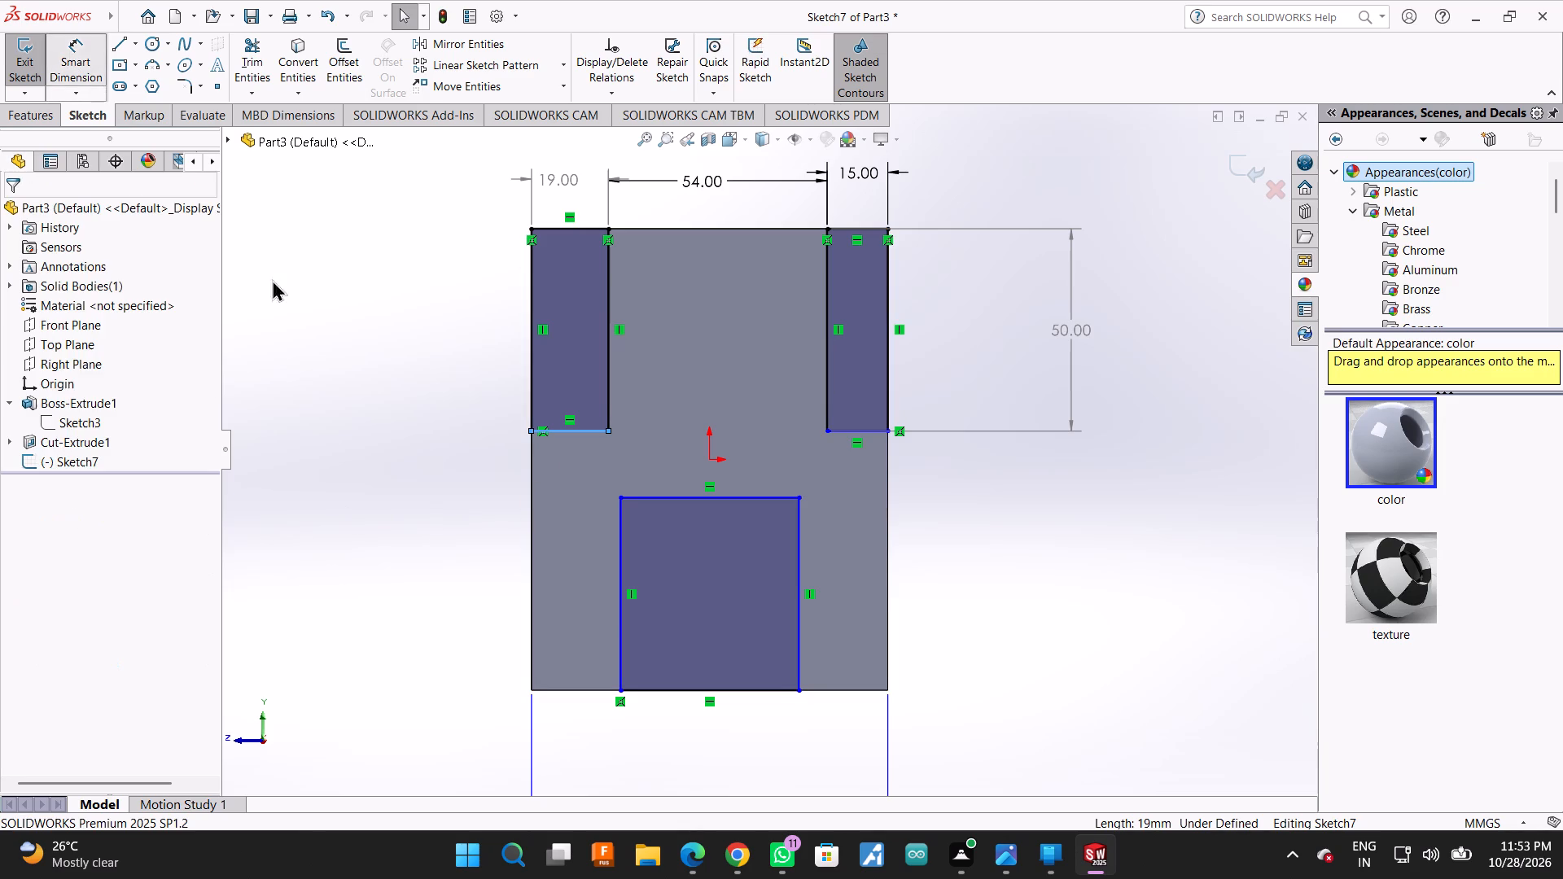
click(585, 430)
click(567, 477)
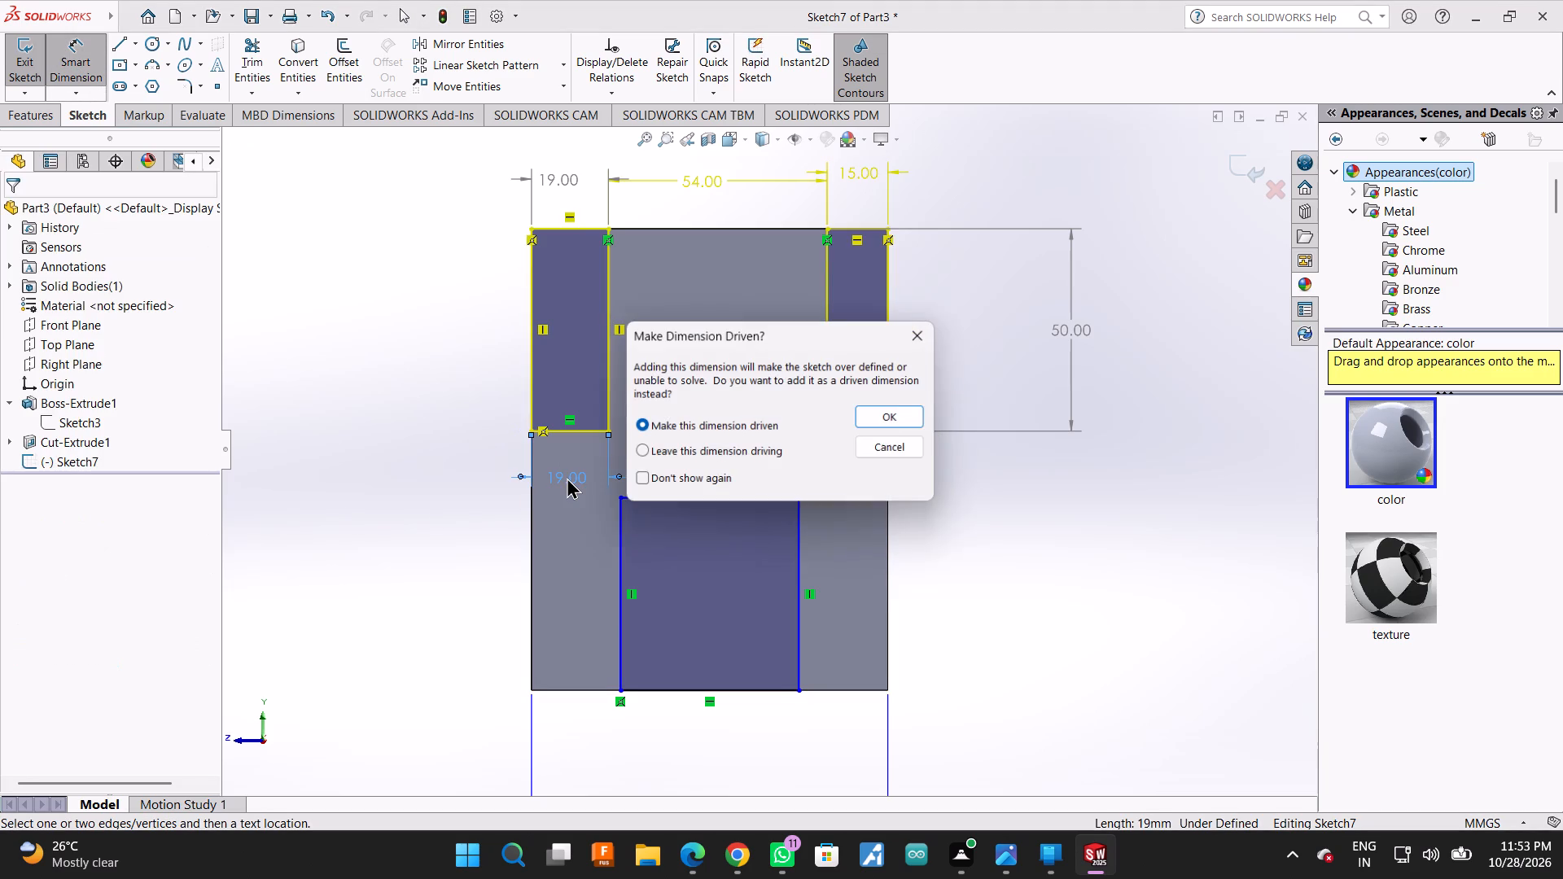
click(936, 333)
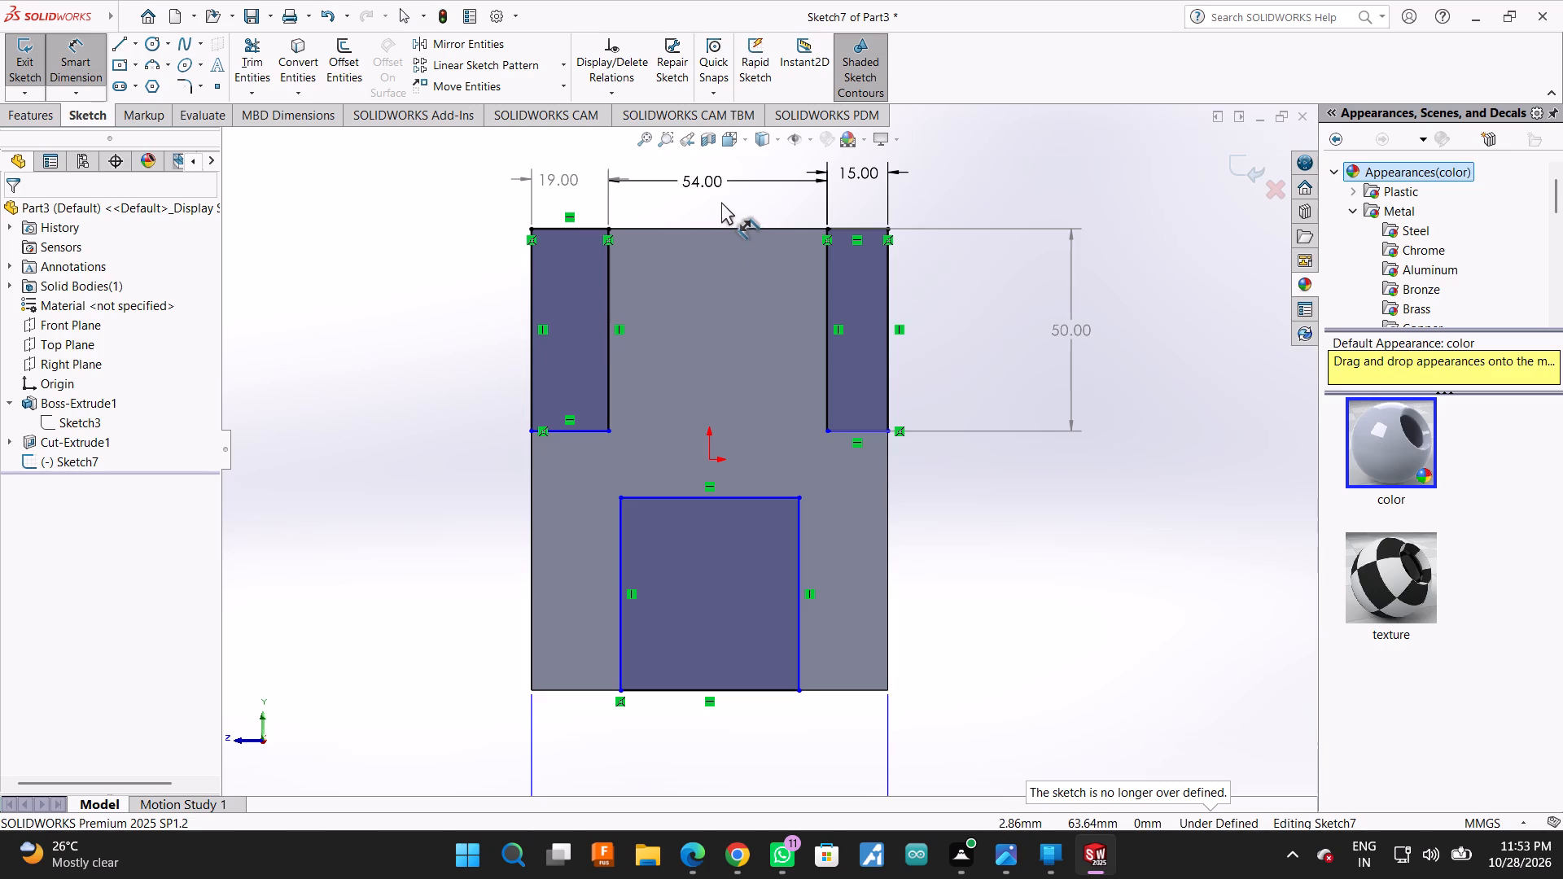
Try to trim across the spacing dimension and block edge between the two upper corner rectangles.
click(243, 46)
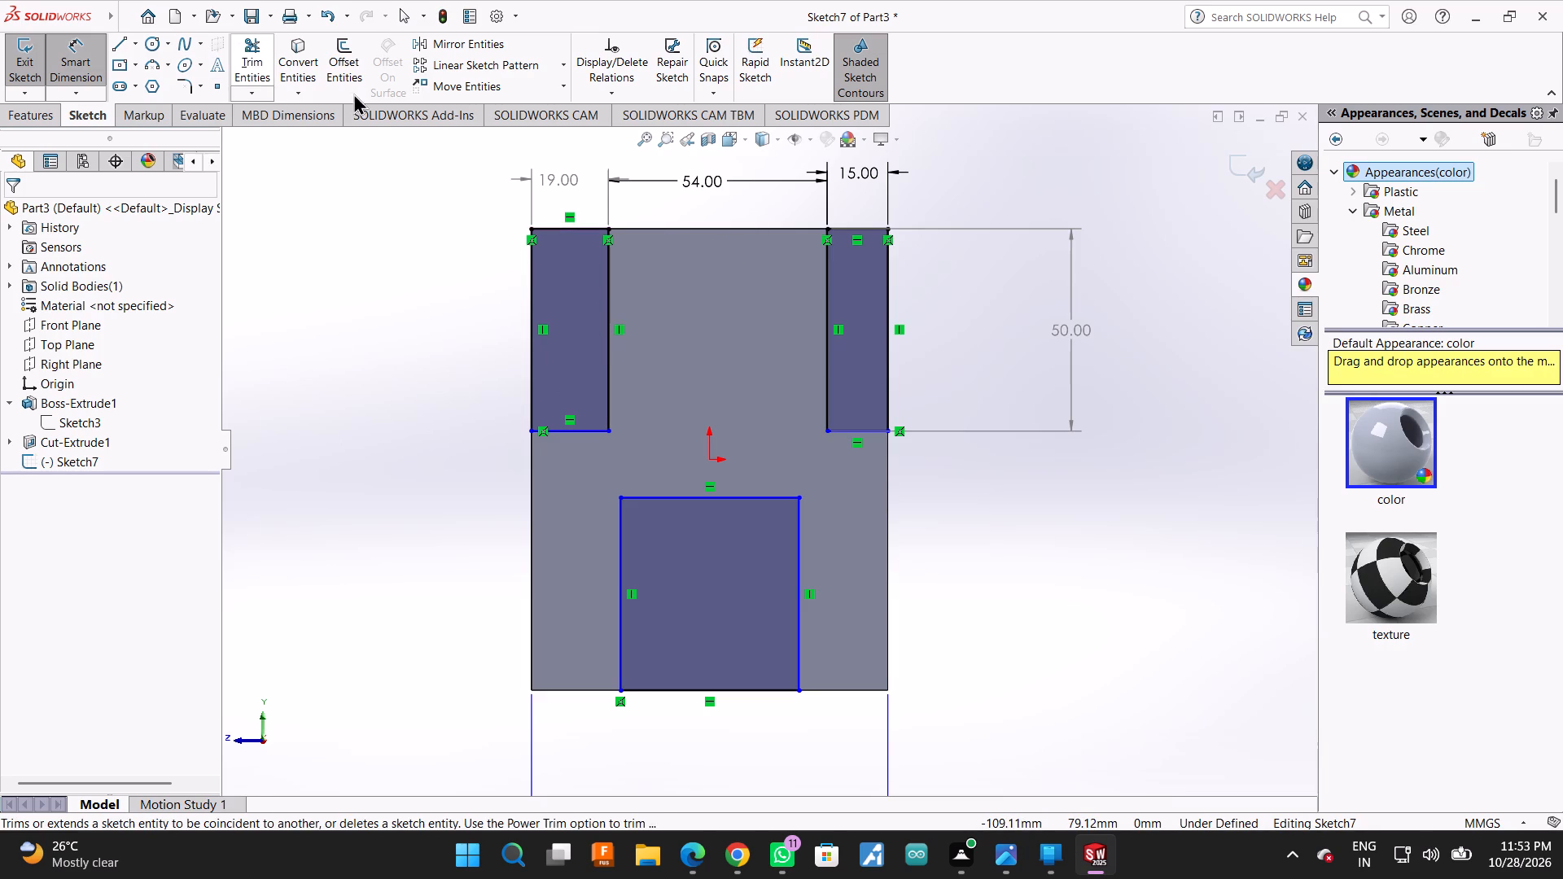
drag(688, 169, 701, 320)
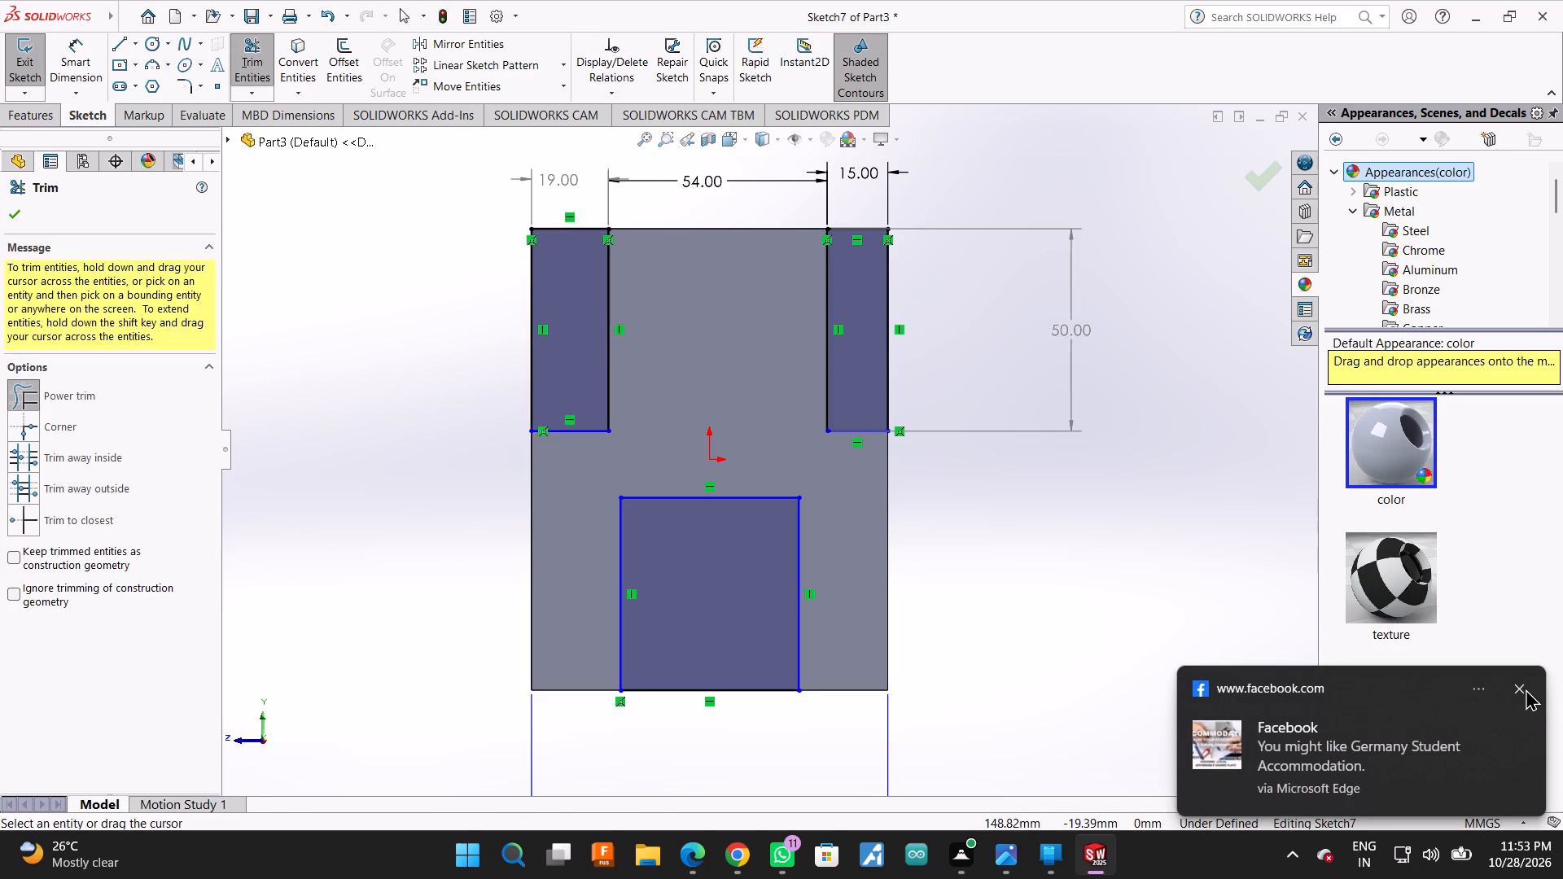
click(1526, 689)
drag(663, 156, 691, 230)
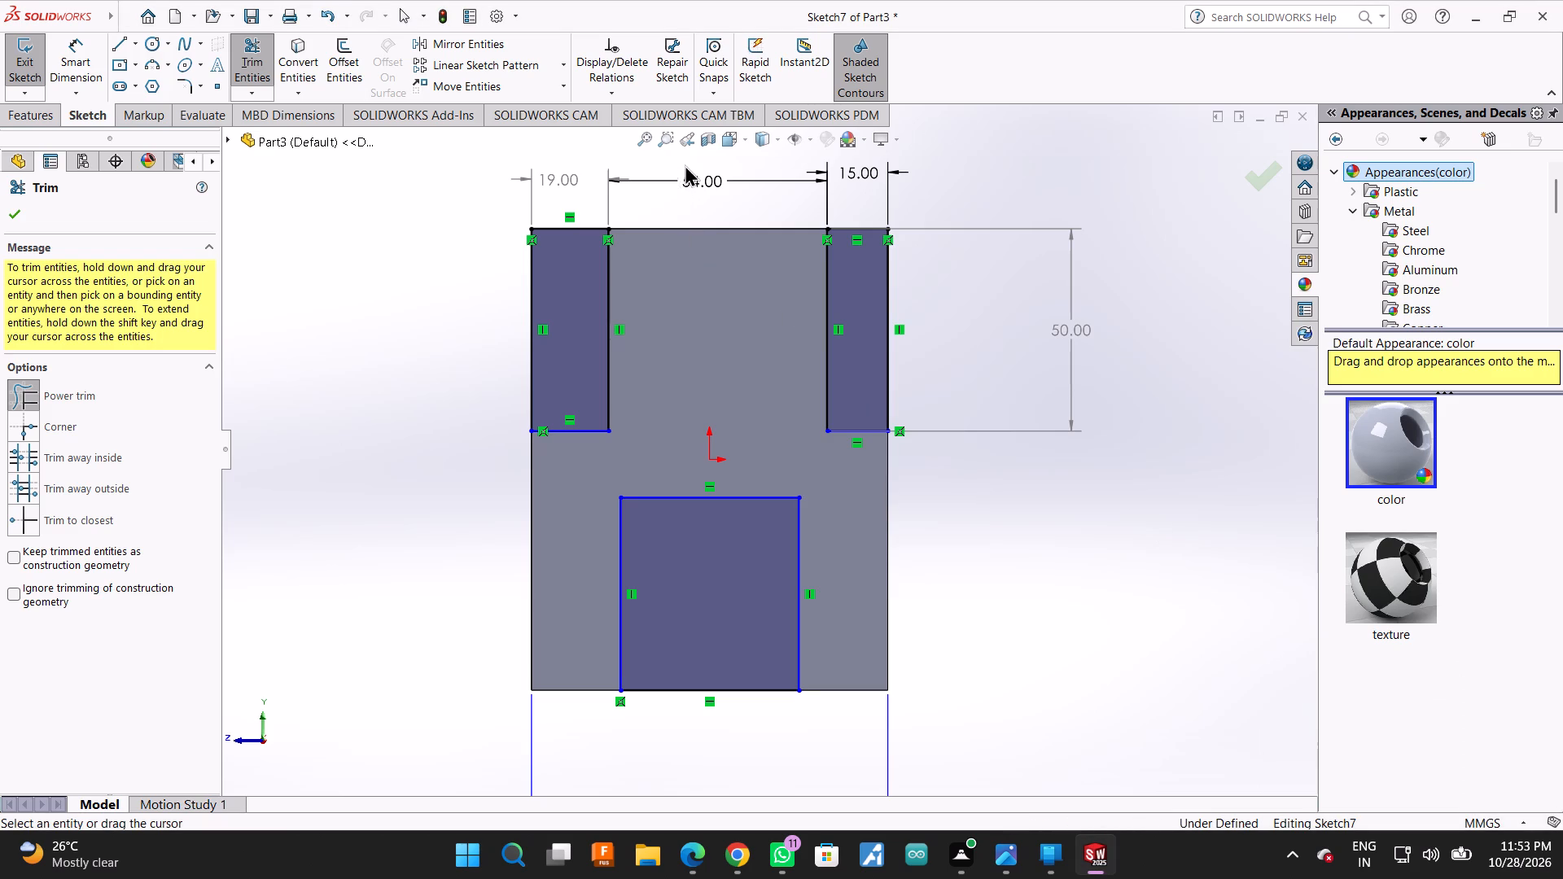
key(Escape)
Delete the spacing dimension and both width dimensions of the two upper corner rectangles.
right_click(690, 186)
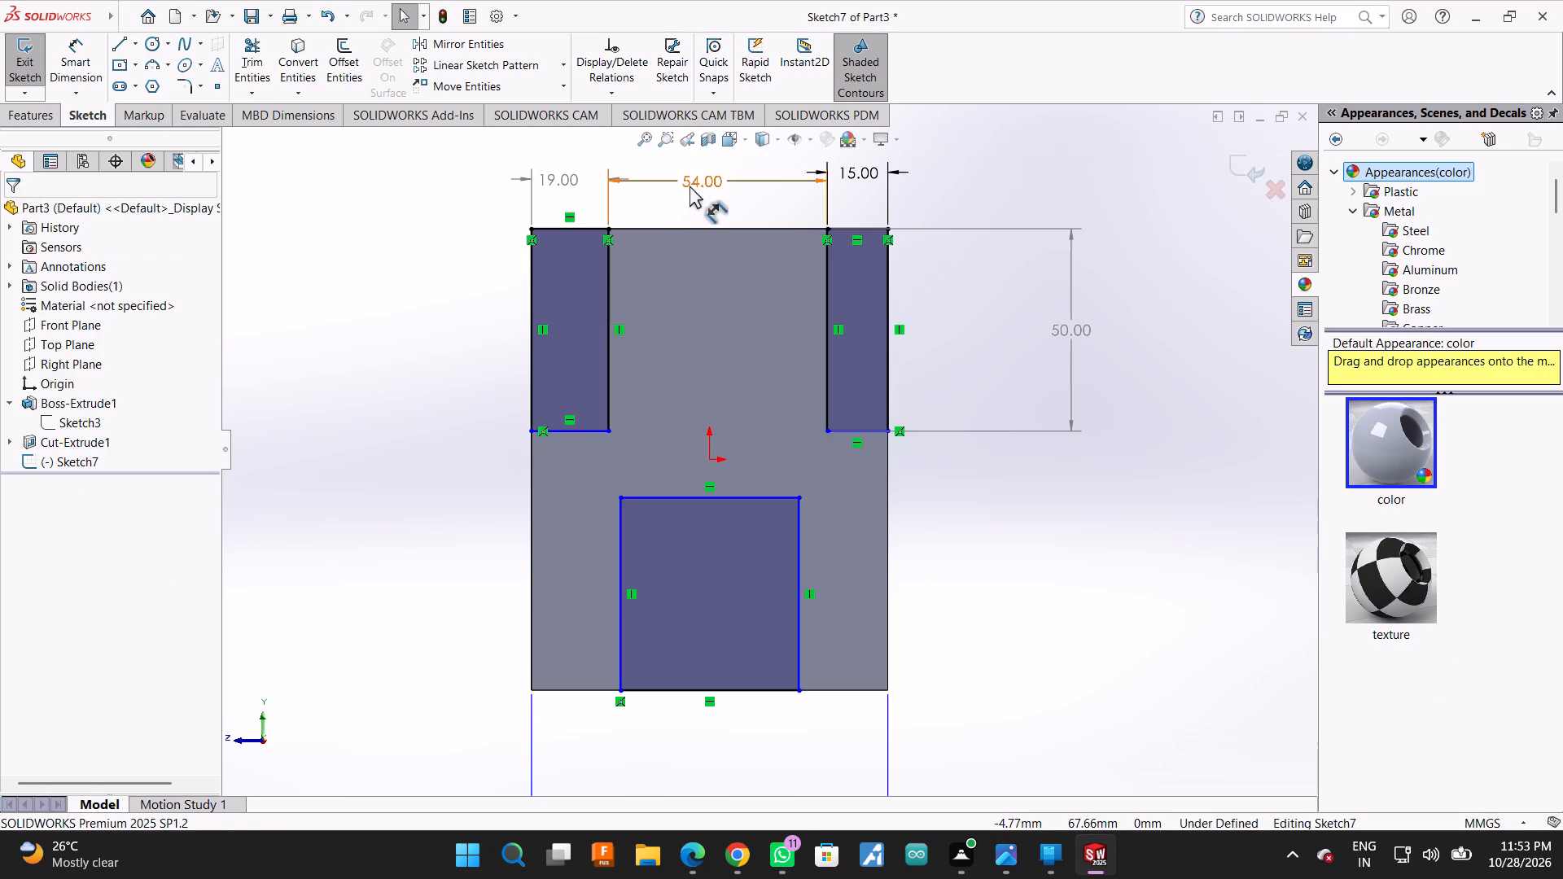
click(778, 415)
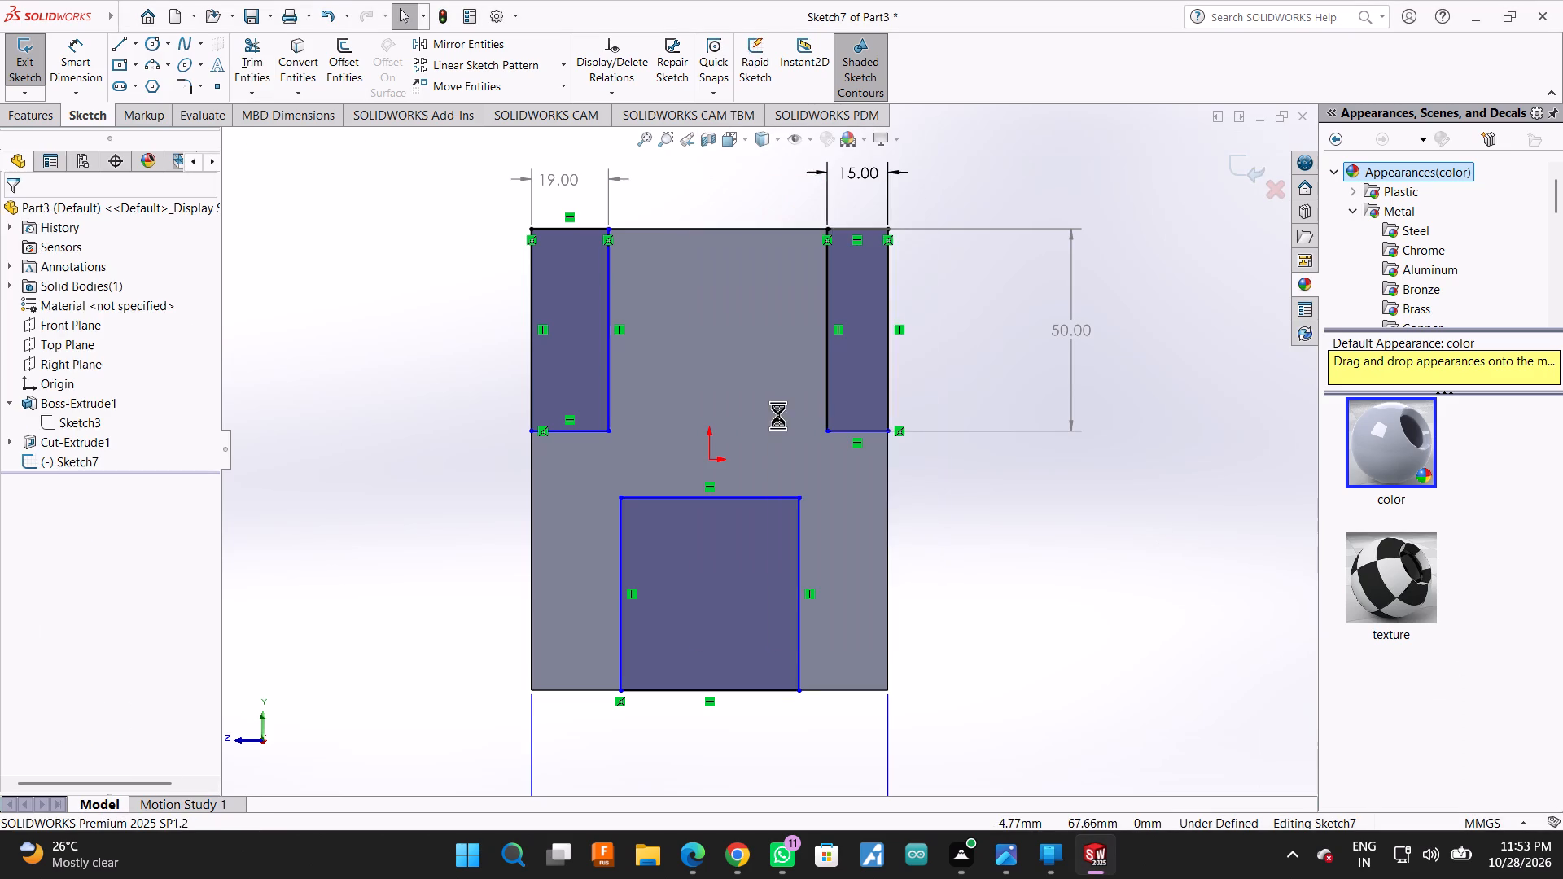
right_click(564, 178)
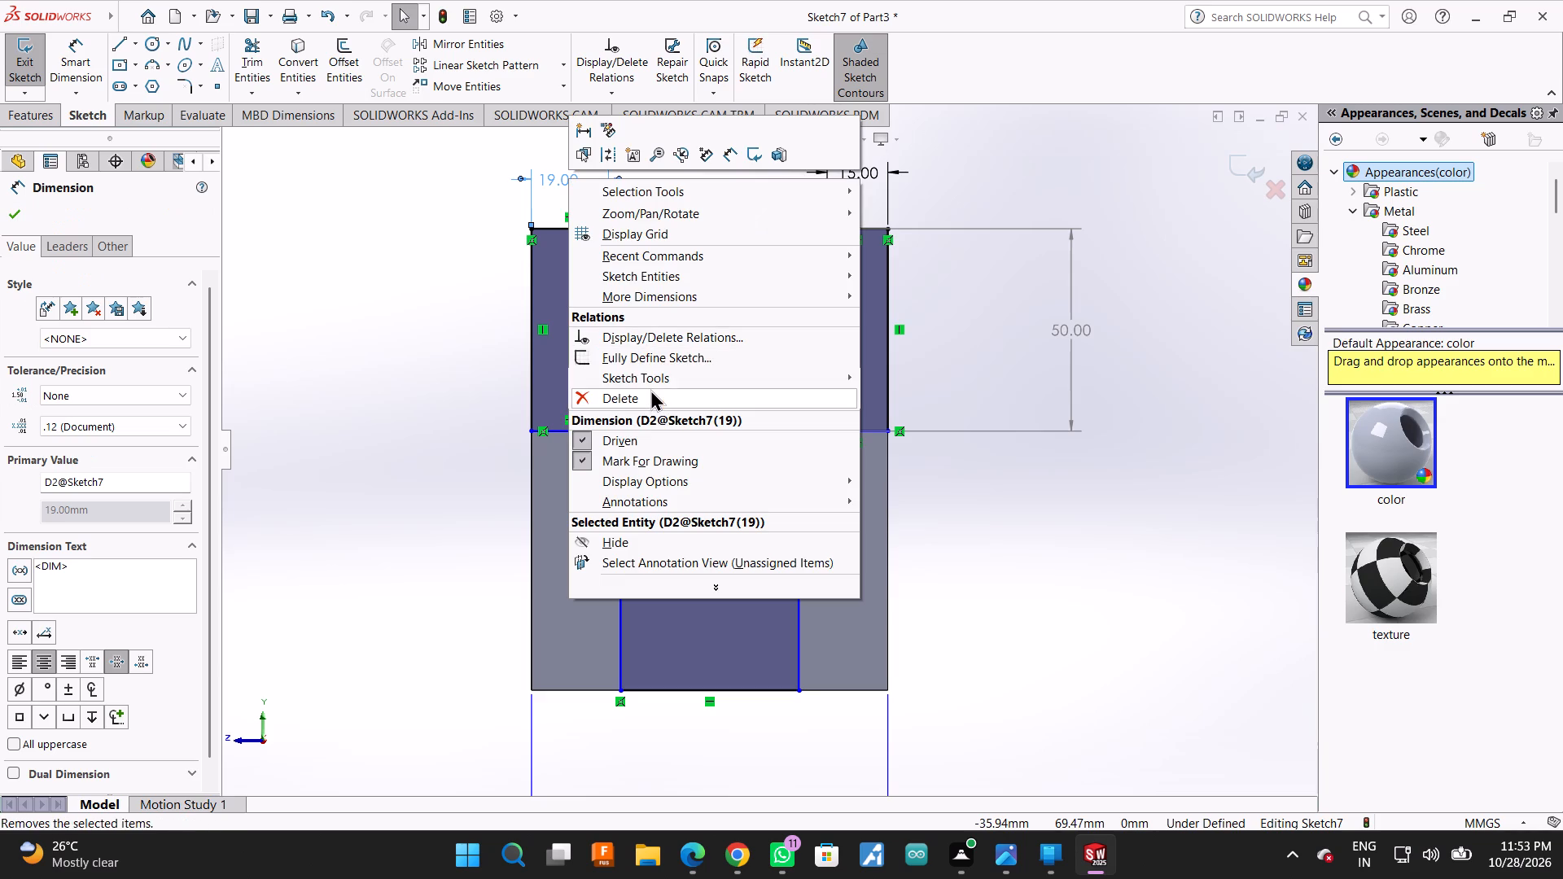
click(650, 389)
right_click(843, 171)
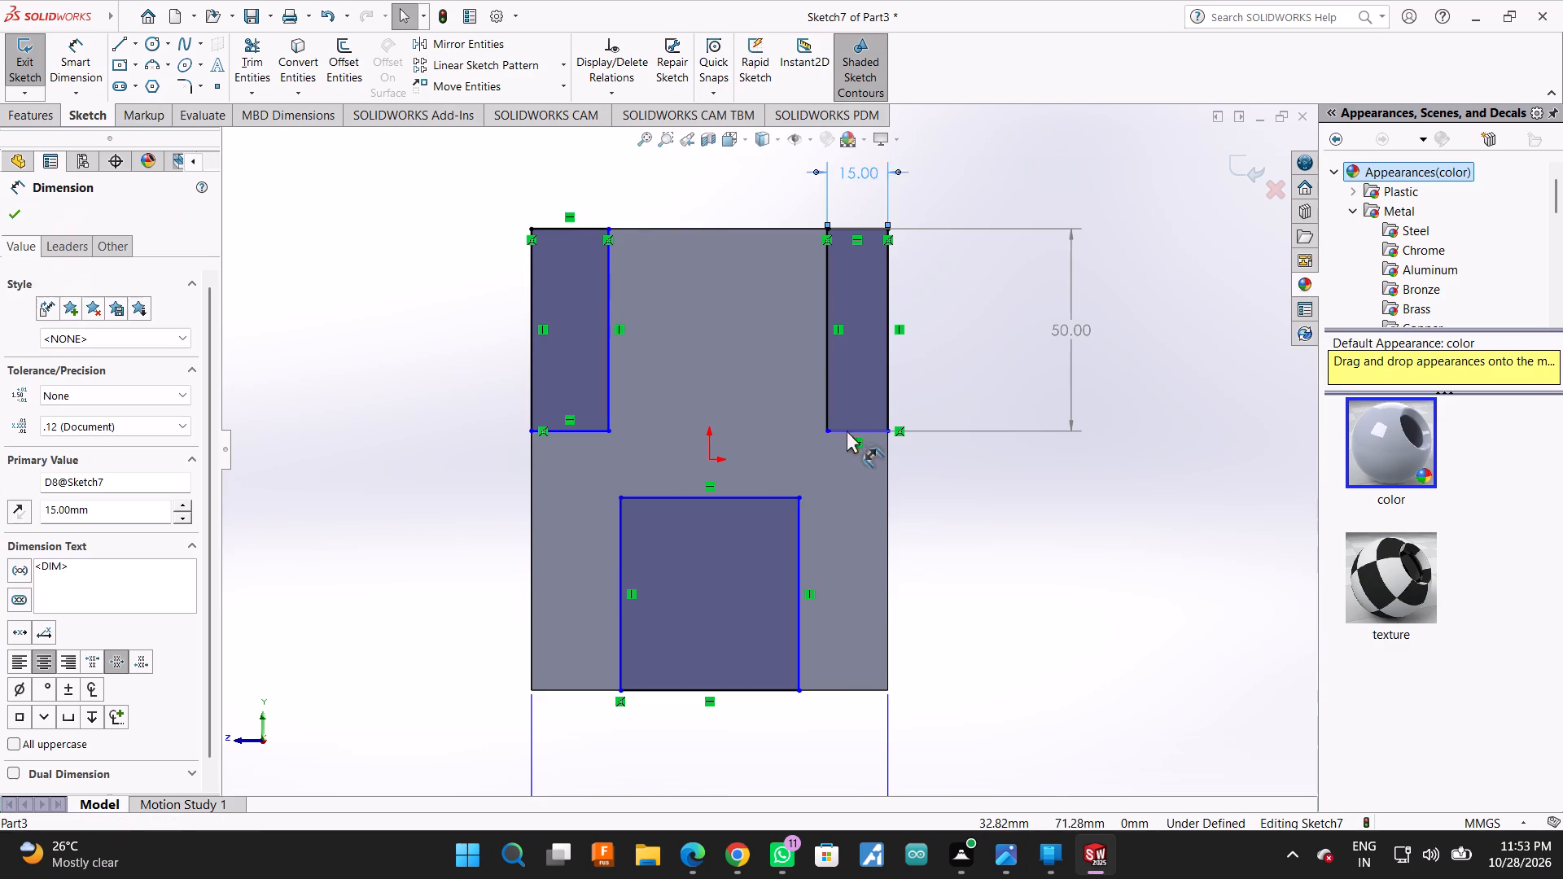
click(892, 398)
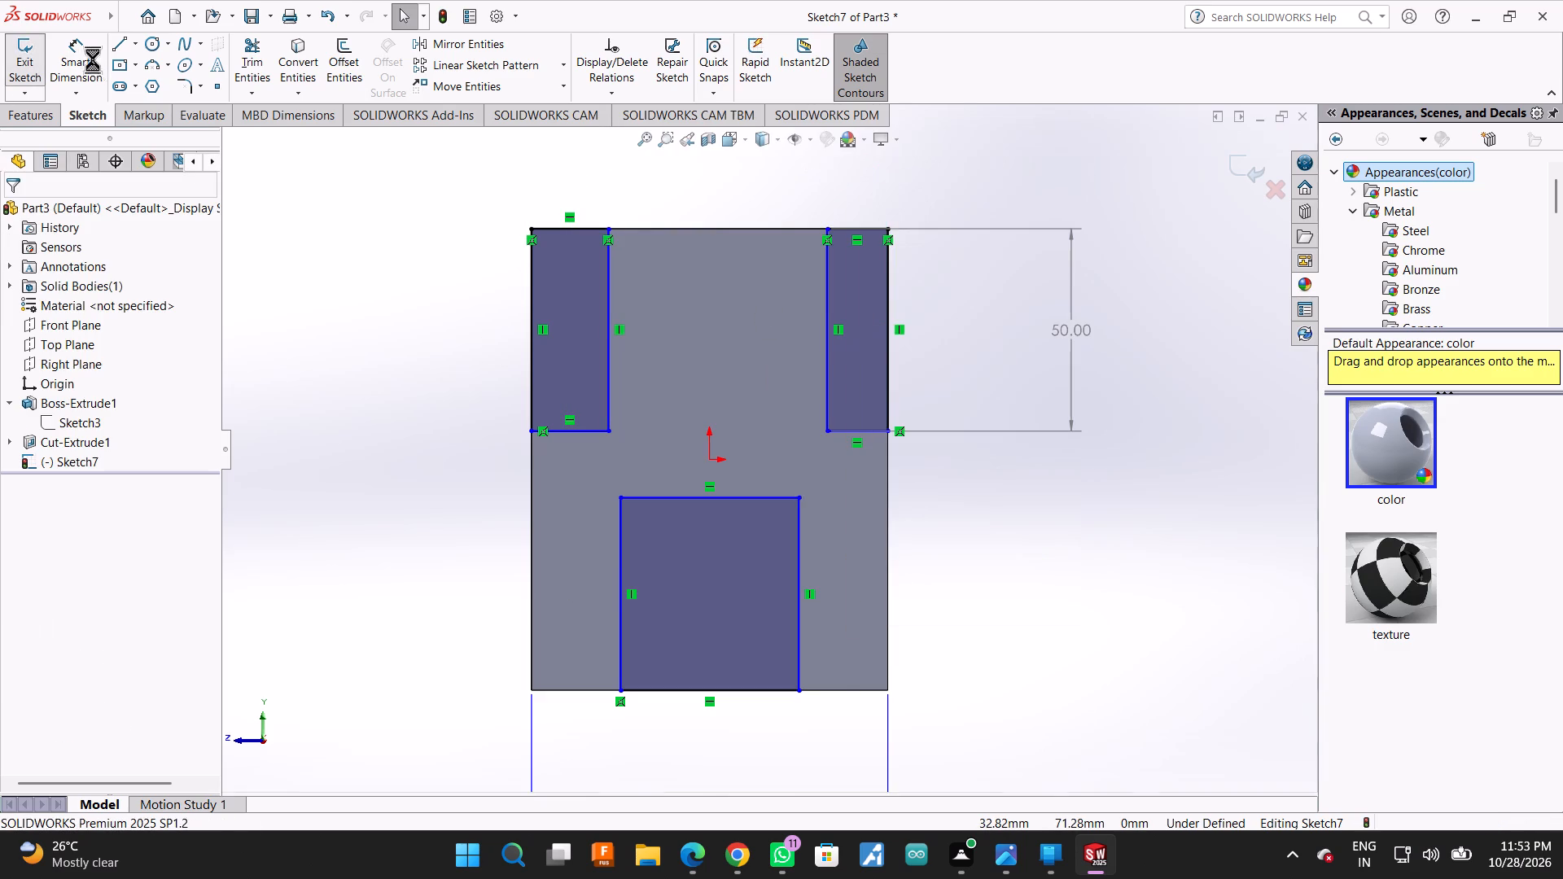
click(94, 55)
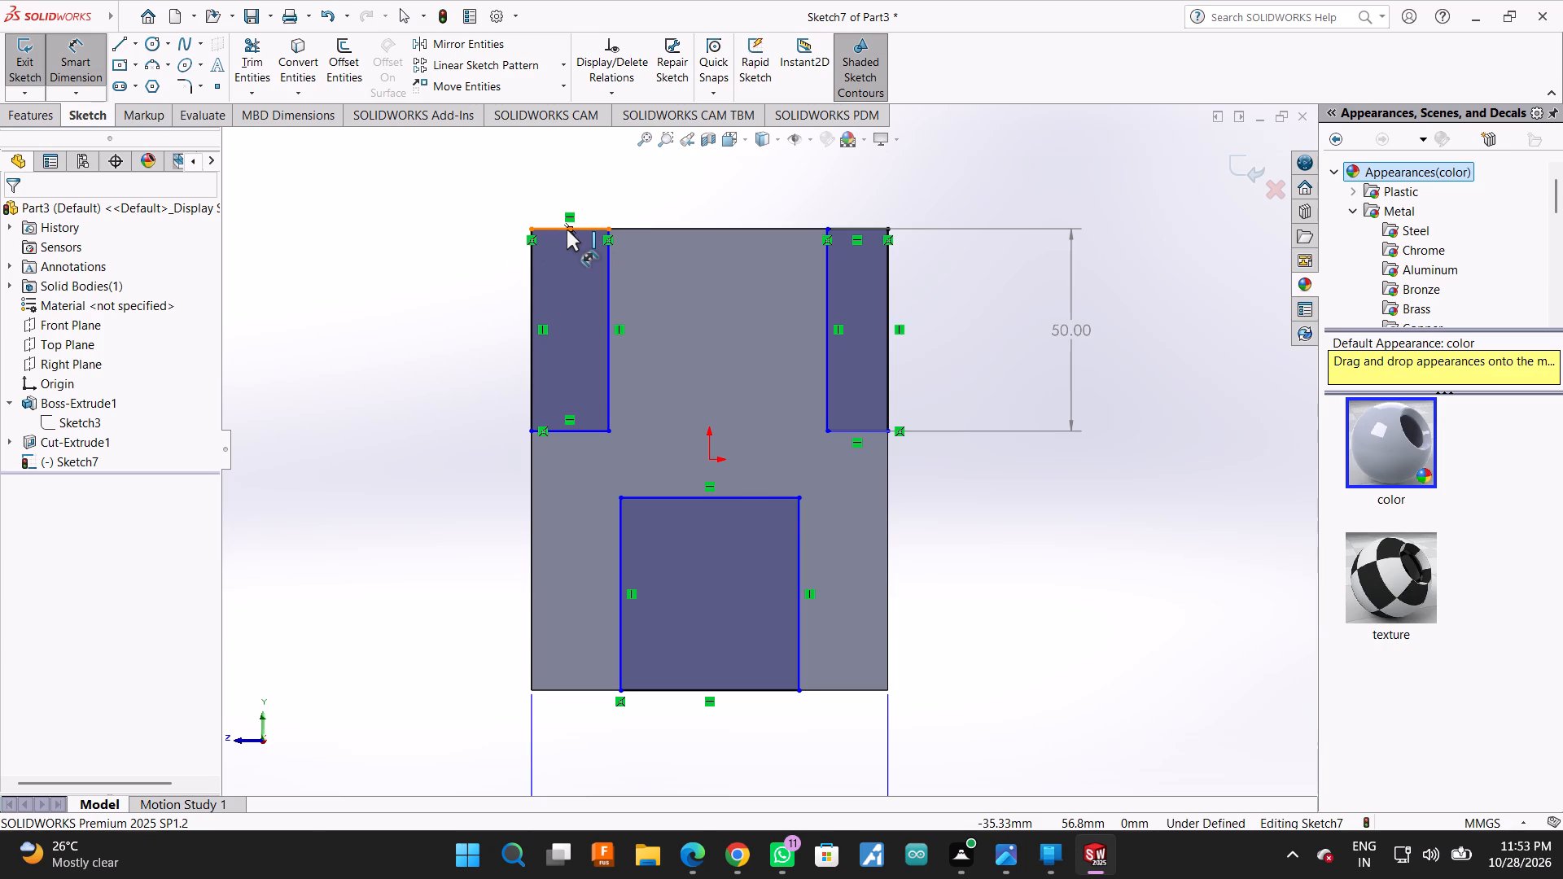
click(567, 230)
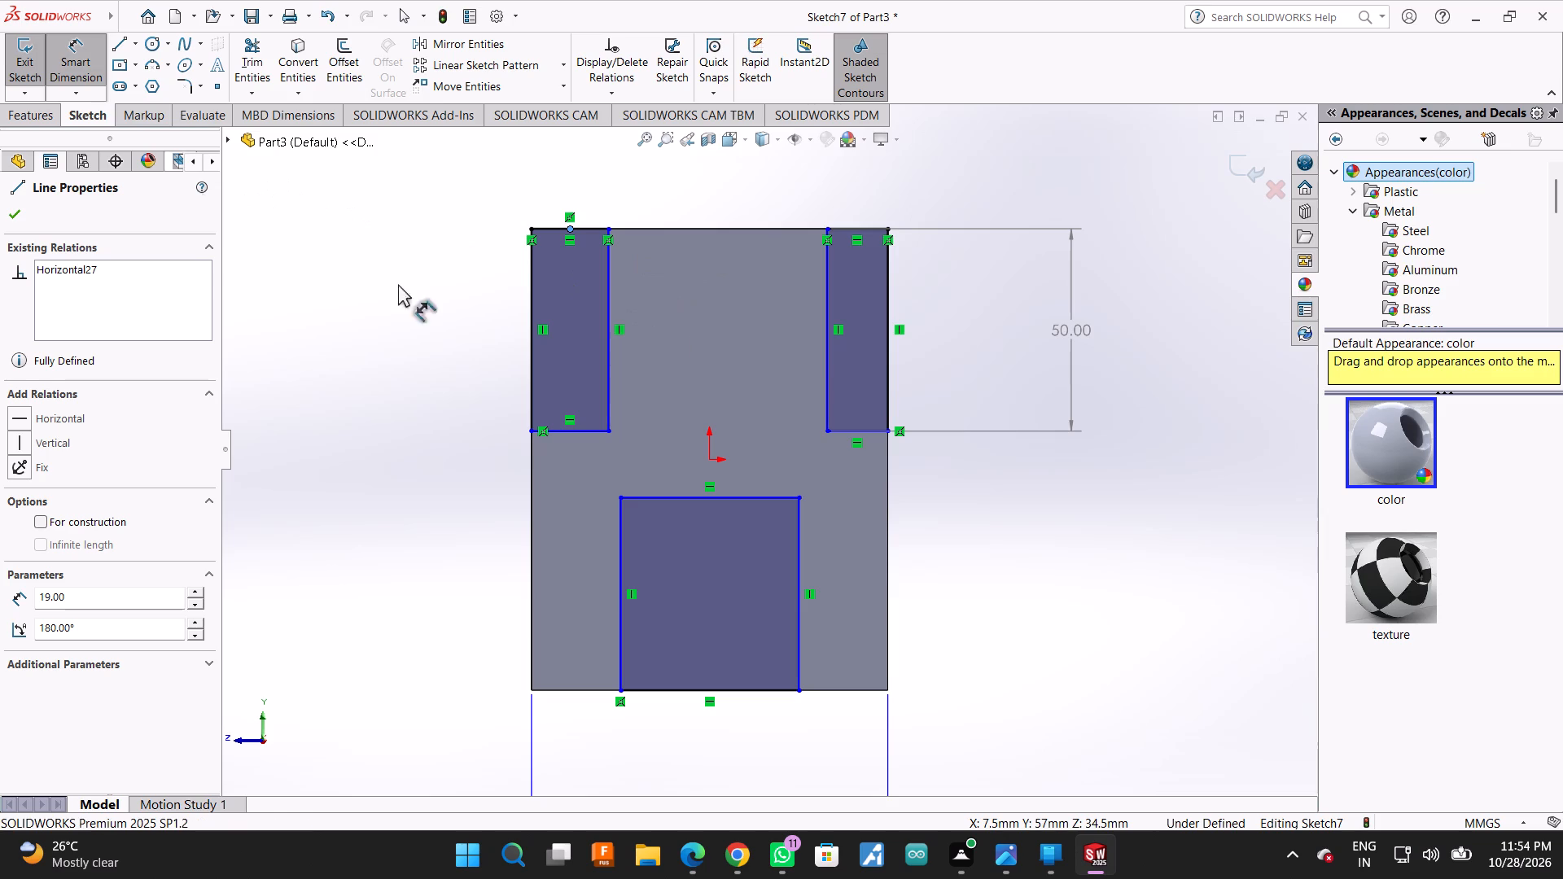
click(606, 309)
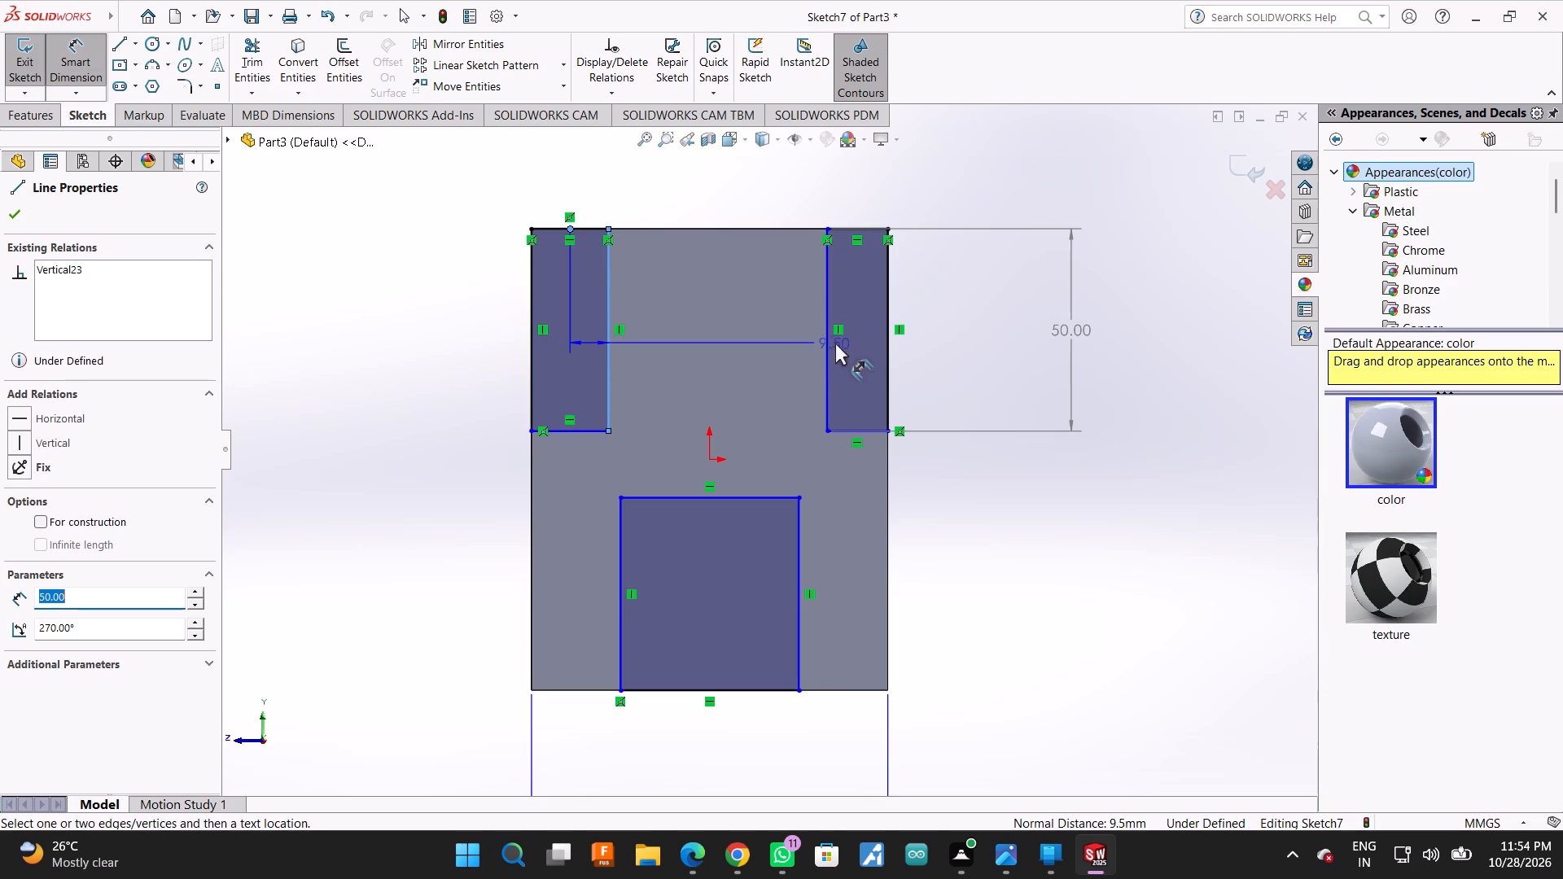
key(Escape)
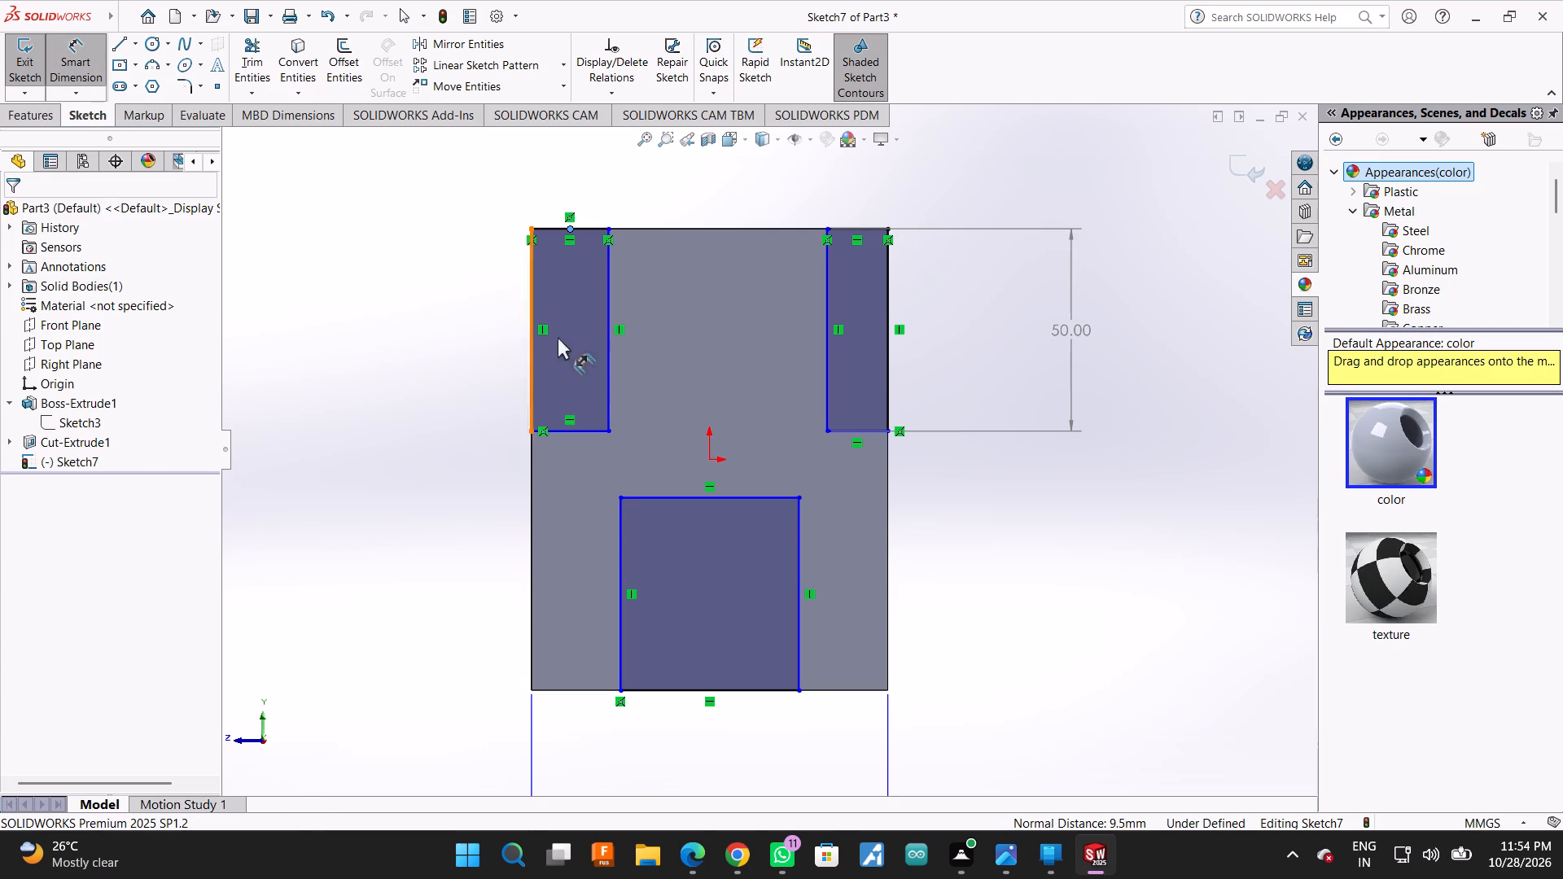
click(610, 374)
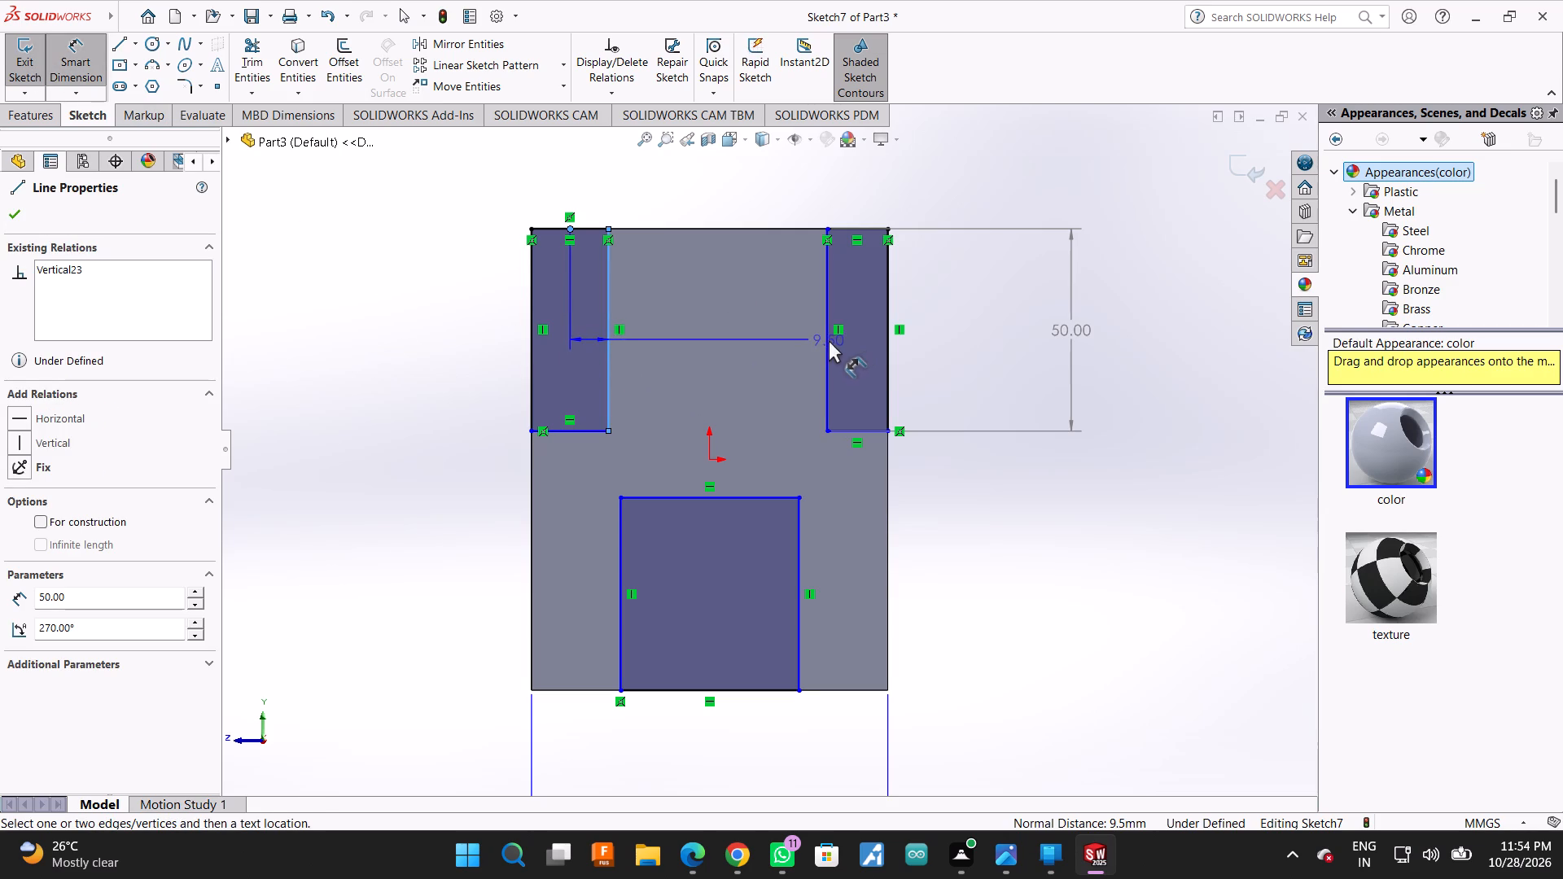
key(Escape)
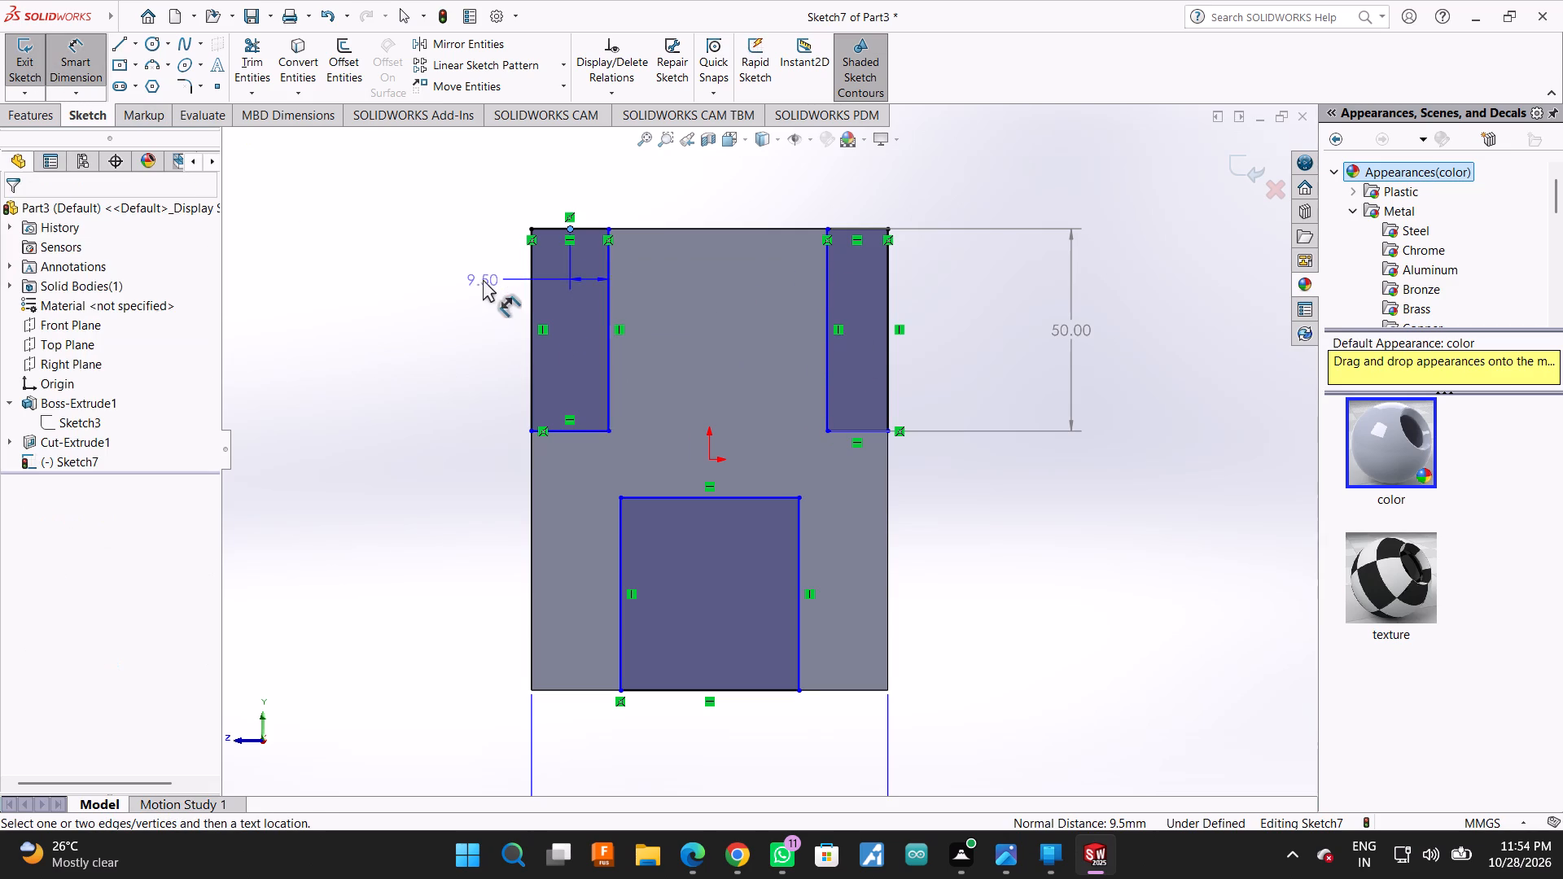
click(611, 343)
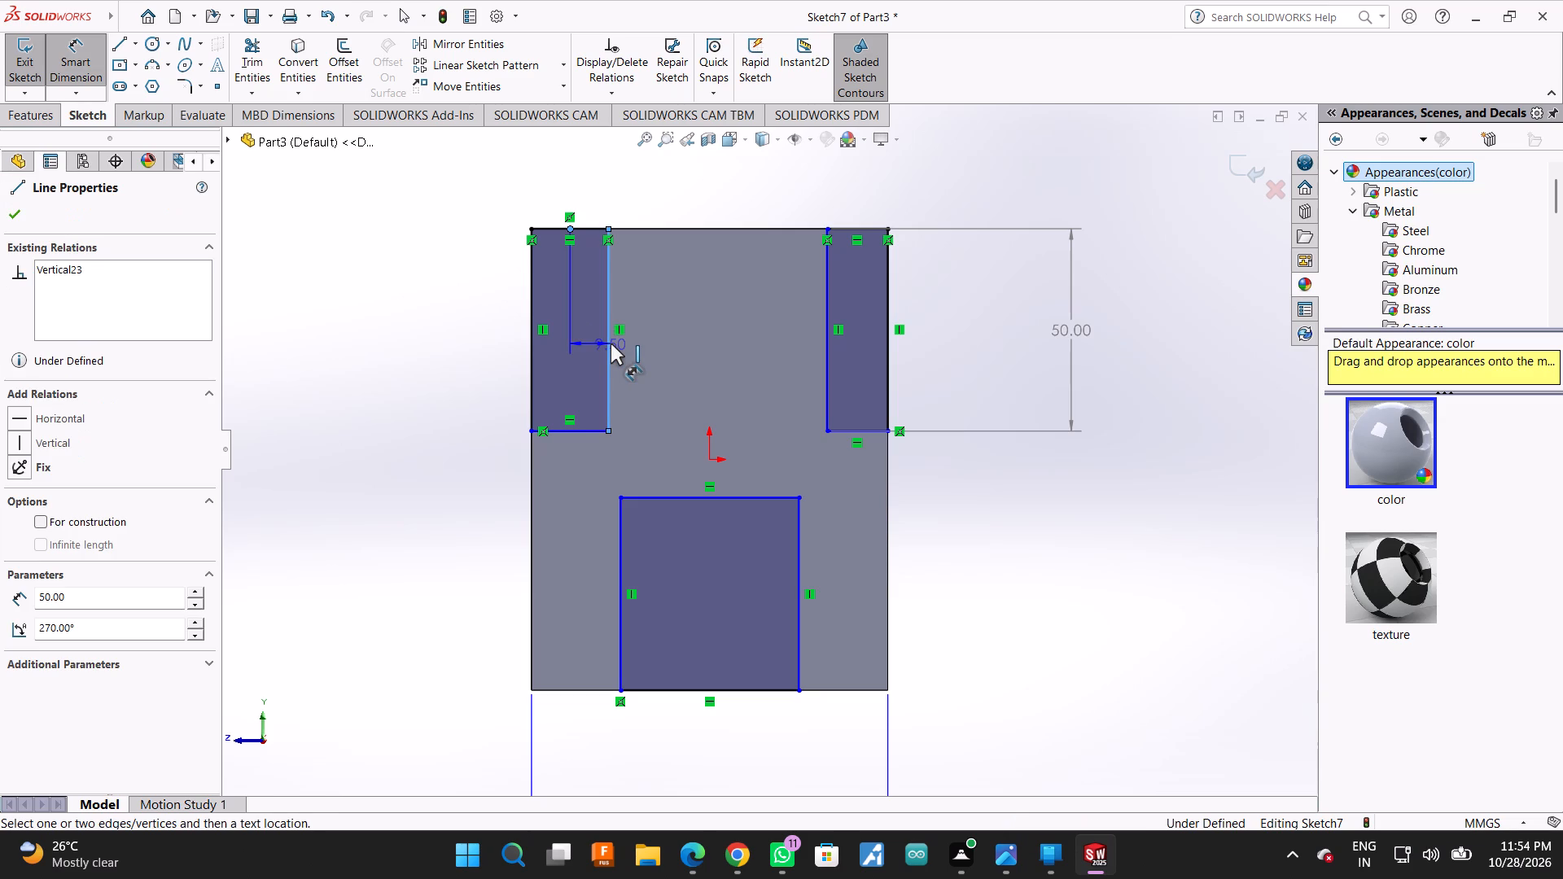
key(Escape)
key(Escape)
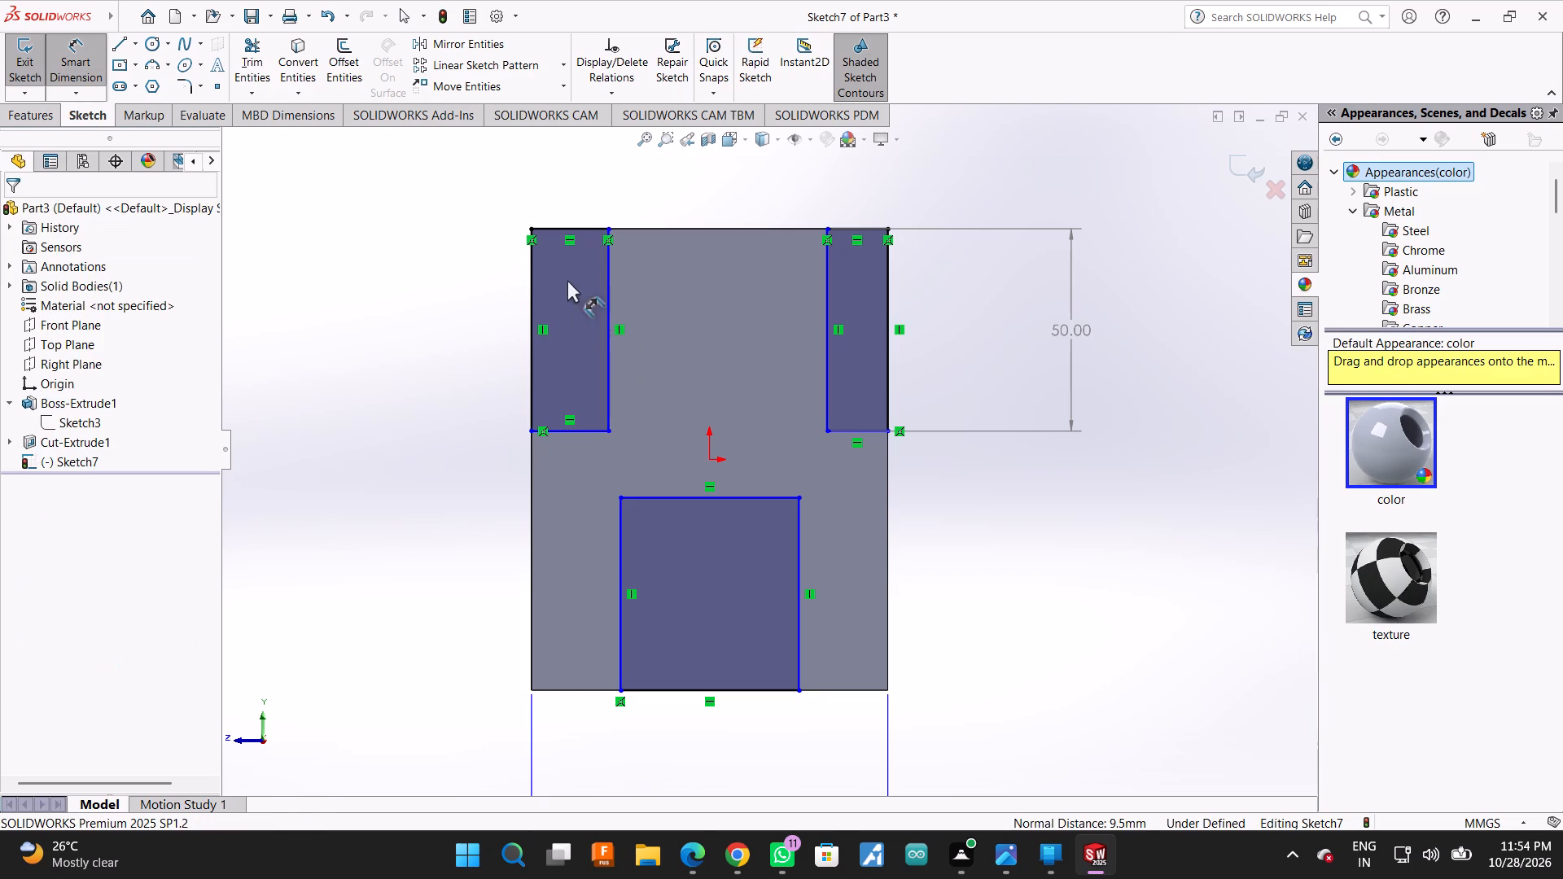
Trim away the top edge of the upper-left corner rectangle.
click(245, 47)
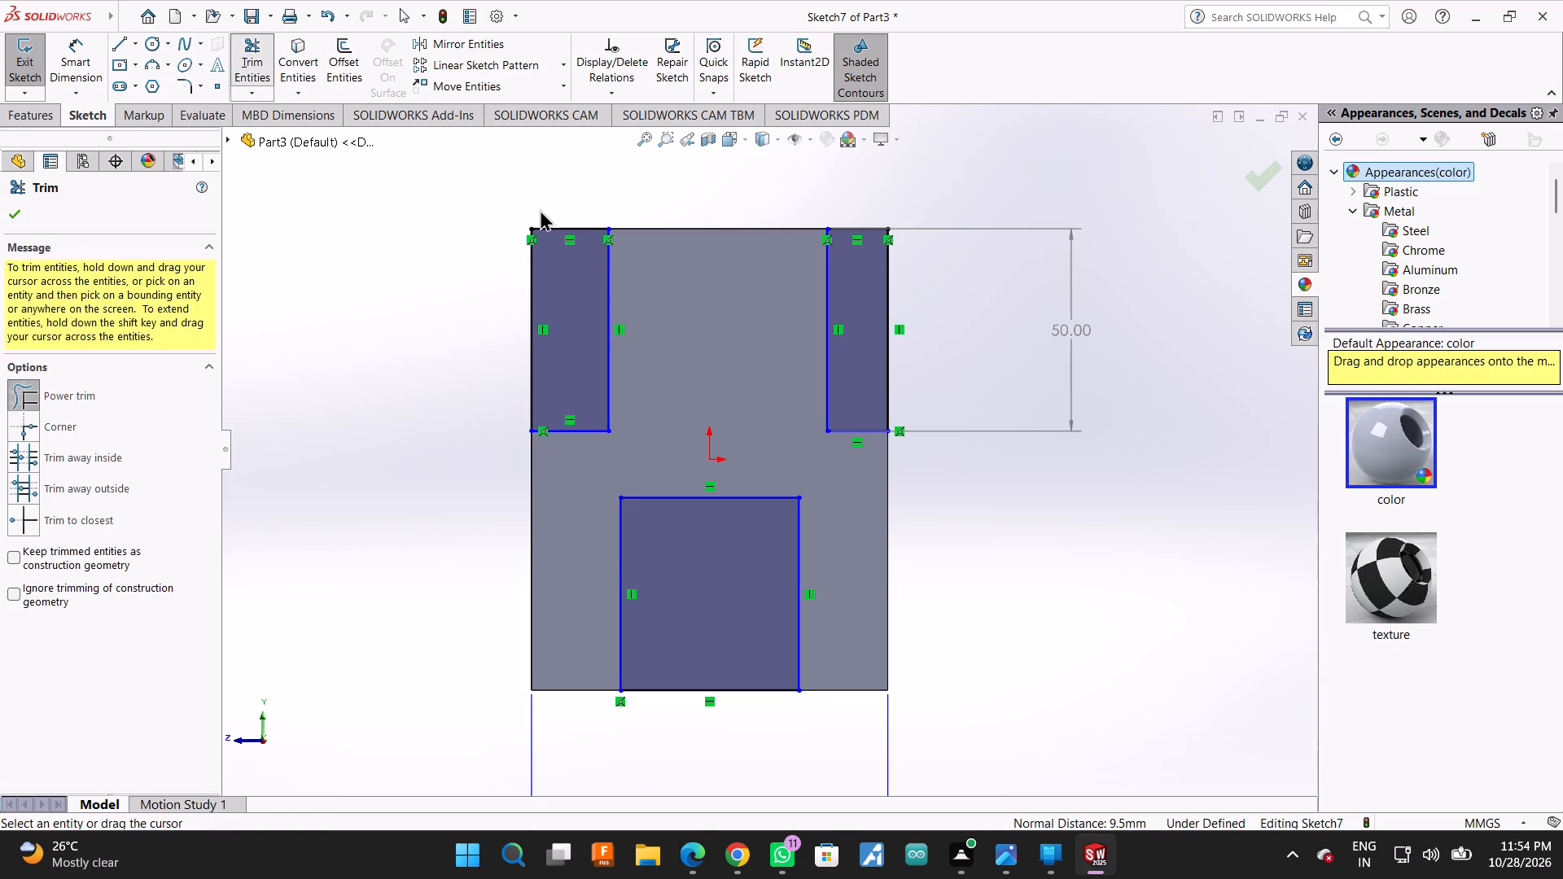
drag(565, 196, 576, 259)
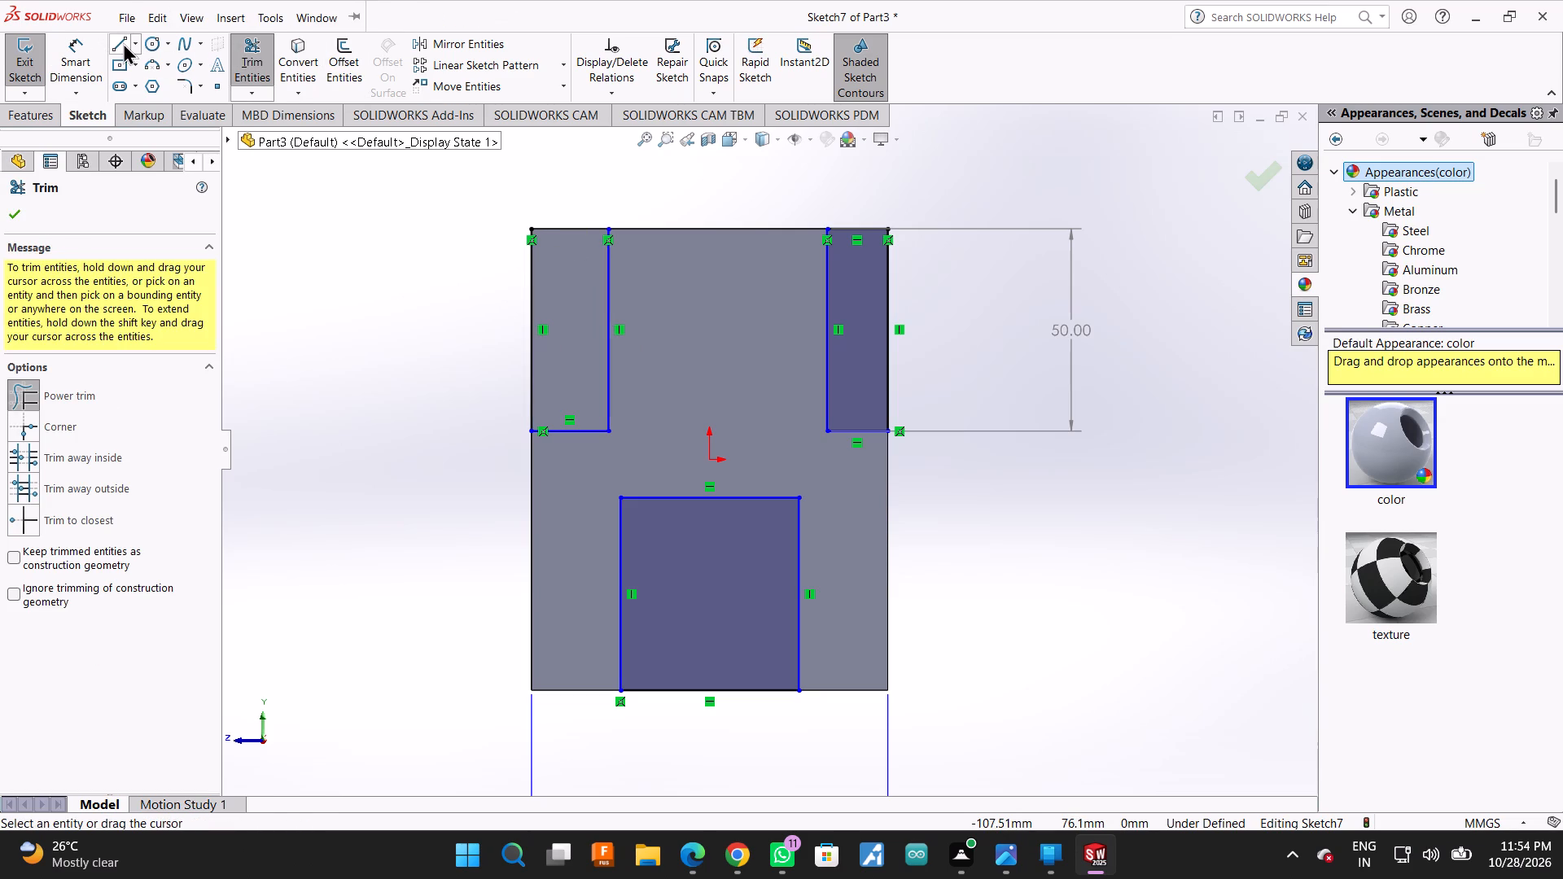
Dimension the spacing between the inner vertical edges of the two upper corner rectangles.
click(120, 42)
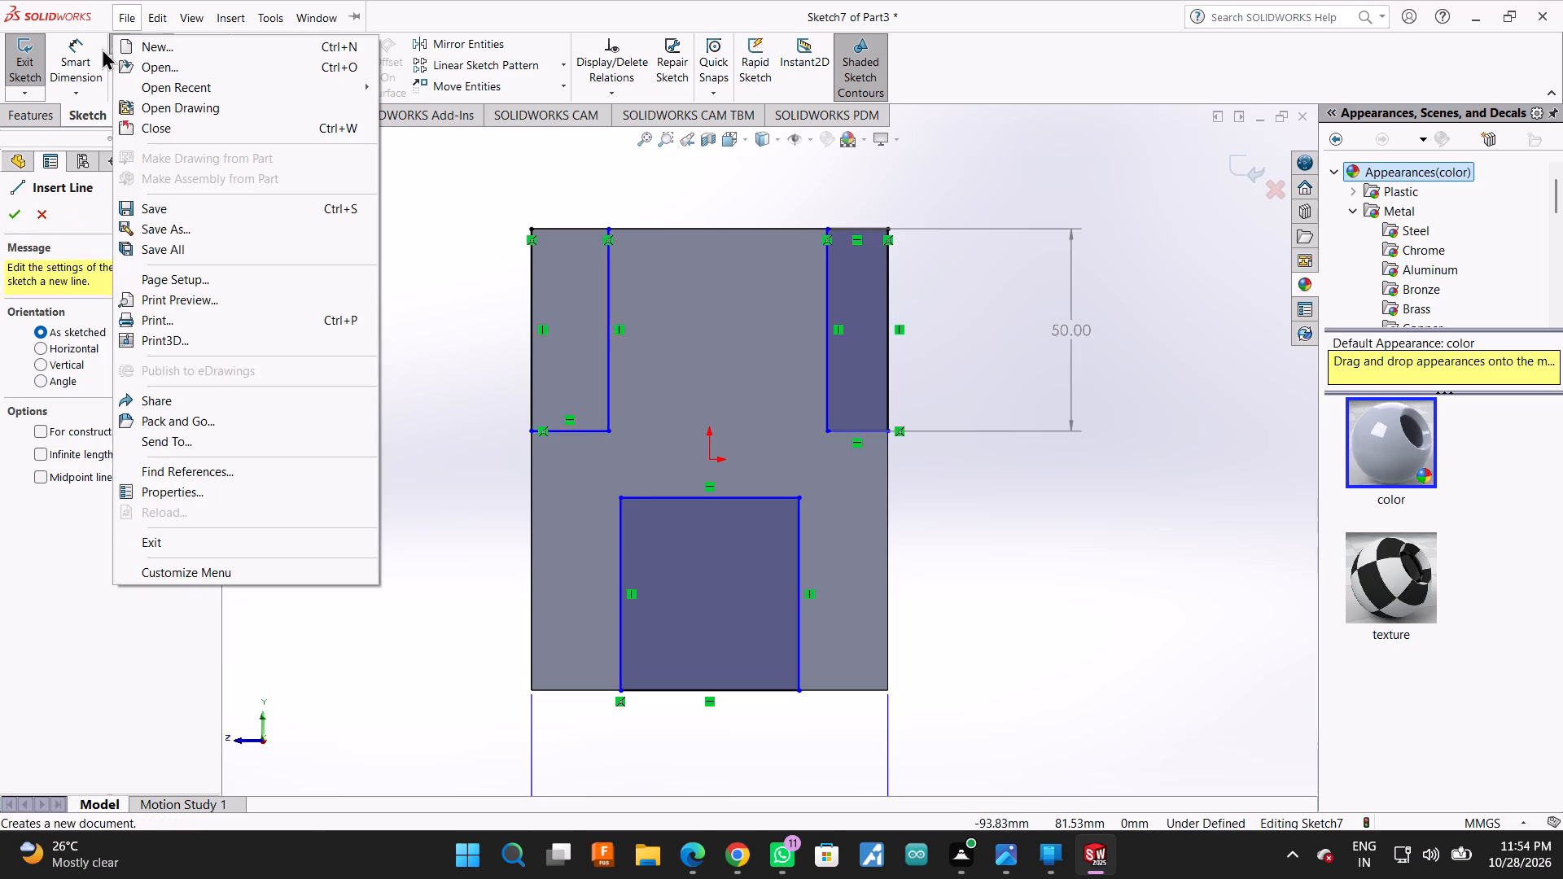
click(89, 48)
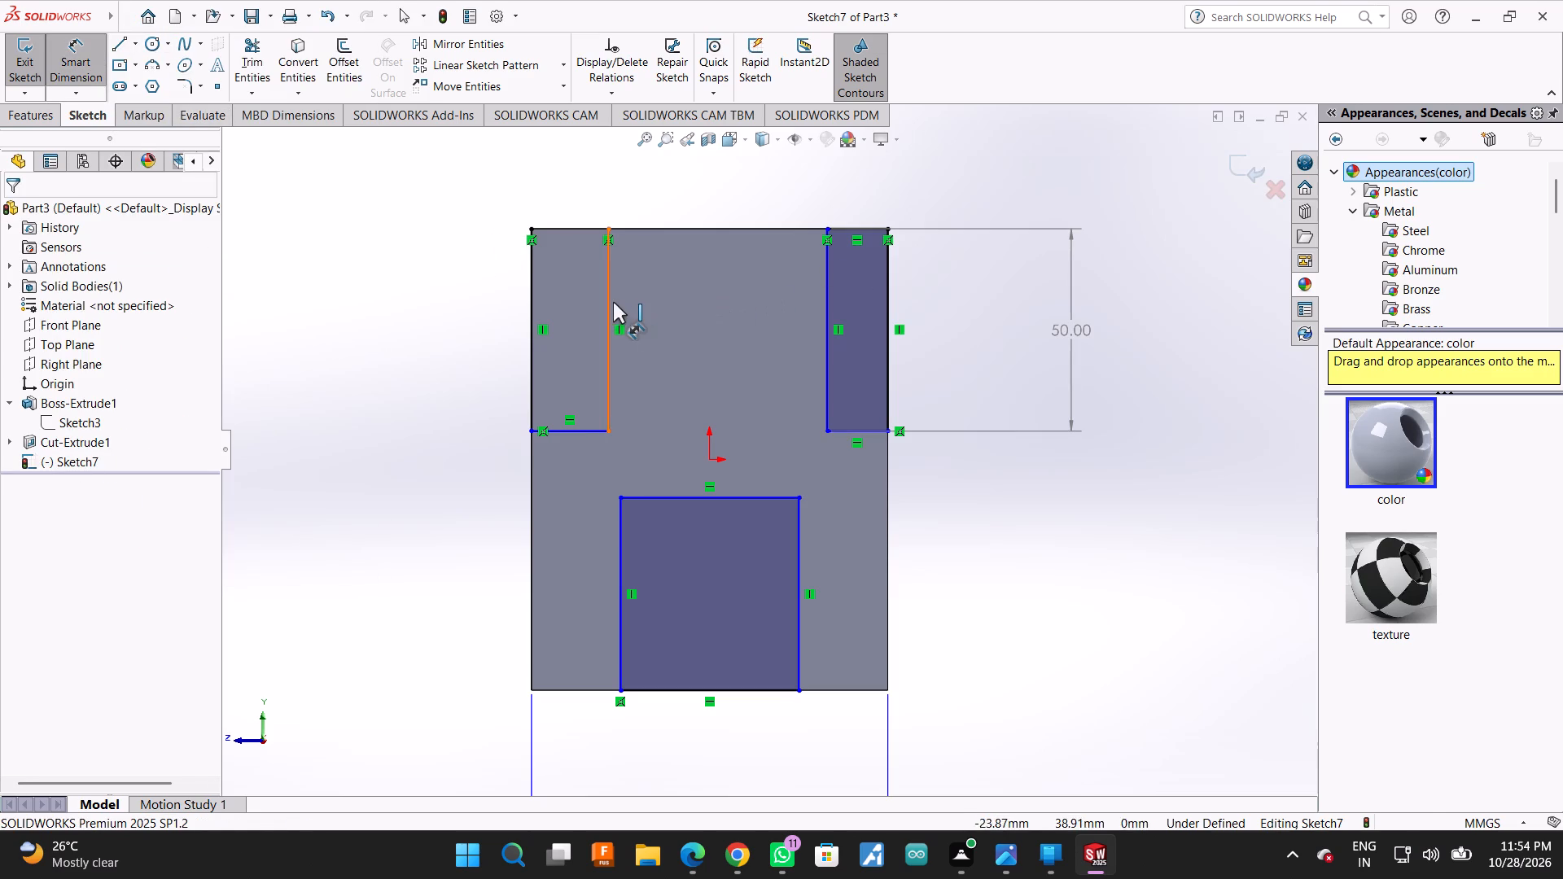
click(613, 302)
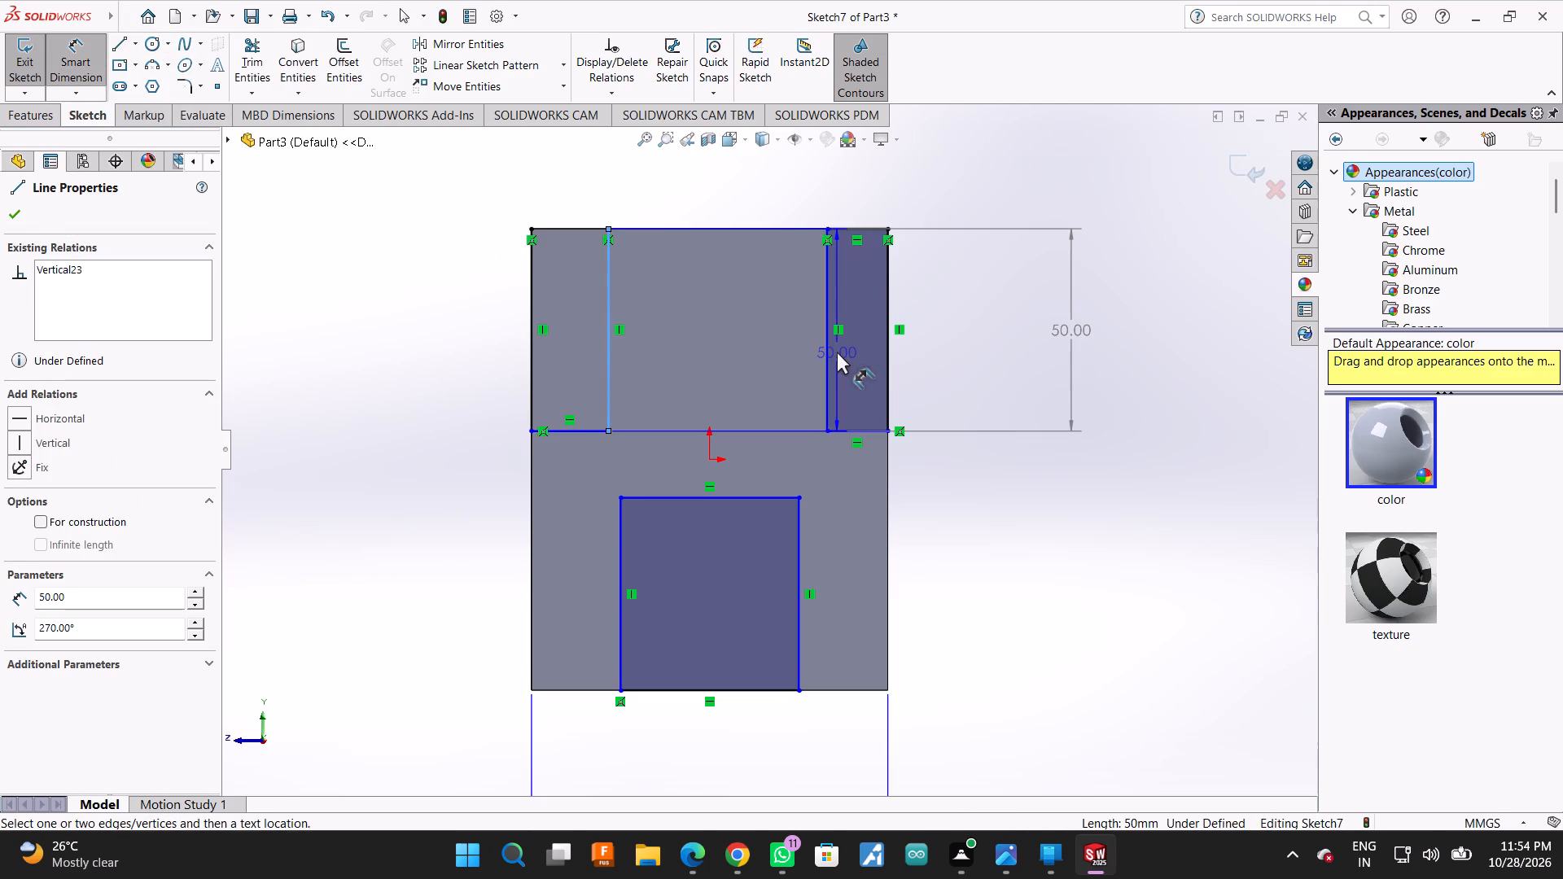
click(831, 352)
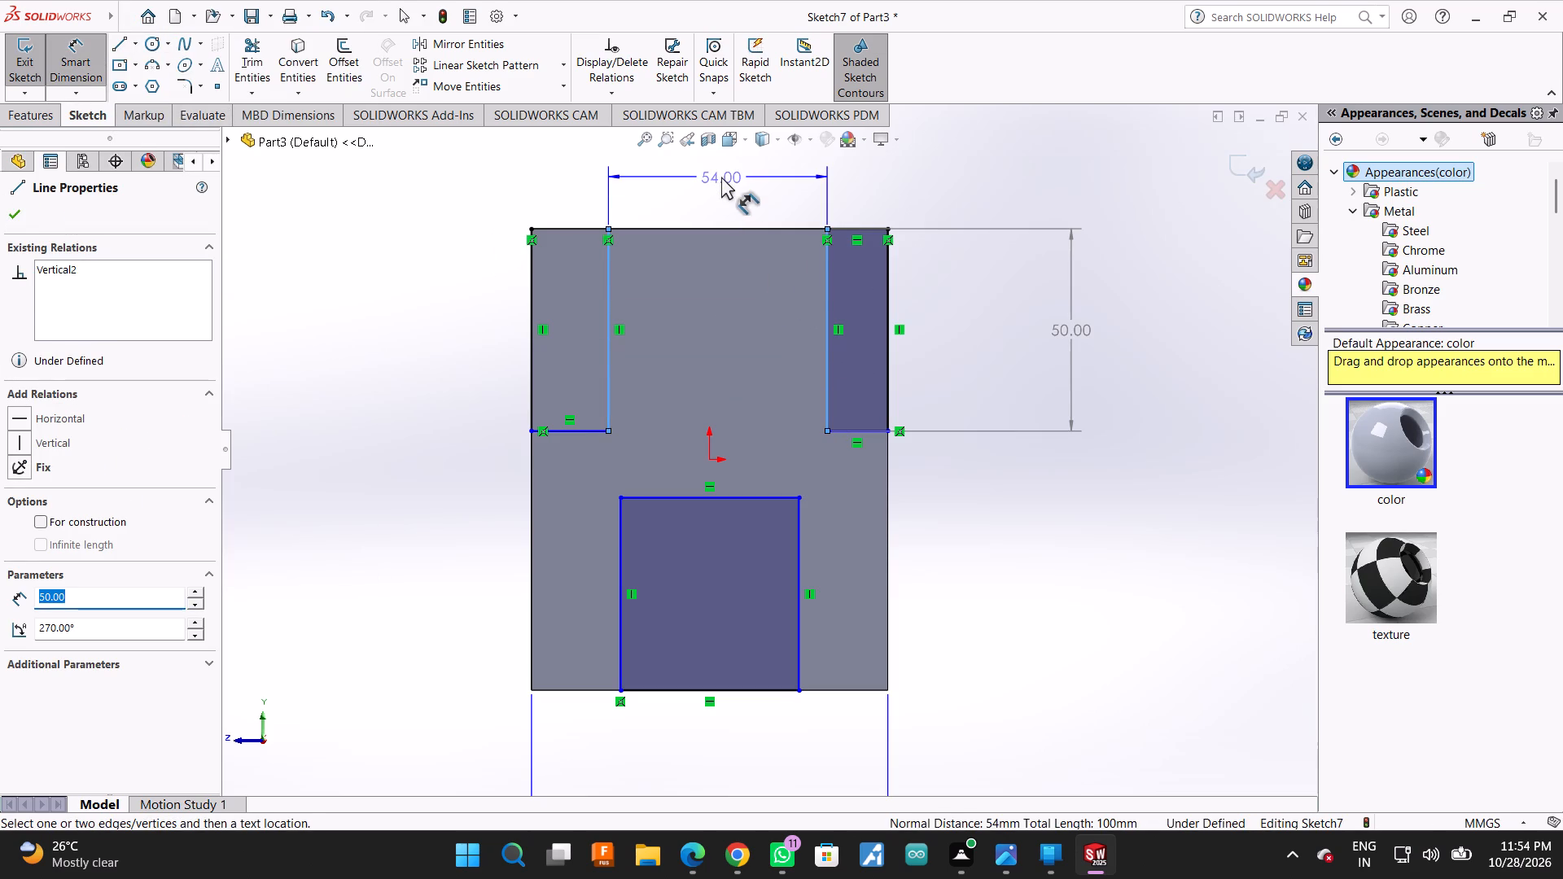
click(721, 177)
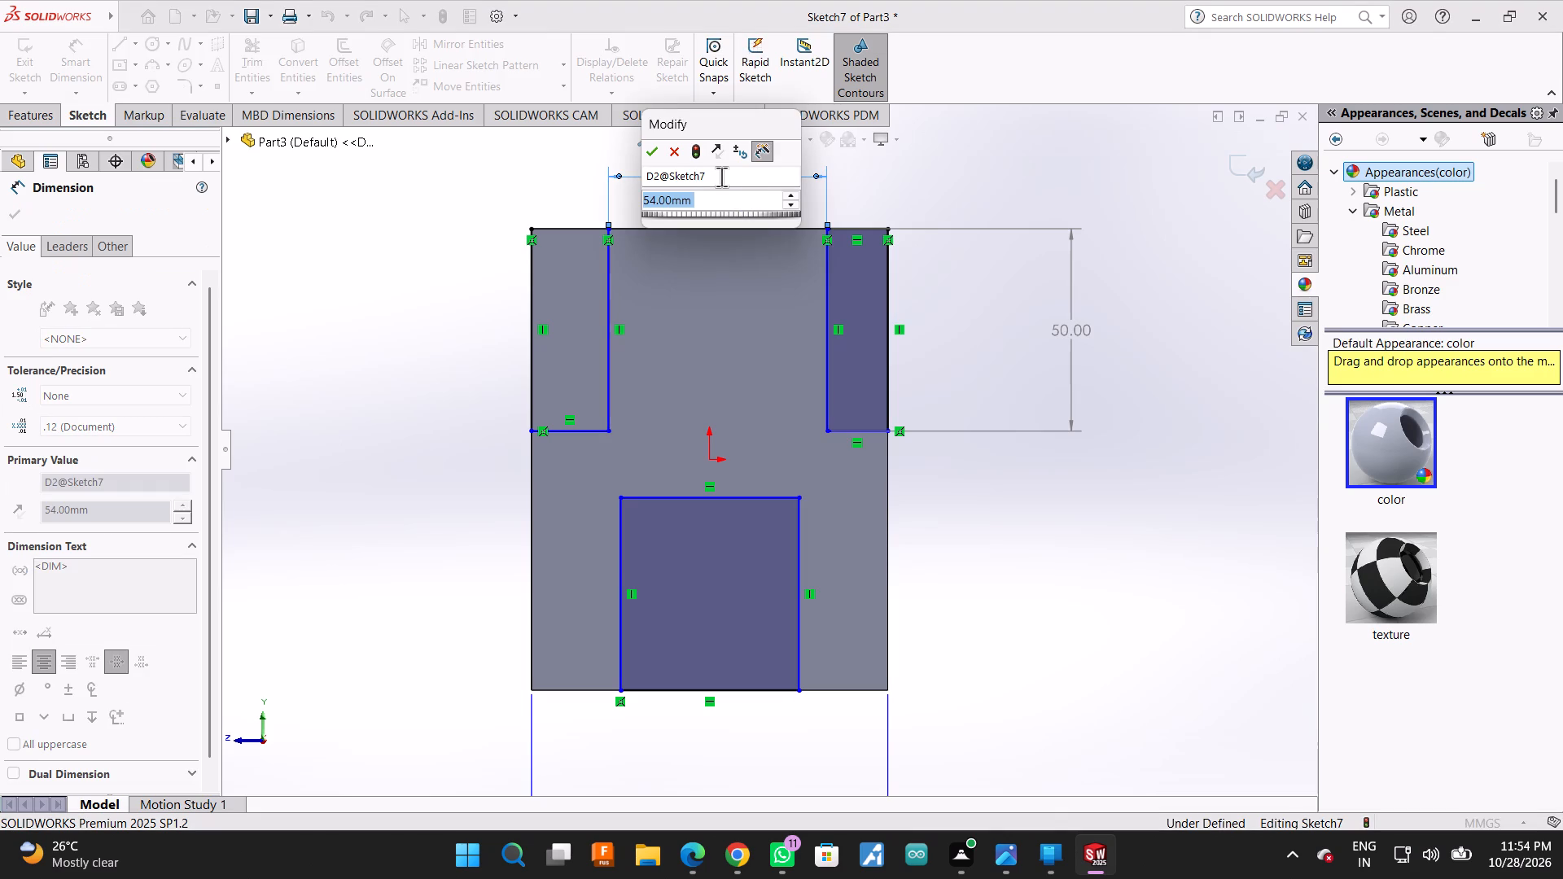
click(650, 160)
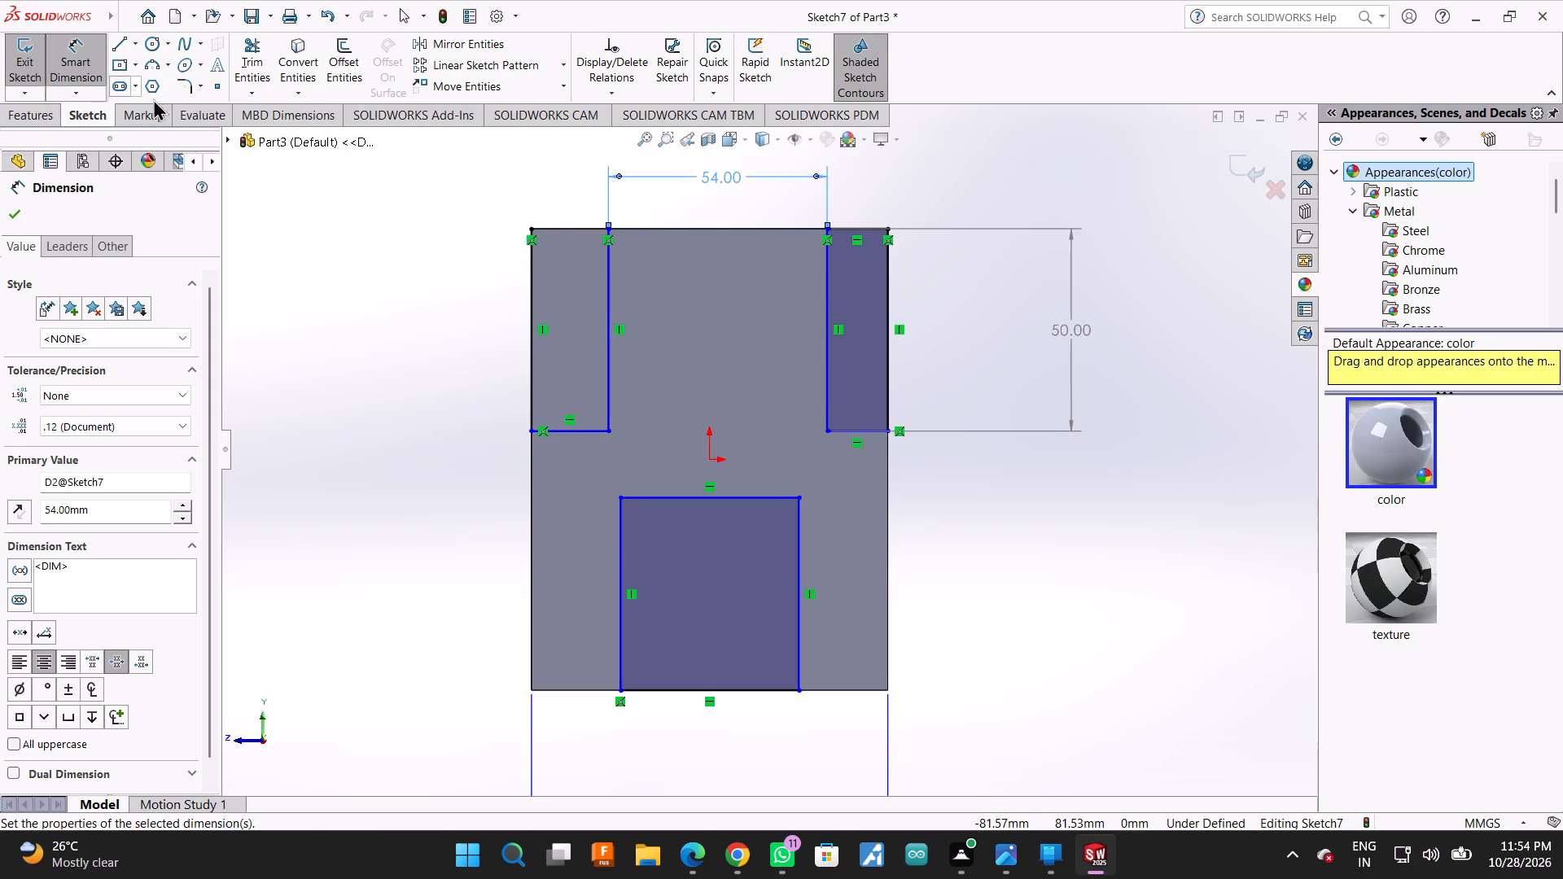
Dimension the lower edge of the upper-left corner rectangle and set its width to (88-54)/2, giving 17 mm.
click(566, 431)
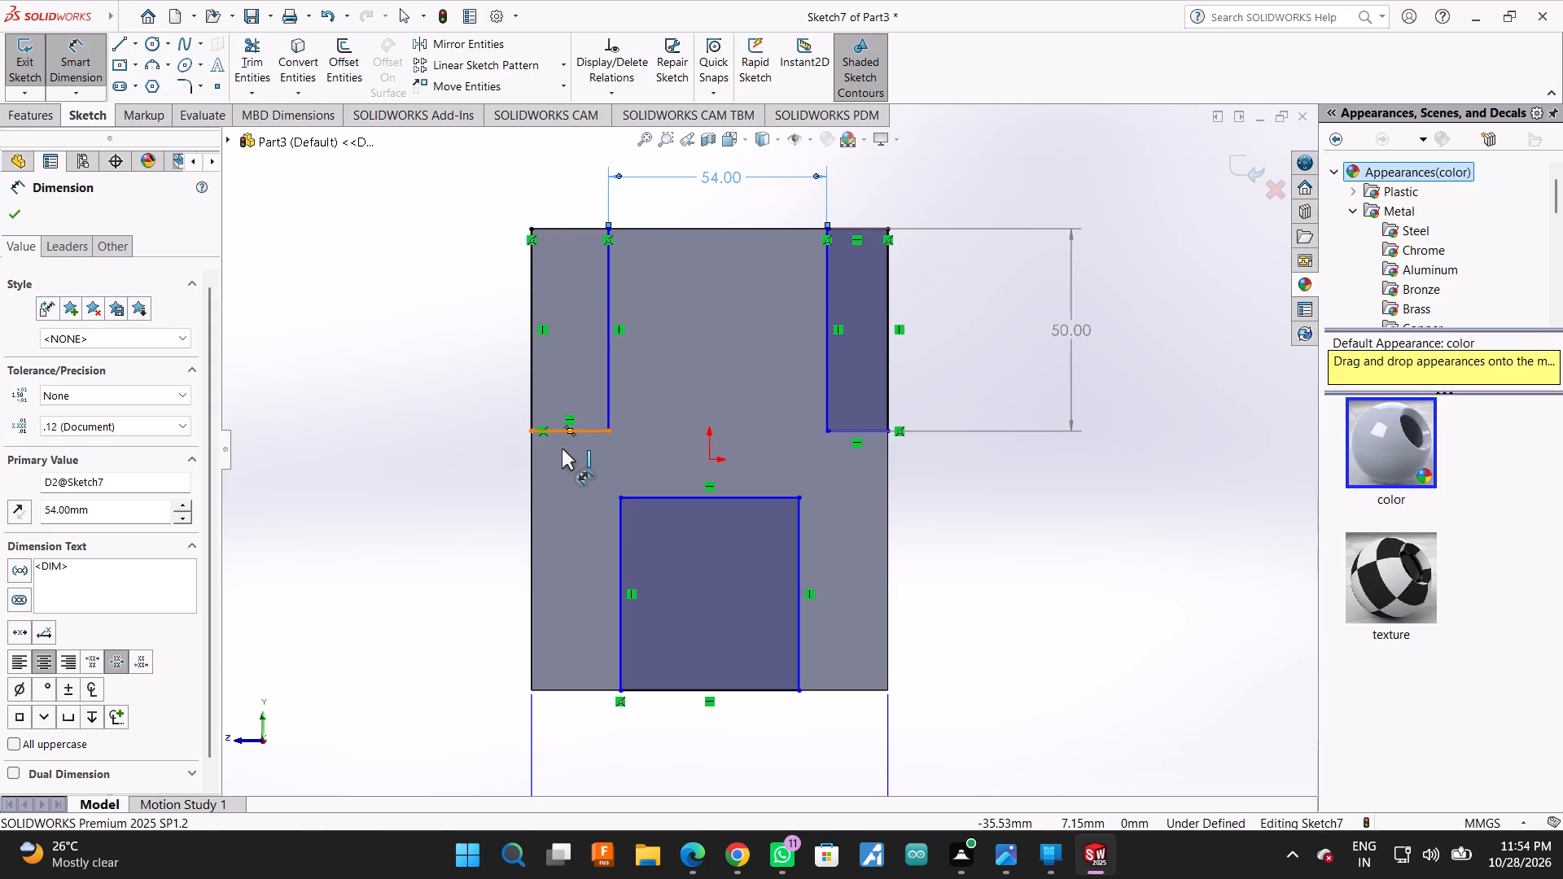
click(561, 493)
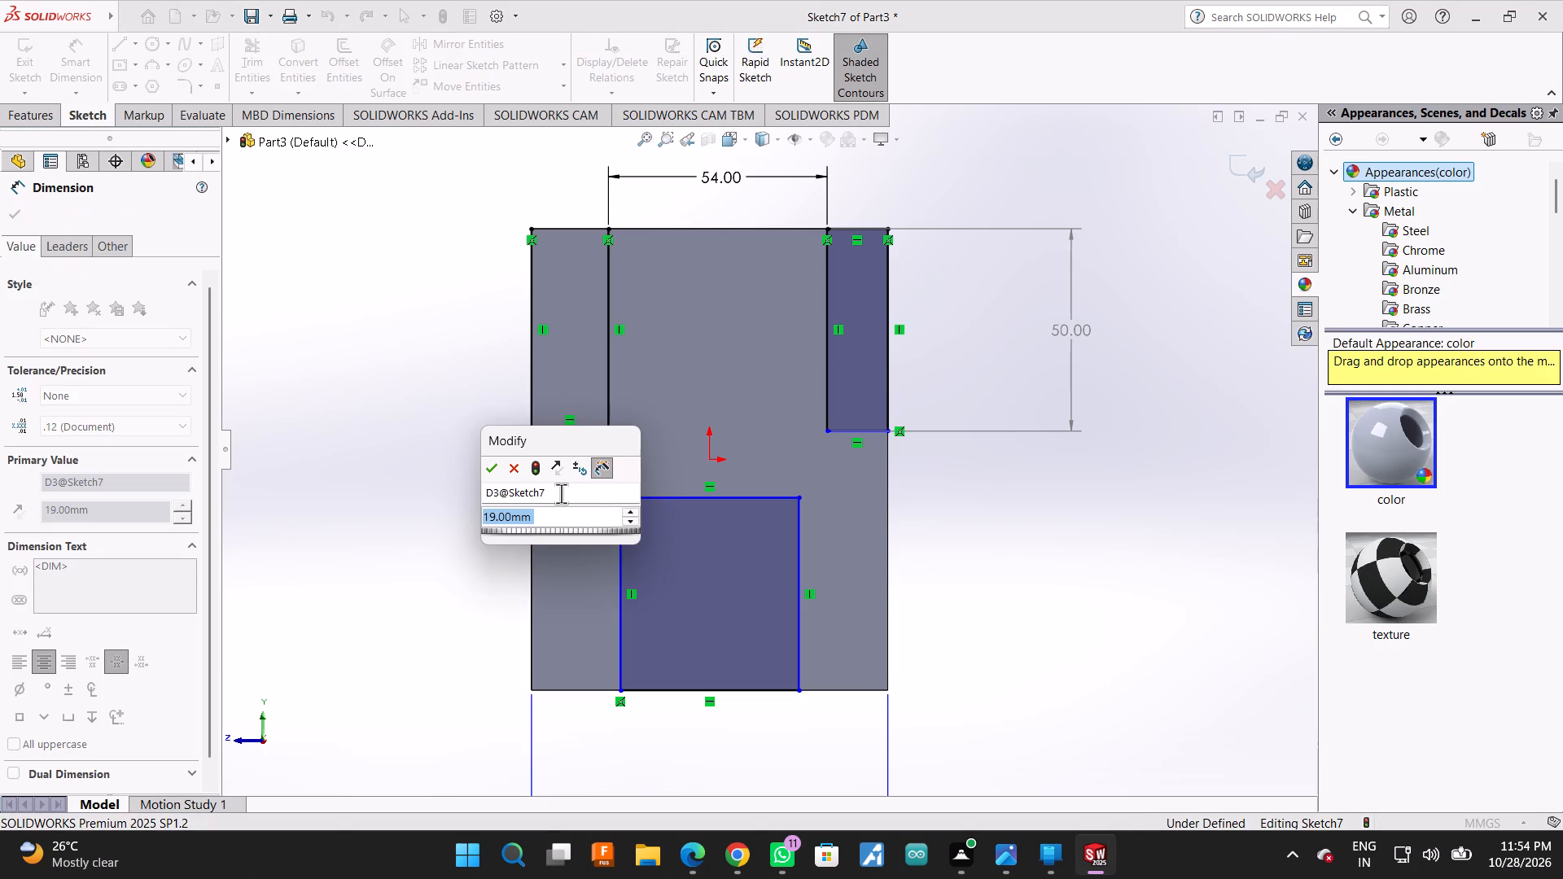
key(shift+parenleft)
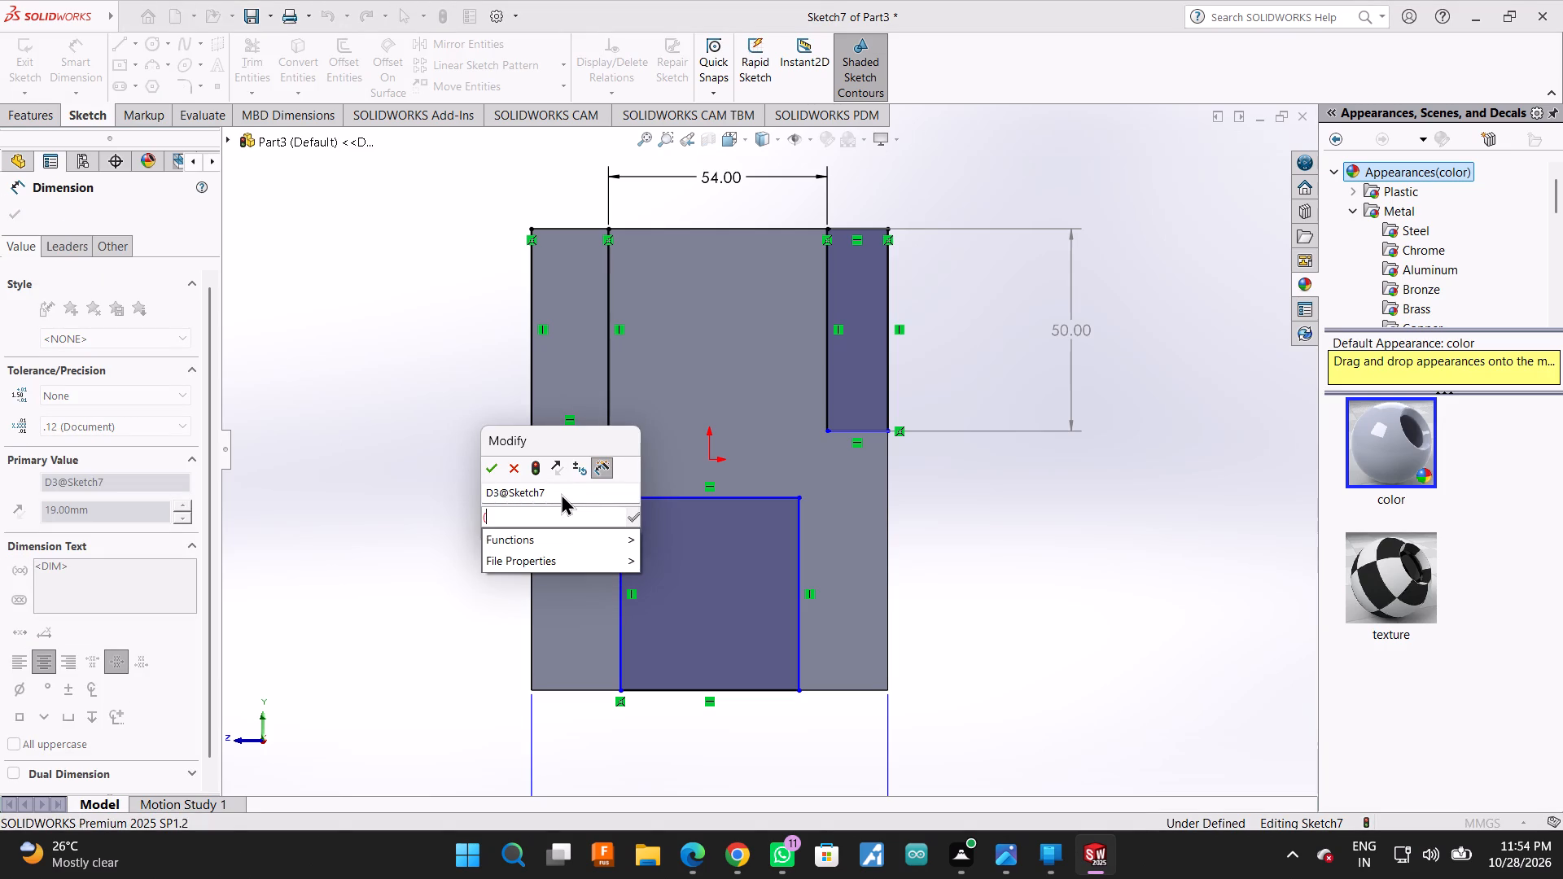
text(88)
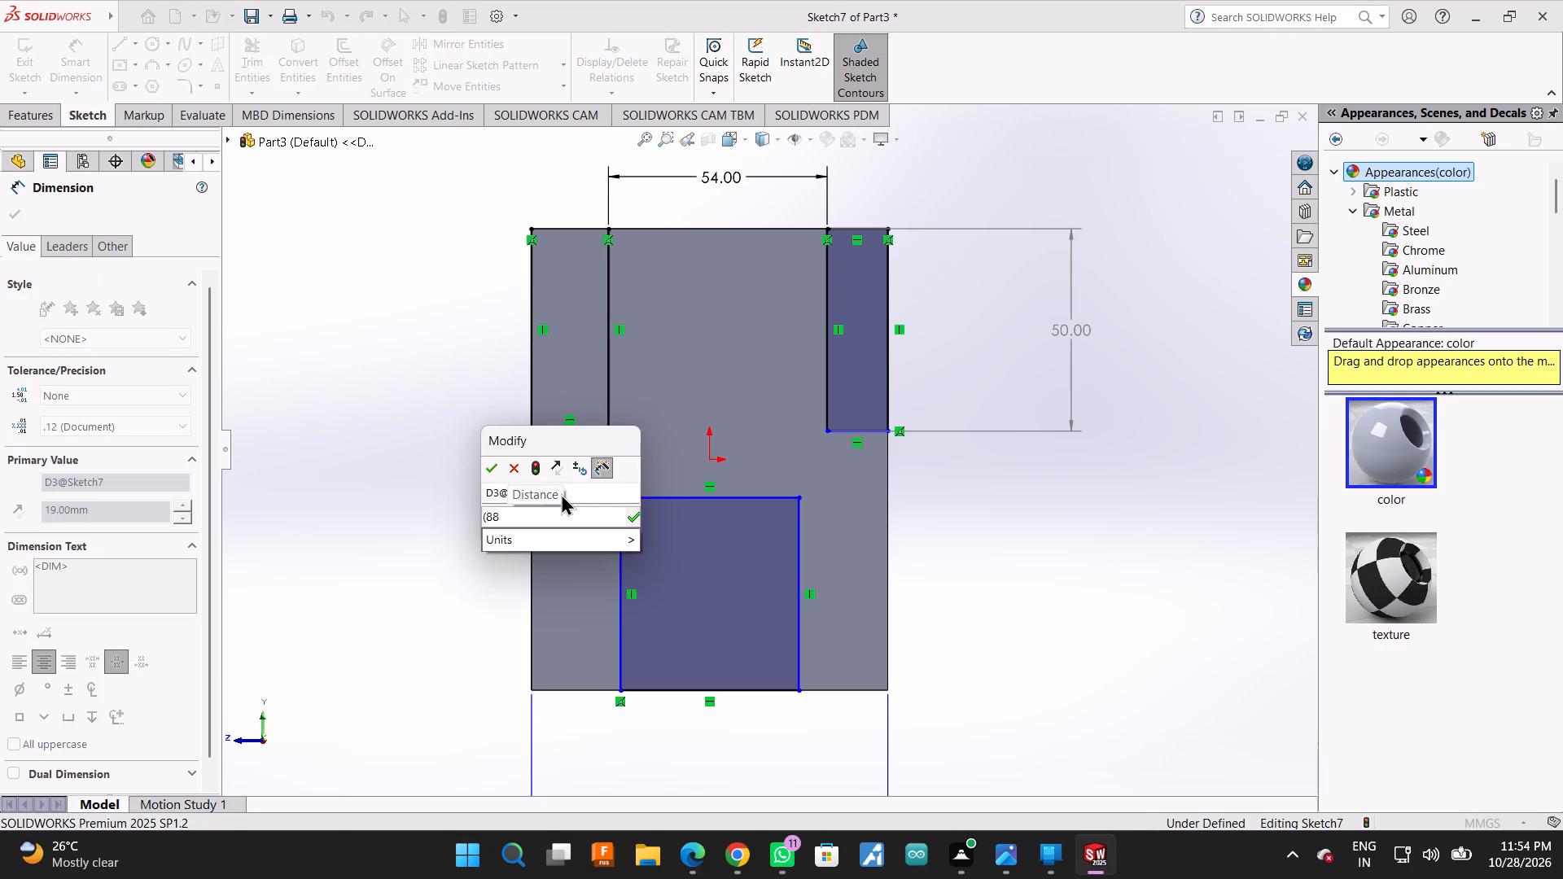
key(minus)
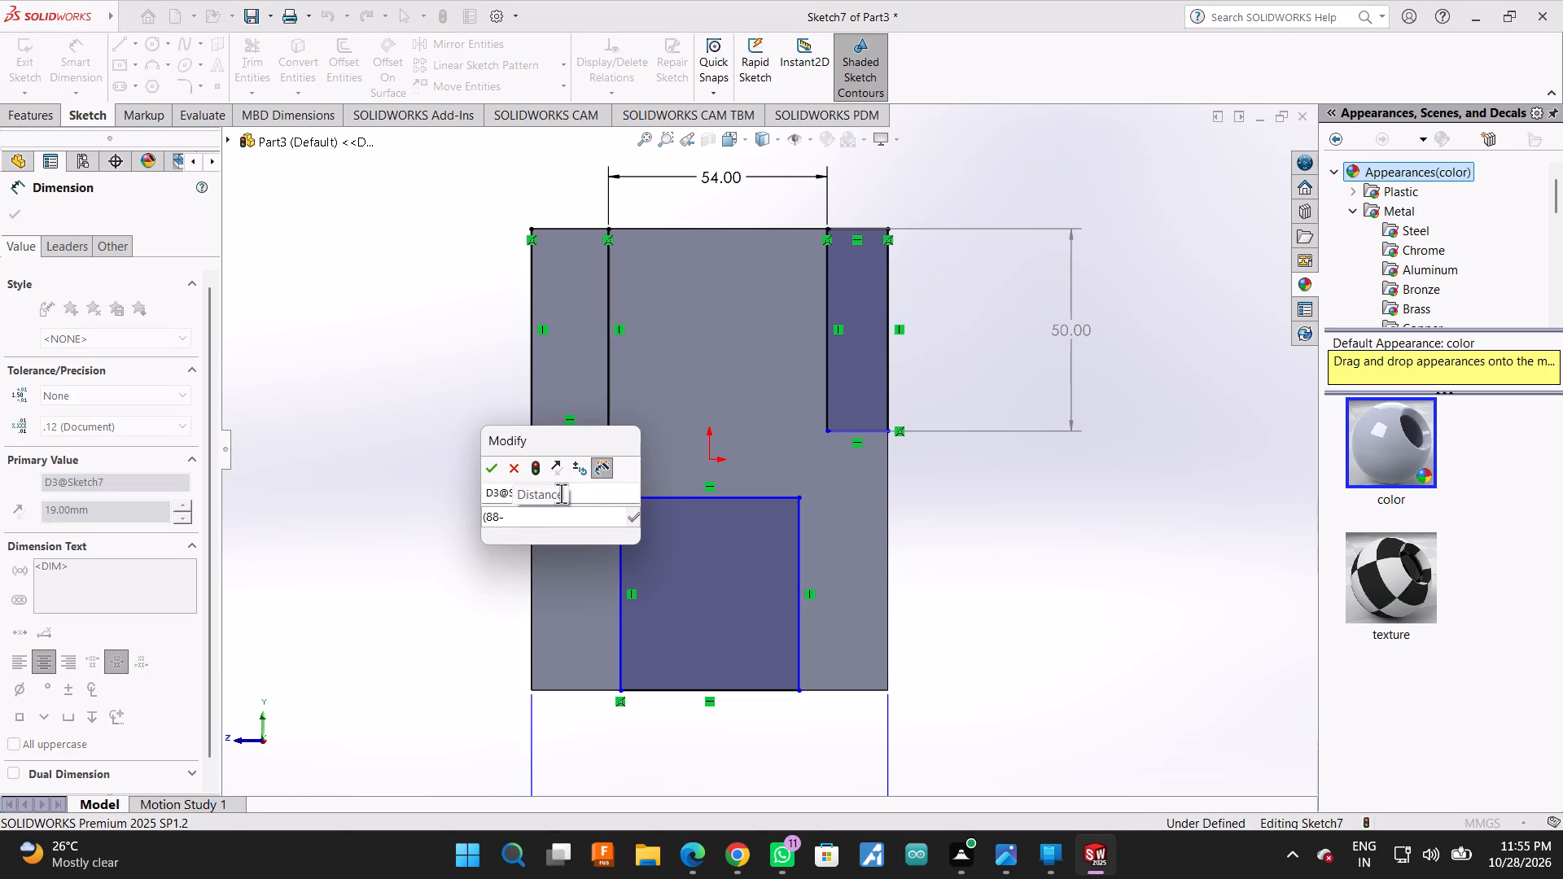
text(54)
key(shift+parenright)
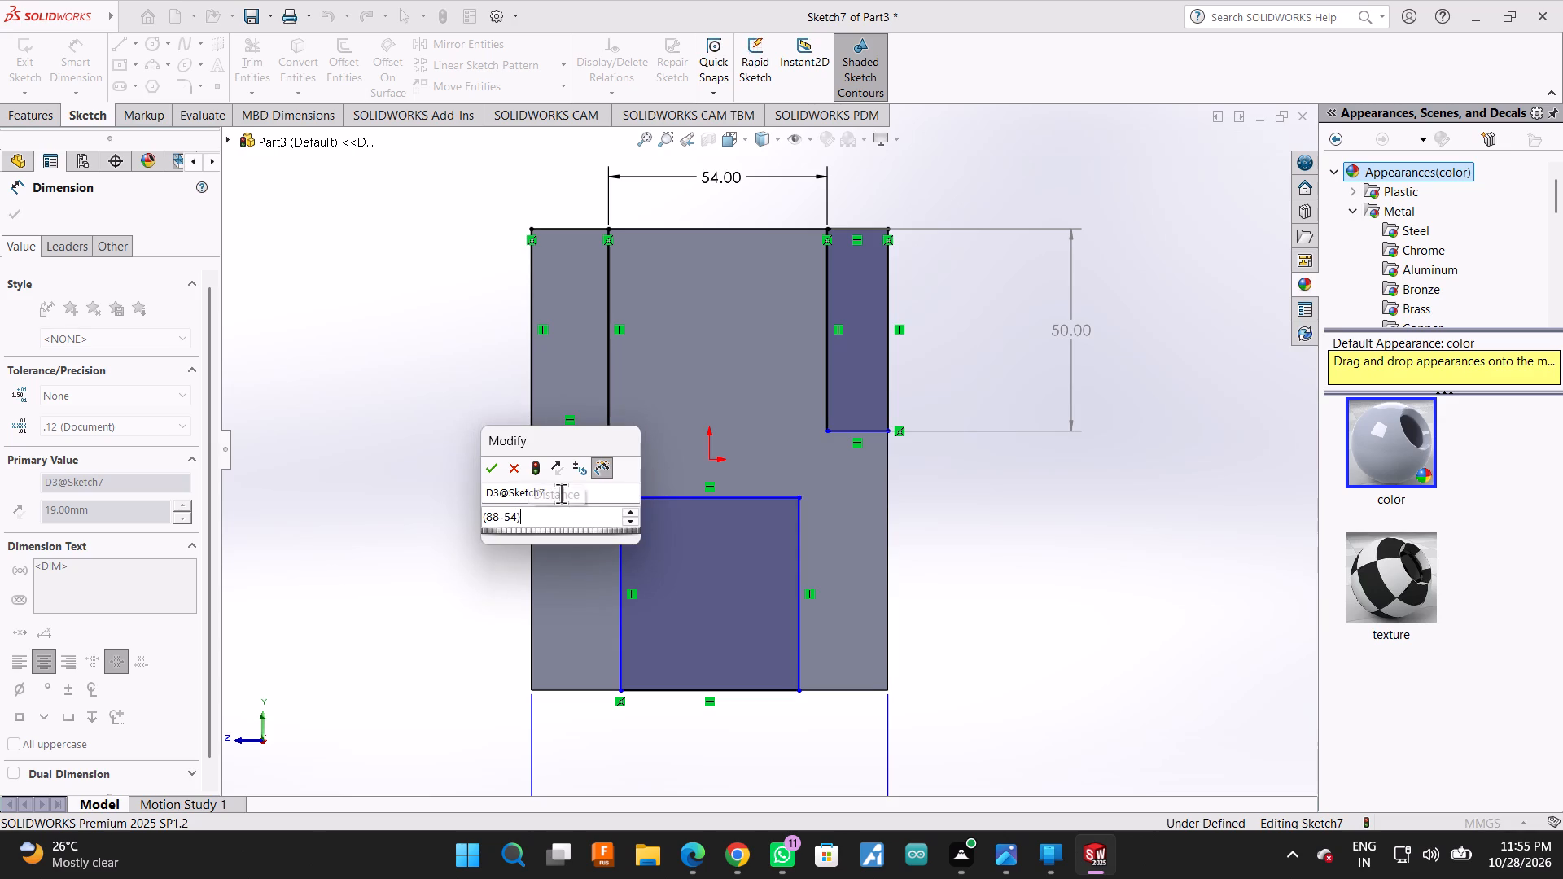
text(/2)
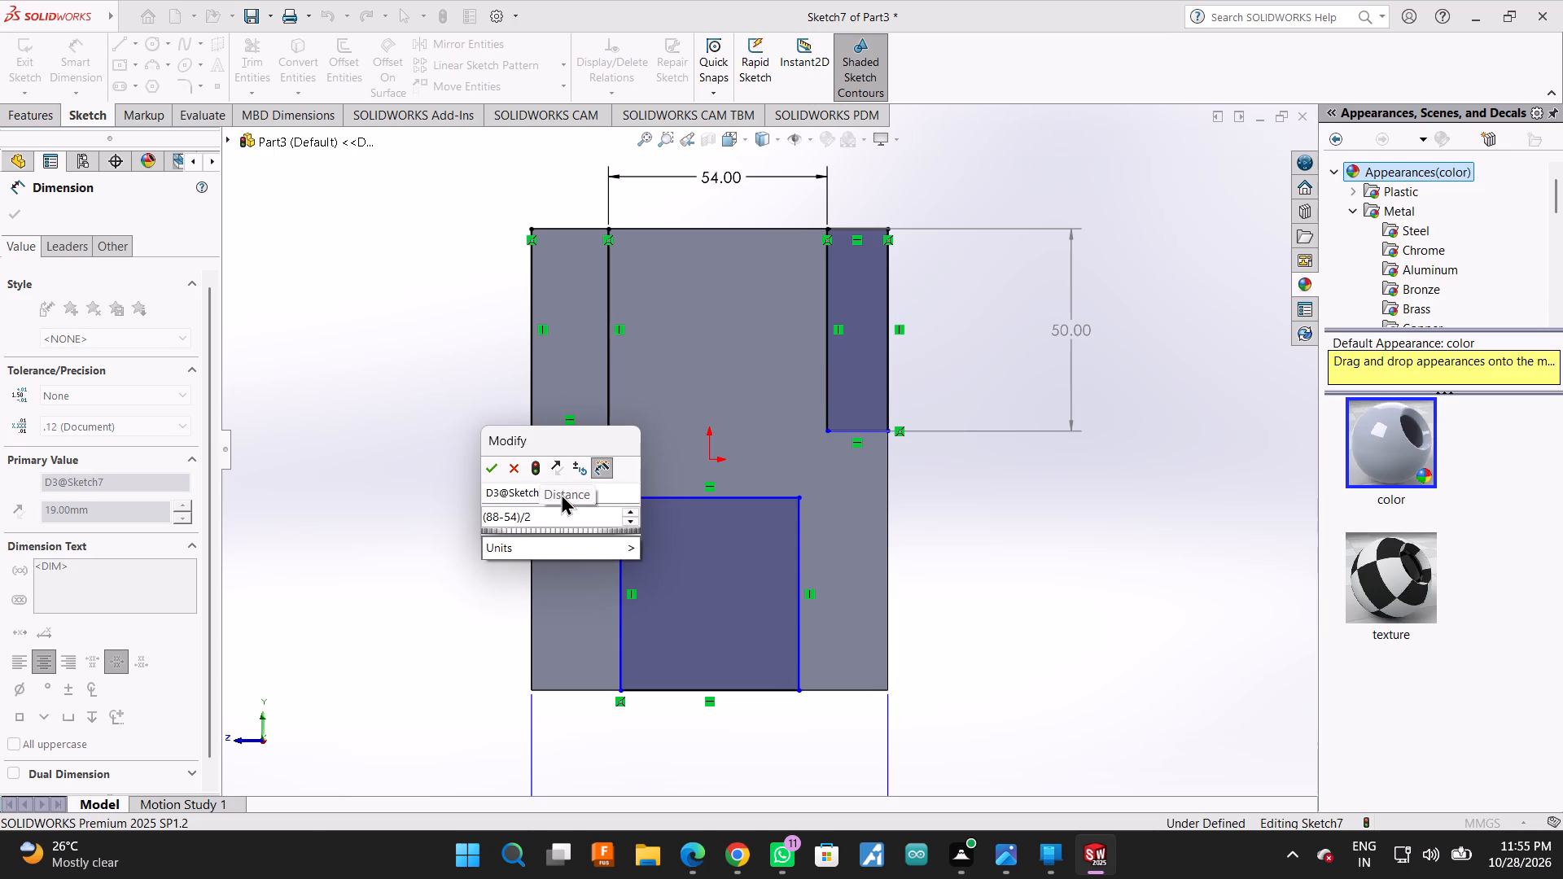
key(Return)
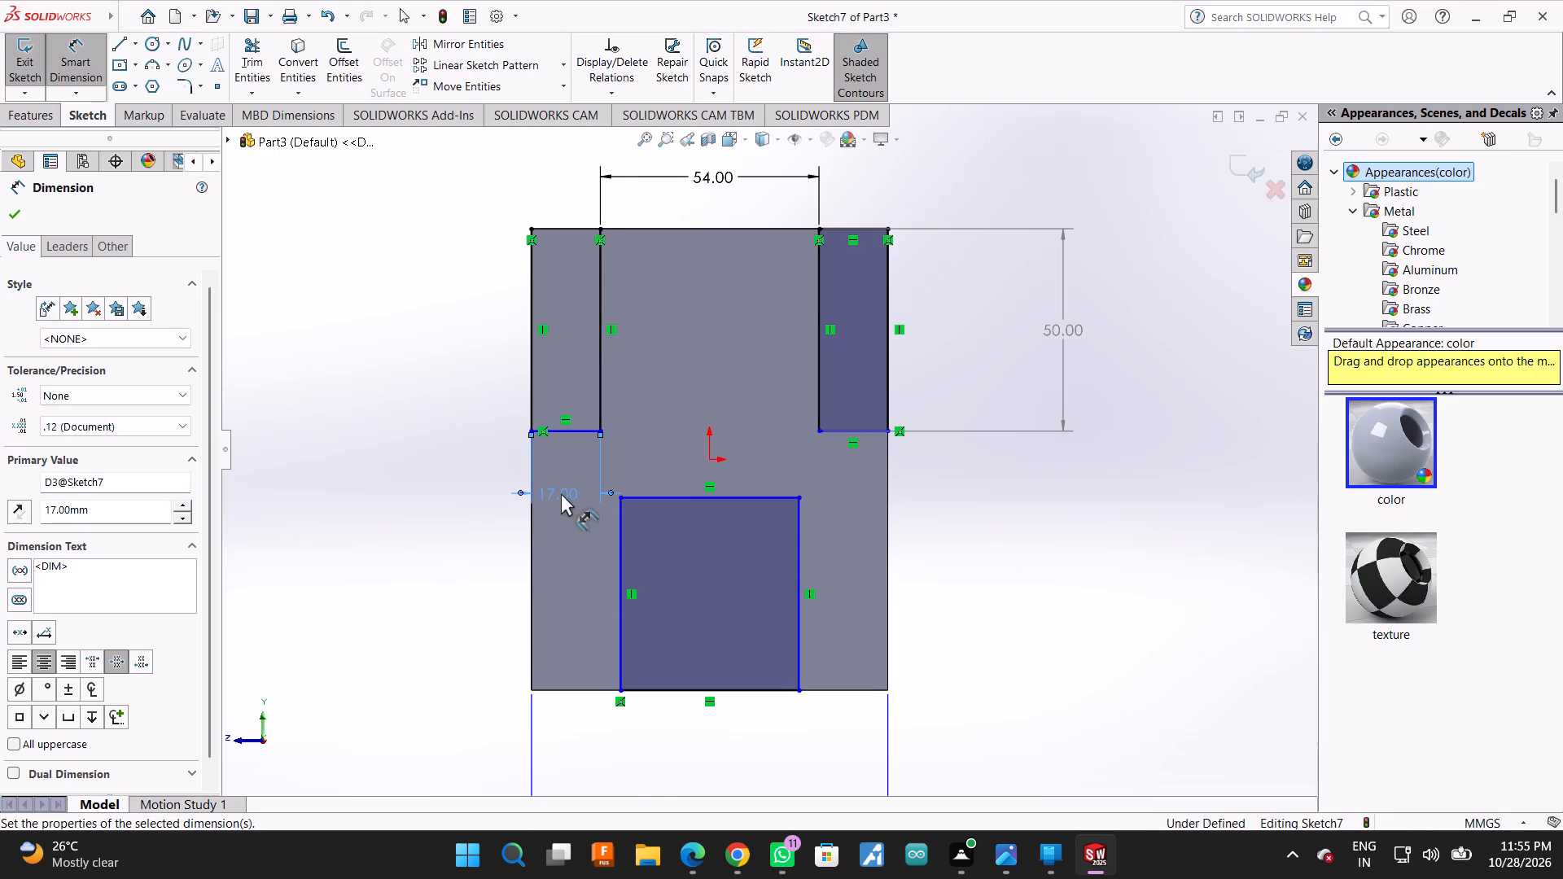
Add a driven width dimension to the lower edge of the upper-right corner rectangle.
click(841, 427)
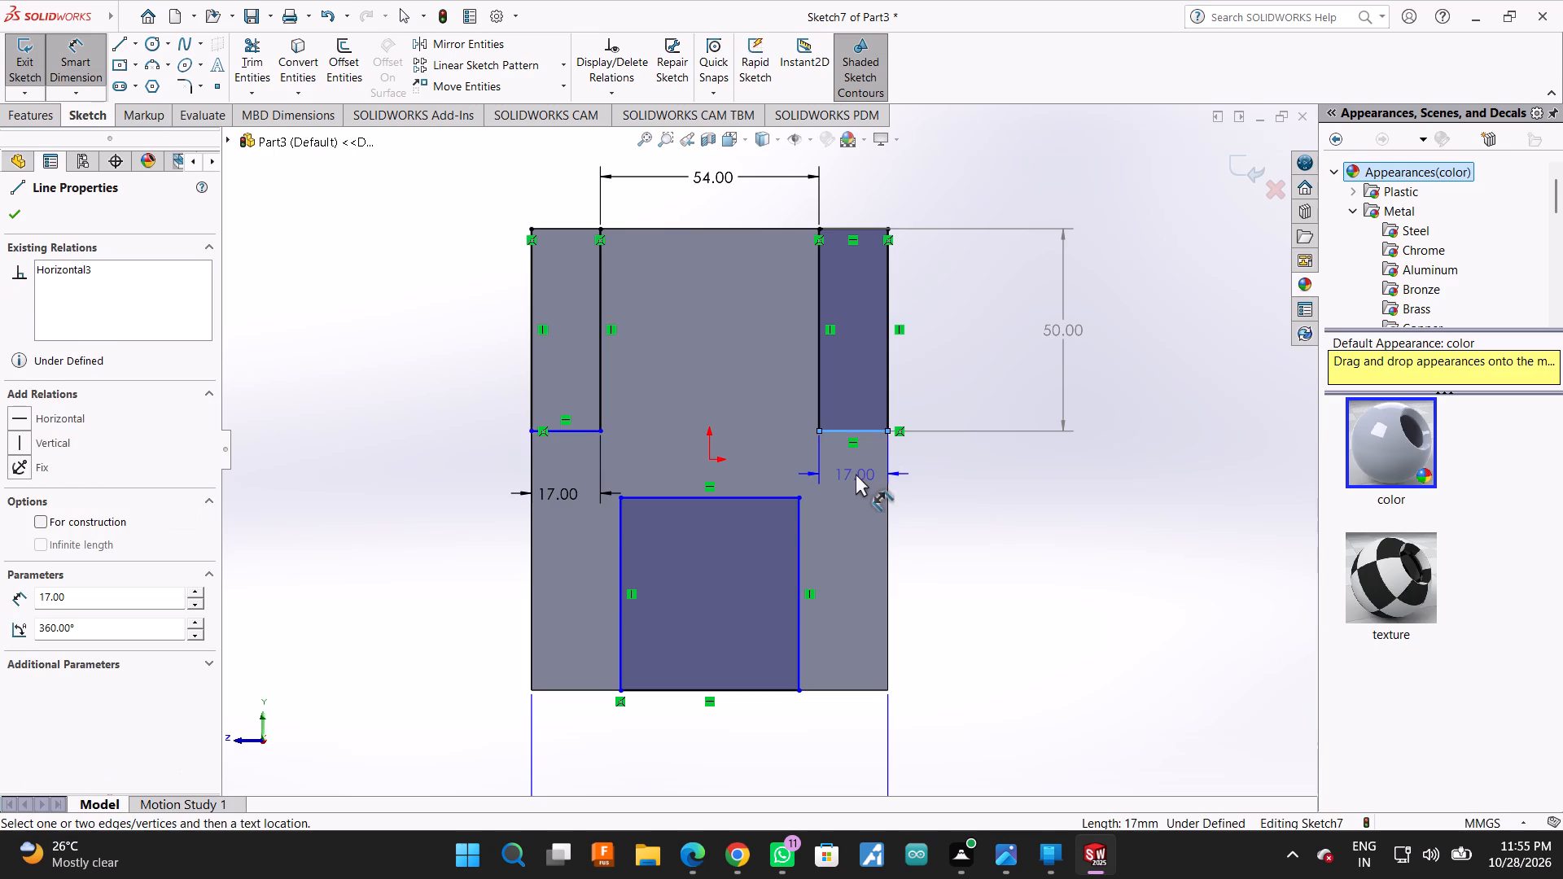
click(856, 474)
click(874, 416)
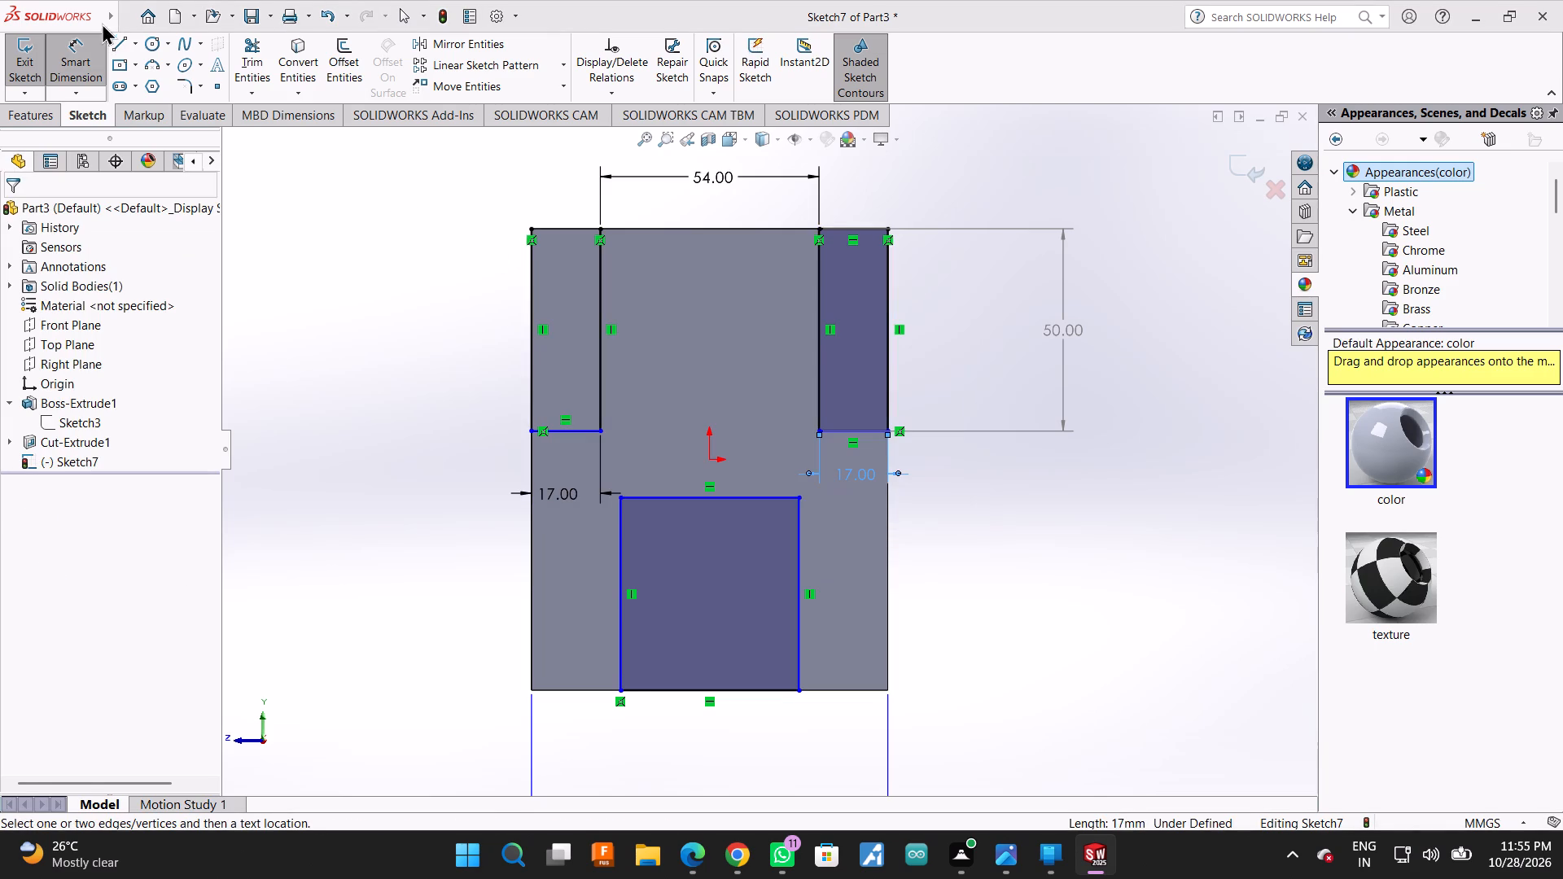
Draw a 17 mm horizontal line along the block's top edge to close the upper-left corner rectangle.
click(118, 46)
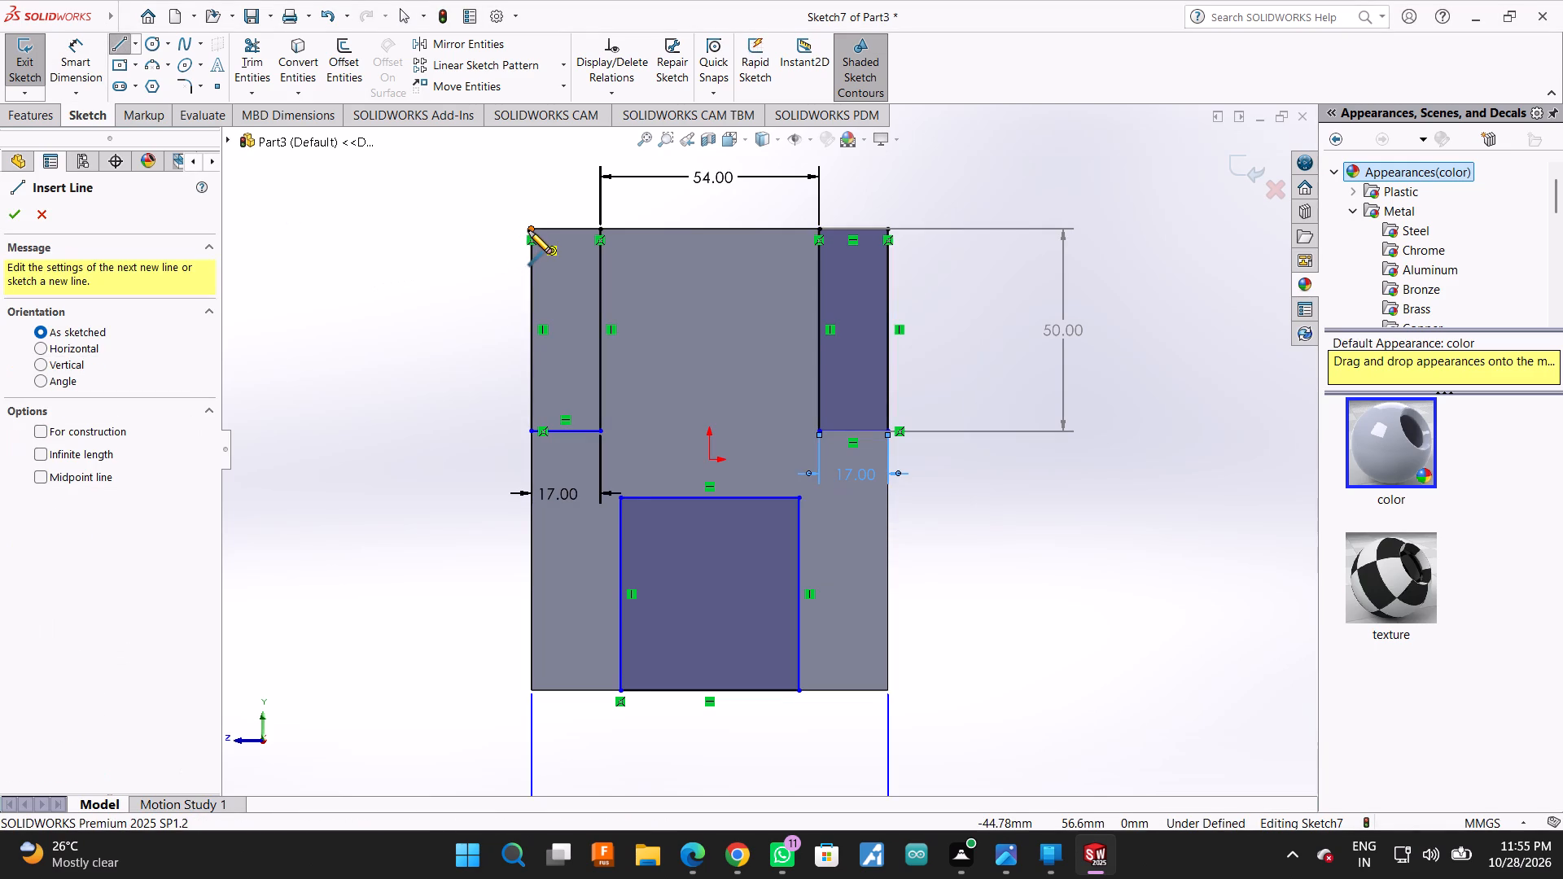
click(528, 230)
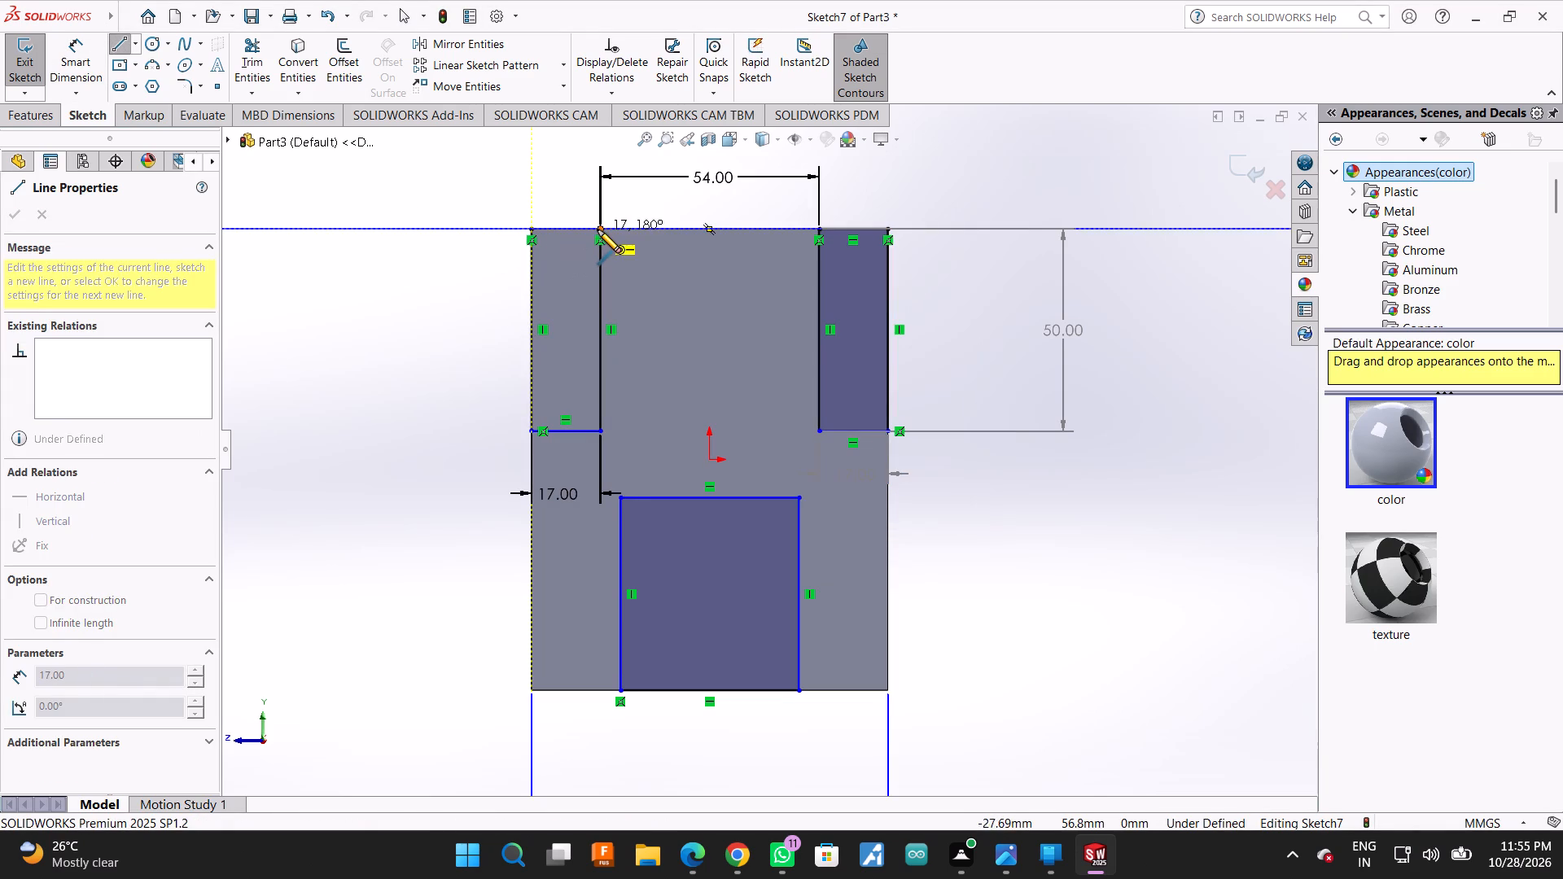
click(598, 230)
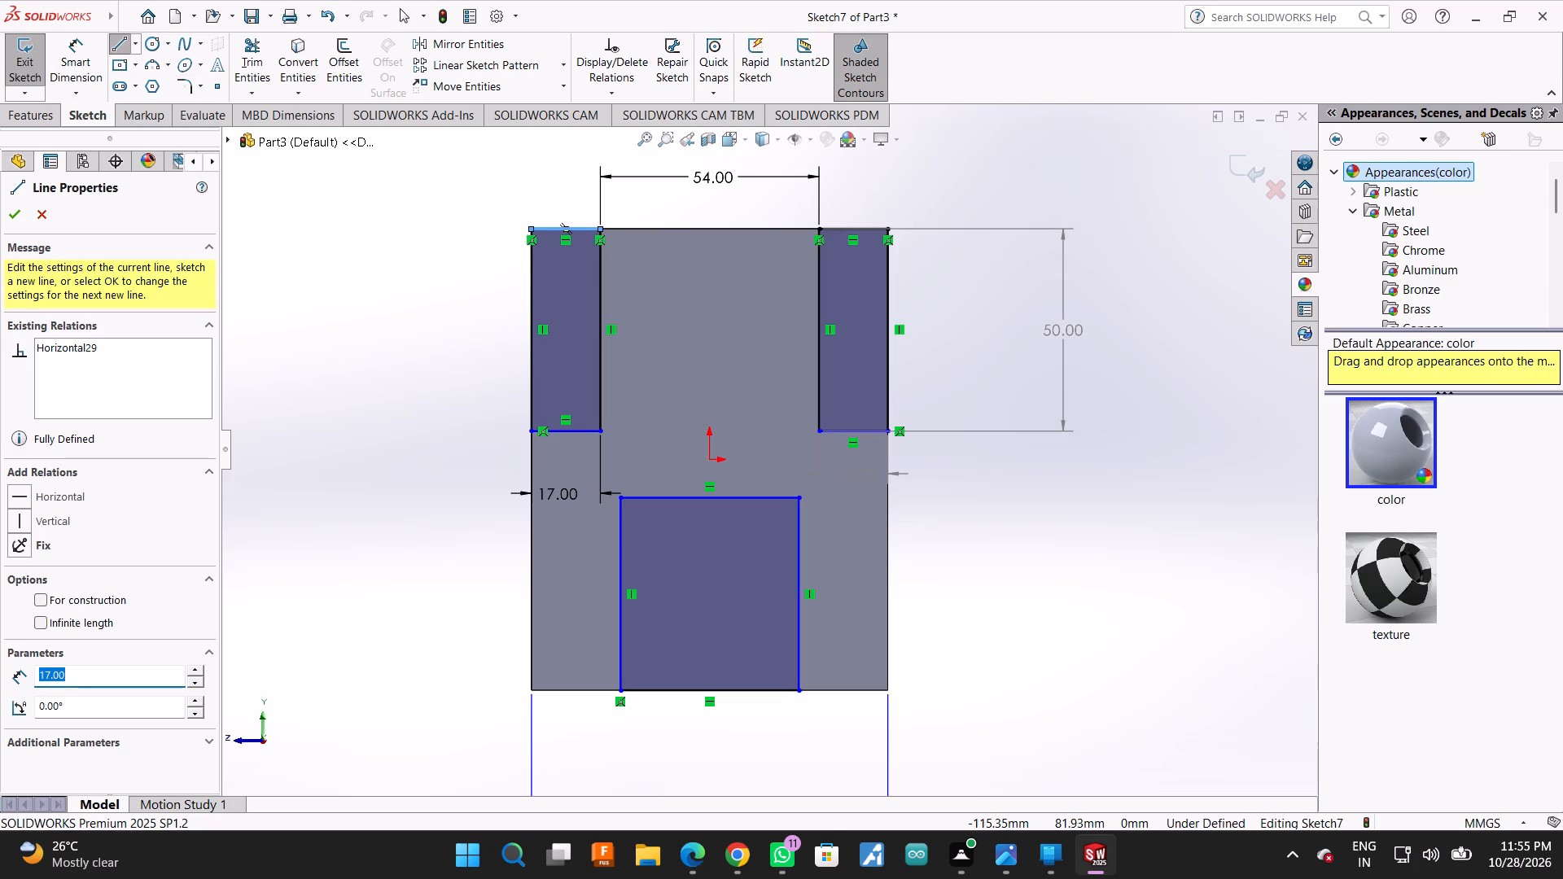
click(13, 206)
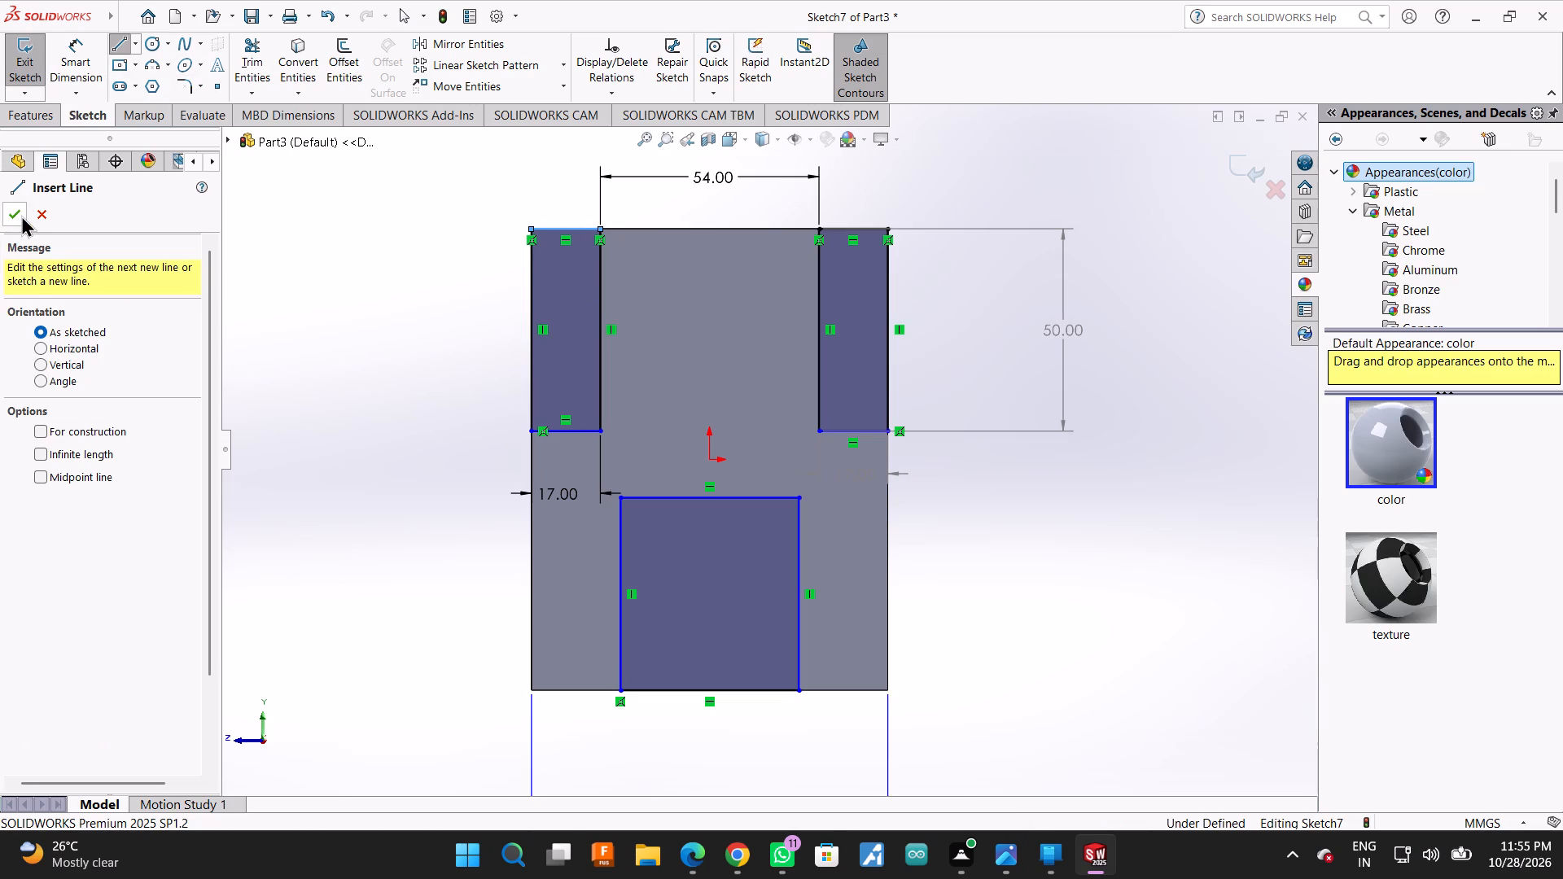
click(20, 216)
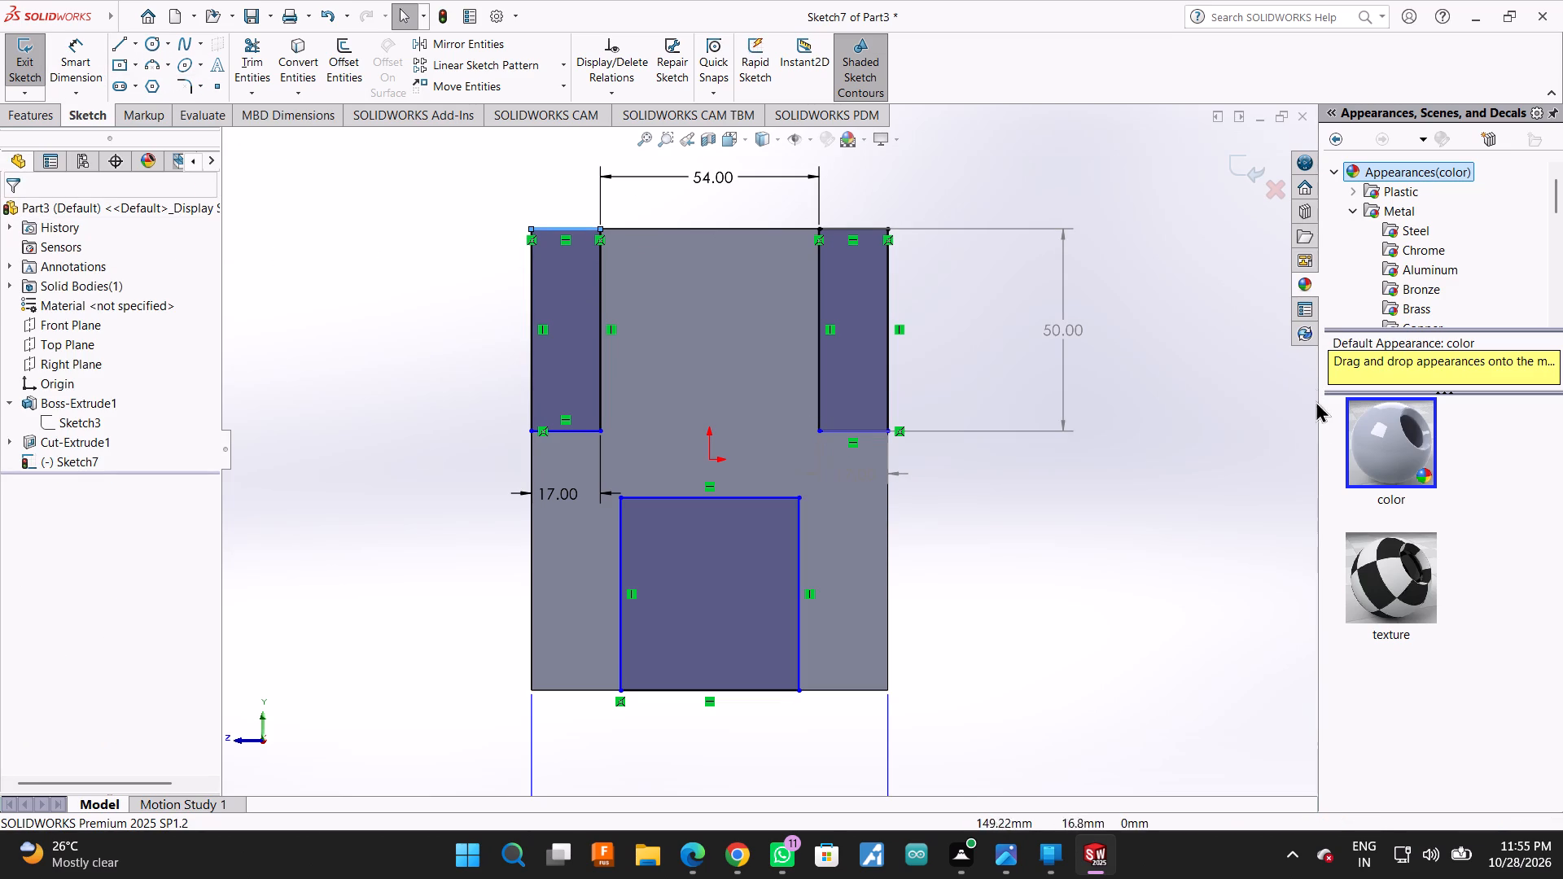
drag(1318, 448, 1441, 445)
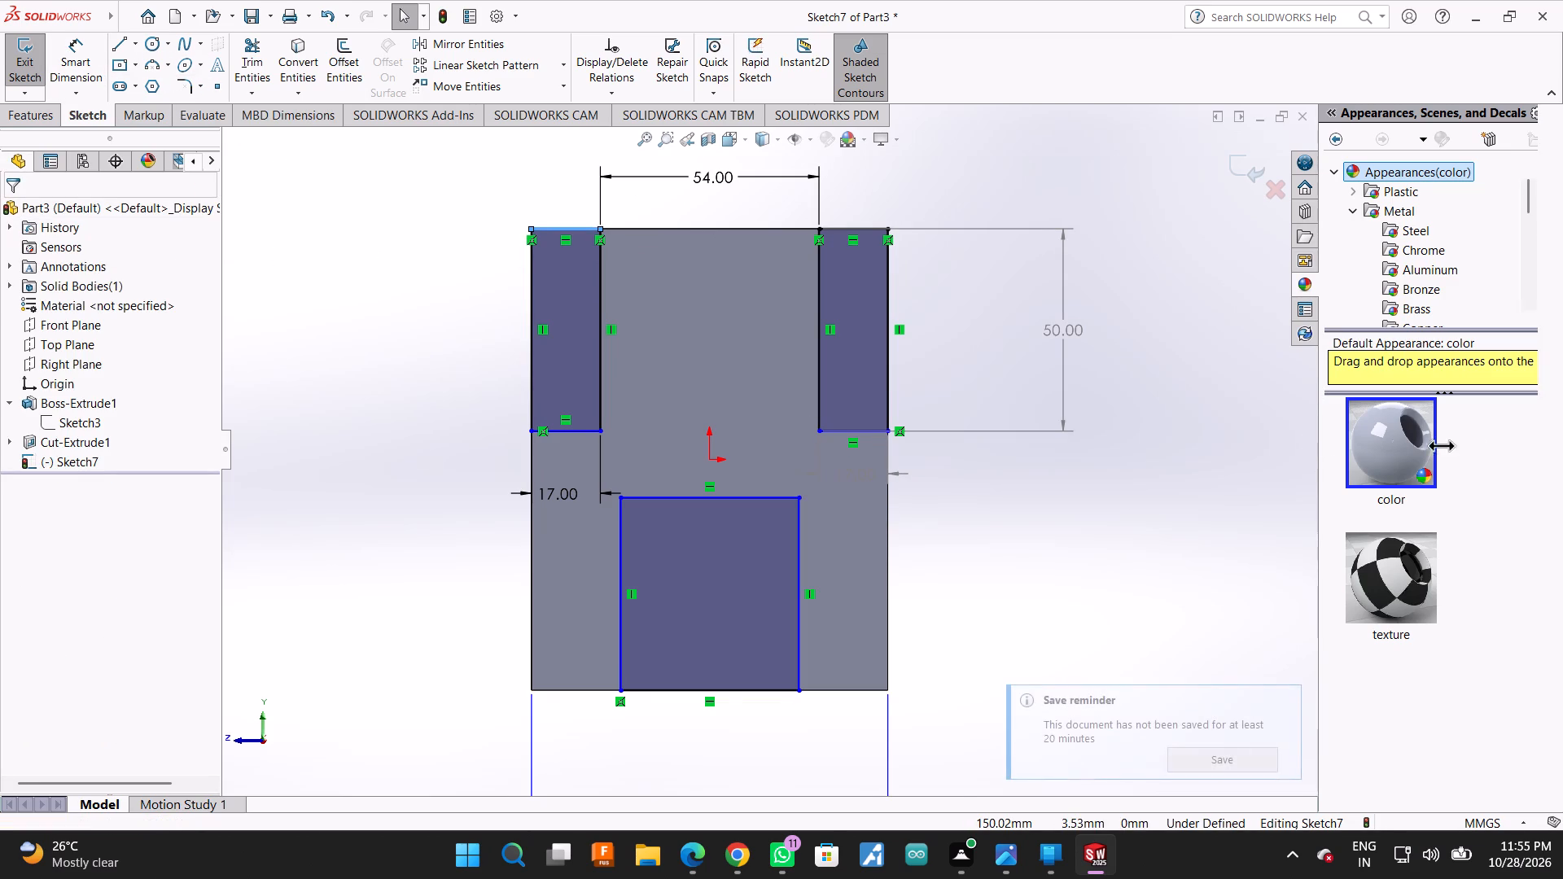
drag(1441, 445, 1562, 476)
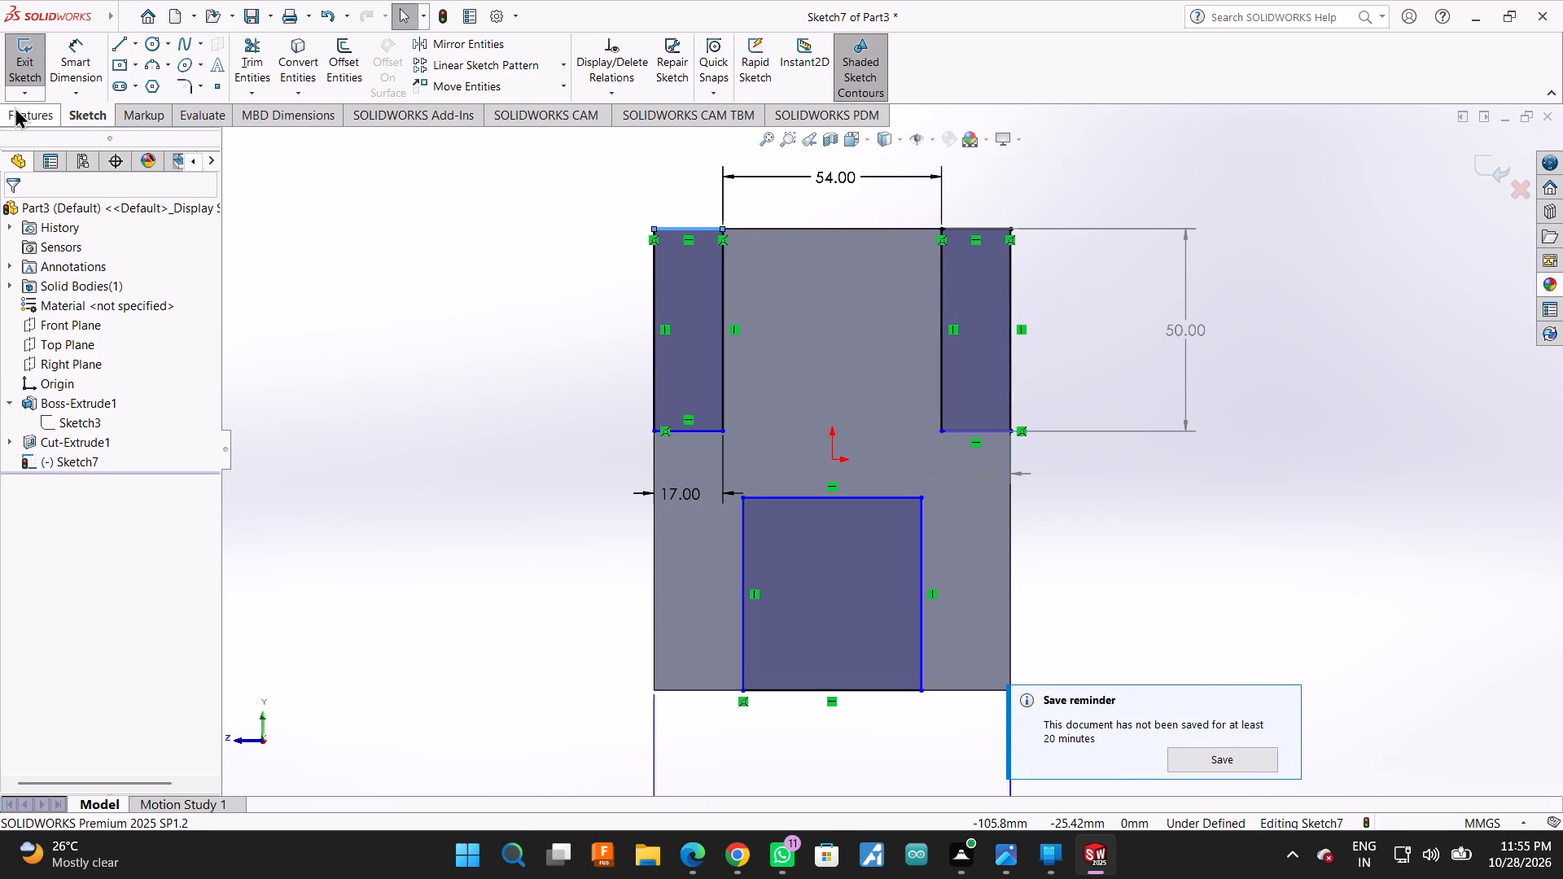
Cut-extrude the two upper corner rectangles and the lower central rectangle through the block with the Up To Next end condition.
click(13, 106)
click(266, 47)
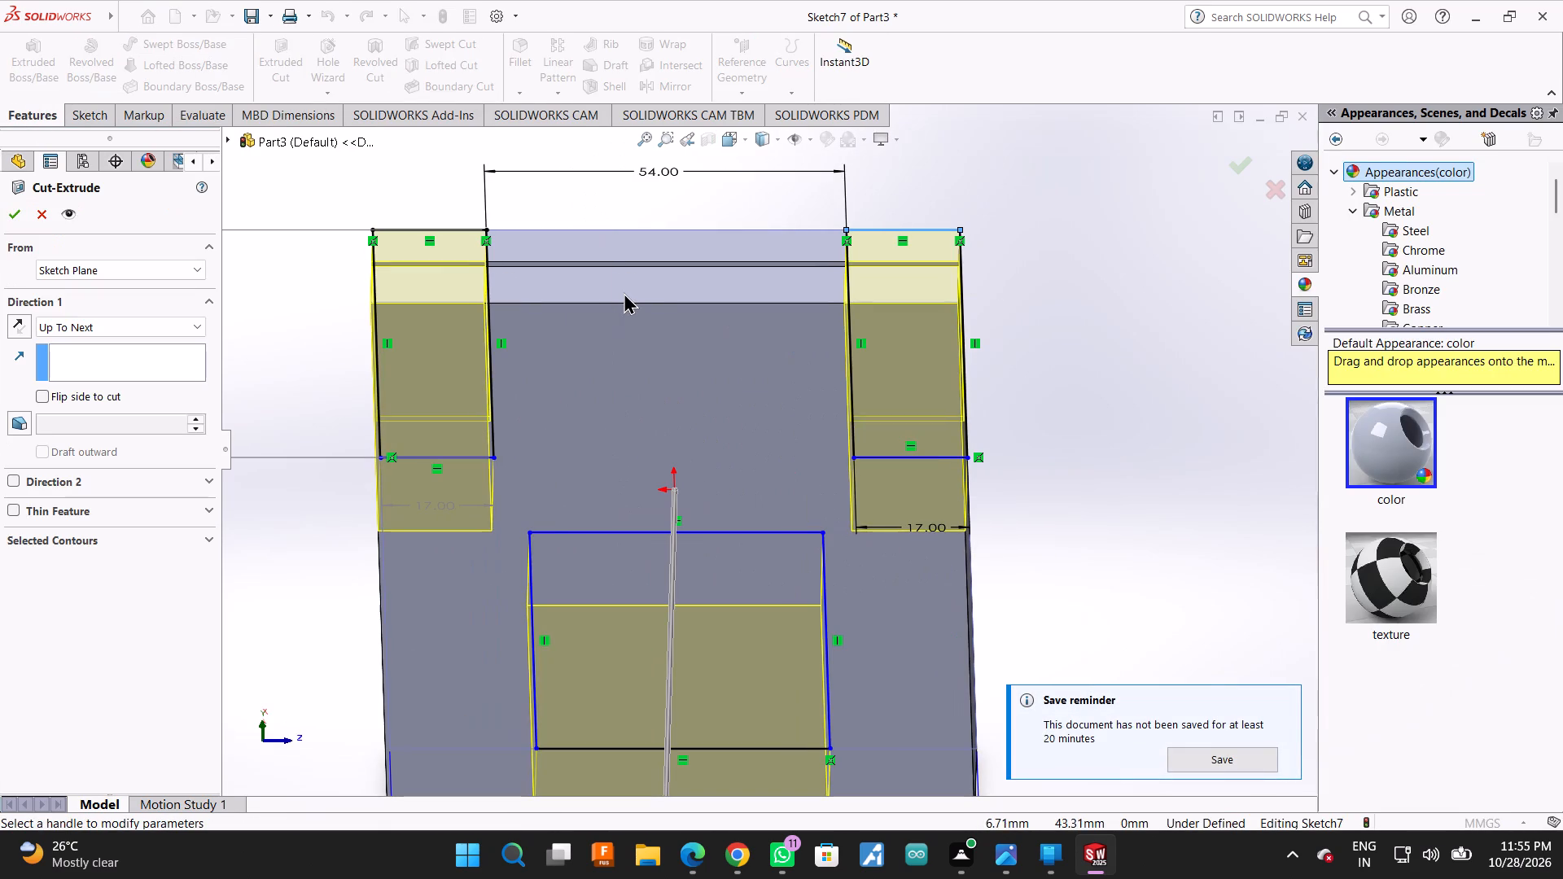
middle_drag(1141, 190, 1171, 348)
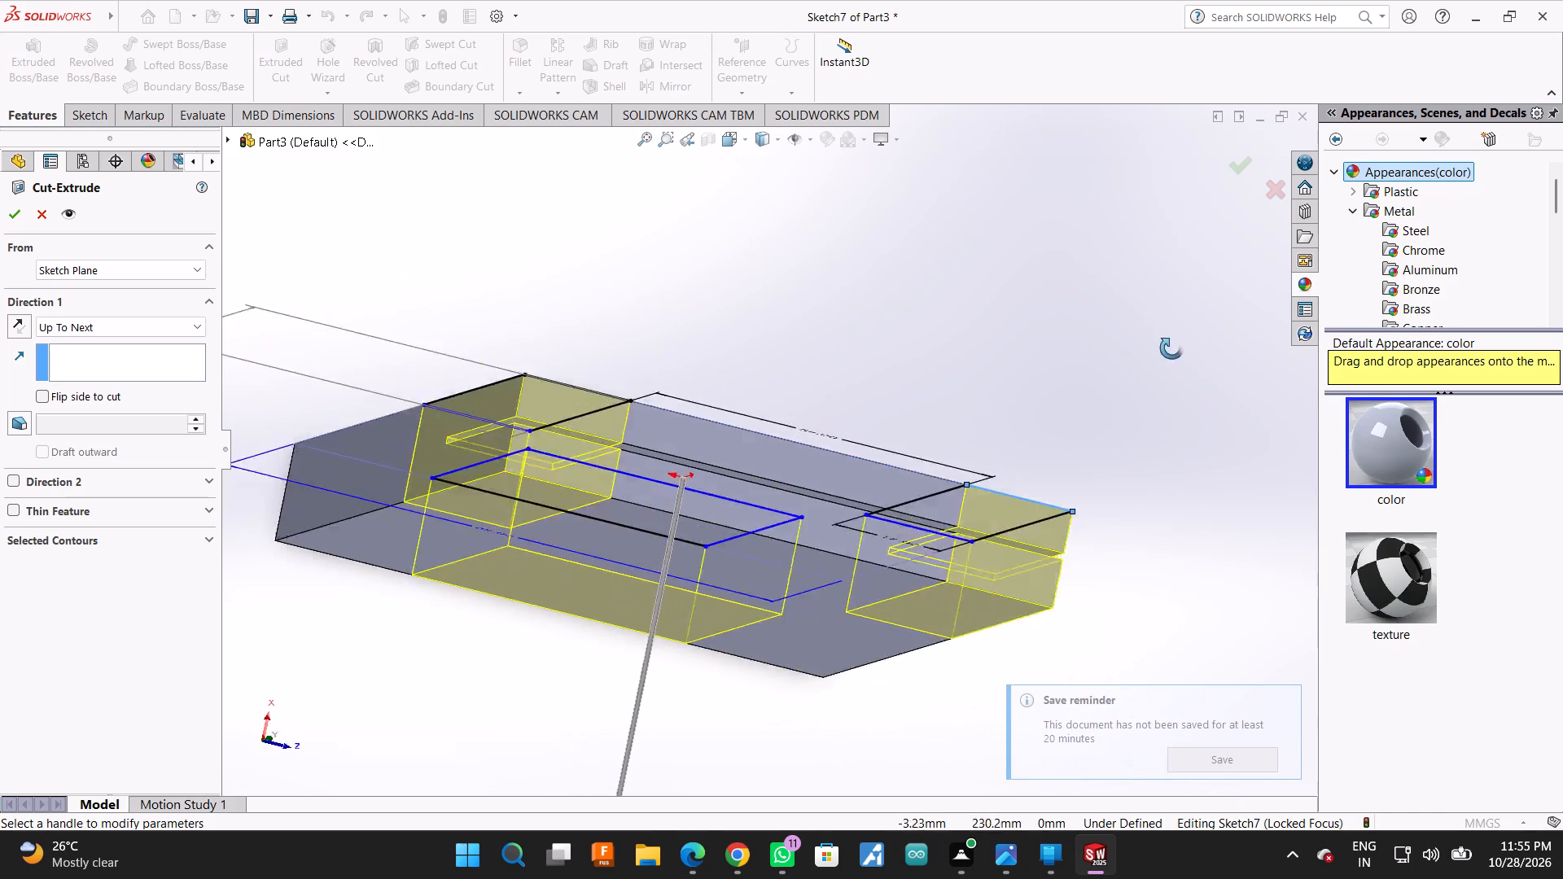
middle_drag(1171, 348, 1166, 498)
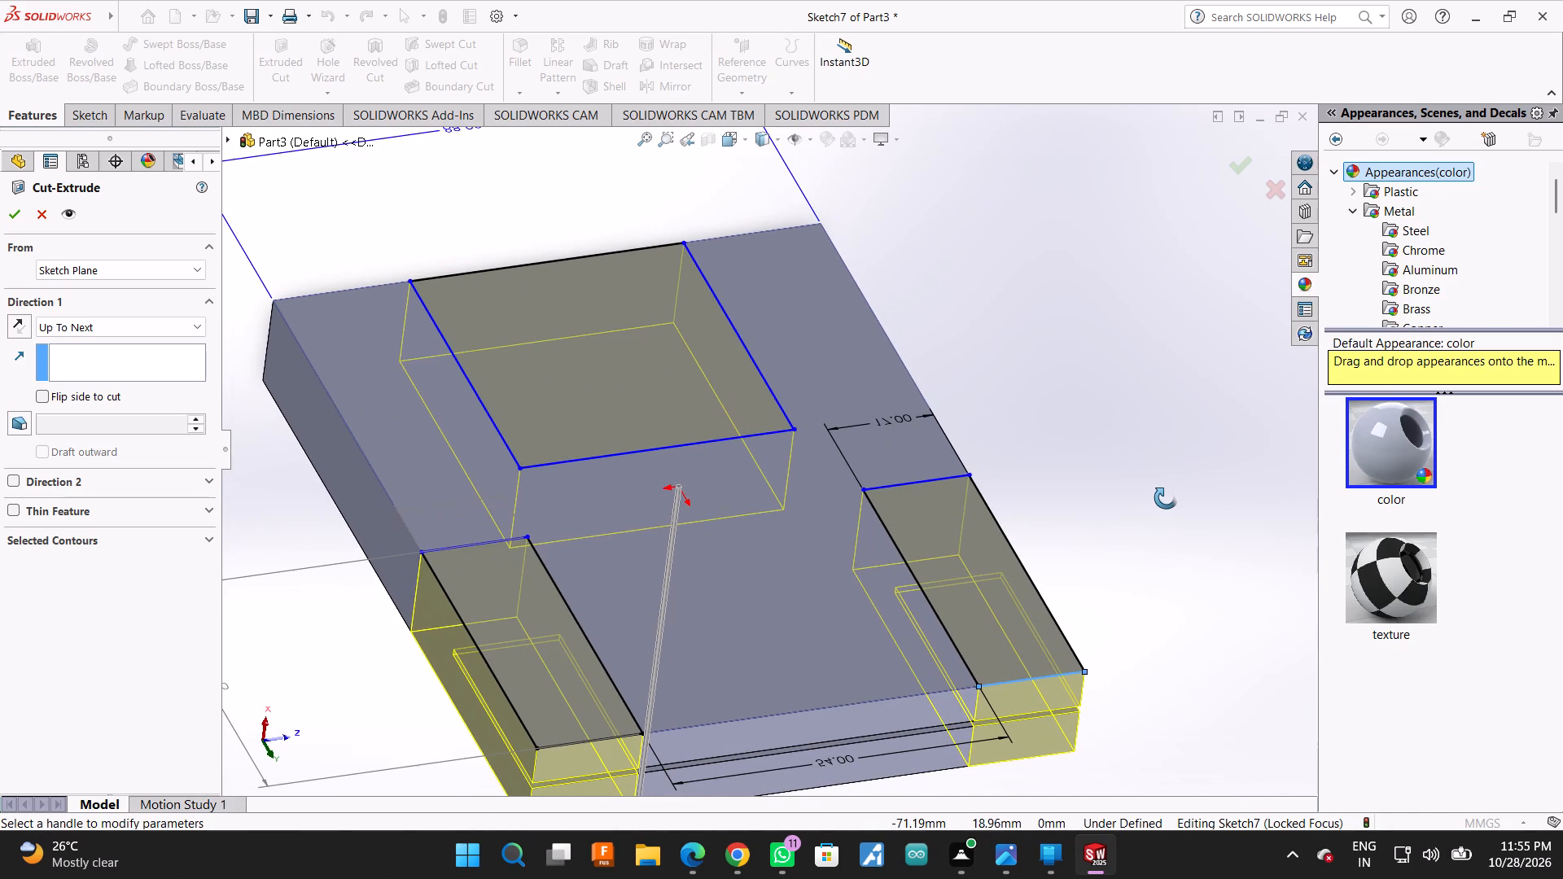
middle_drag(1166, 498, 1125, 49)
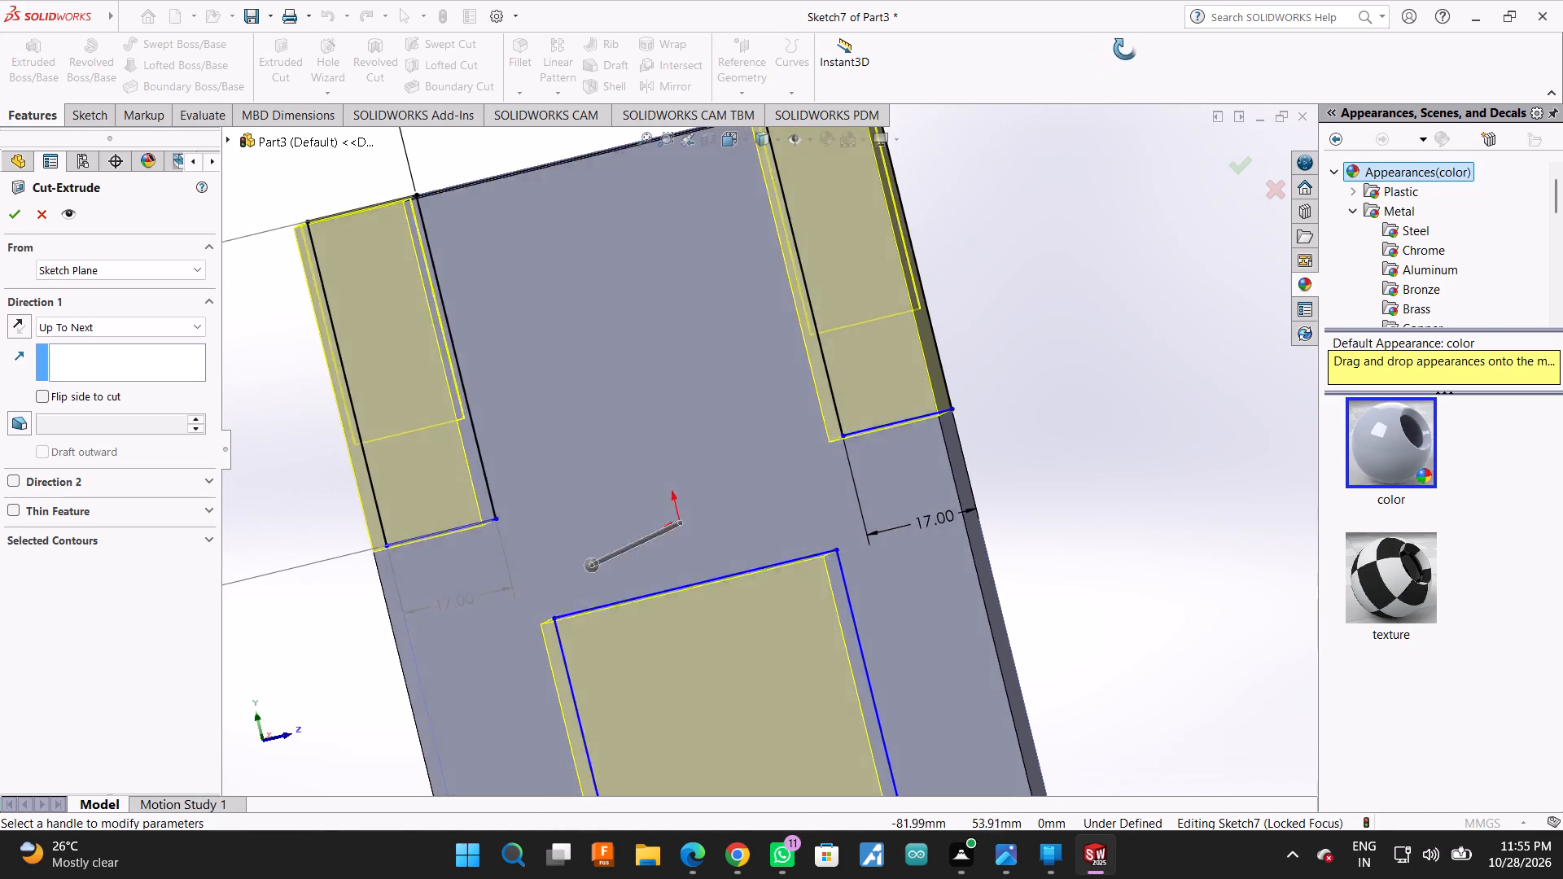
middle_drag(1125, 49, 1164, 104)
click(15, 215)
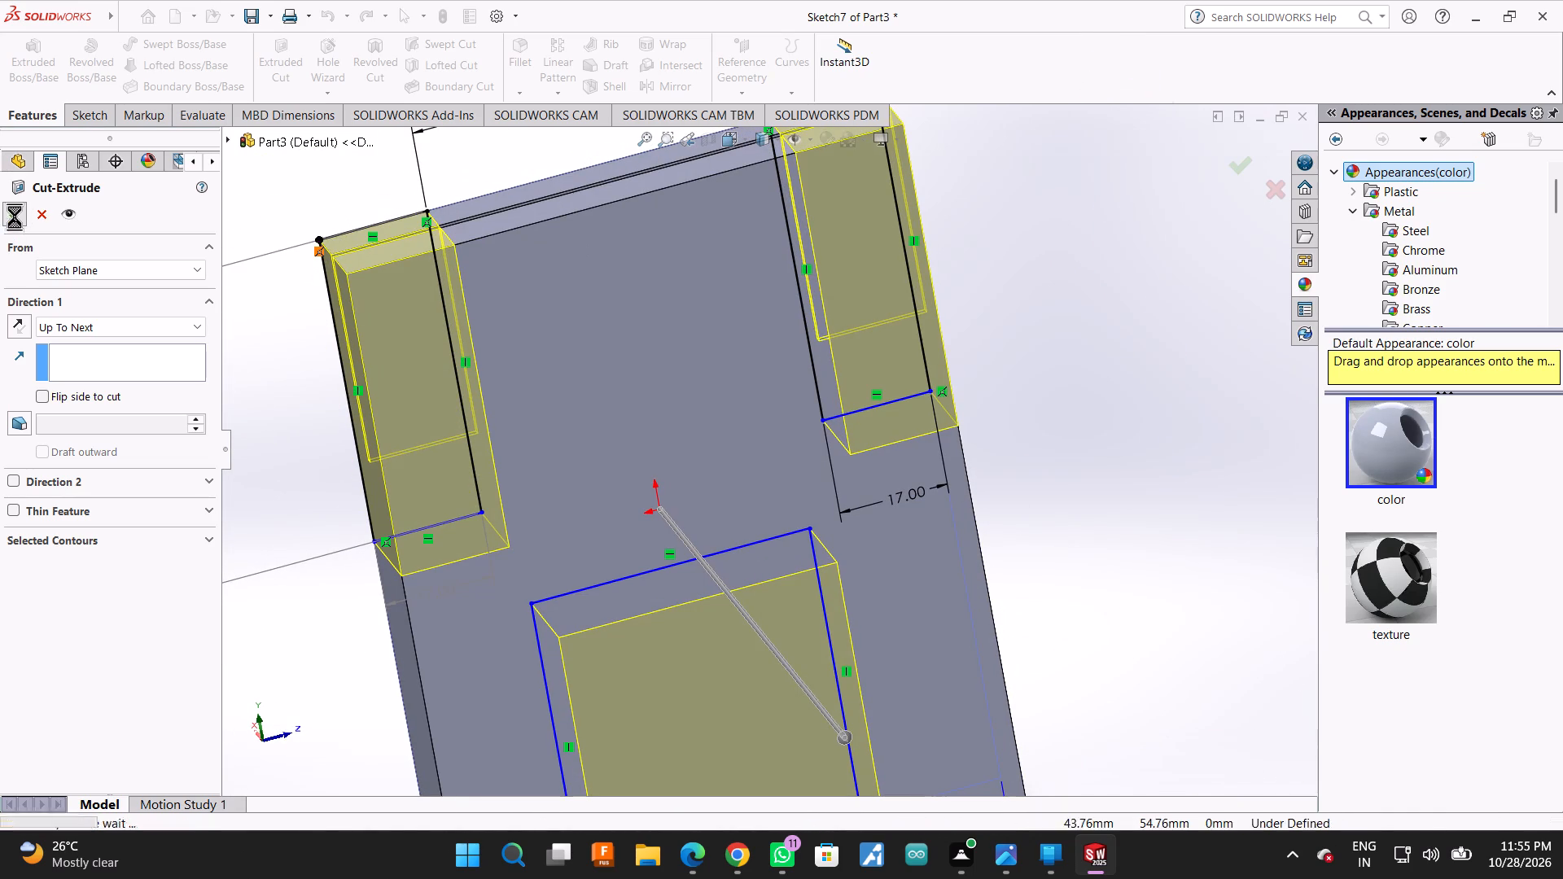
On the stepped block's large flat face, sketch a circle of about 10.2 mm radius, centred about 37.3 mm directly above the origin.
middle_click(390, 240)
middle_drag(460, 206, 466, 199)
scroll(510, 376, down, 1)
scroll(510, 376, up, 2)
middle_drag(1090, 269, 738, 377)
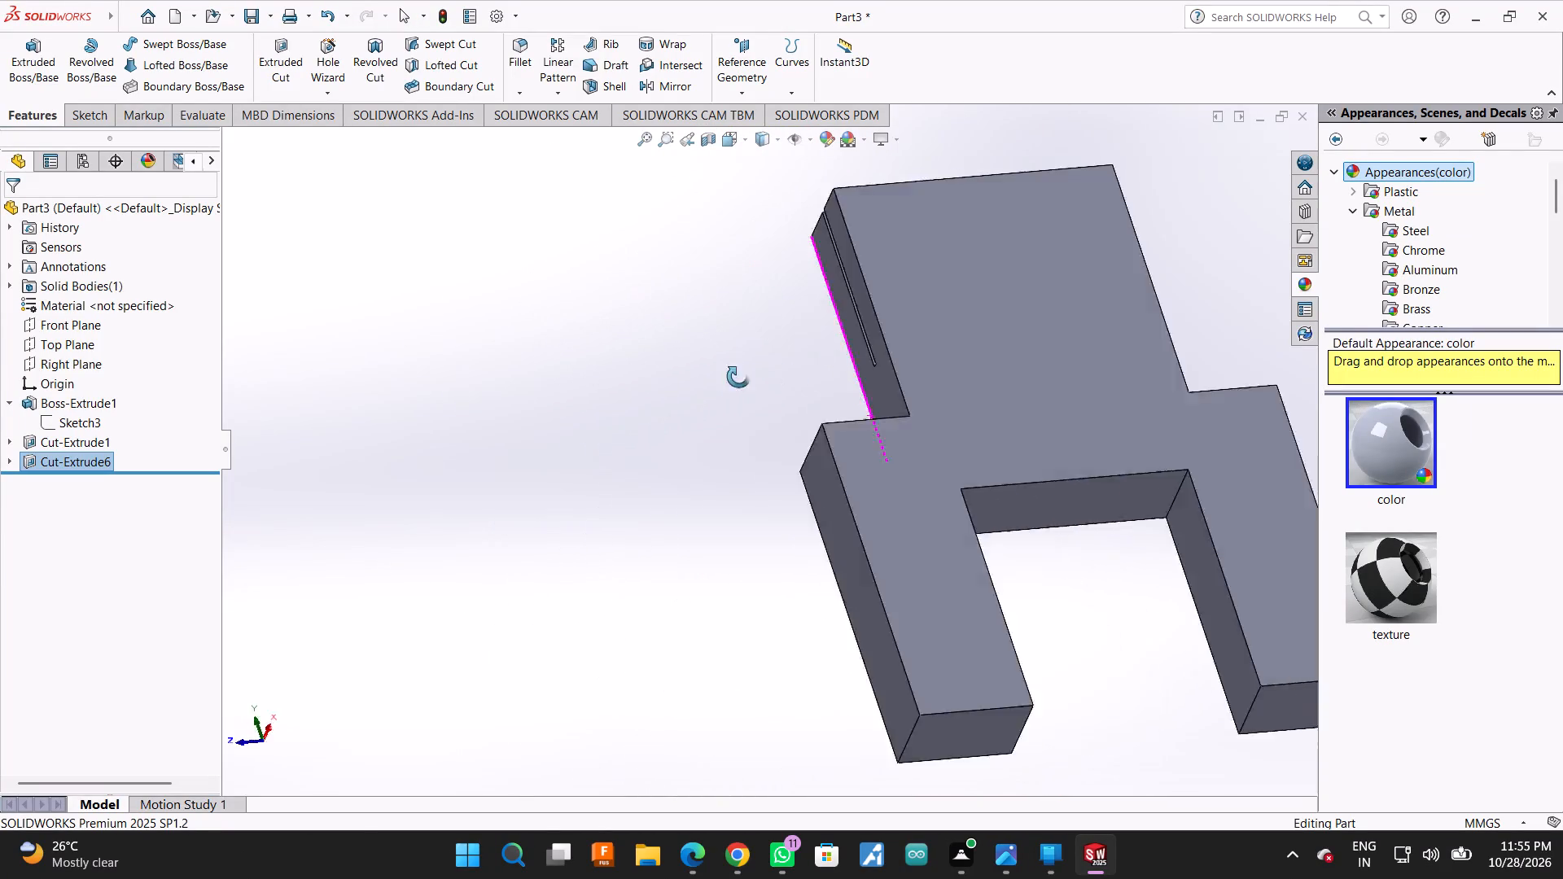
middle_drag(738, 377, 729, 454)
click(1057, 329)
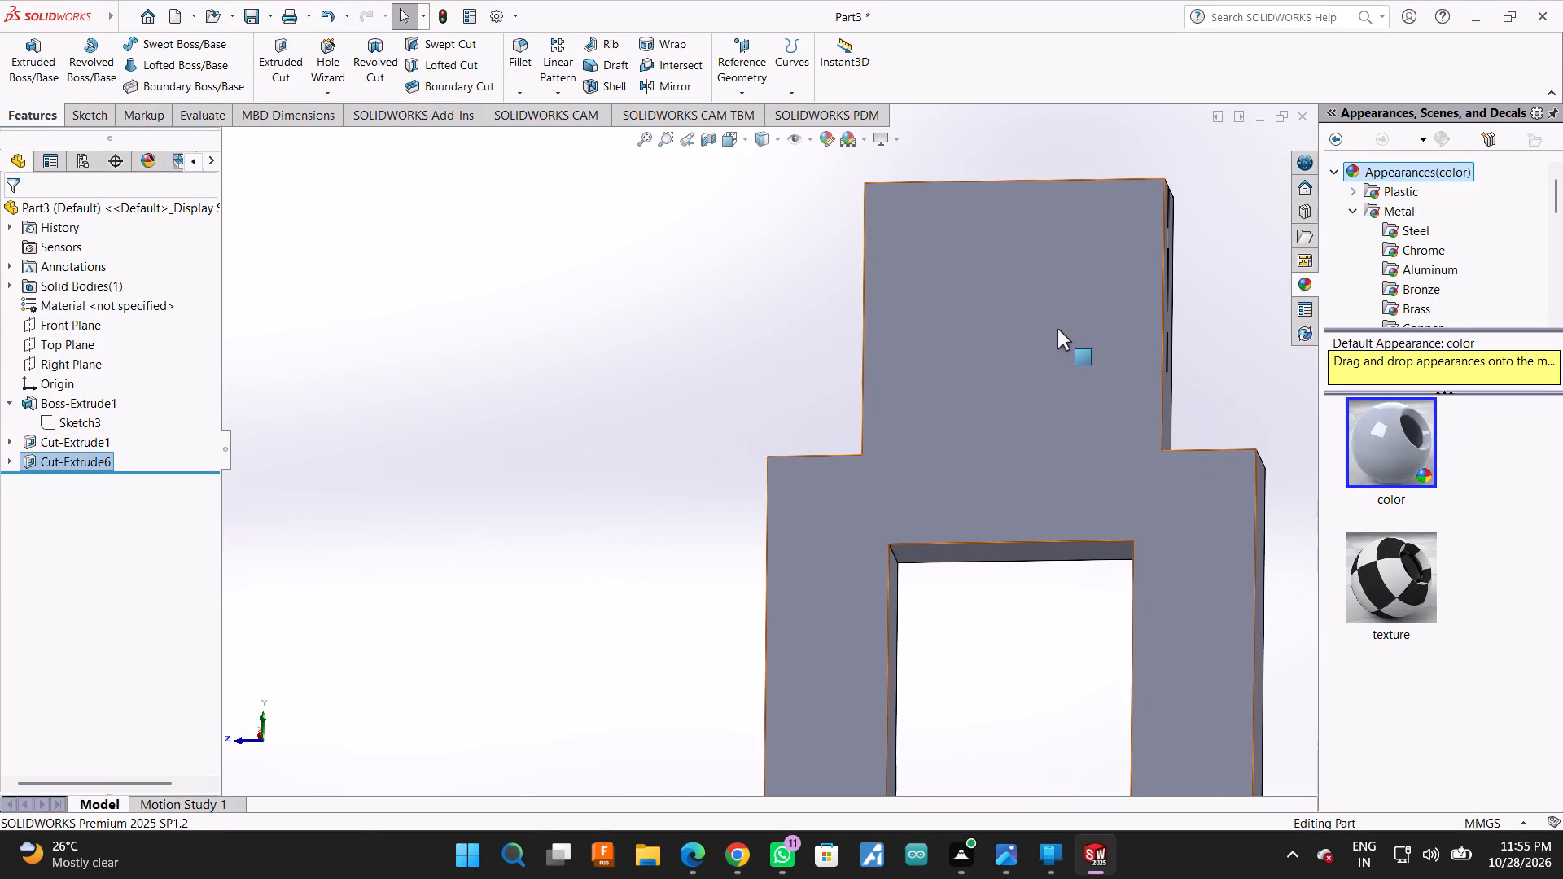
click(1142, 280)
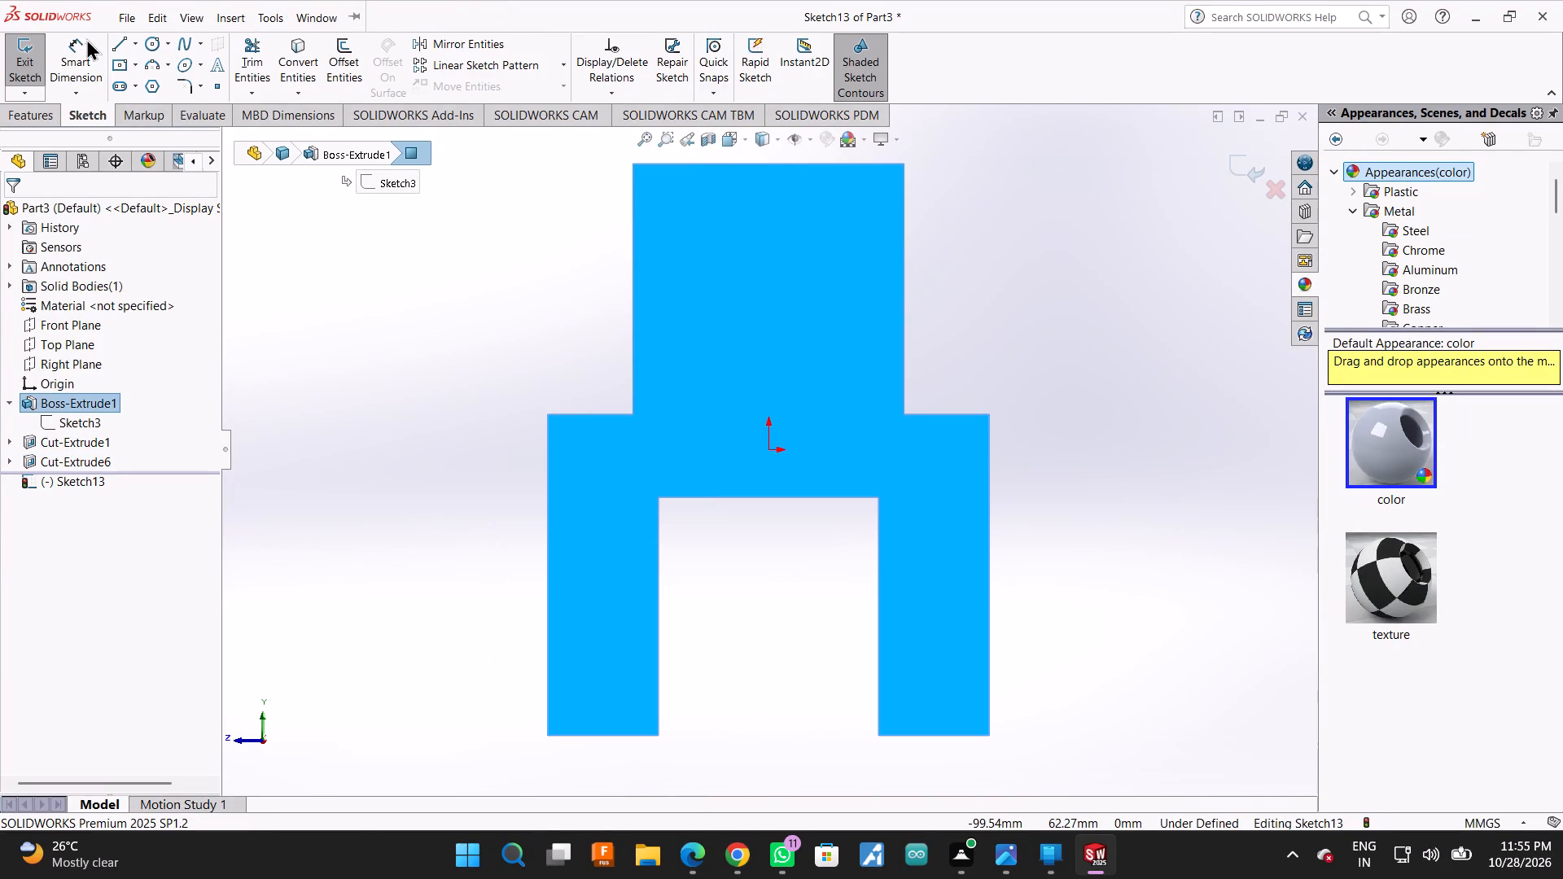
click(143, 53)
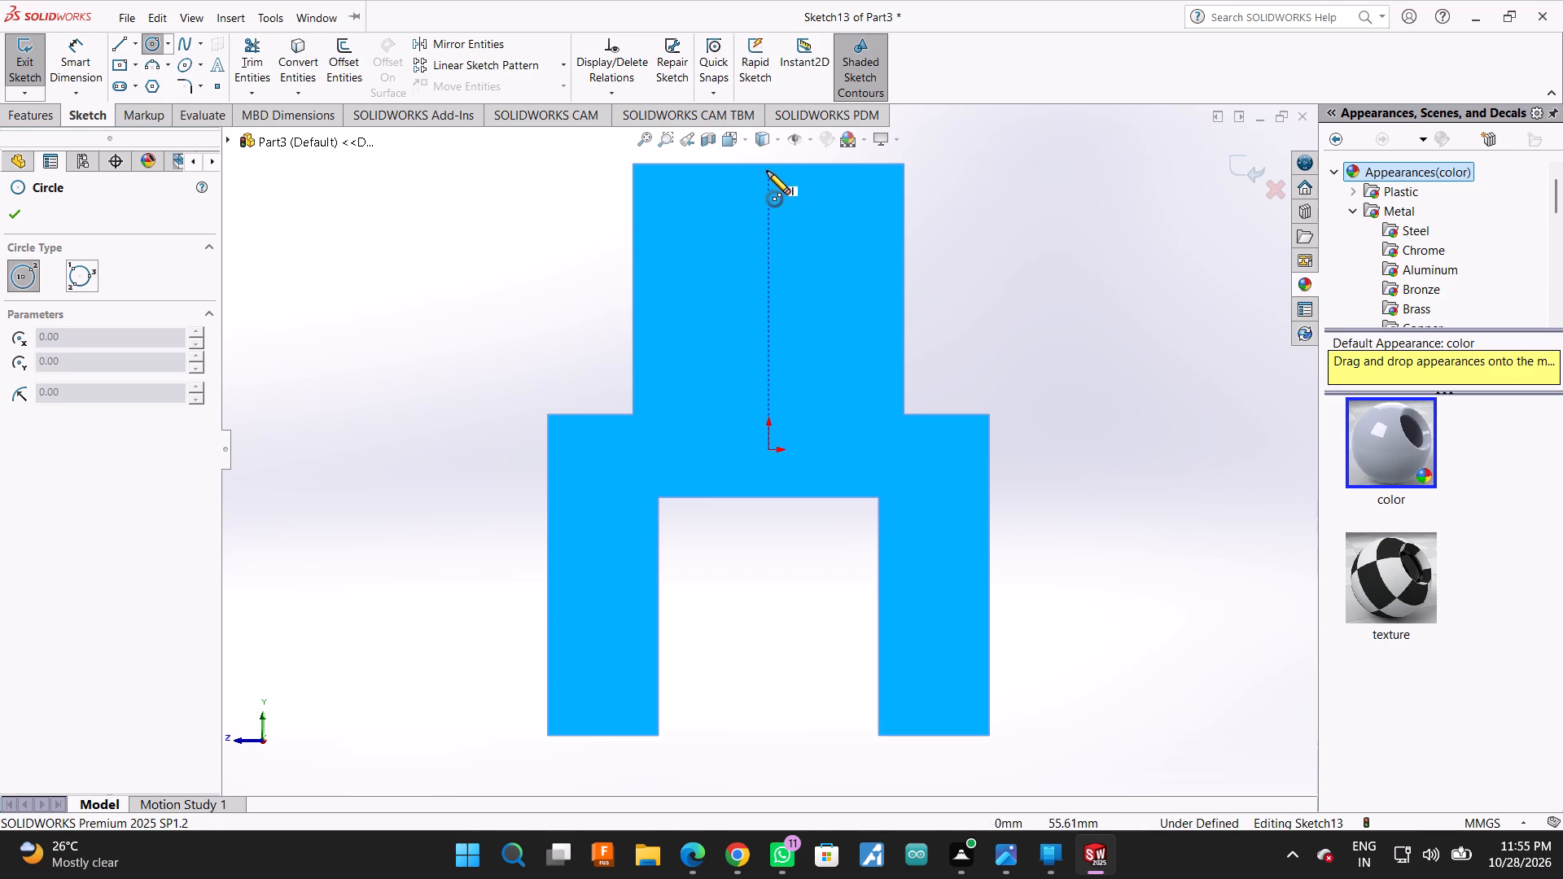
click(768, 263)
click(814, 286)
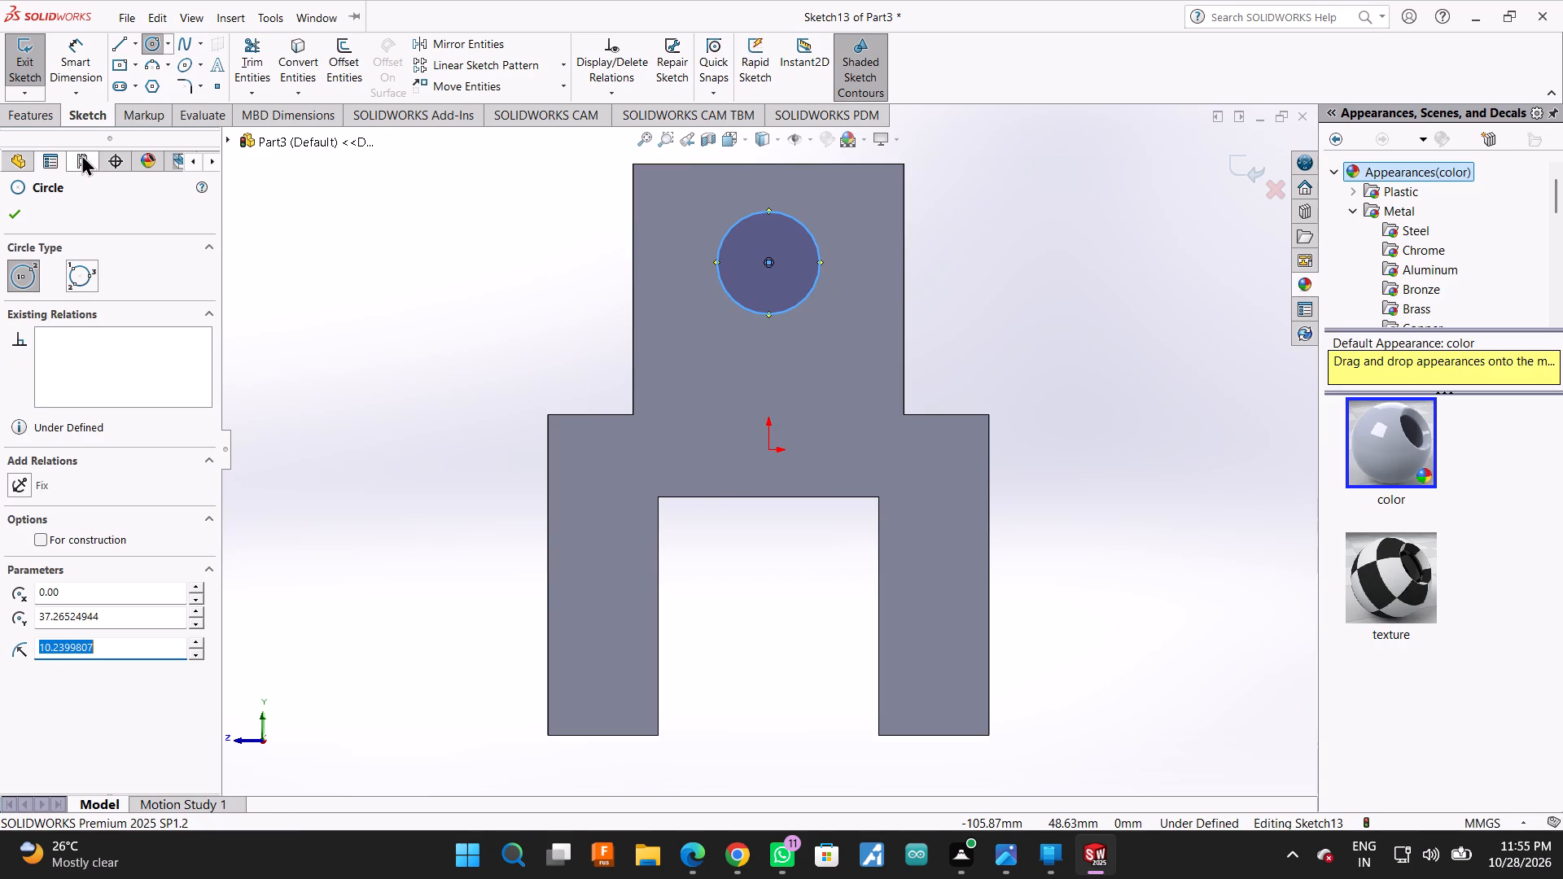
click(12, 216)
Dimension the horizontal distance from the circle's centre to the right edge of the block's upper section.
click(74, 38)
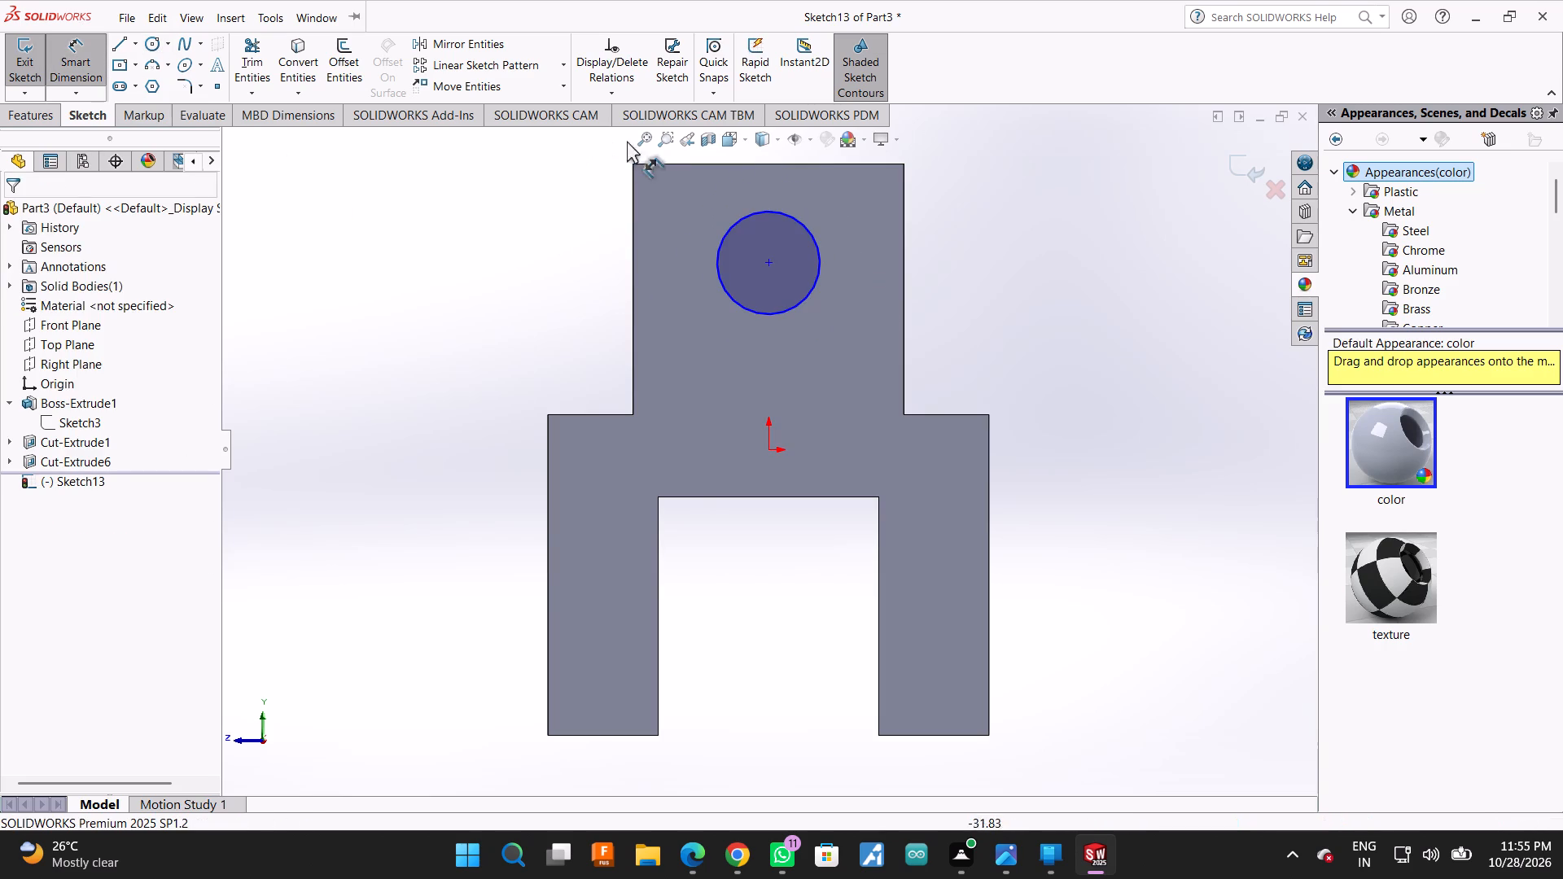
click(770, 261)
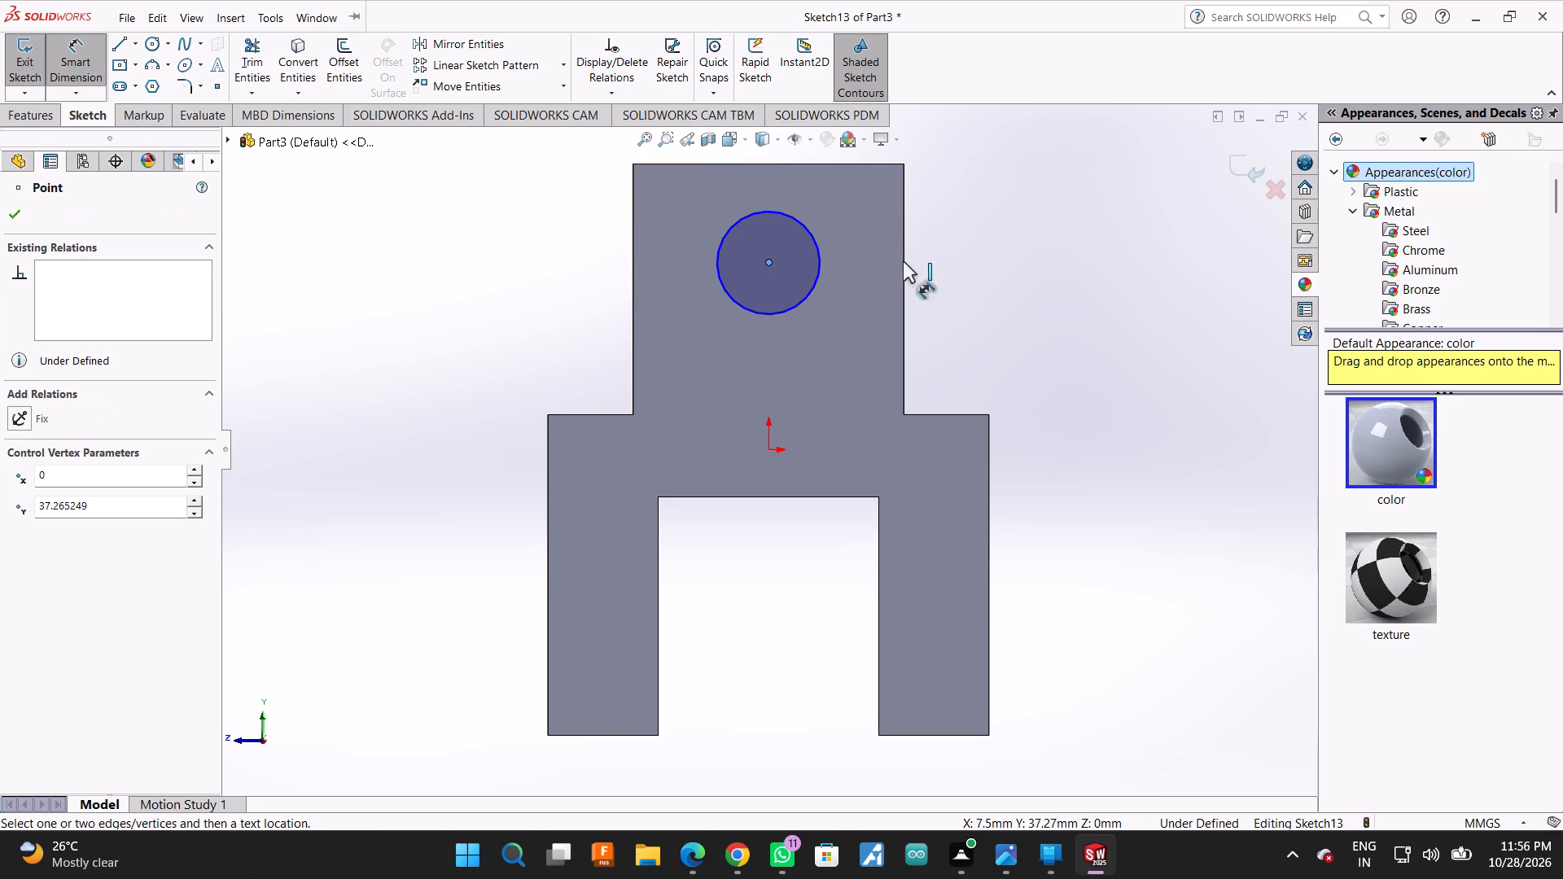
click(905, 262)
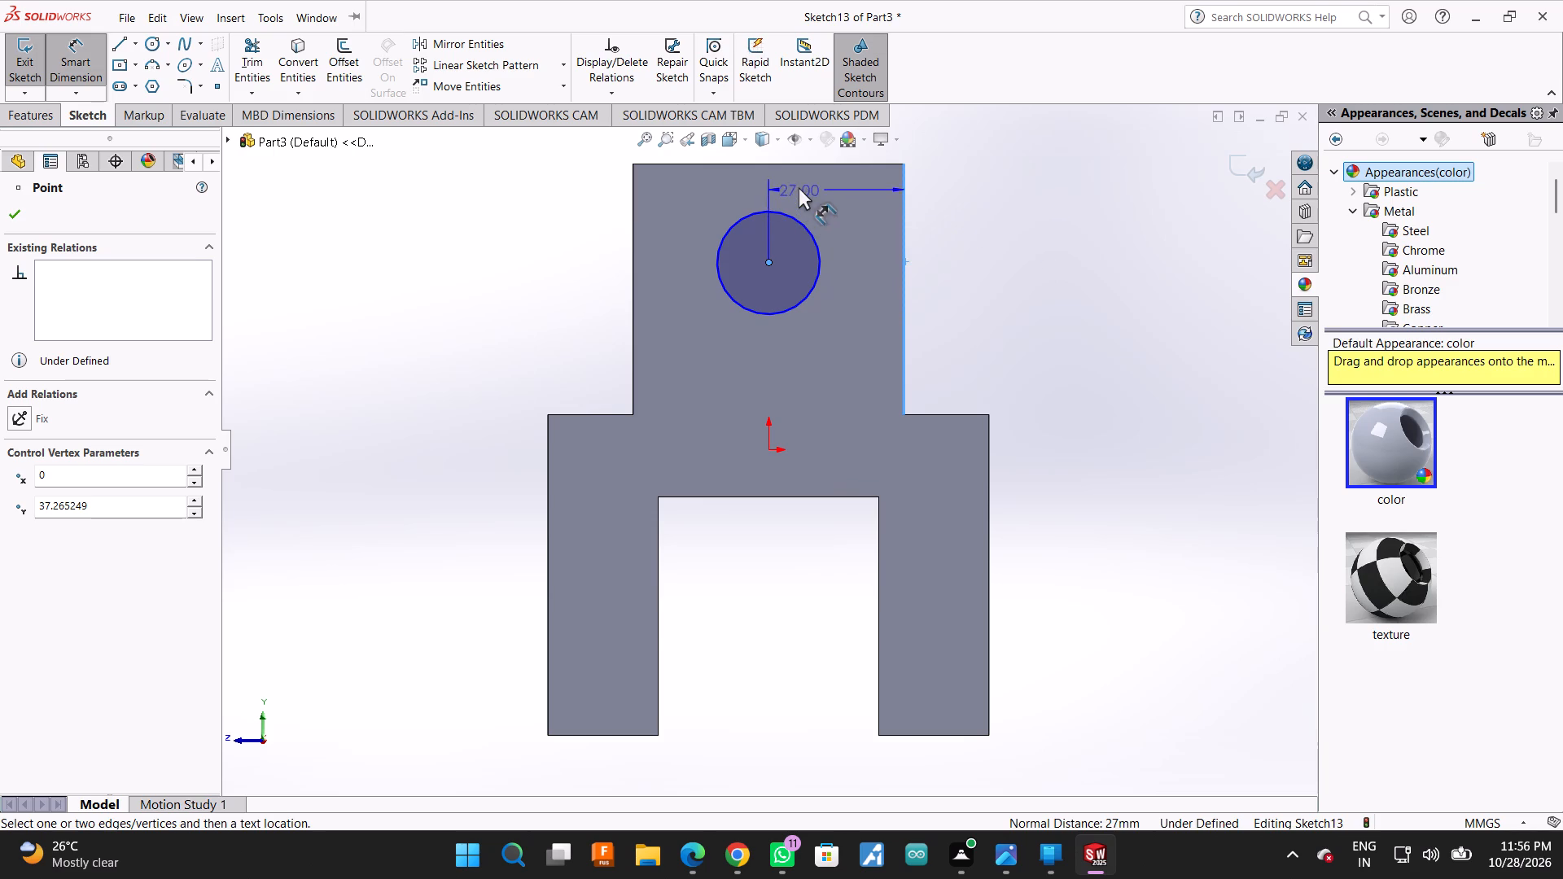
click(798, 164)
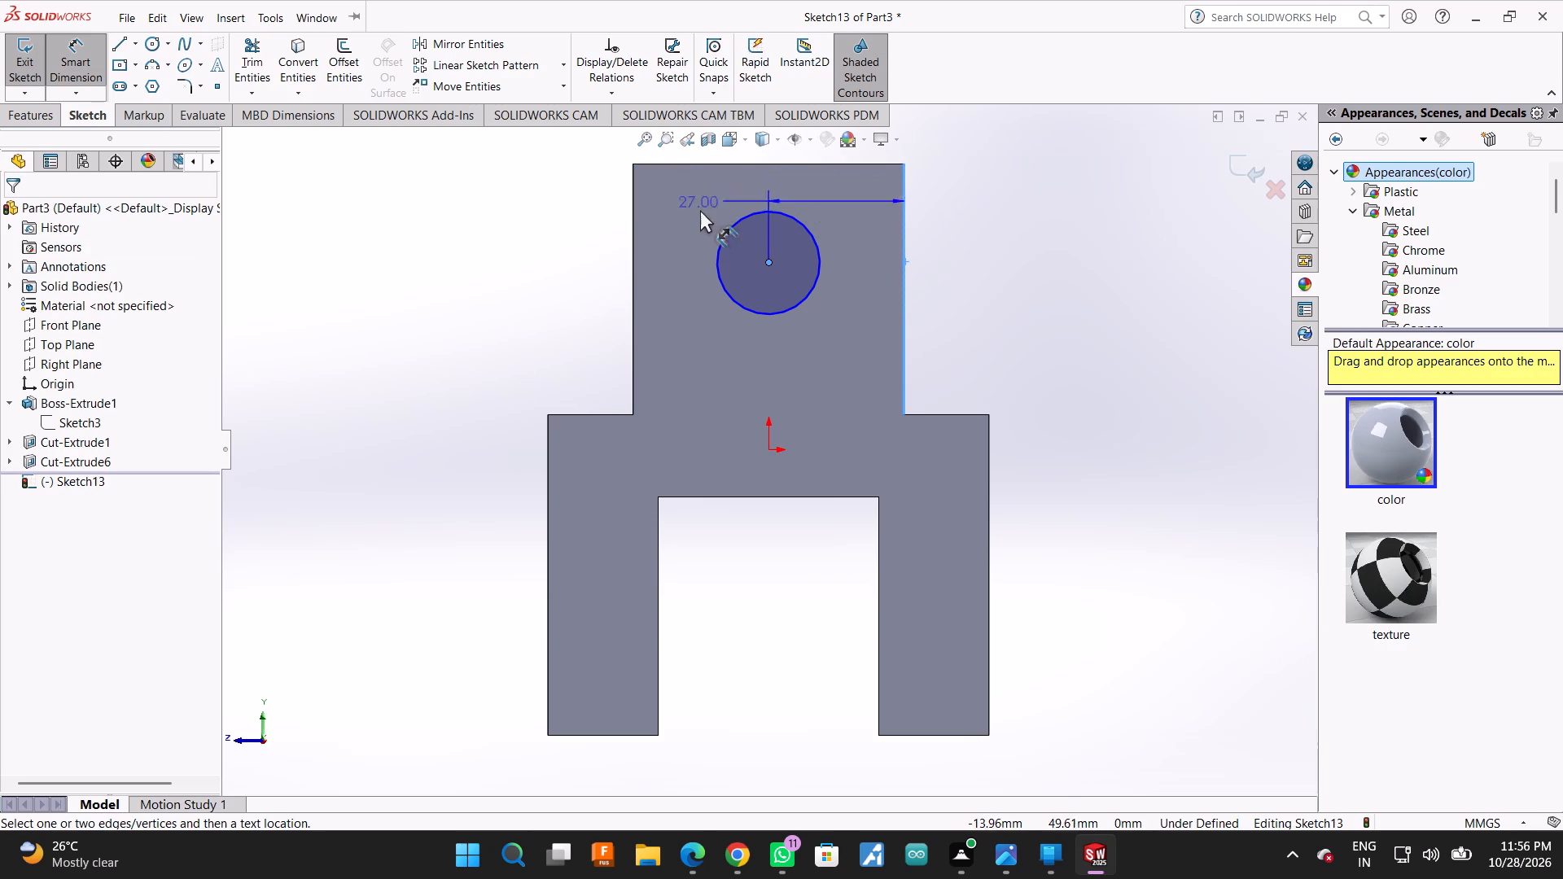
click(960, 225)
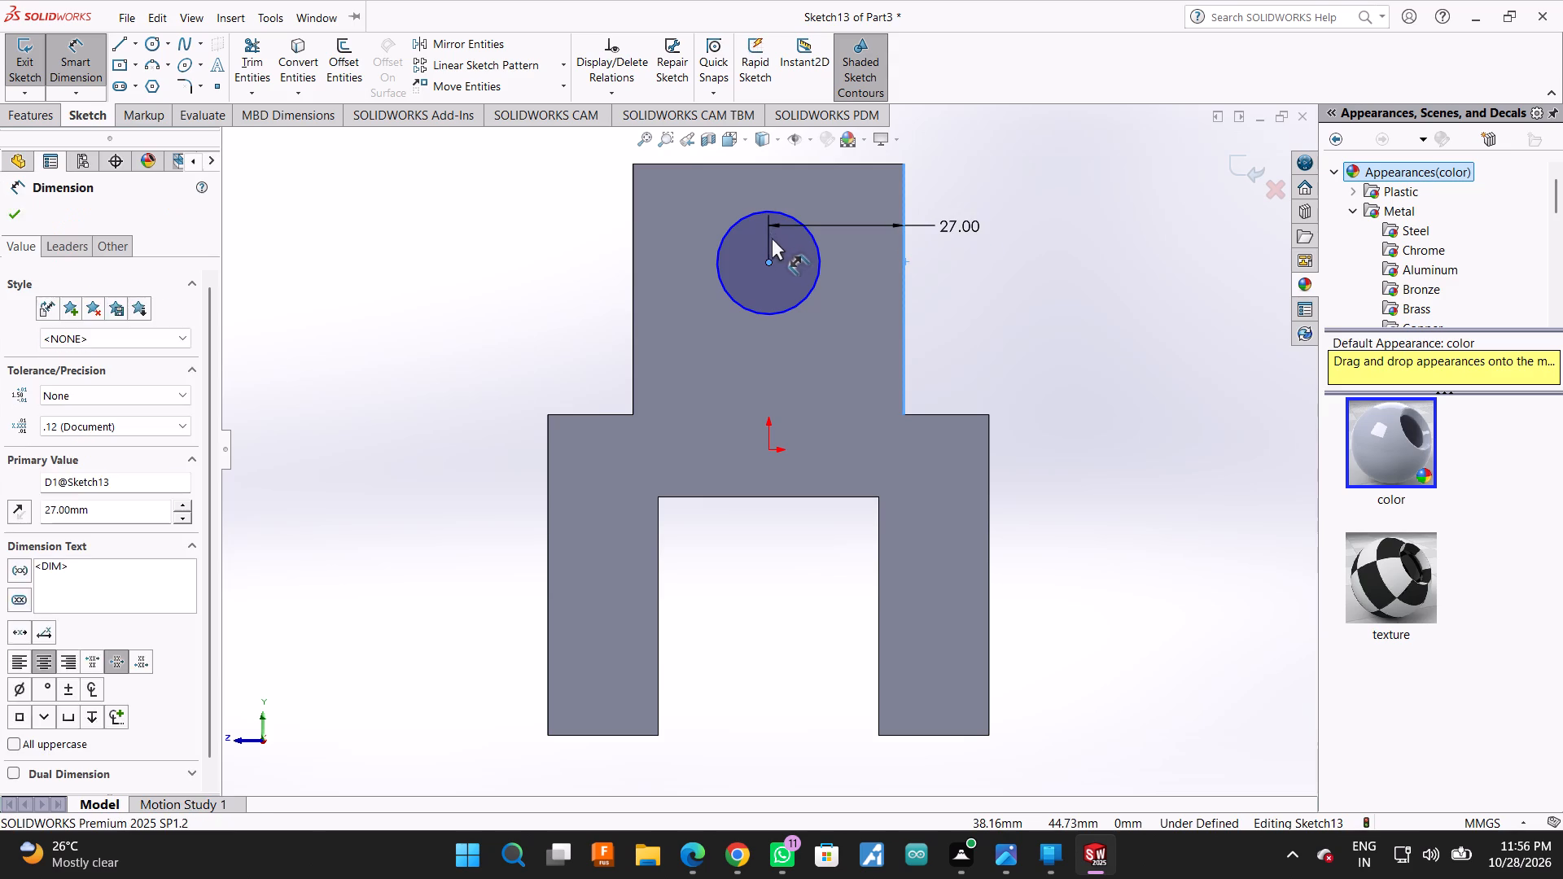
click(895, 203)
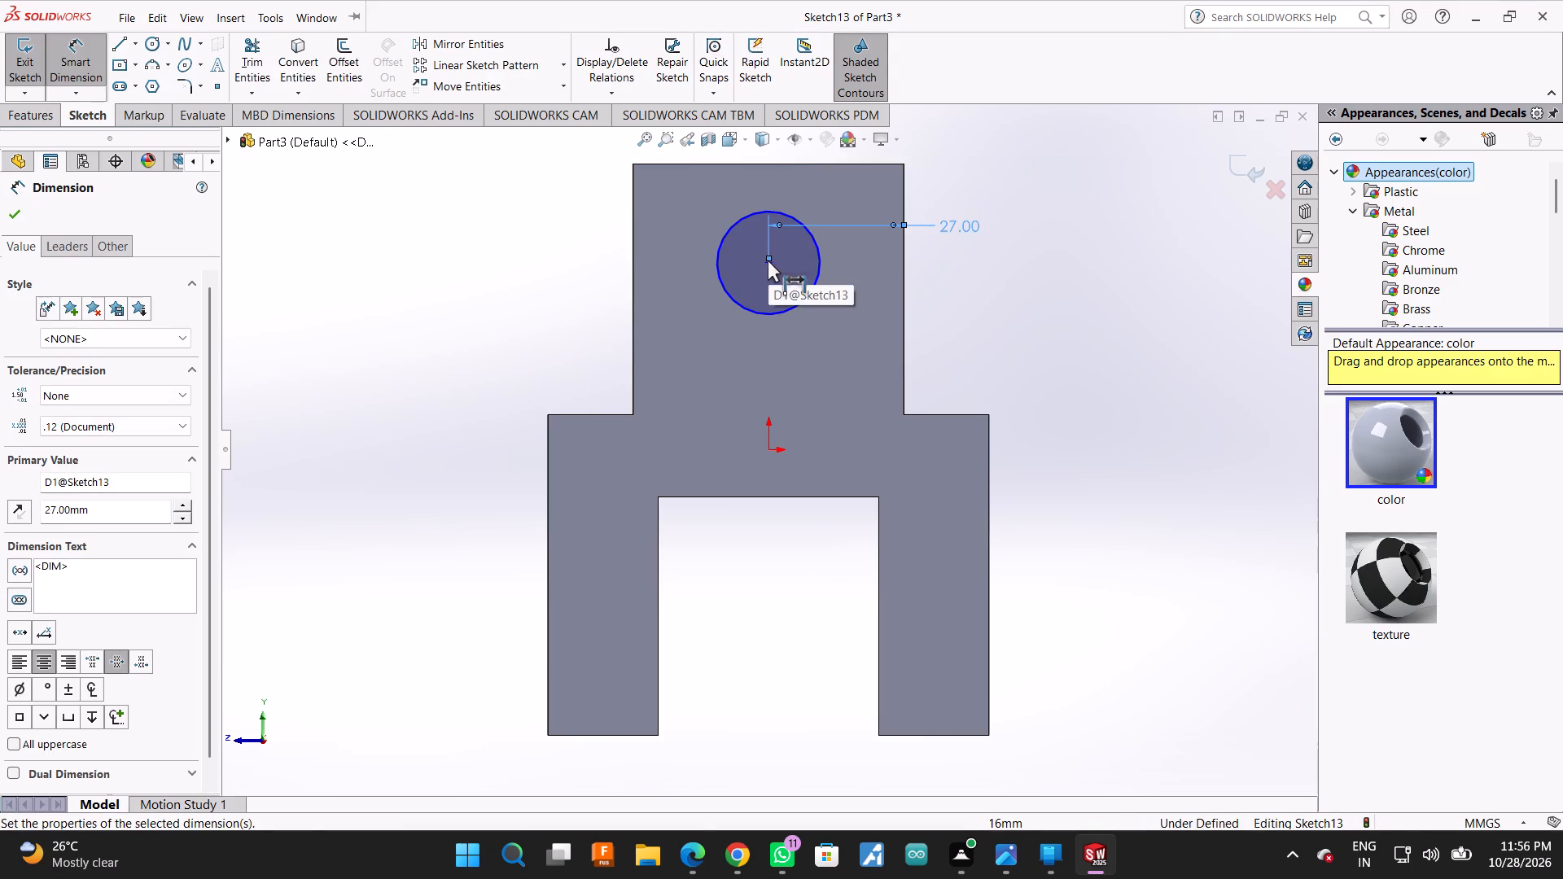
Dimension the circle's centre 17 mm below the block's top edge.
click(768, 262)
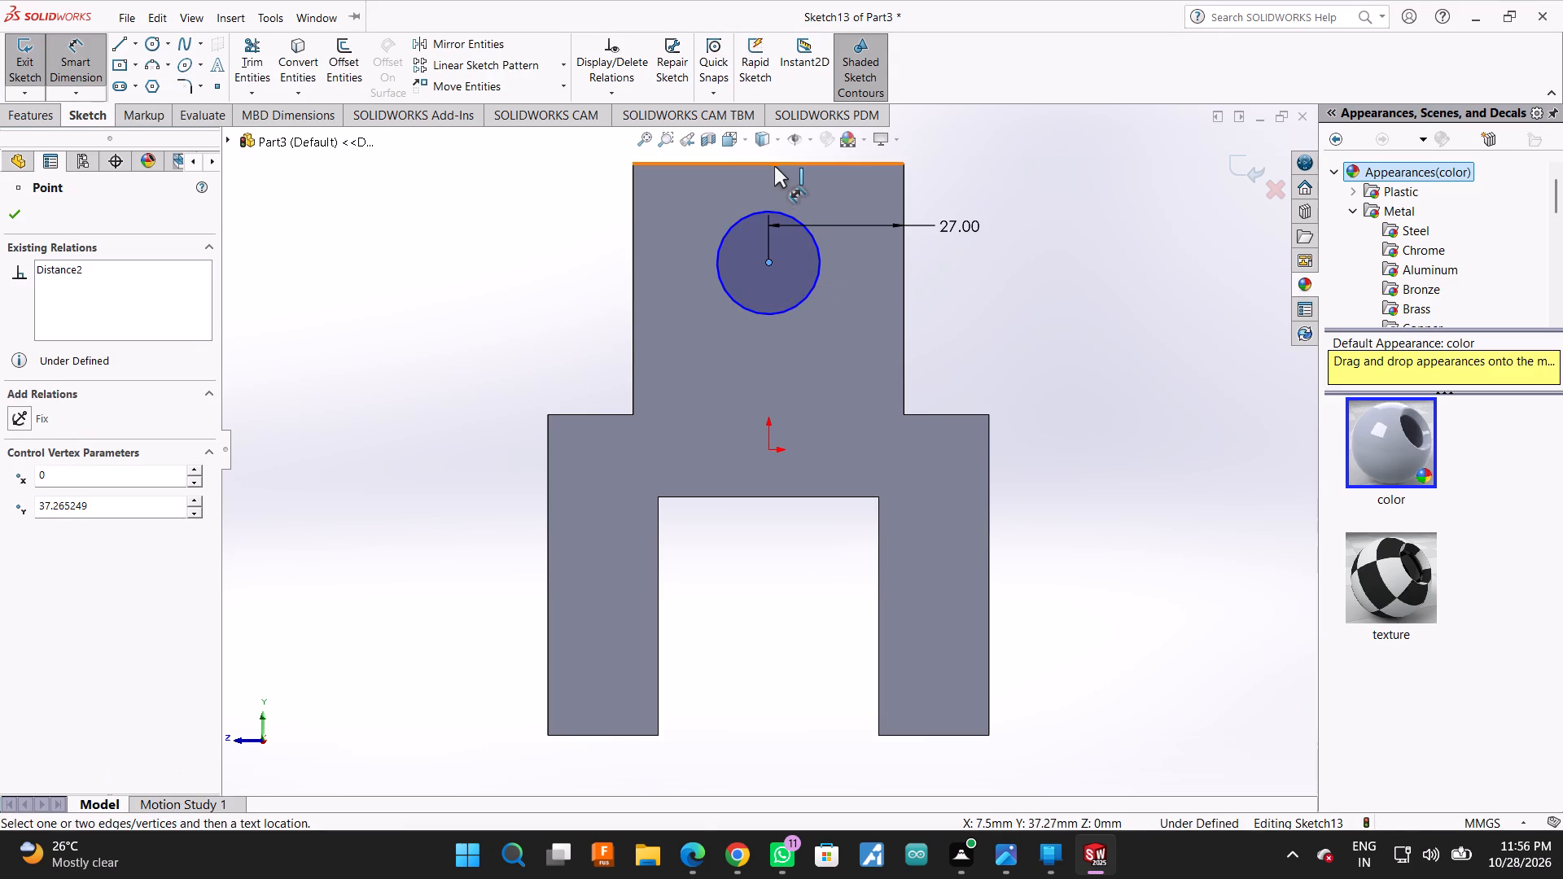
click(774, 166)
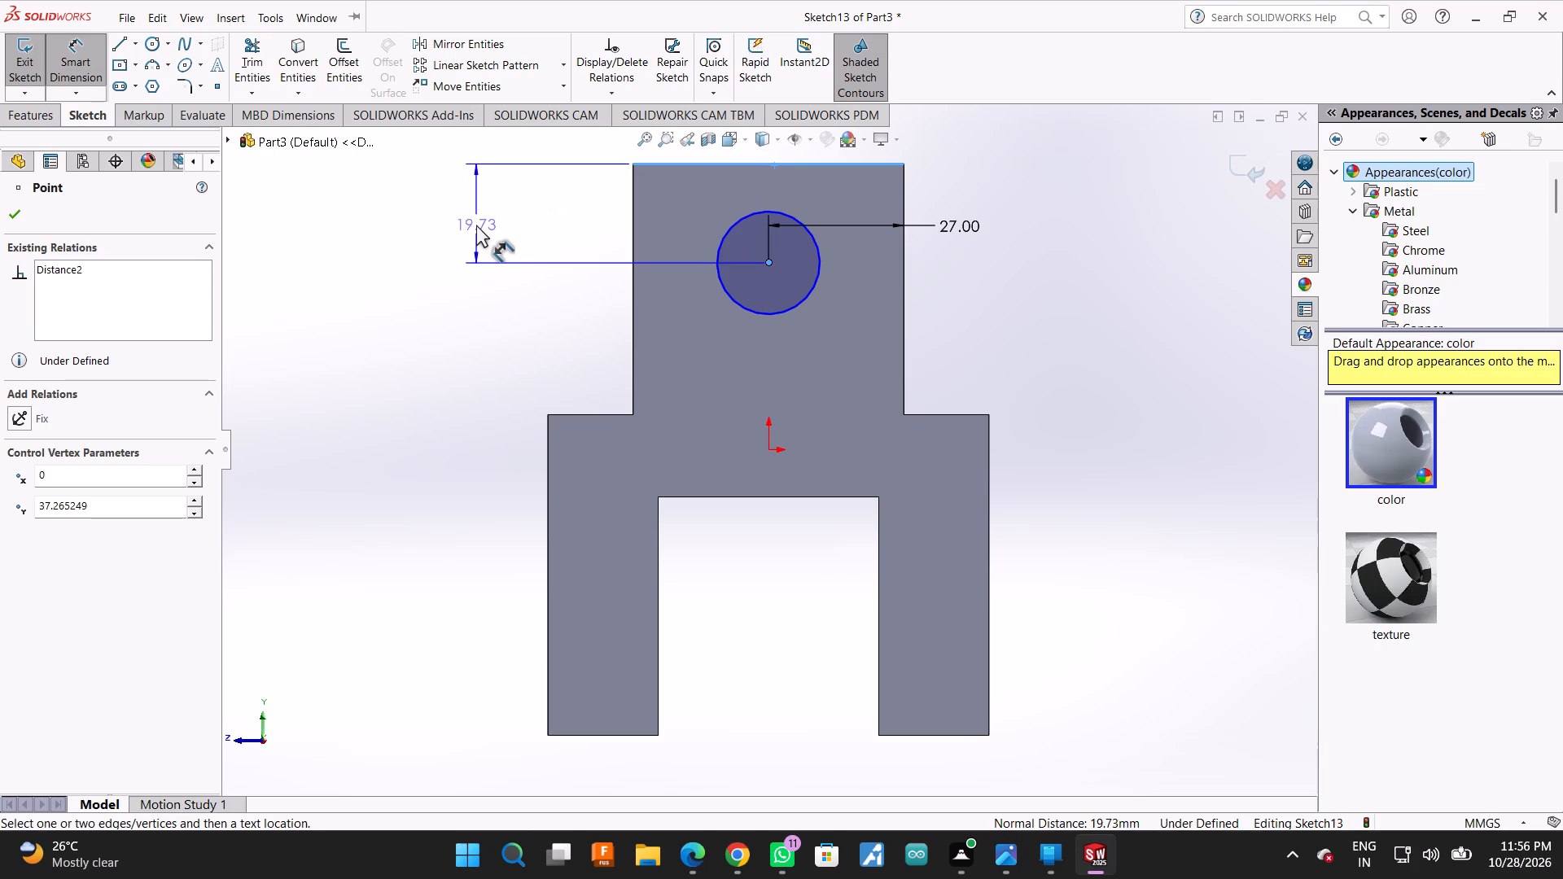
click(476, 225)
key(1)
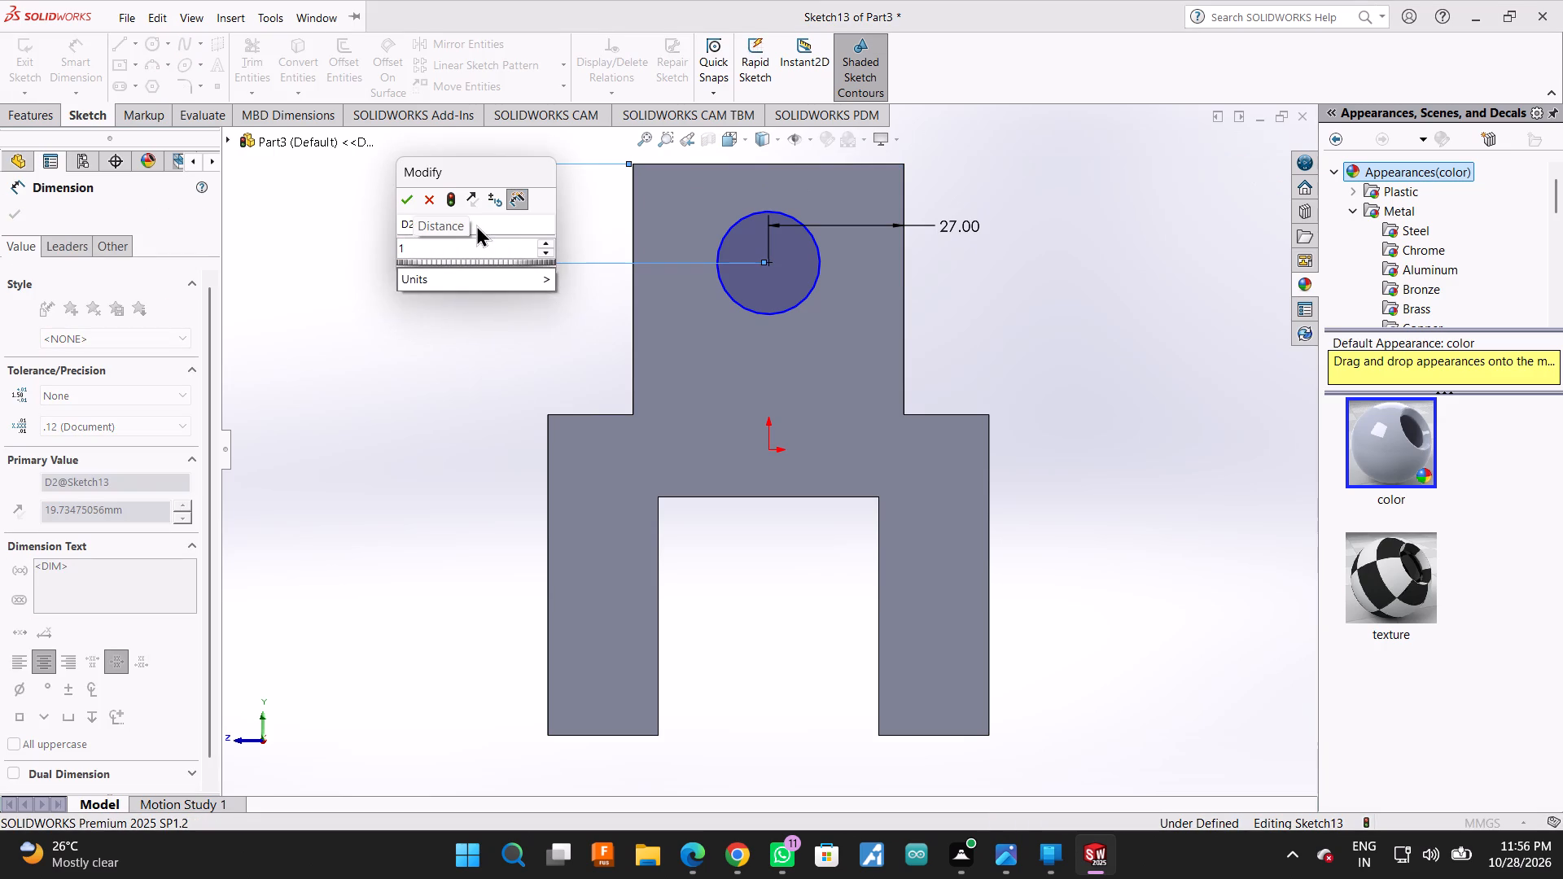
key(7)
key(Return)
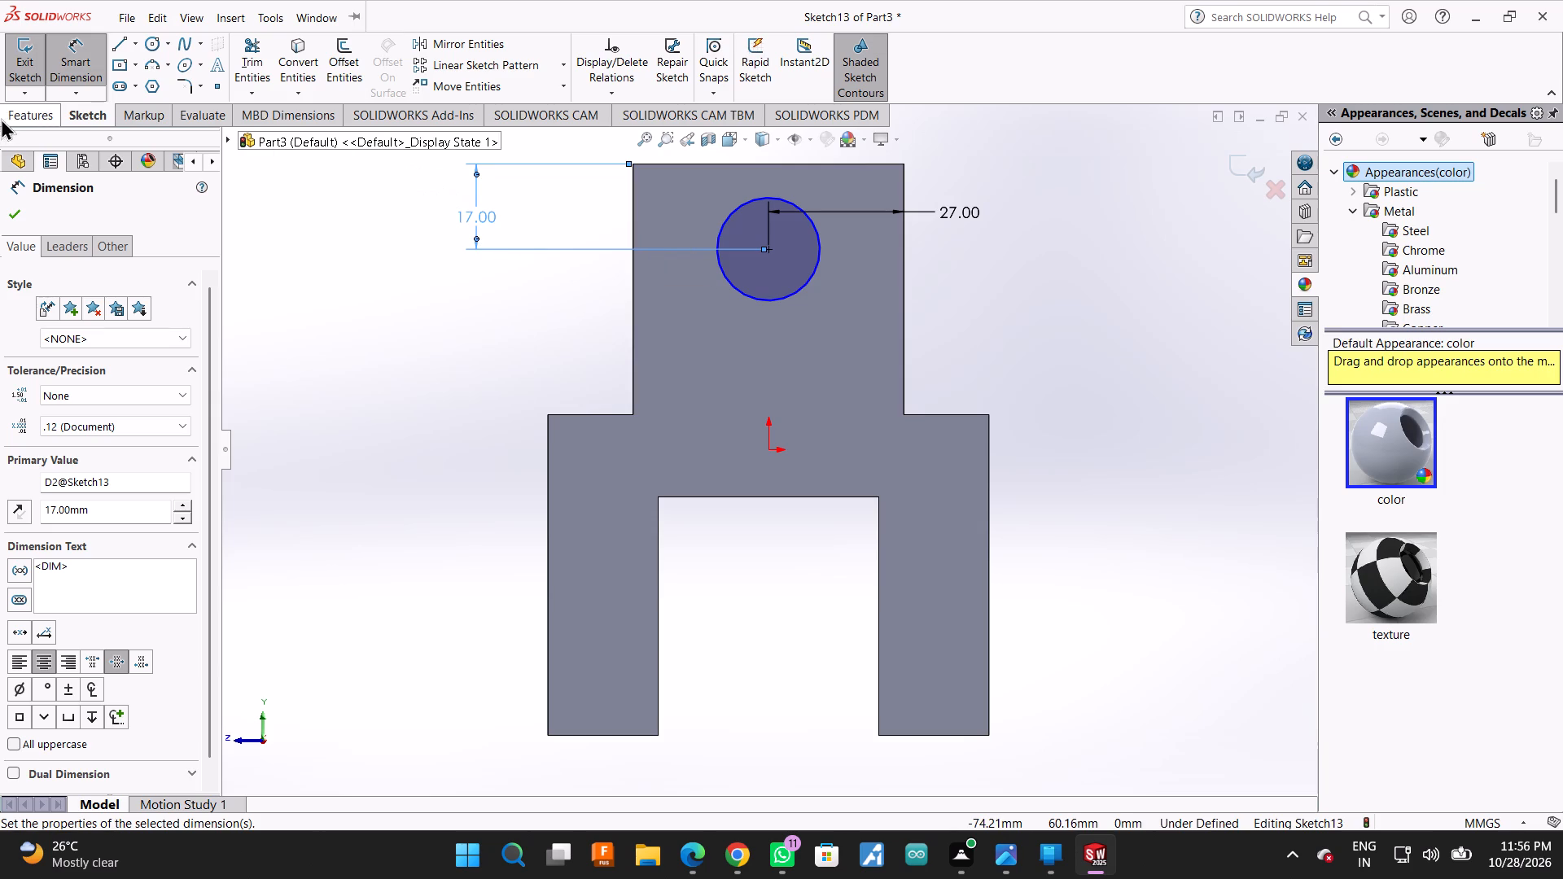
click(27, 212)
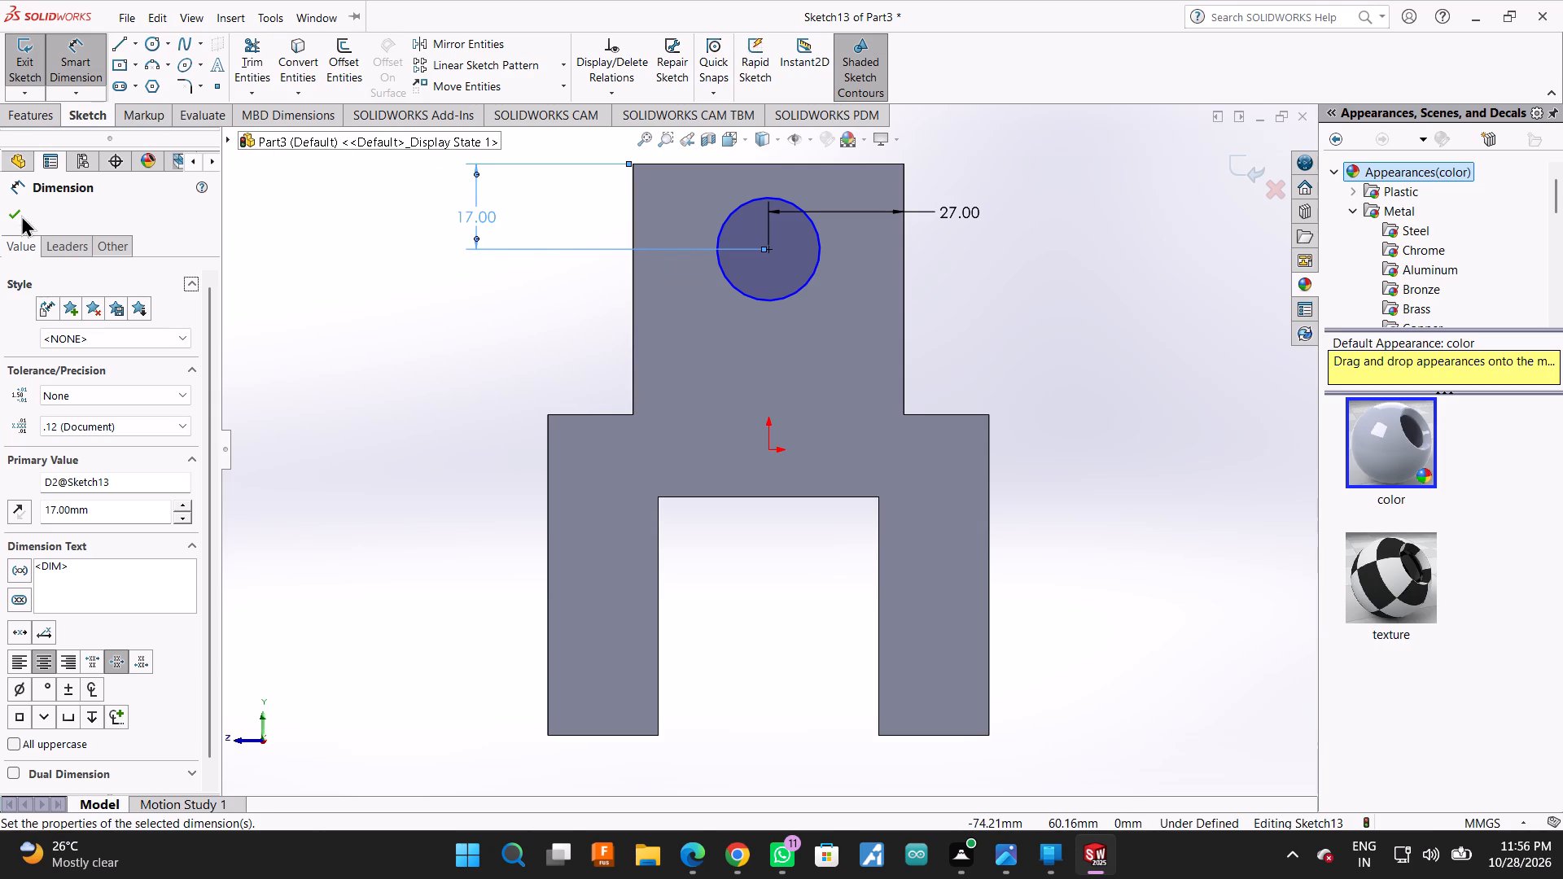
click(2, 215)
Cut-extrude the circle into the block with the Up To Next end condition.
click(8, 125)
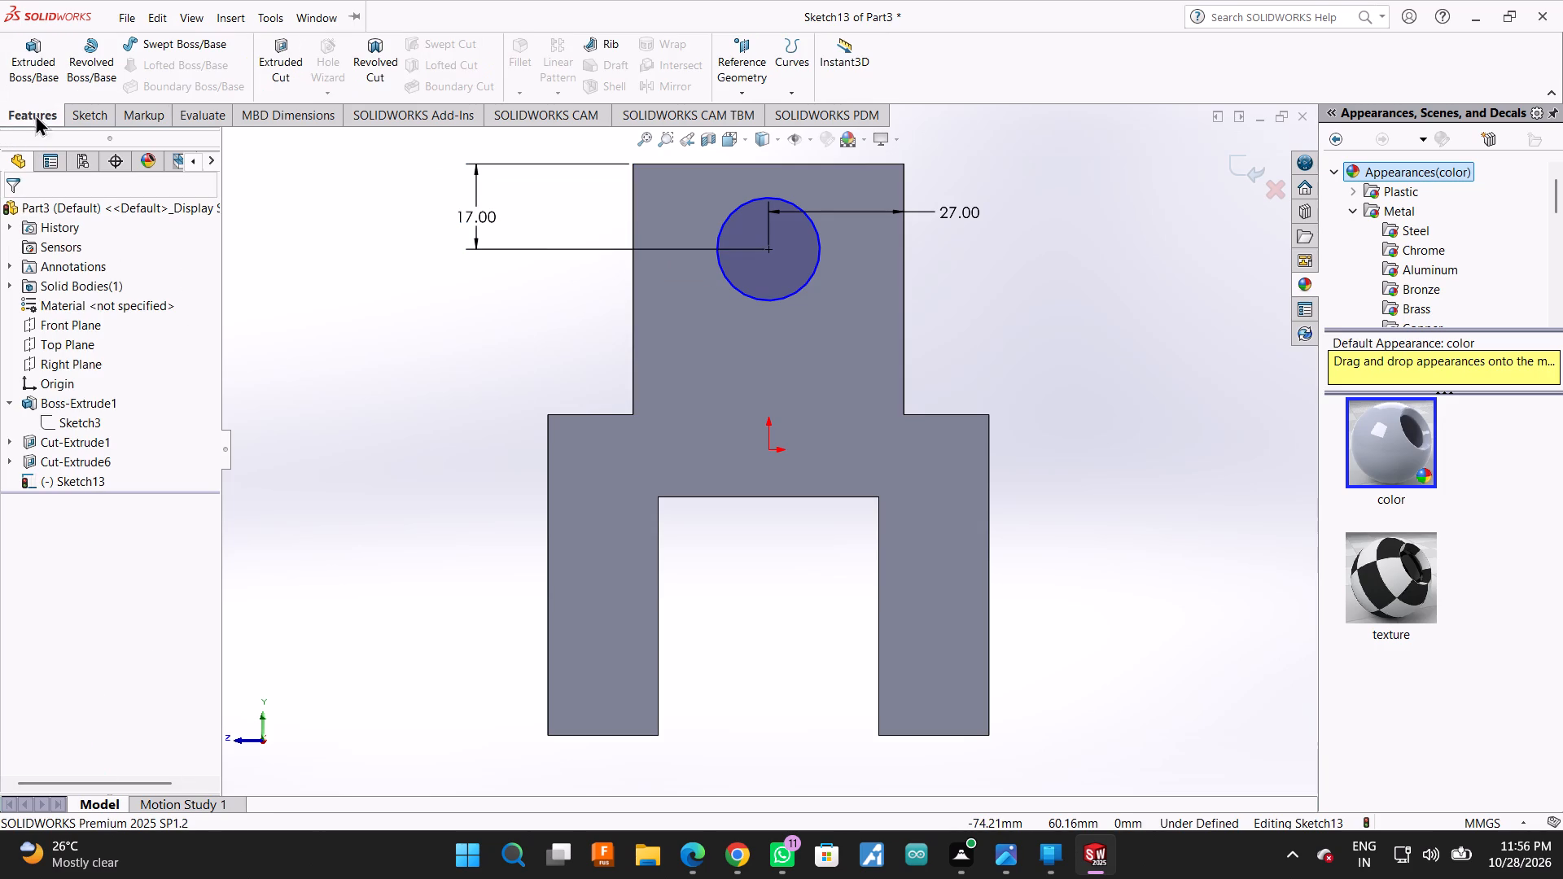
click(274, 50)
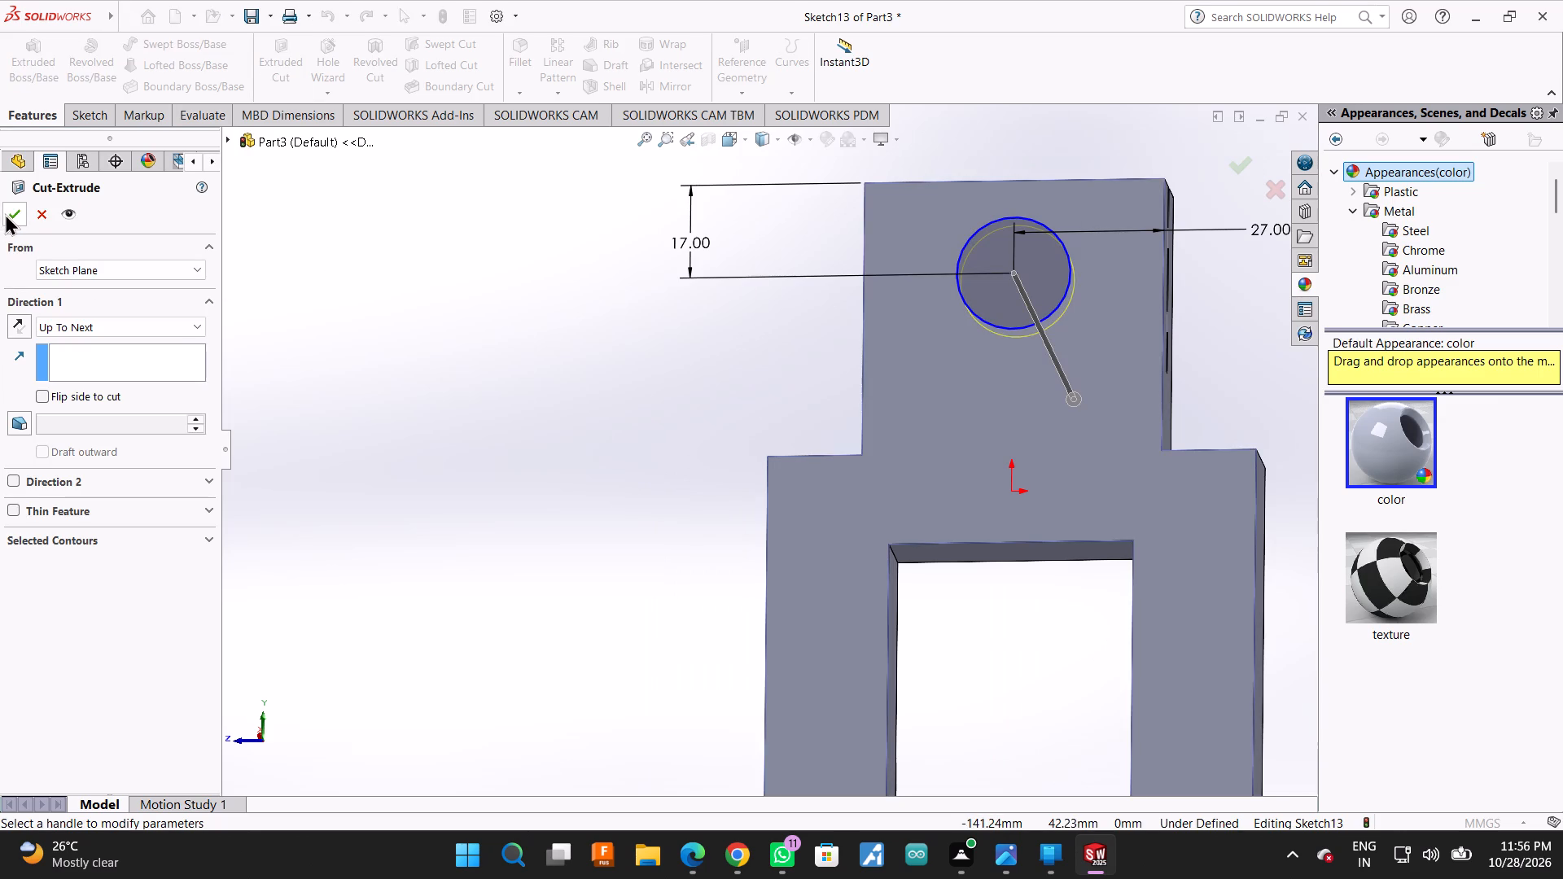
click(5, 213)
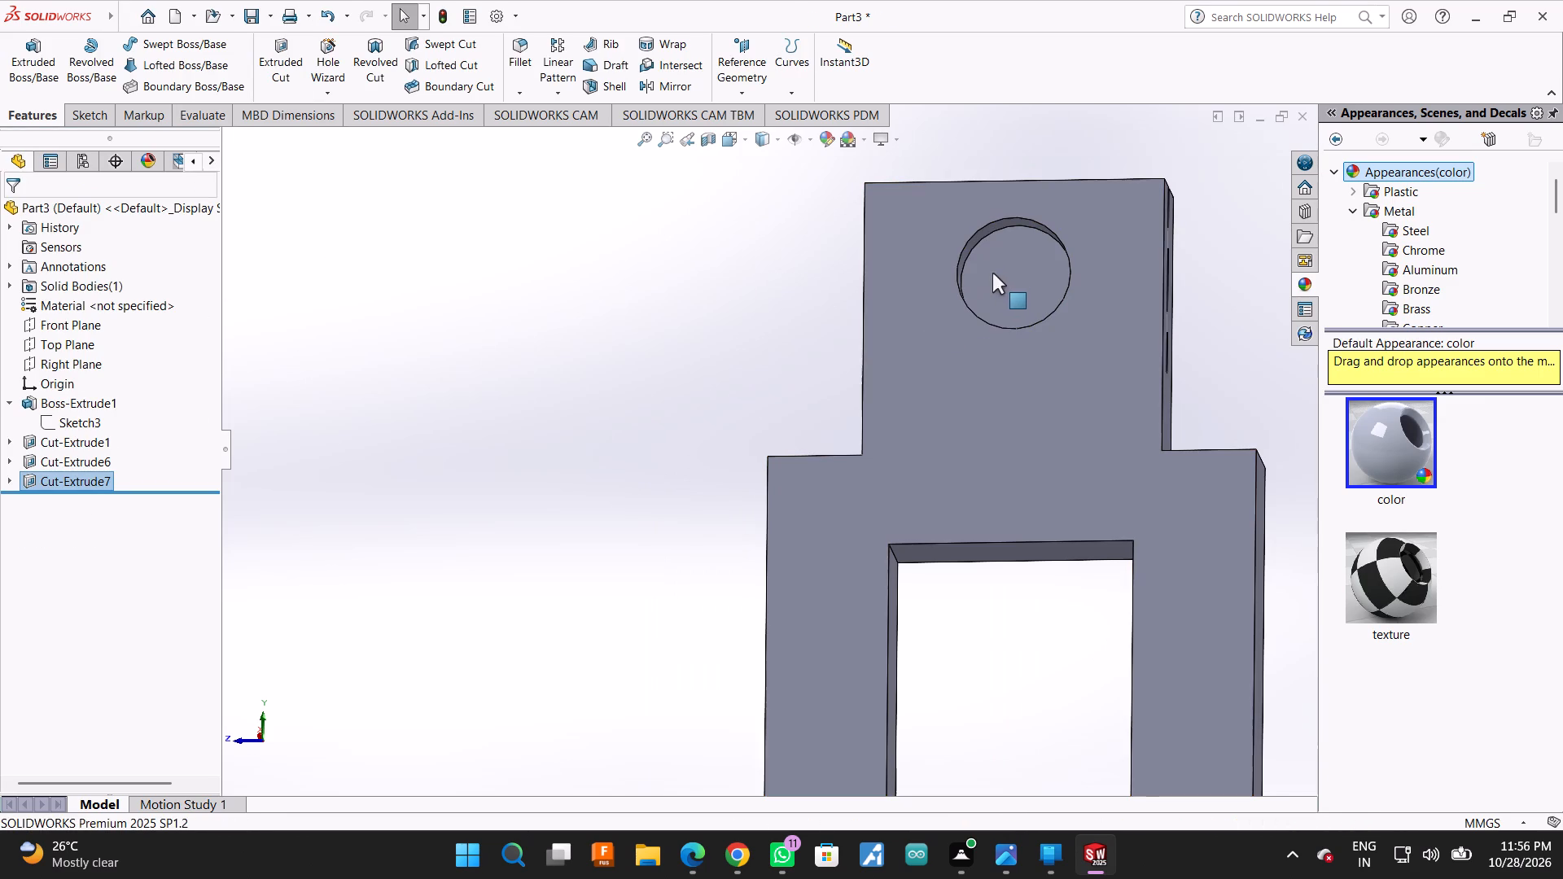
On the inner slot face visible through the new hole, sketch a concentric circle of about 10.2 mm radius matching the hole.
click(995, 269)
click(1062, 222)
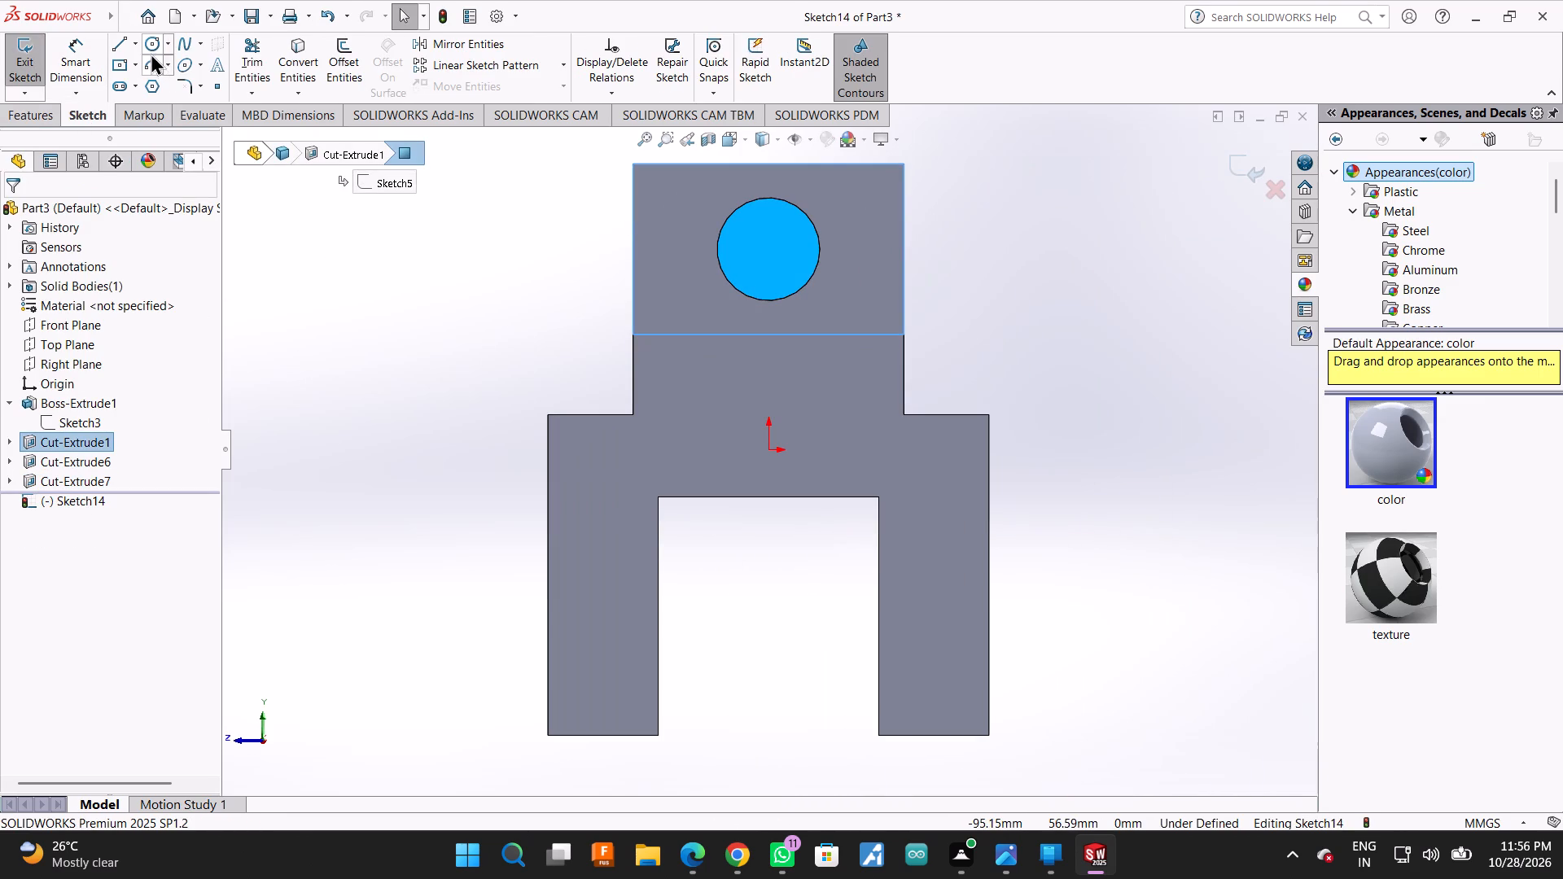
click(151, 48)
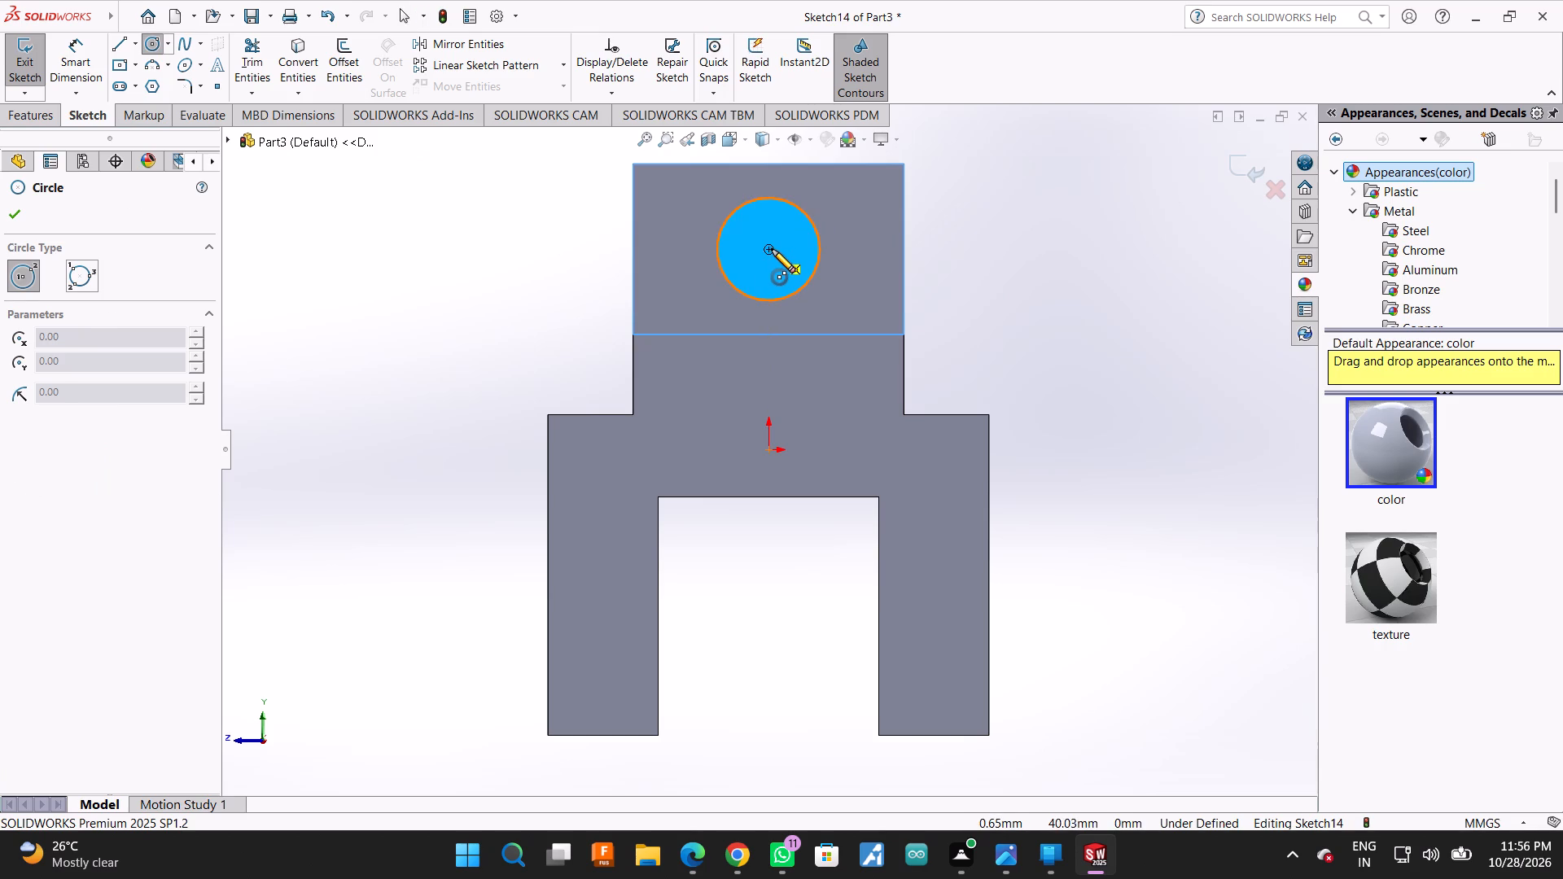
click(772, 249)
click(808, 282)
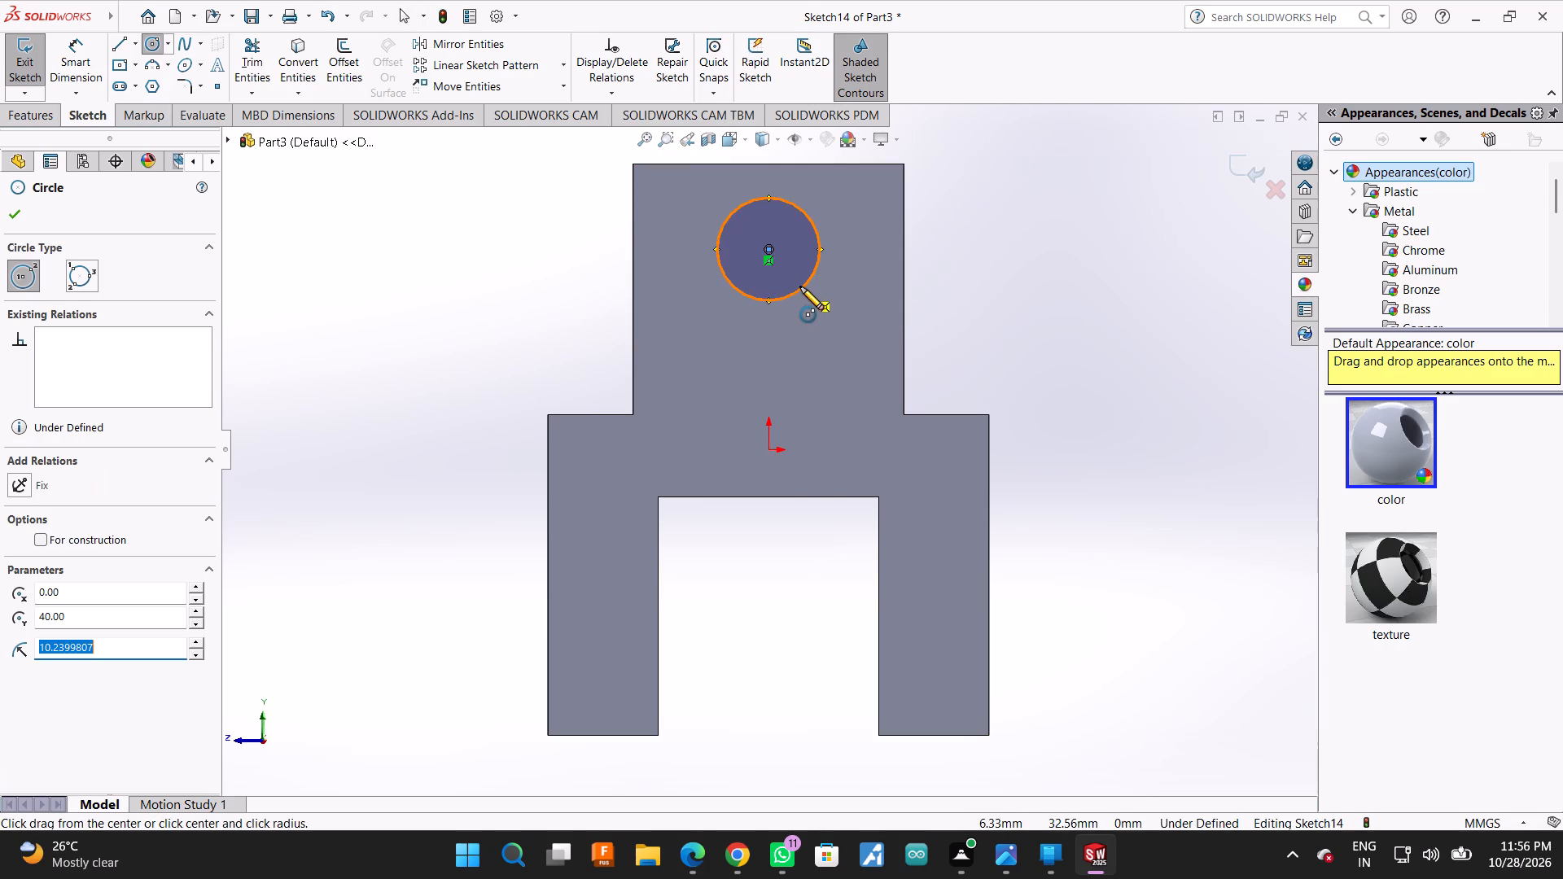
click(21, 204)
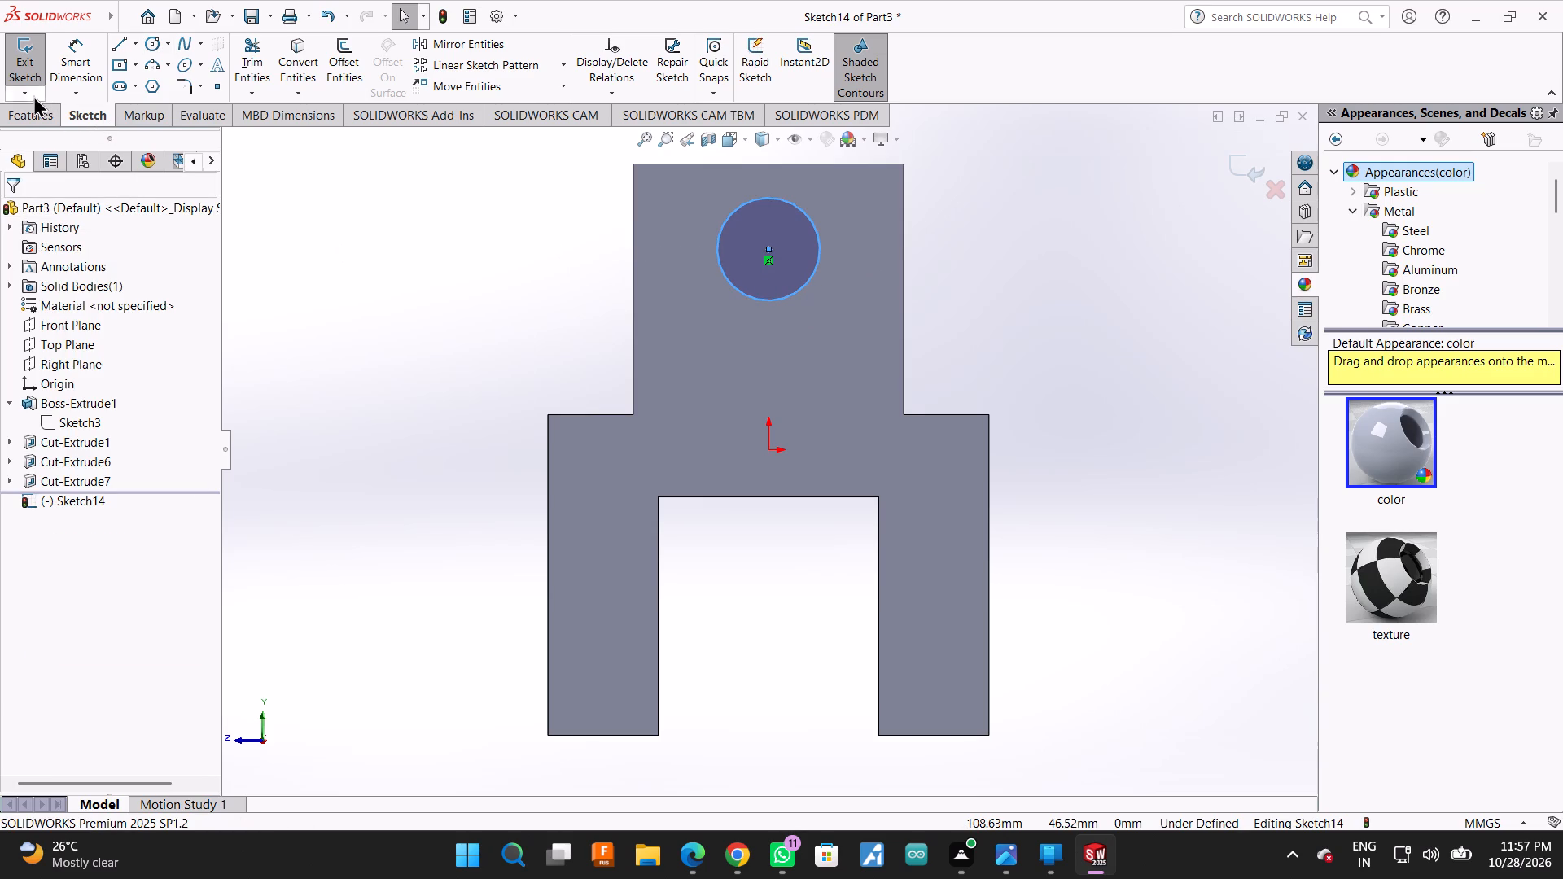
Cut-extrude the inner circle through the remaining wall with the Up To Next end condition.
click(25, 110)
click(278, 50)
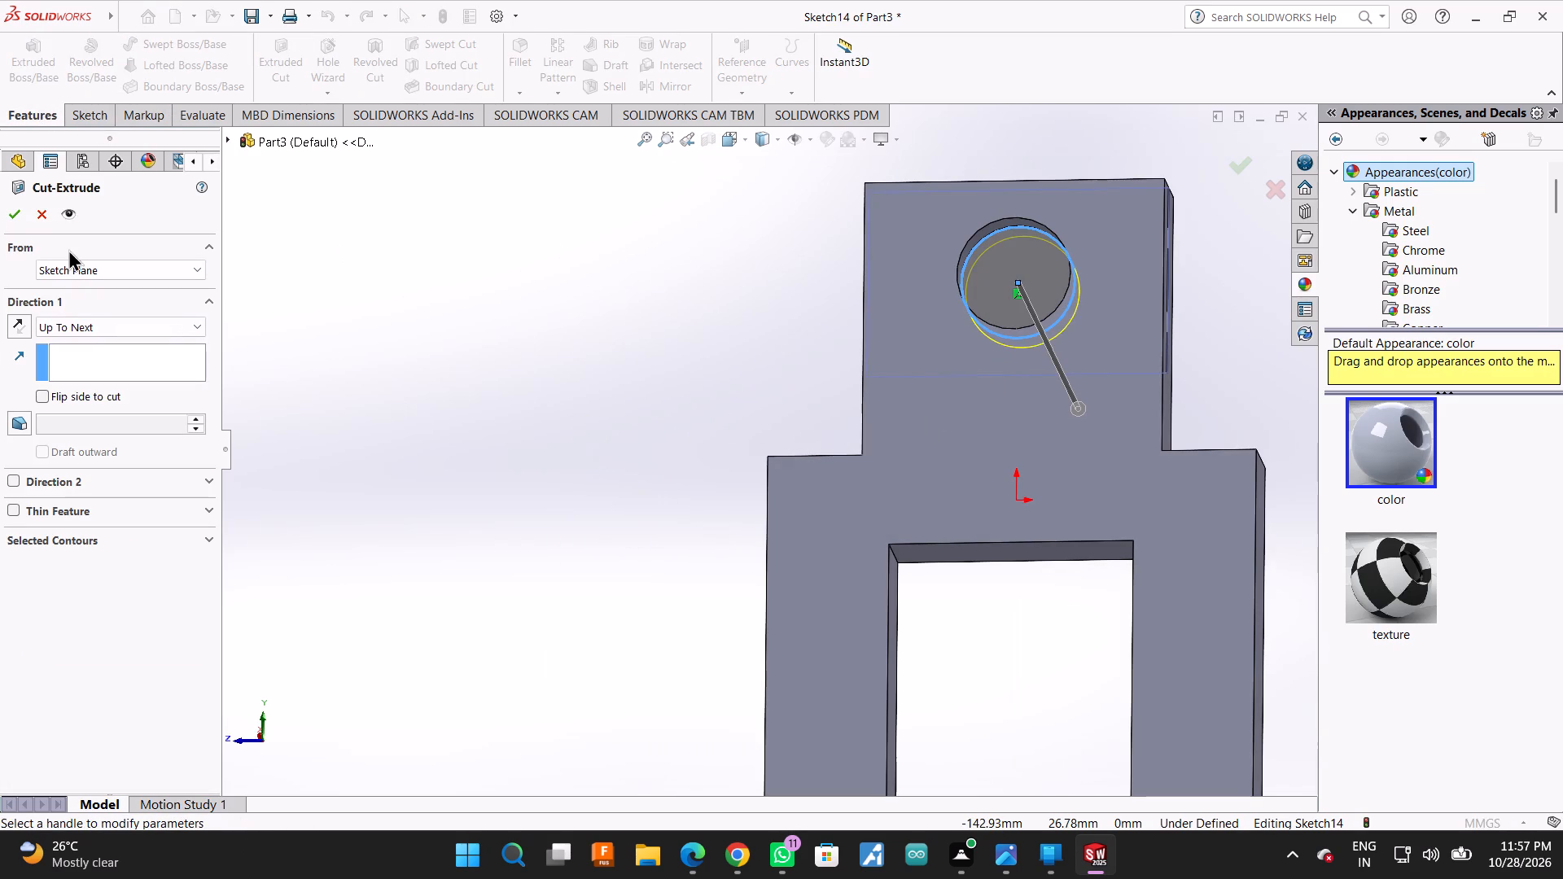
click(20, 222)
Examine the hole and the thin slot from both sides of the block.
scroll(570, 483, up, 2)
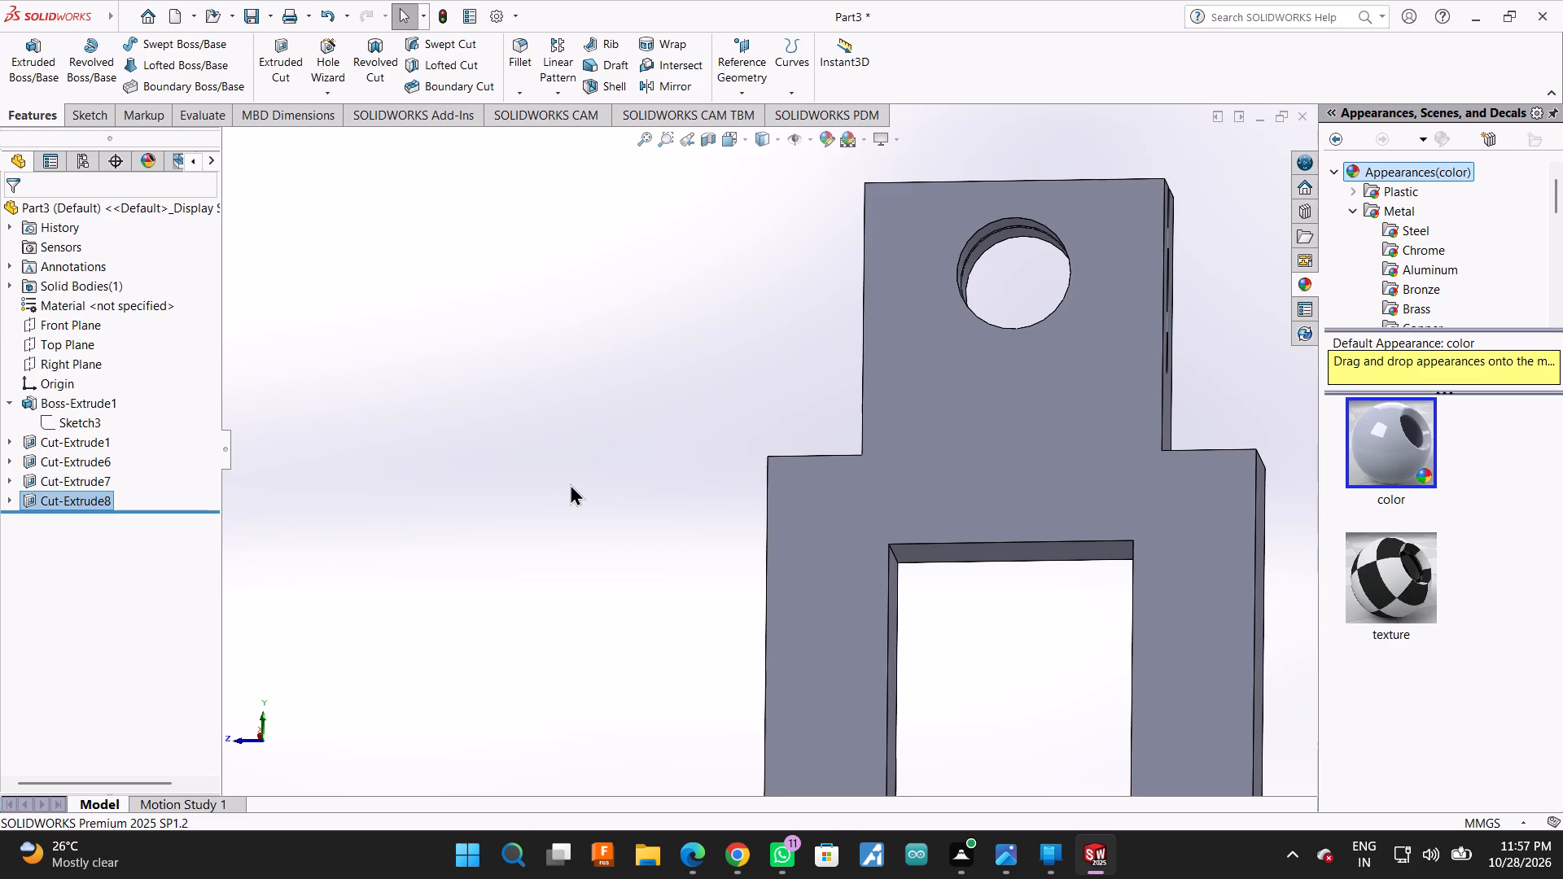
middle_drag(1031, 342, 943, 402)
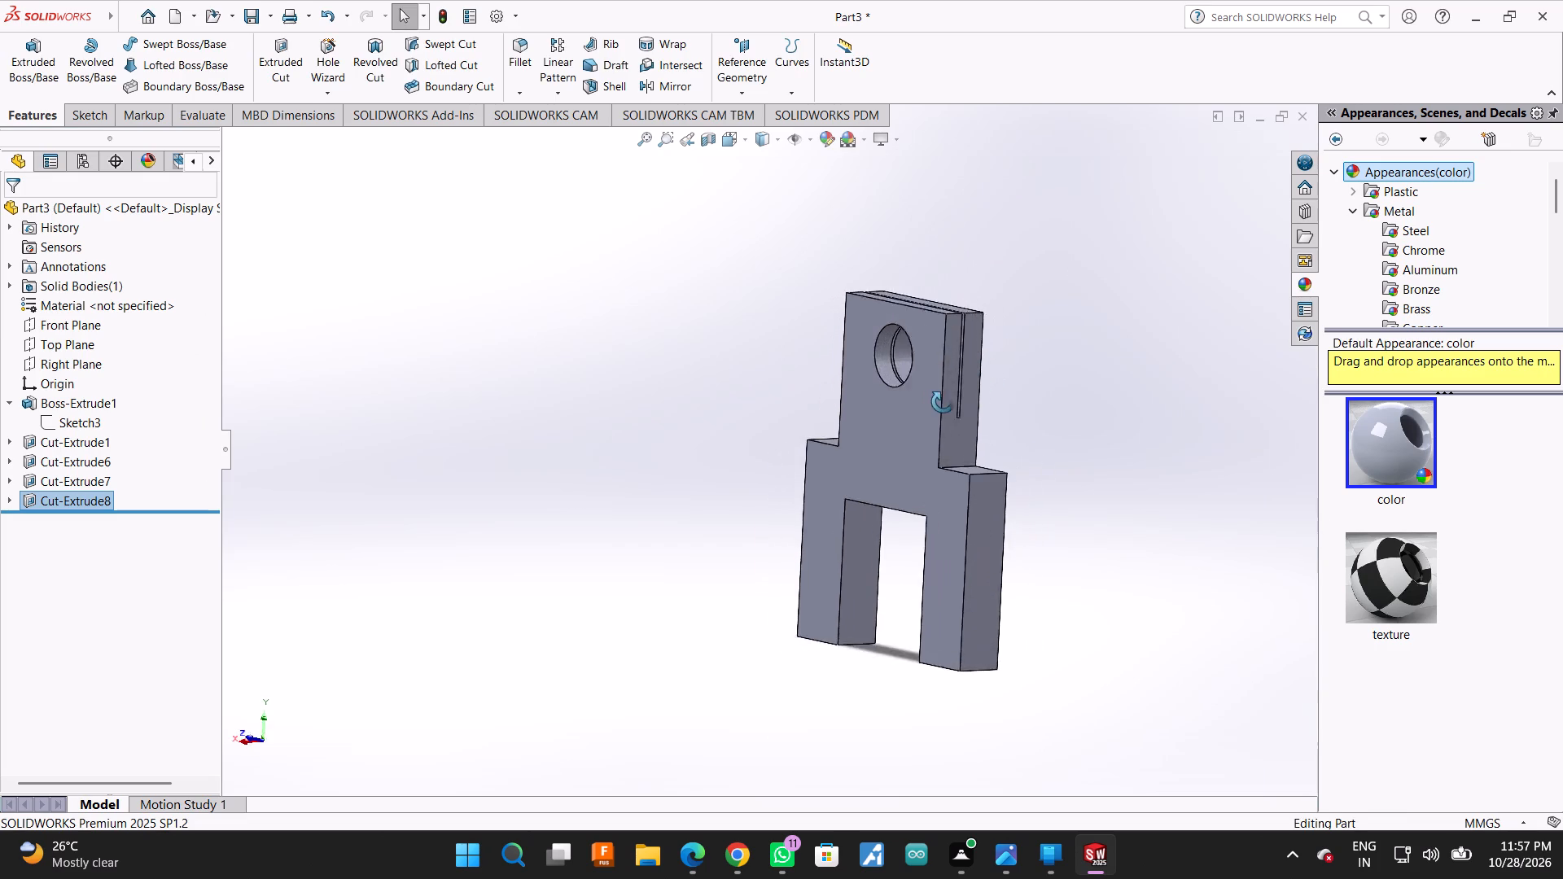
middle_drag(943, 402, 897, 421)
middle_drag(929, 409, 960, 402)
middle_drag(973, 400, 1049, 399)
middle_drag(1057, 399, 1067, 399)
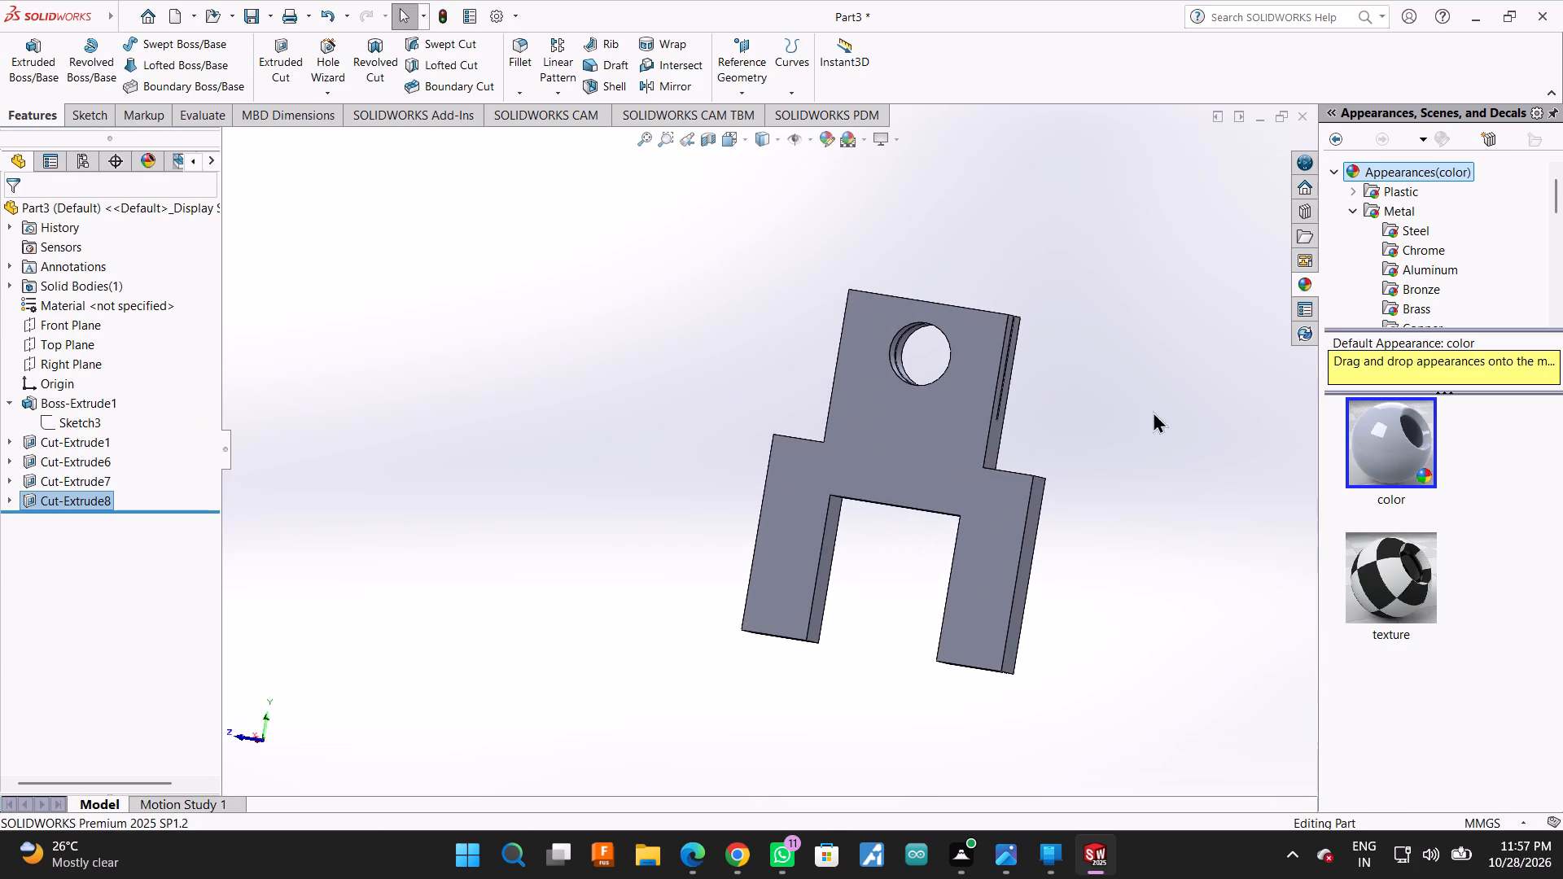
middle_drag(1157, 412, 1297, 432)
middle_drag(1038, 356, 949, 381)
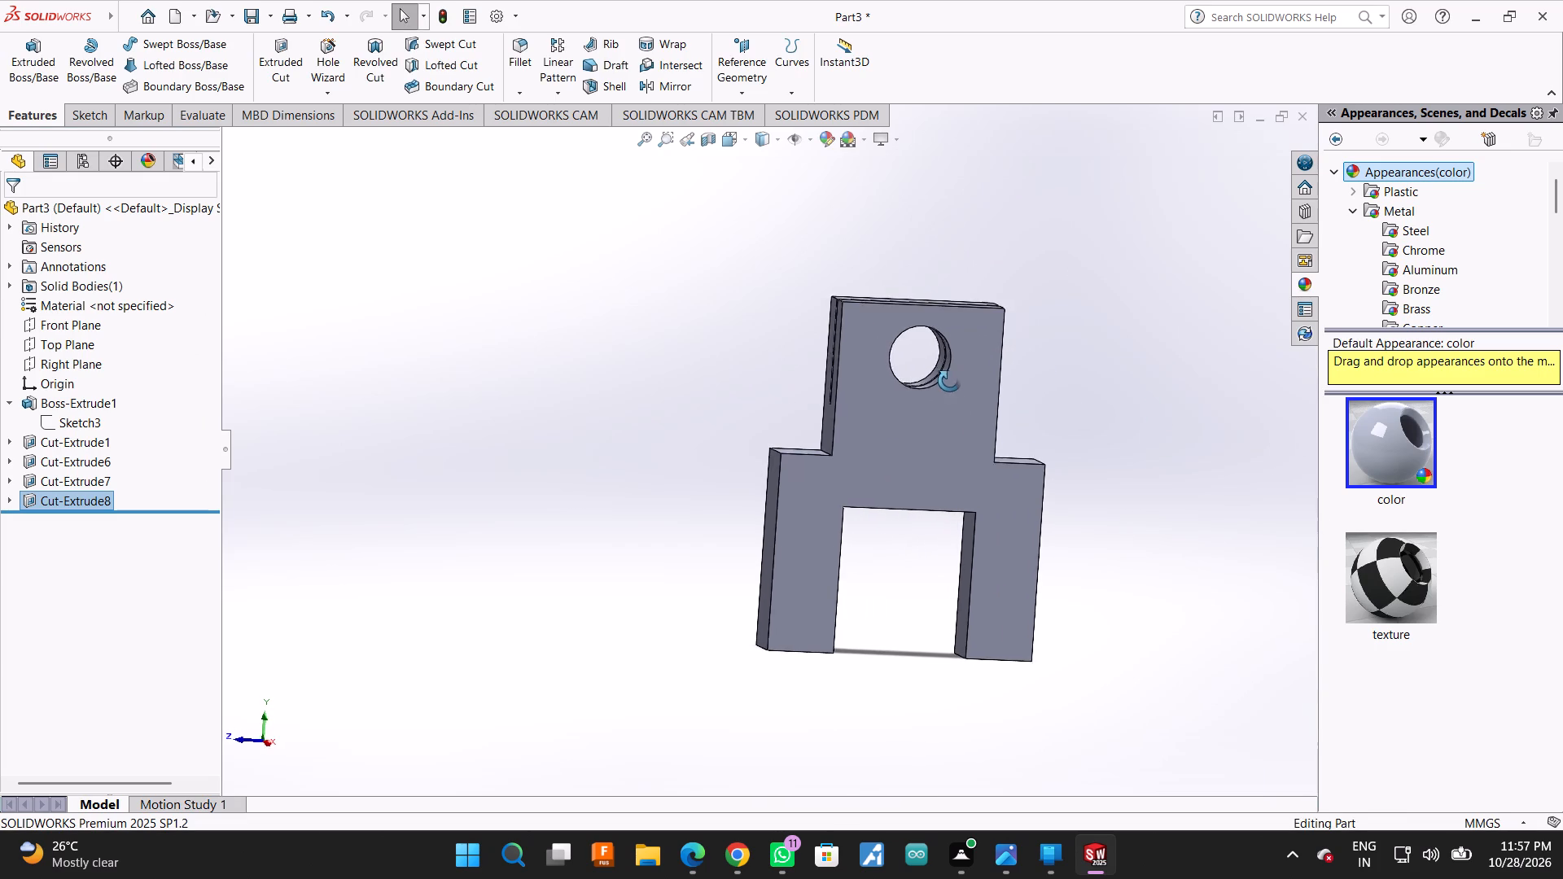
middle_drag(949, 381, 947, 381)
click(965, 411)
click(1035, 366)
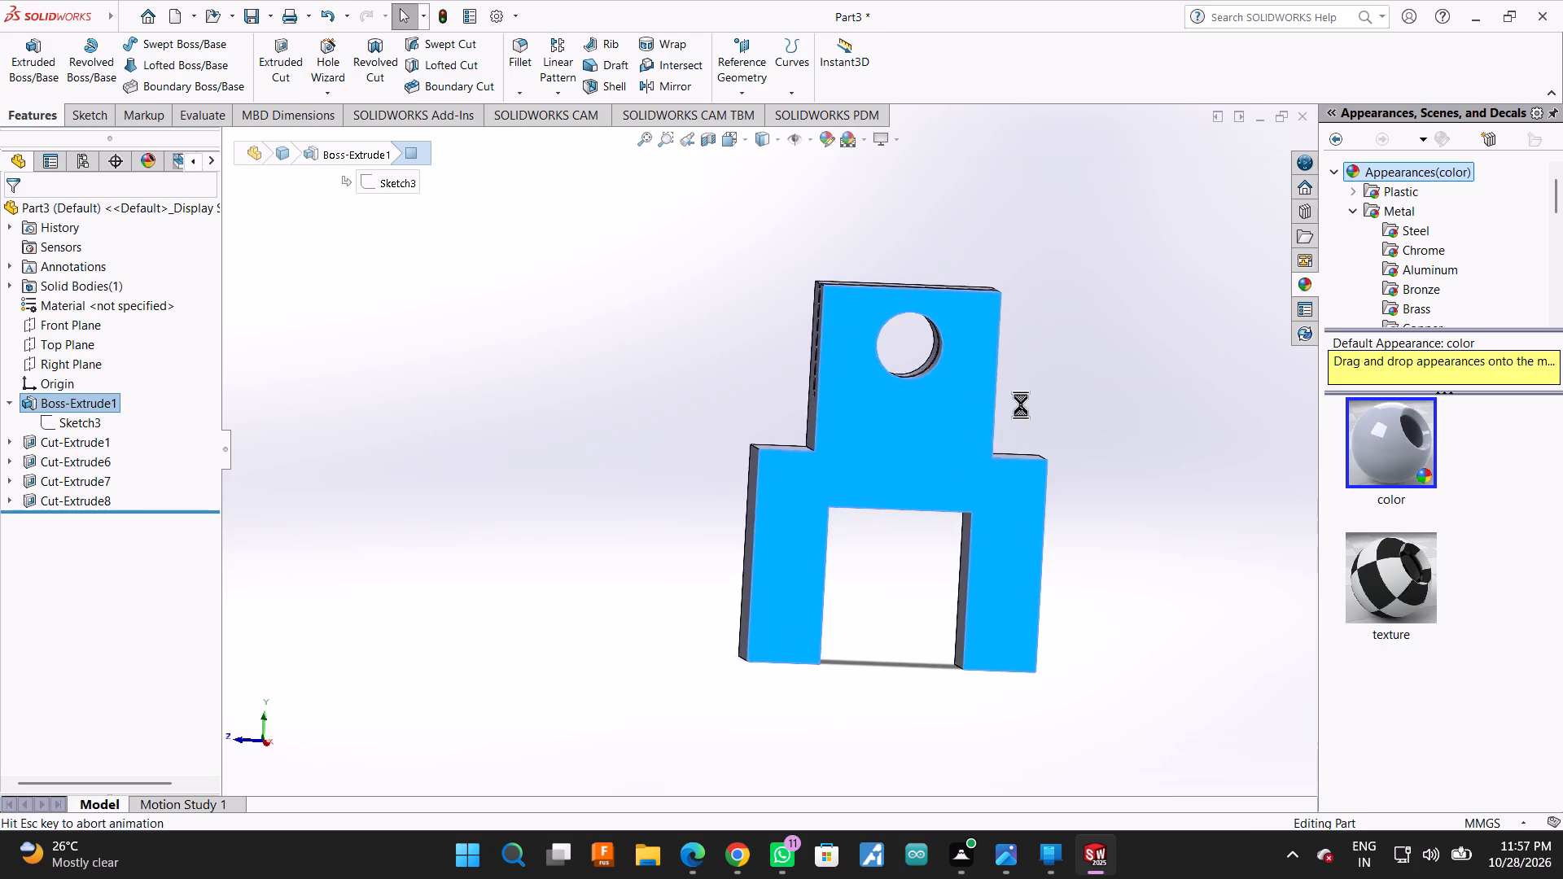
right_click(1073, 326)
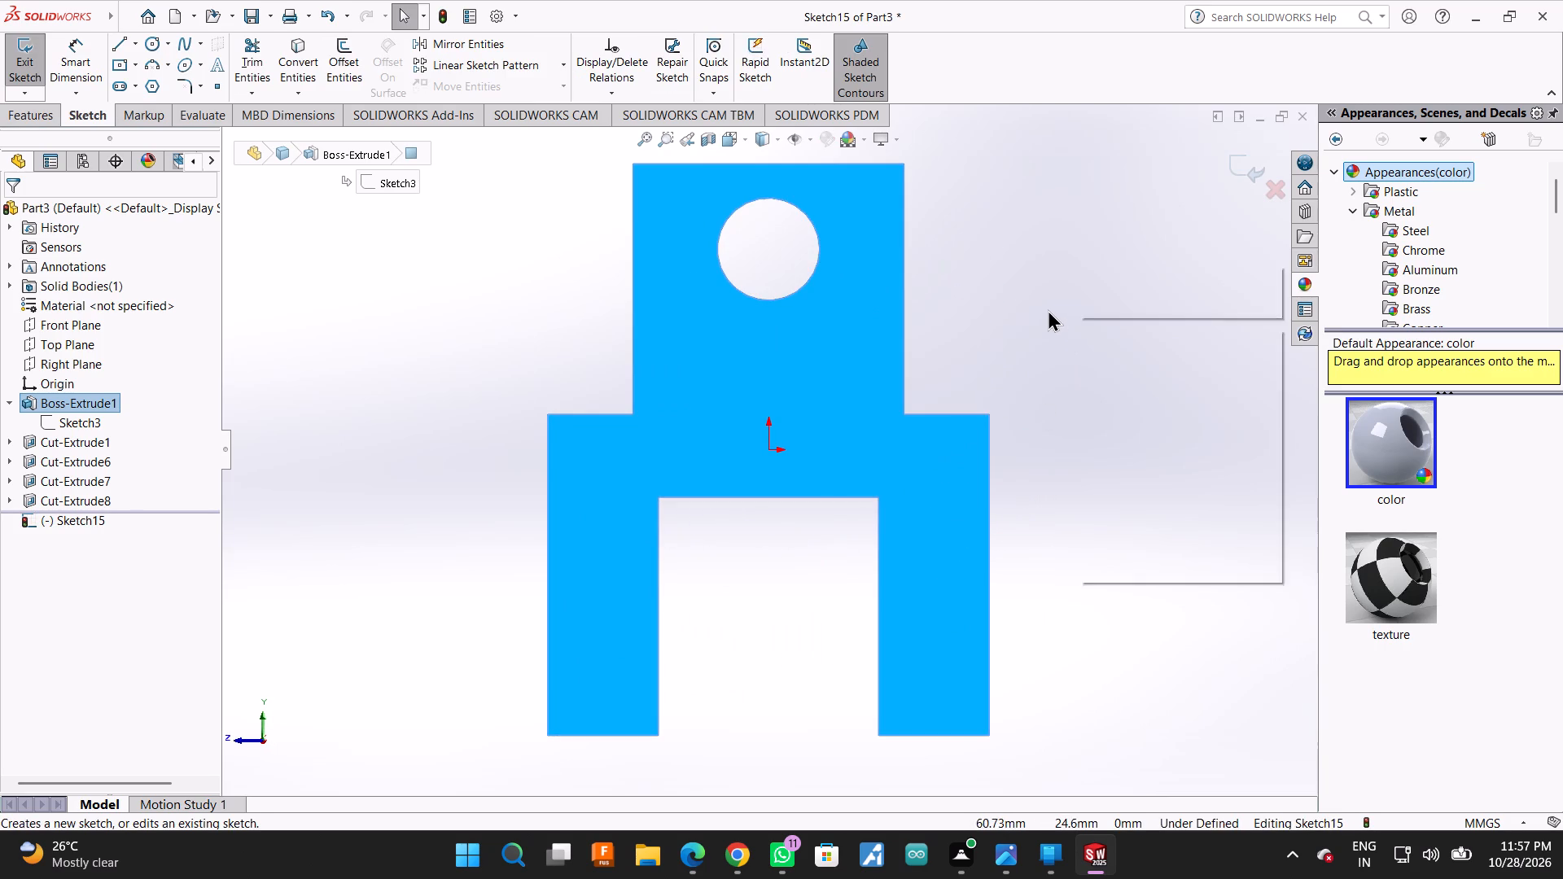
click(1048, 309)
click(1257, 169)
On the block's top face, sketch a circle of about 3.7 mm radius on the thin slot's midline, about 22.7 mm from the origin lengthwise.
scroll(993, 316, up, 1)
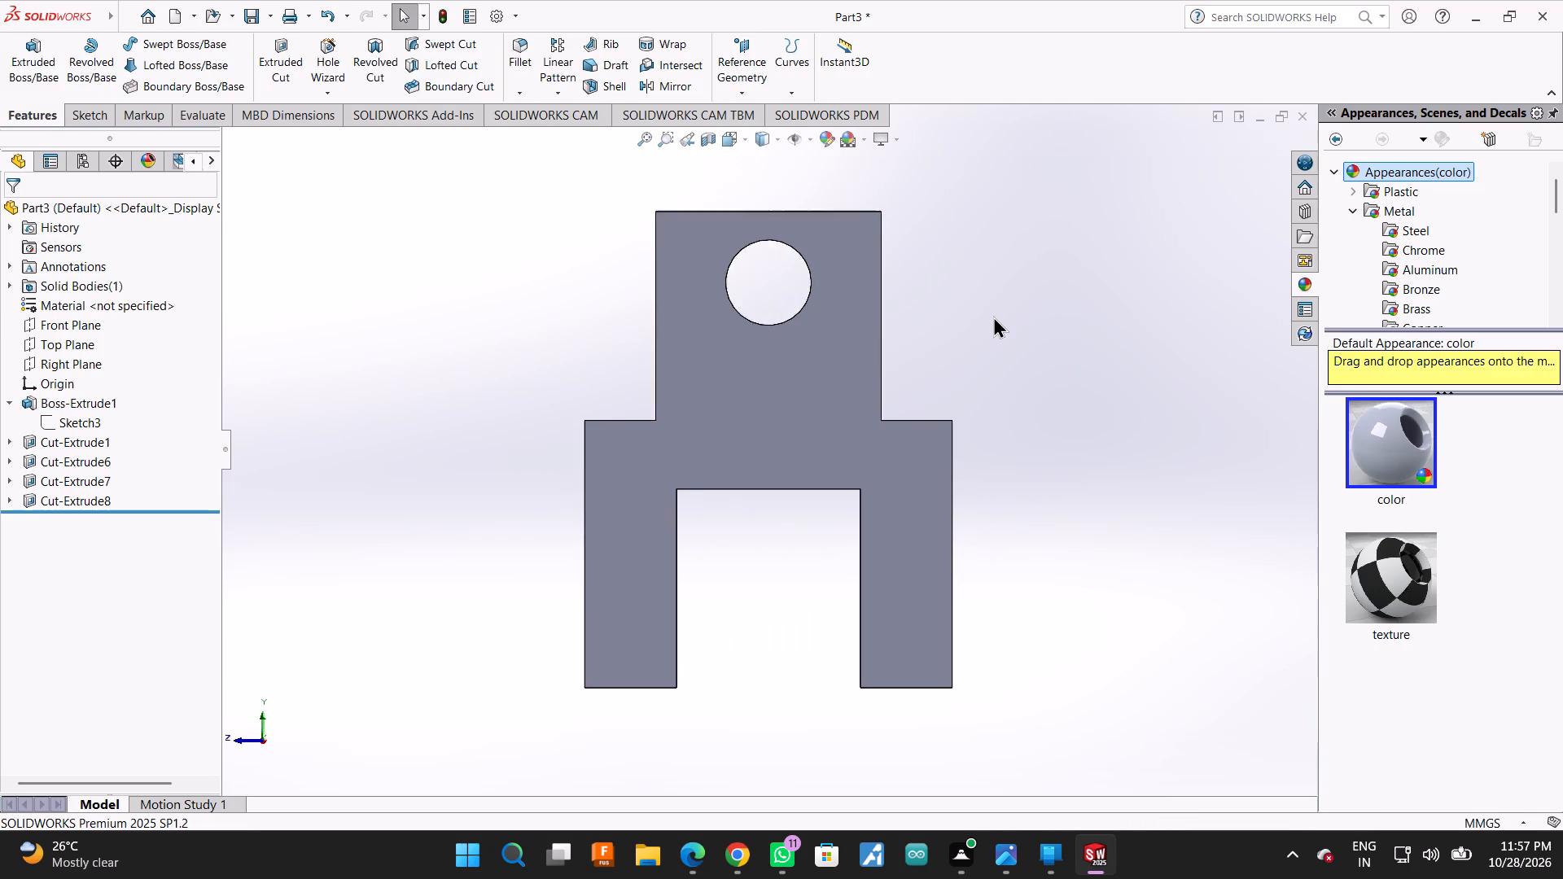
scroll(993, 316, up, 1)
middle_drag(993, 316, 997, 511)
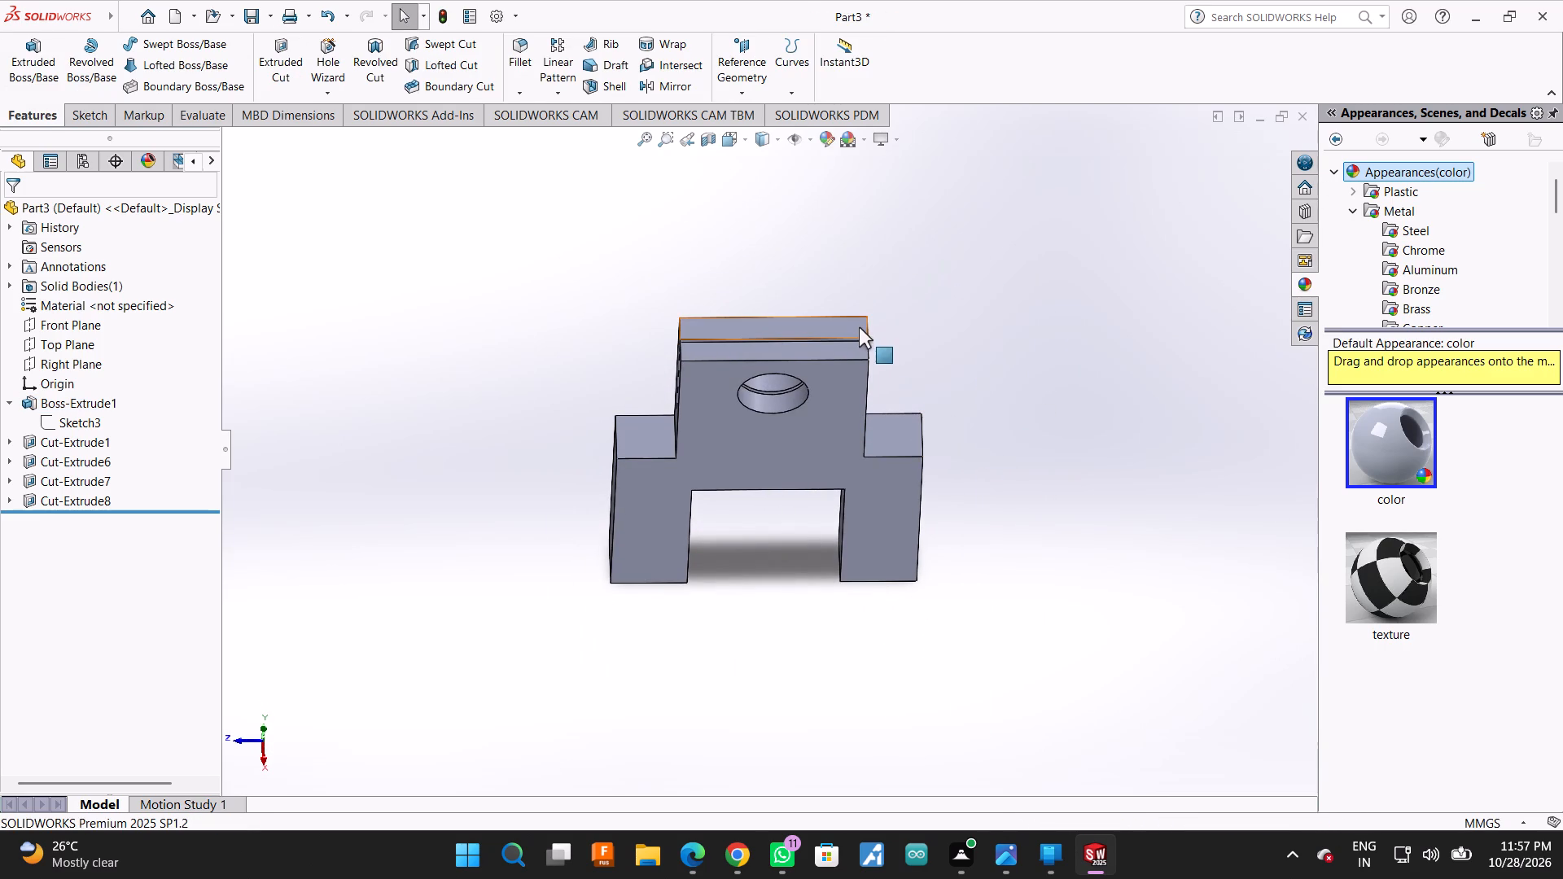
click(852, 326)
click(927, 282)
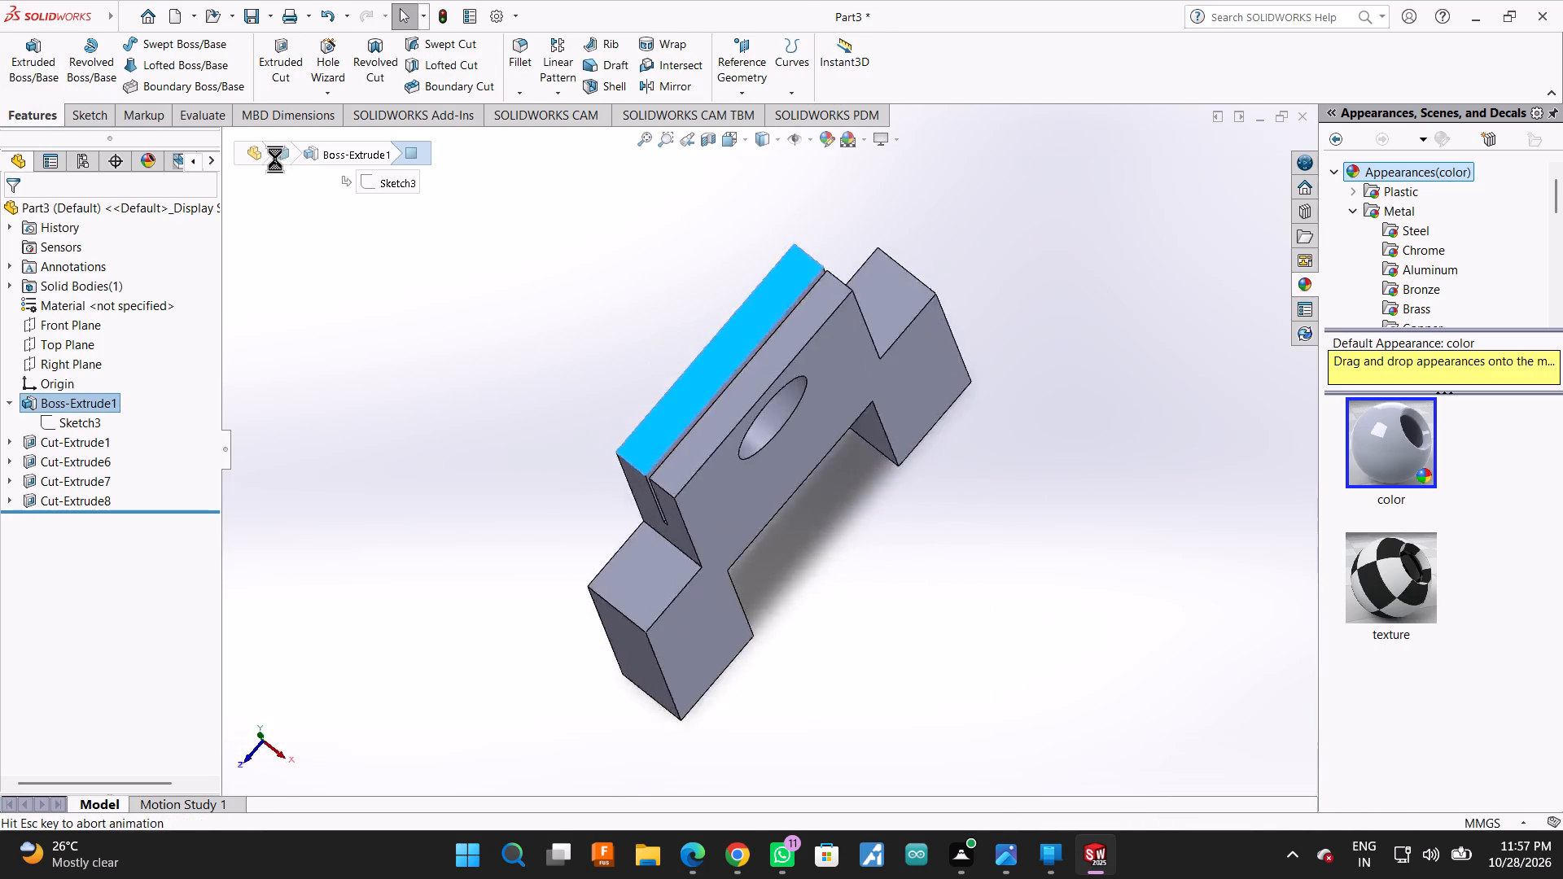
click(143, 47)
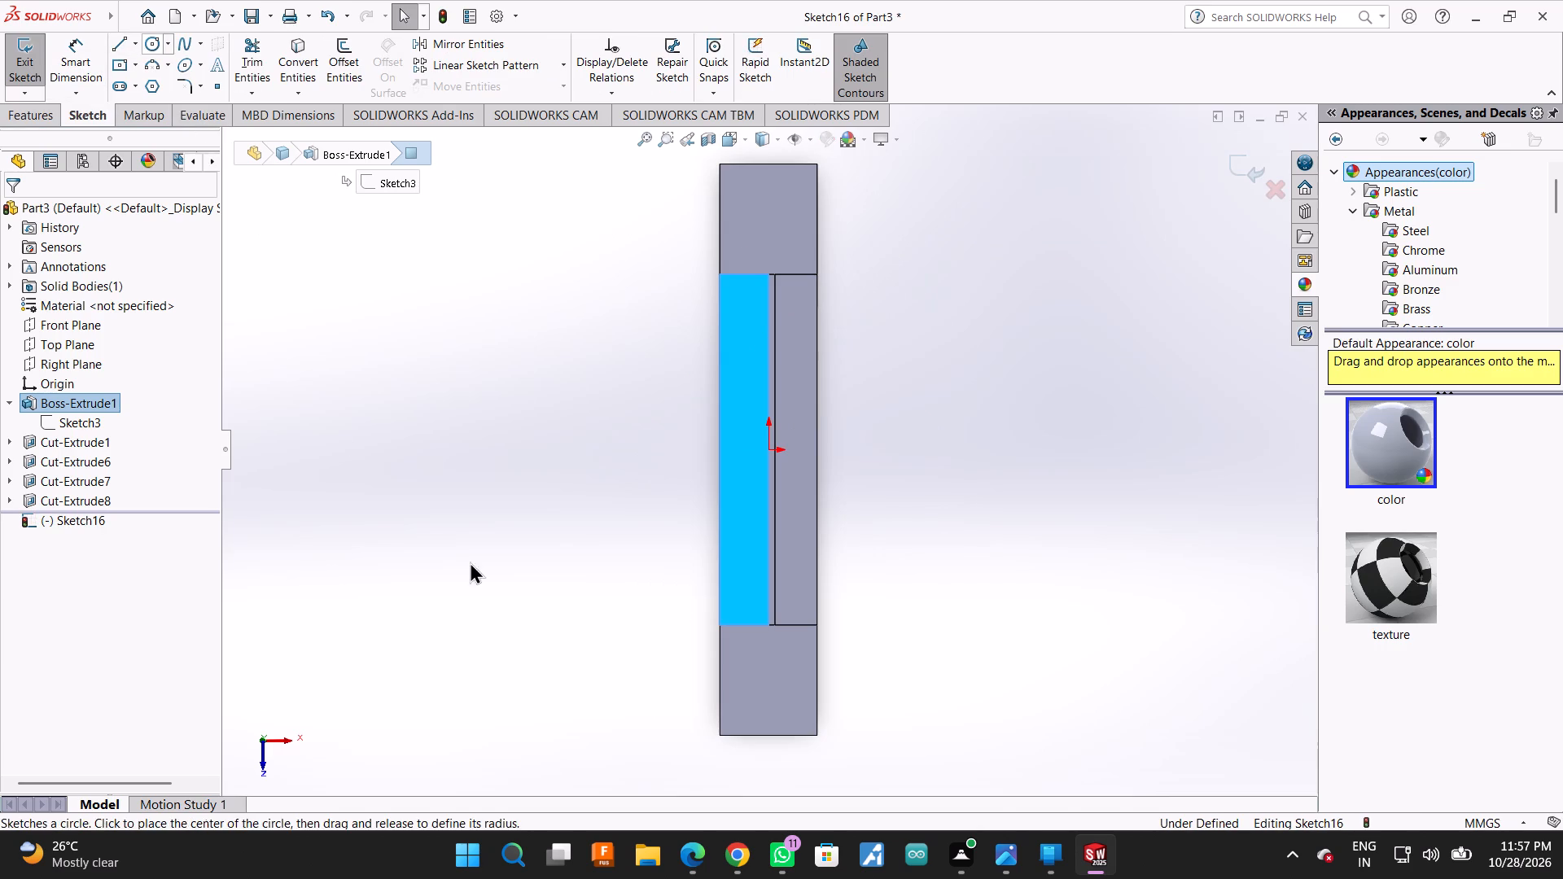
scroll(794, 333, down, 3)
scroll(679, 339, down, 1)
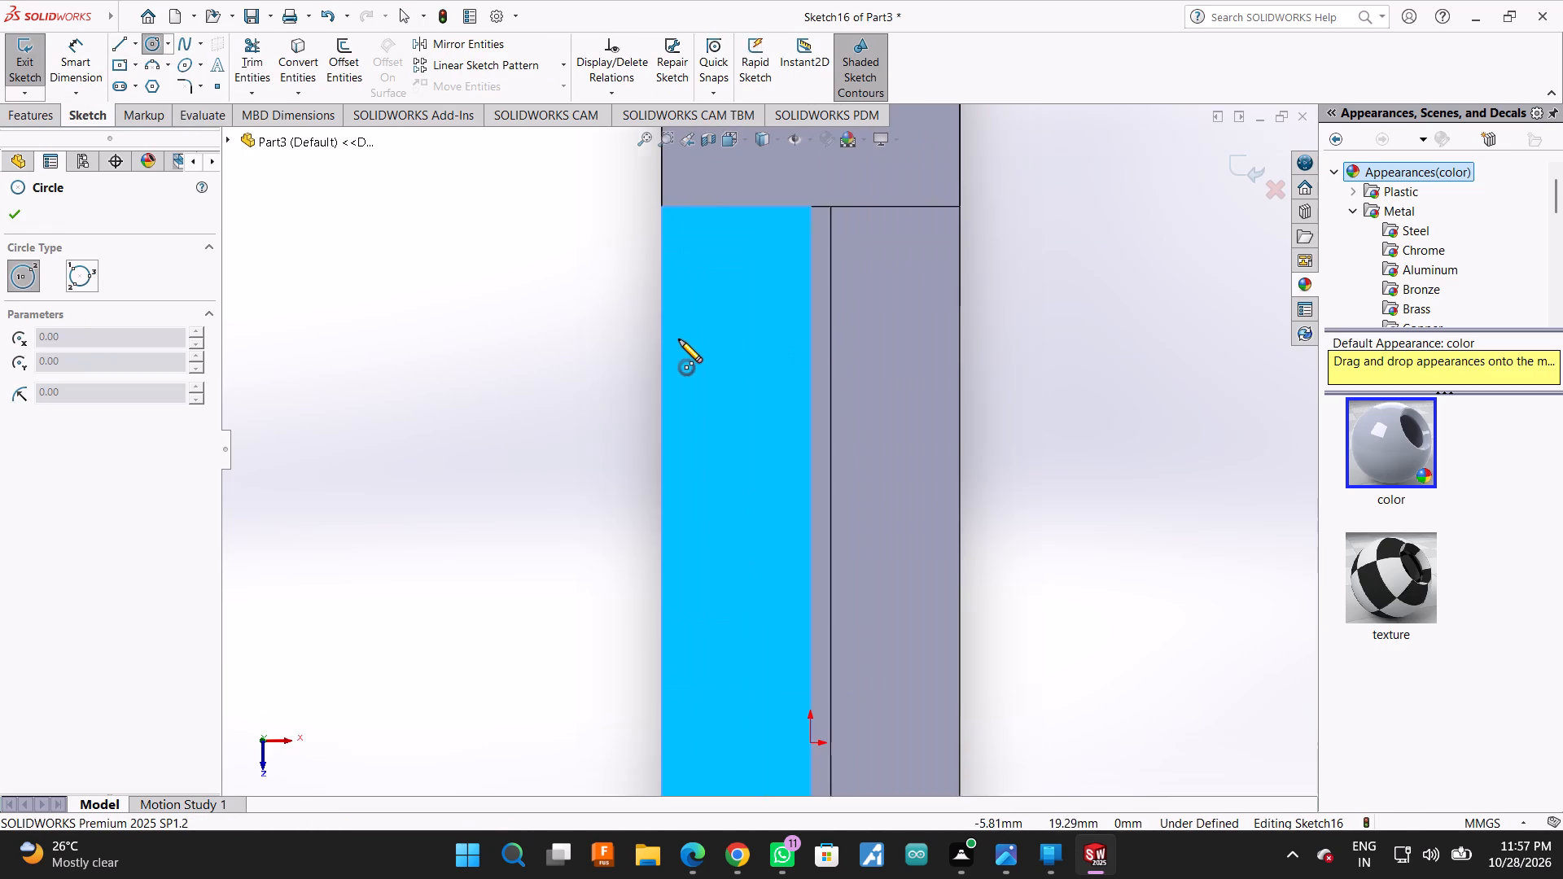
scroll(679, 339, down, 3)
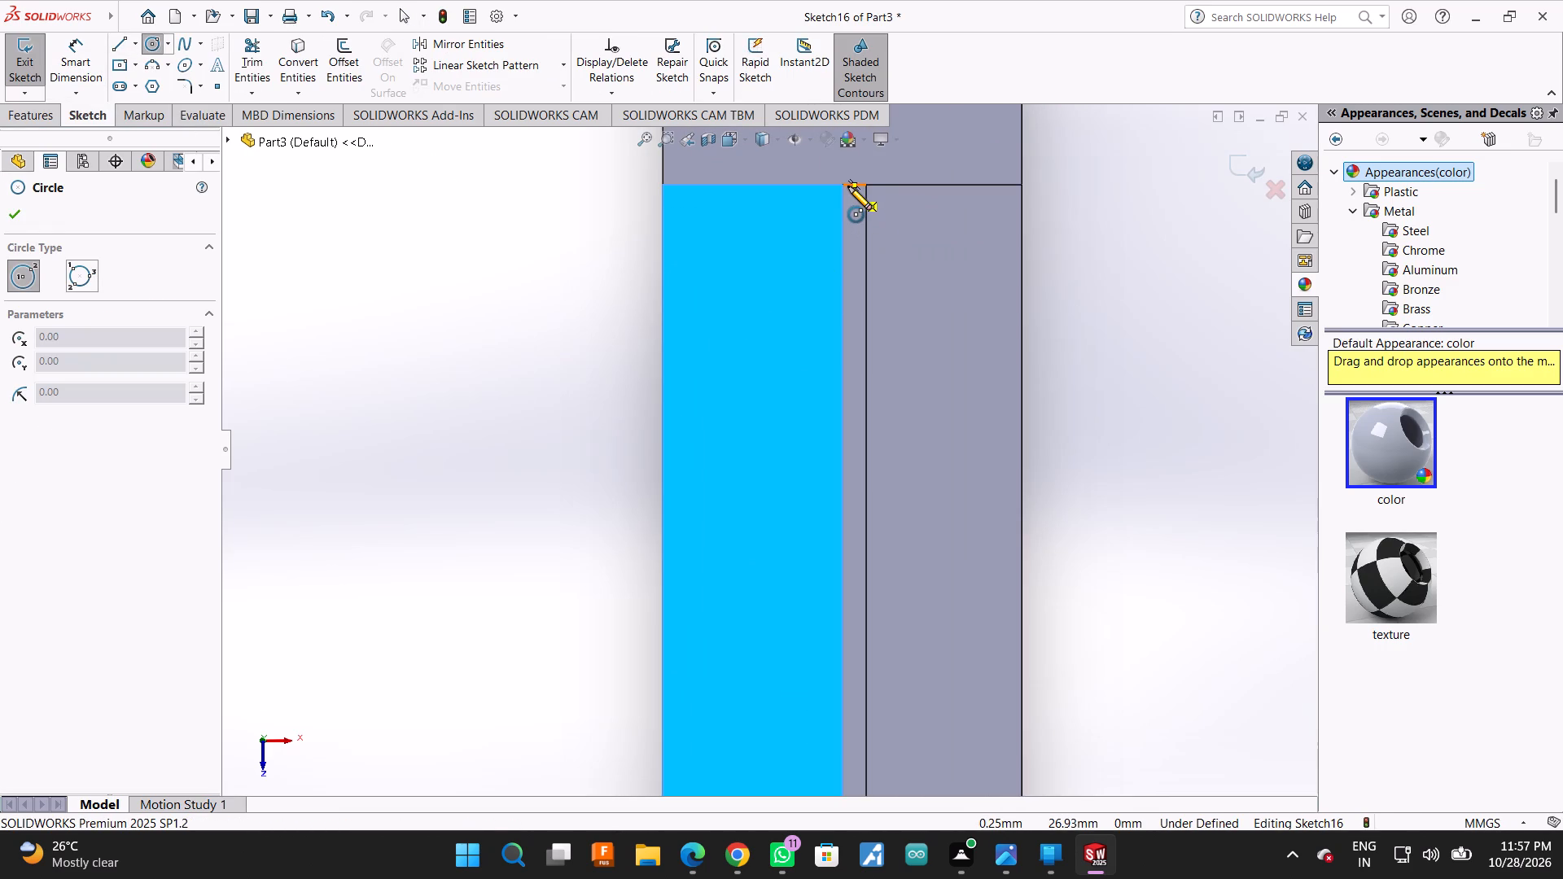
click(851, 287)
click(886, 370)
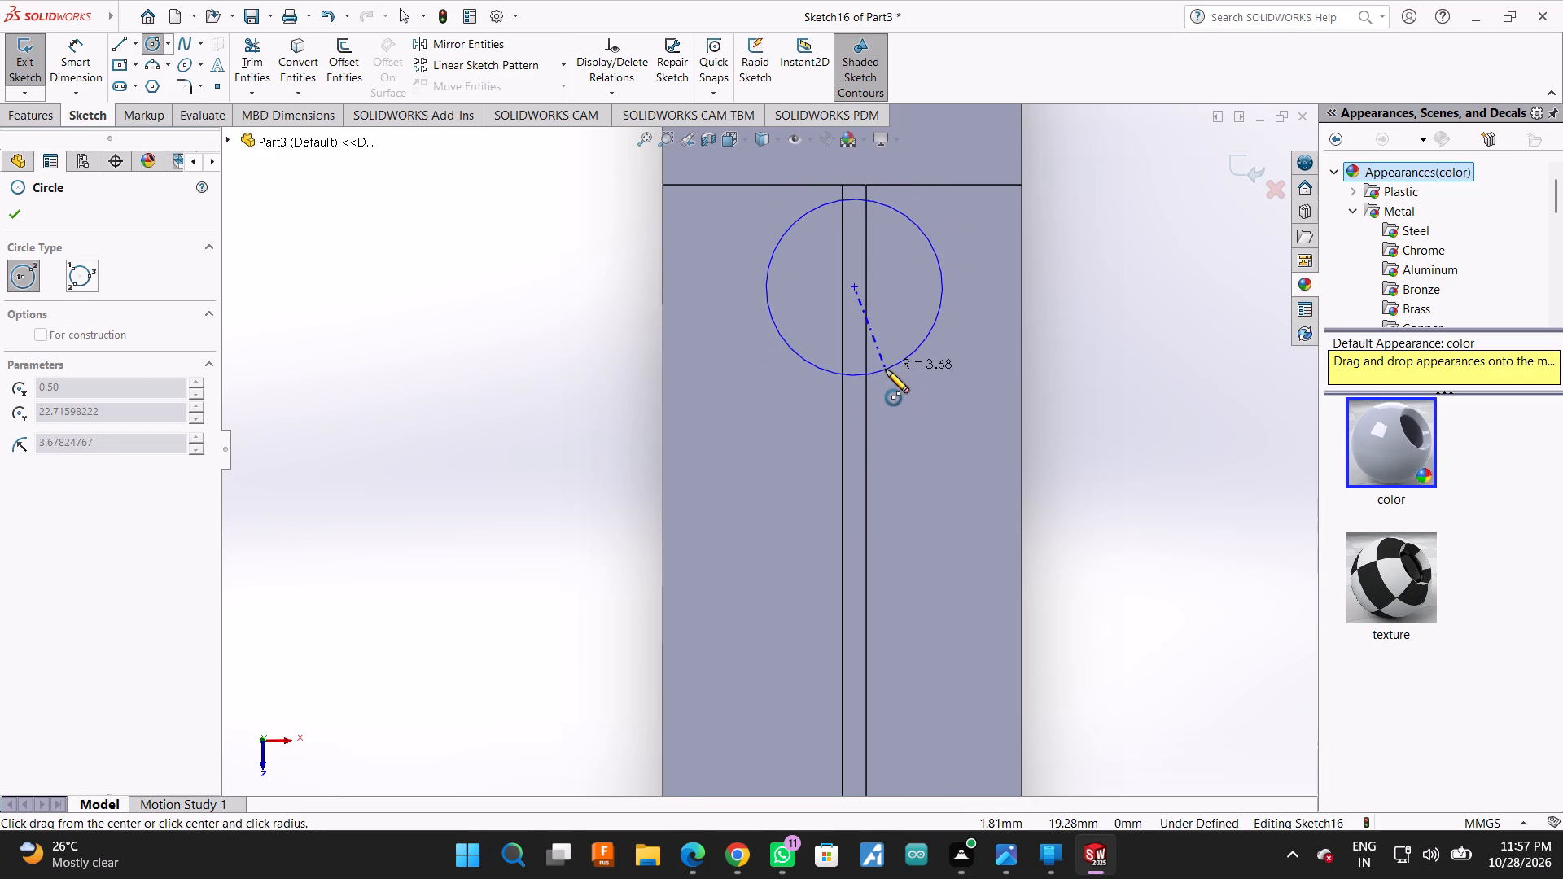
Sketch a second circle of about 3.4 mm radius on the slot's midline, about 21.9 mm from the origin toward the opposite end.
scroll(876, 491, up, 7)
scroll(774, 747, down, 6)
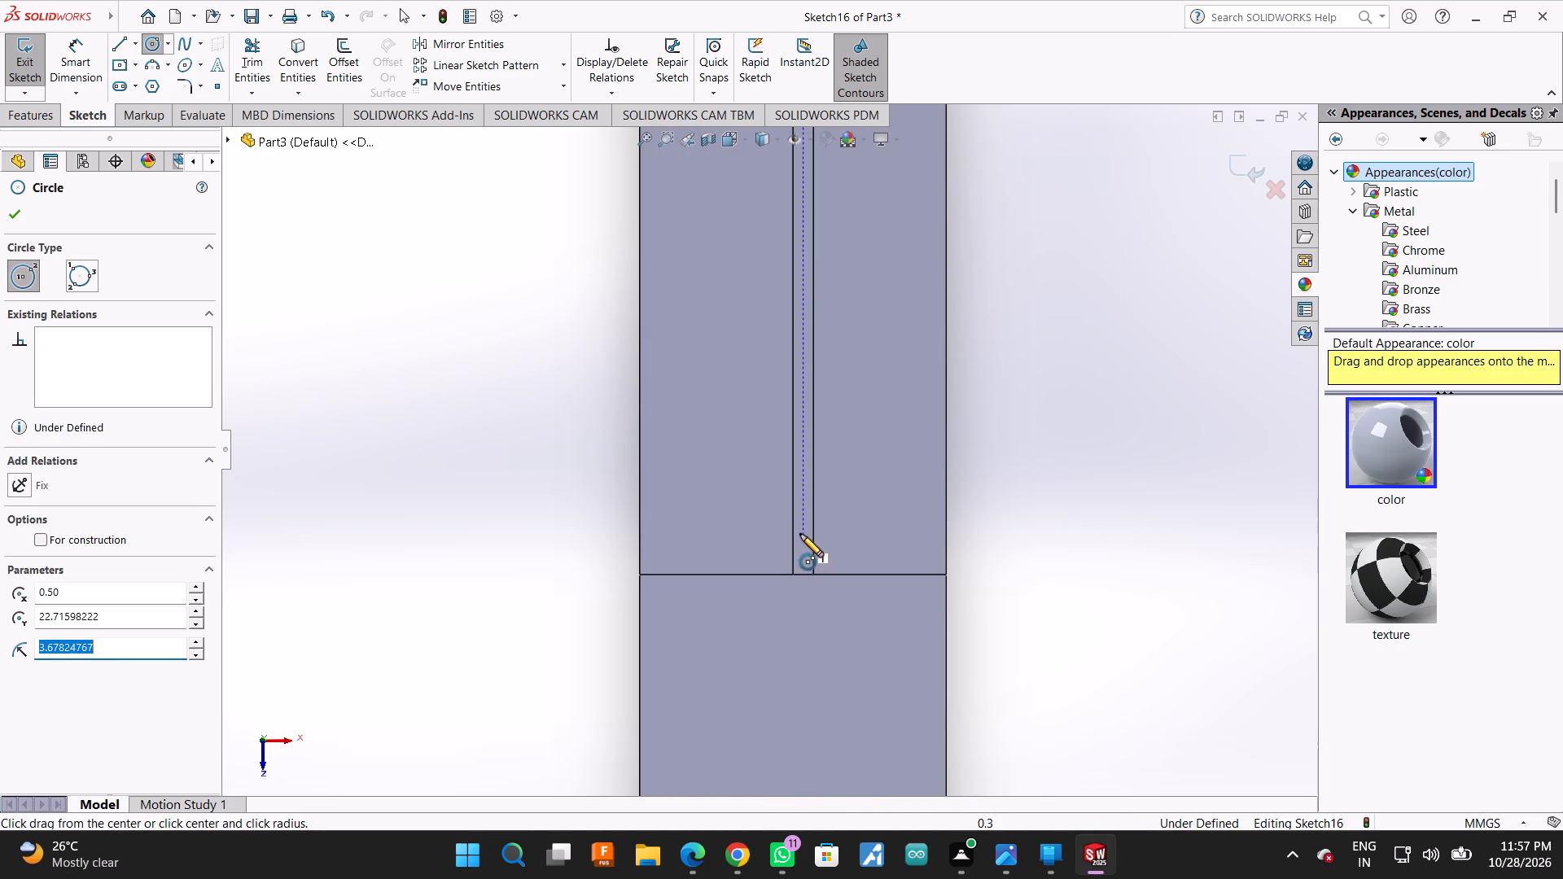
click(799, 470)
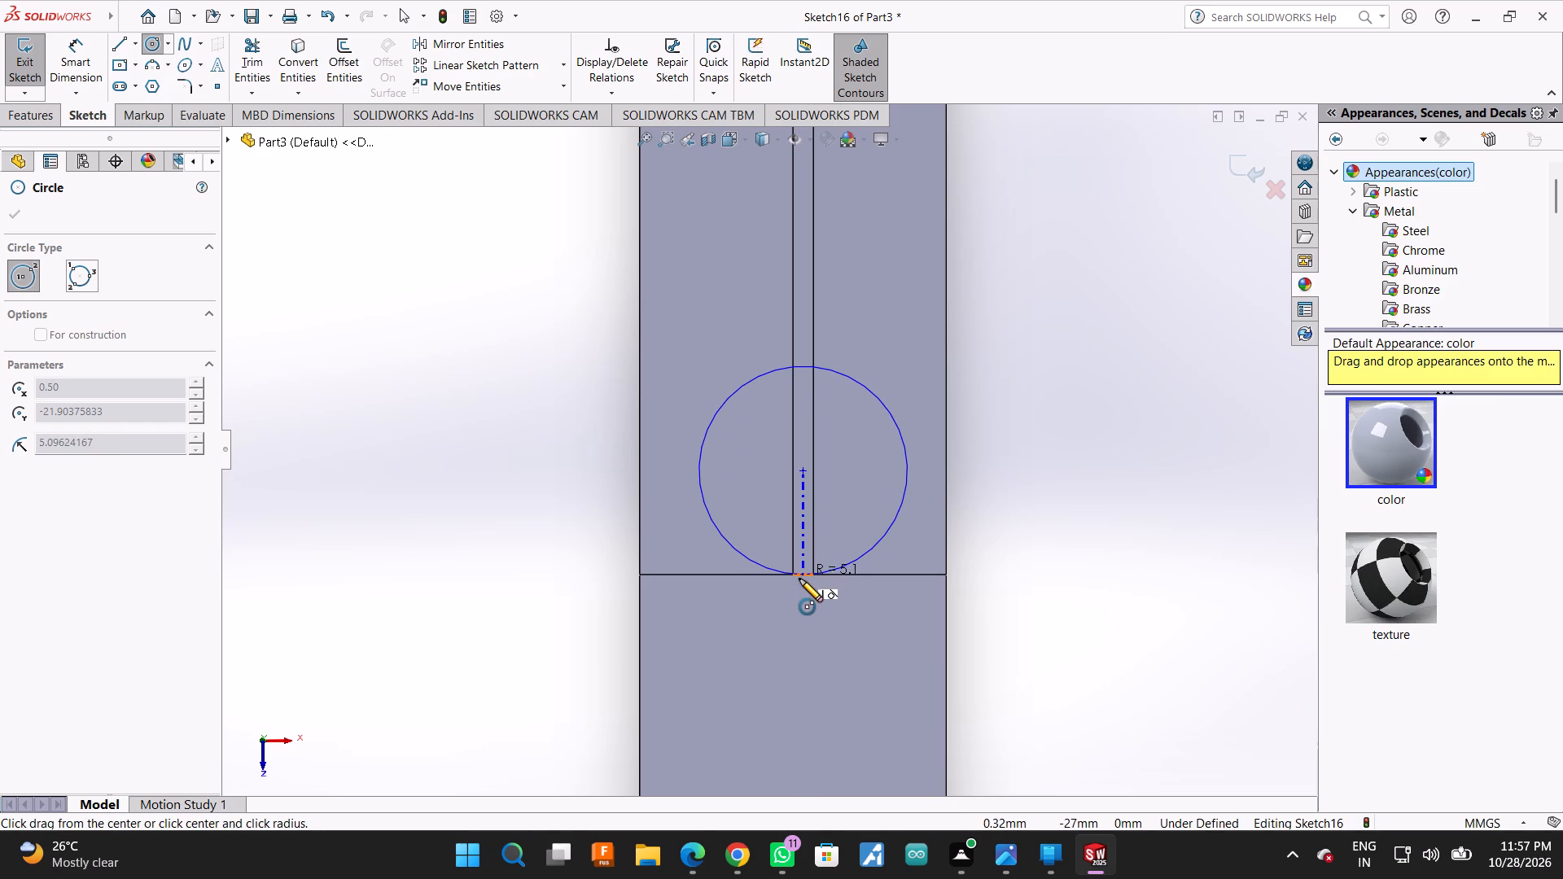
scroll(799, 579, down, 6)
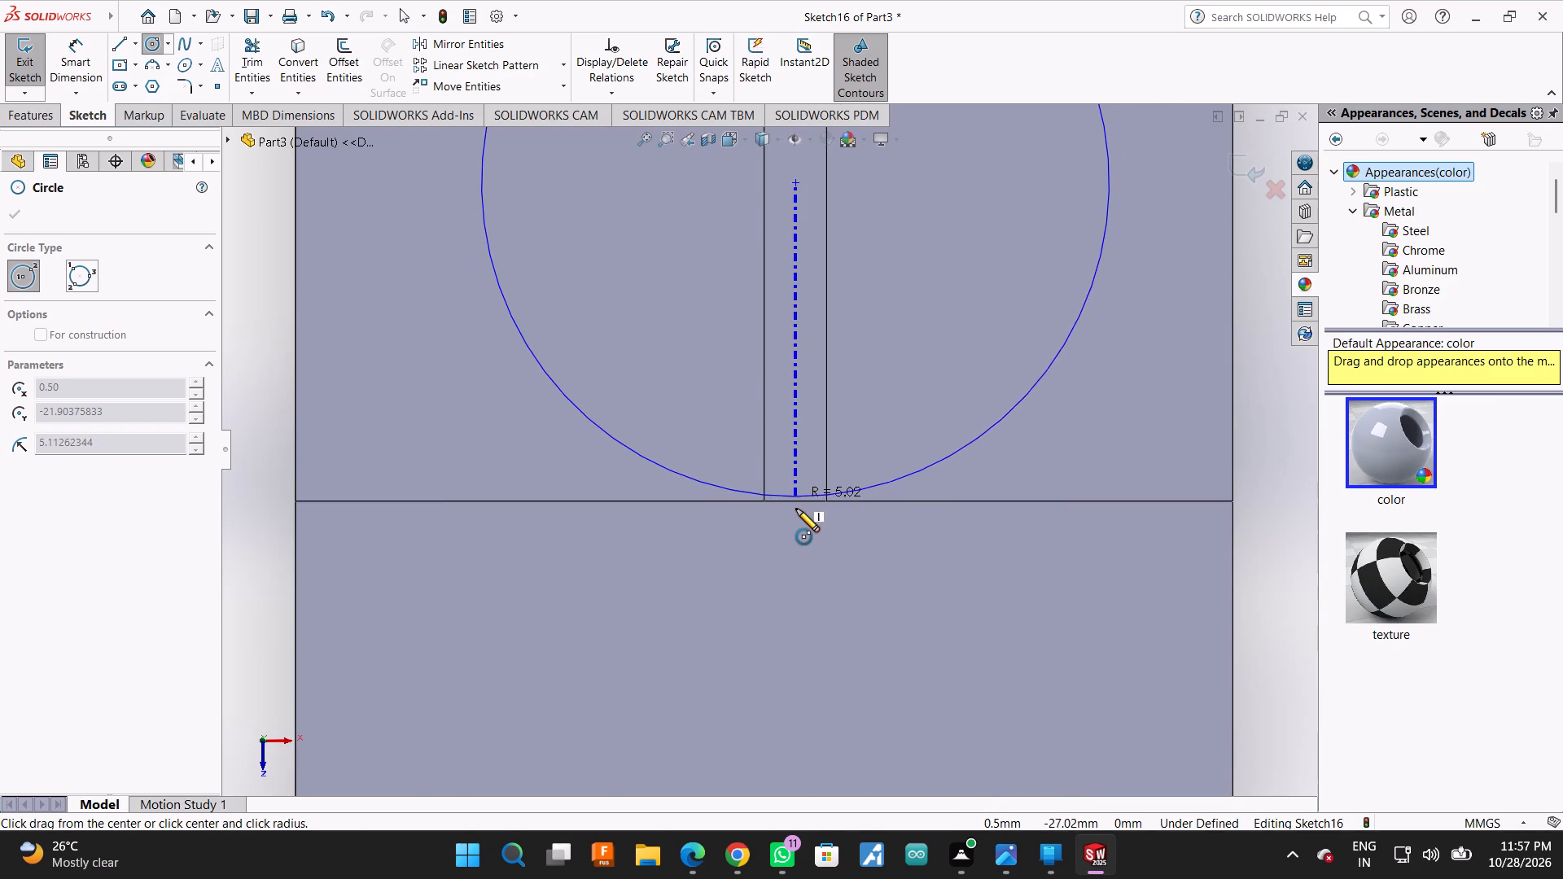
click(884, 374)
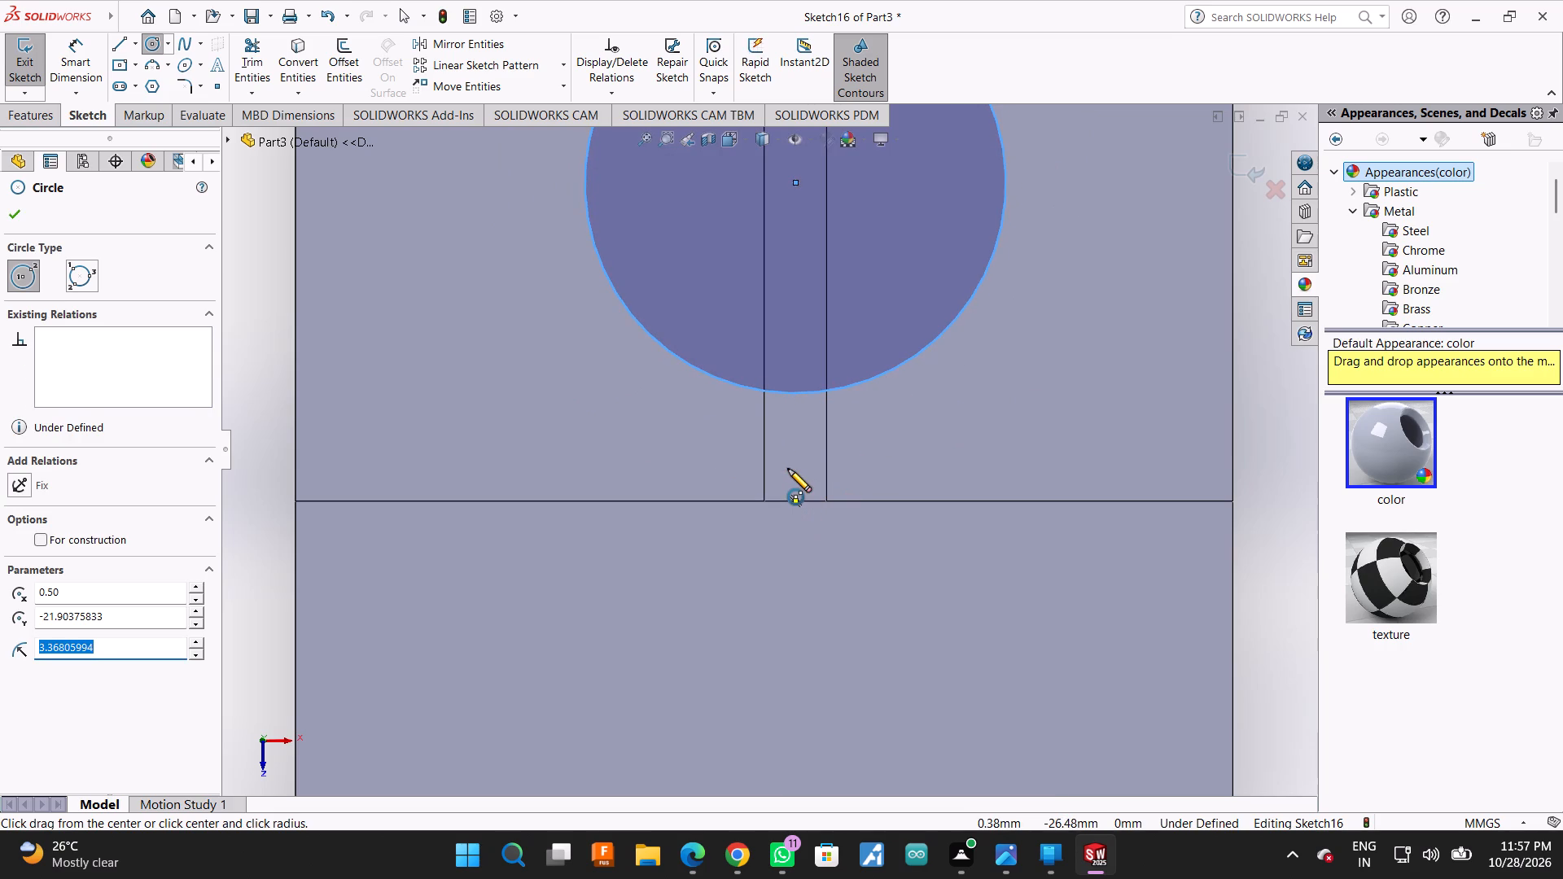
scroll(788, 469, up, 2)
click(7, 225)
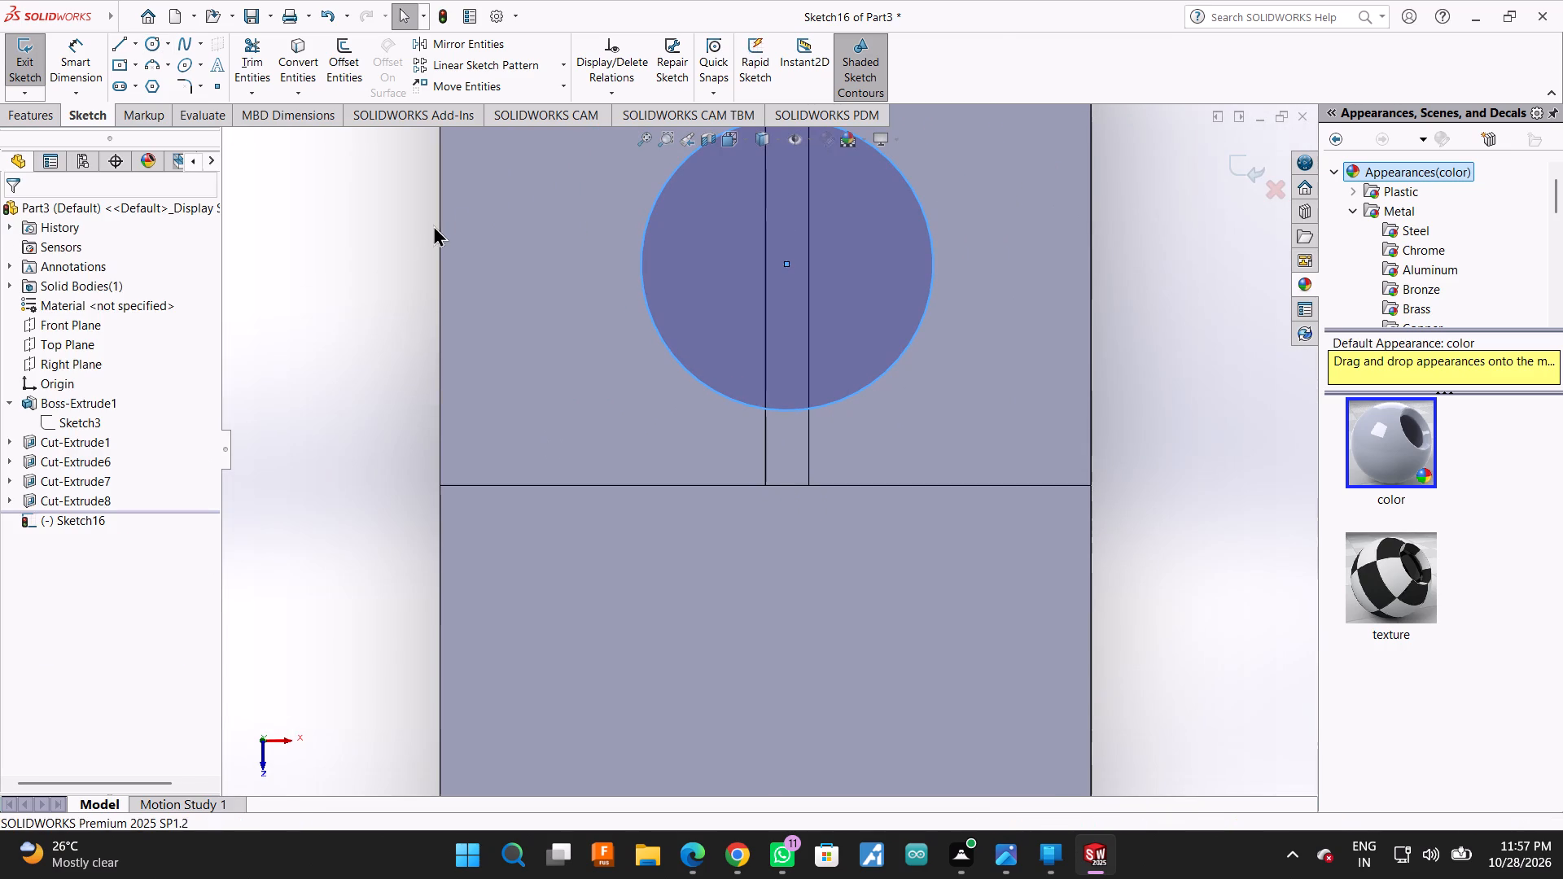
Change the model's display style so hidden edges show as dashed lines.
scroll(781, 379, up, 3)
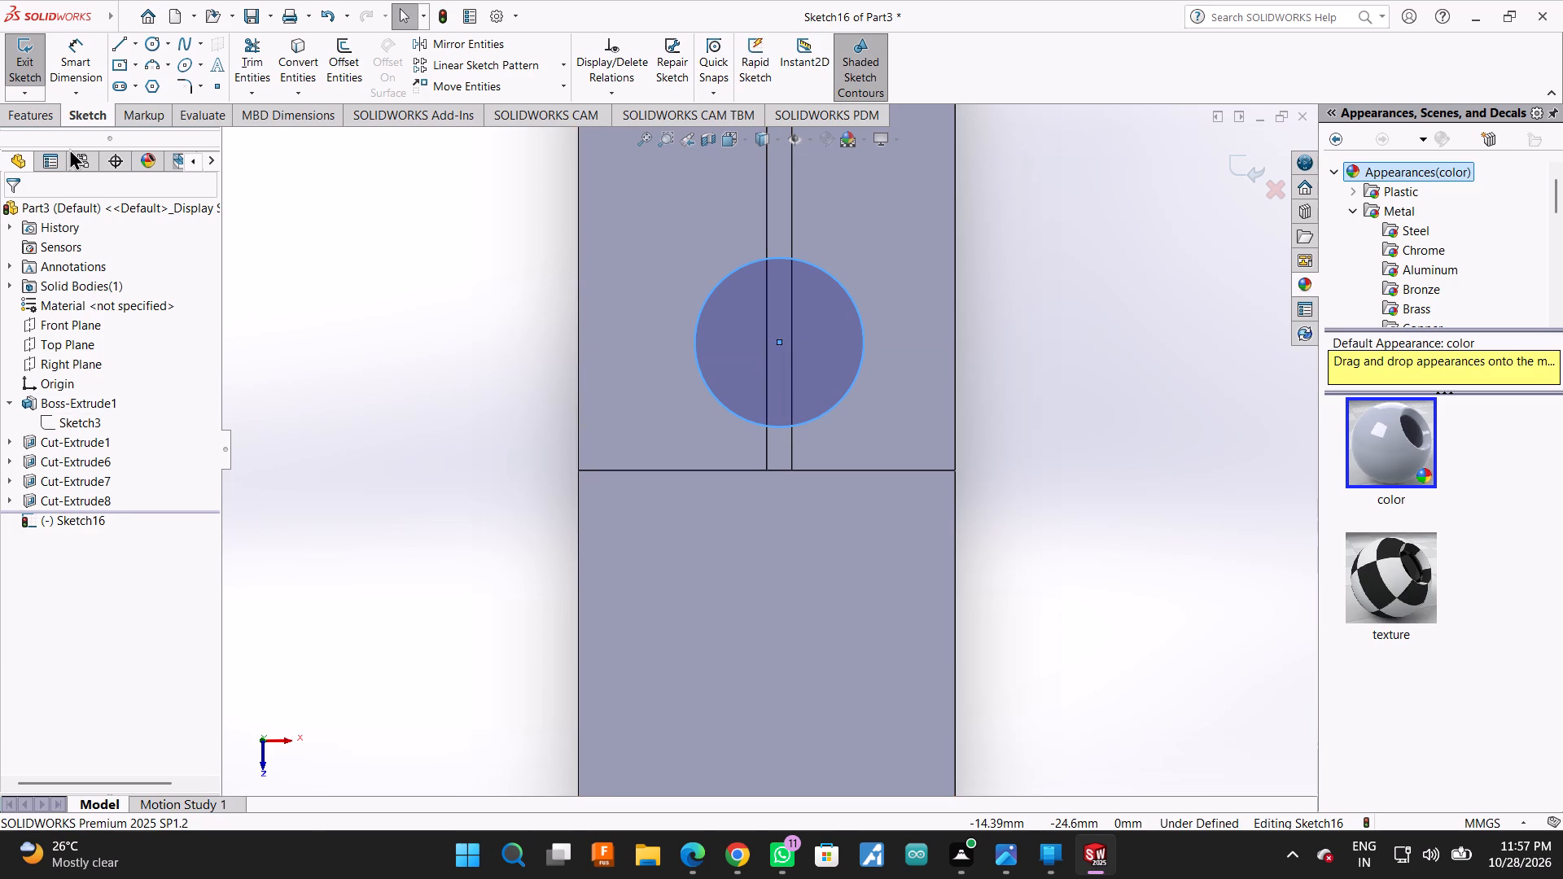
scroll(663, 460, up, 1)
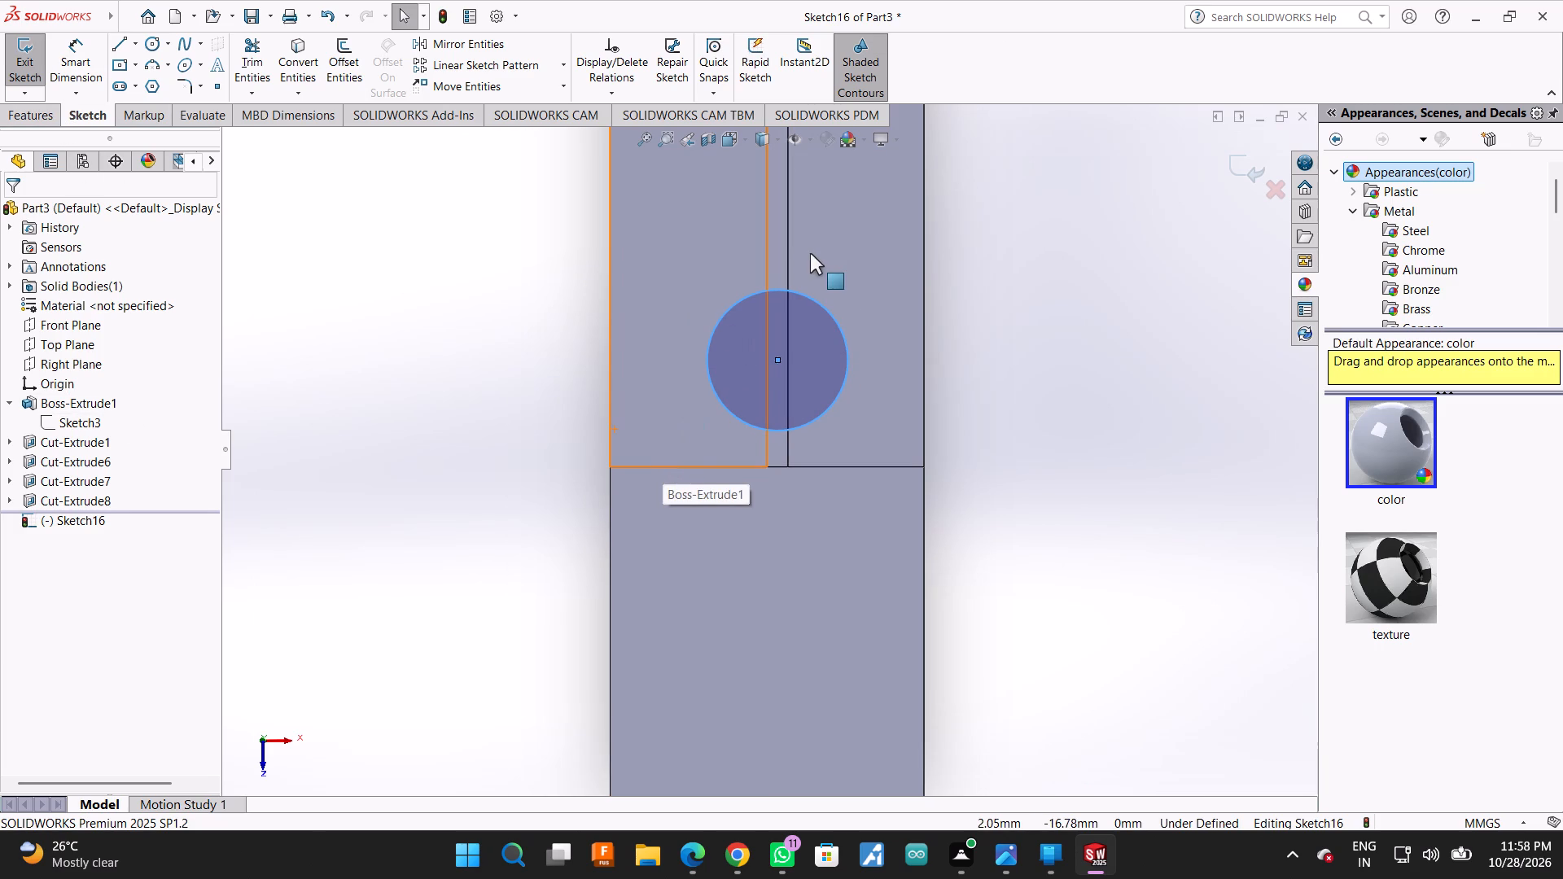
click(748, 145)
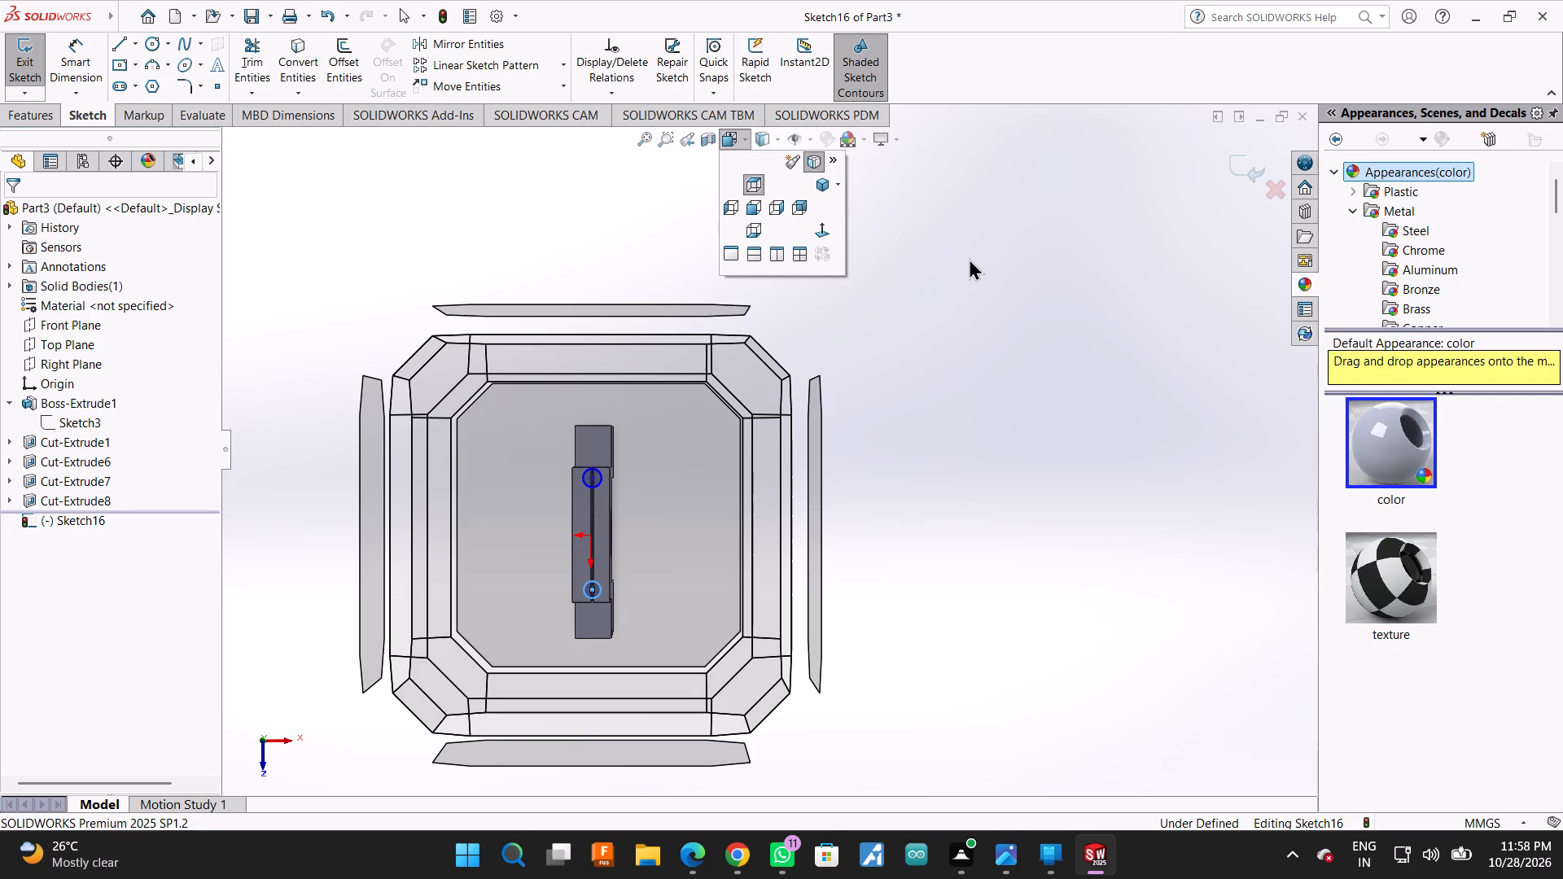
click(979, 262)
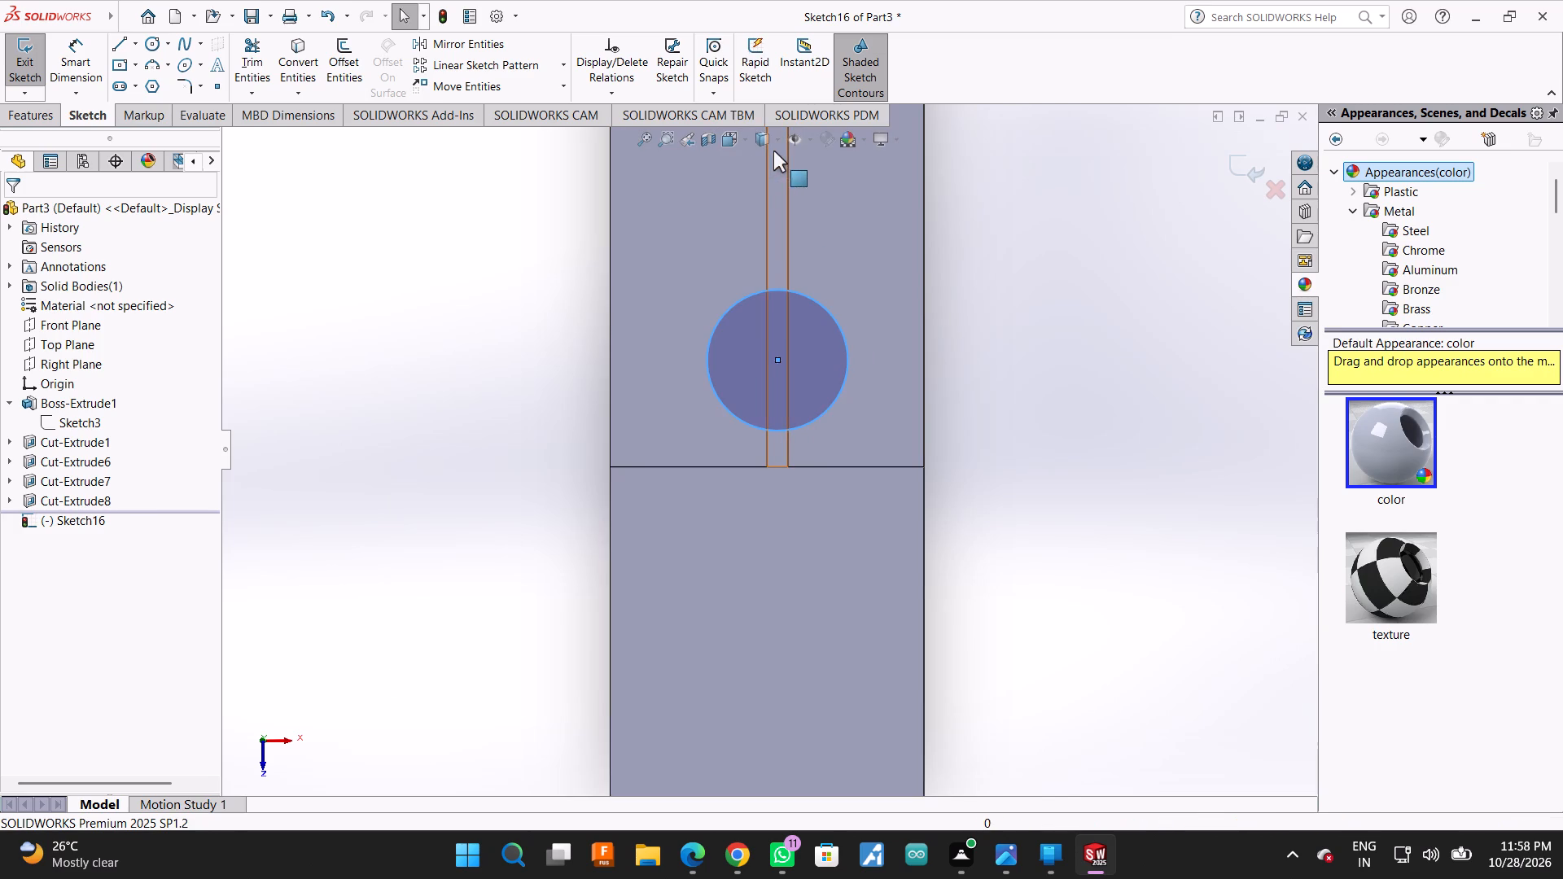
click(781, 146)
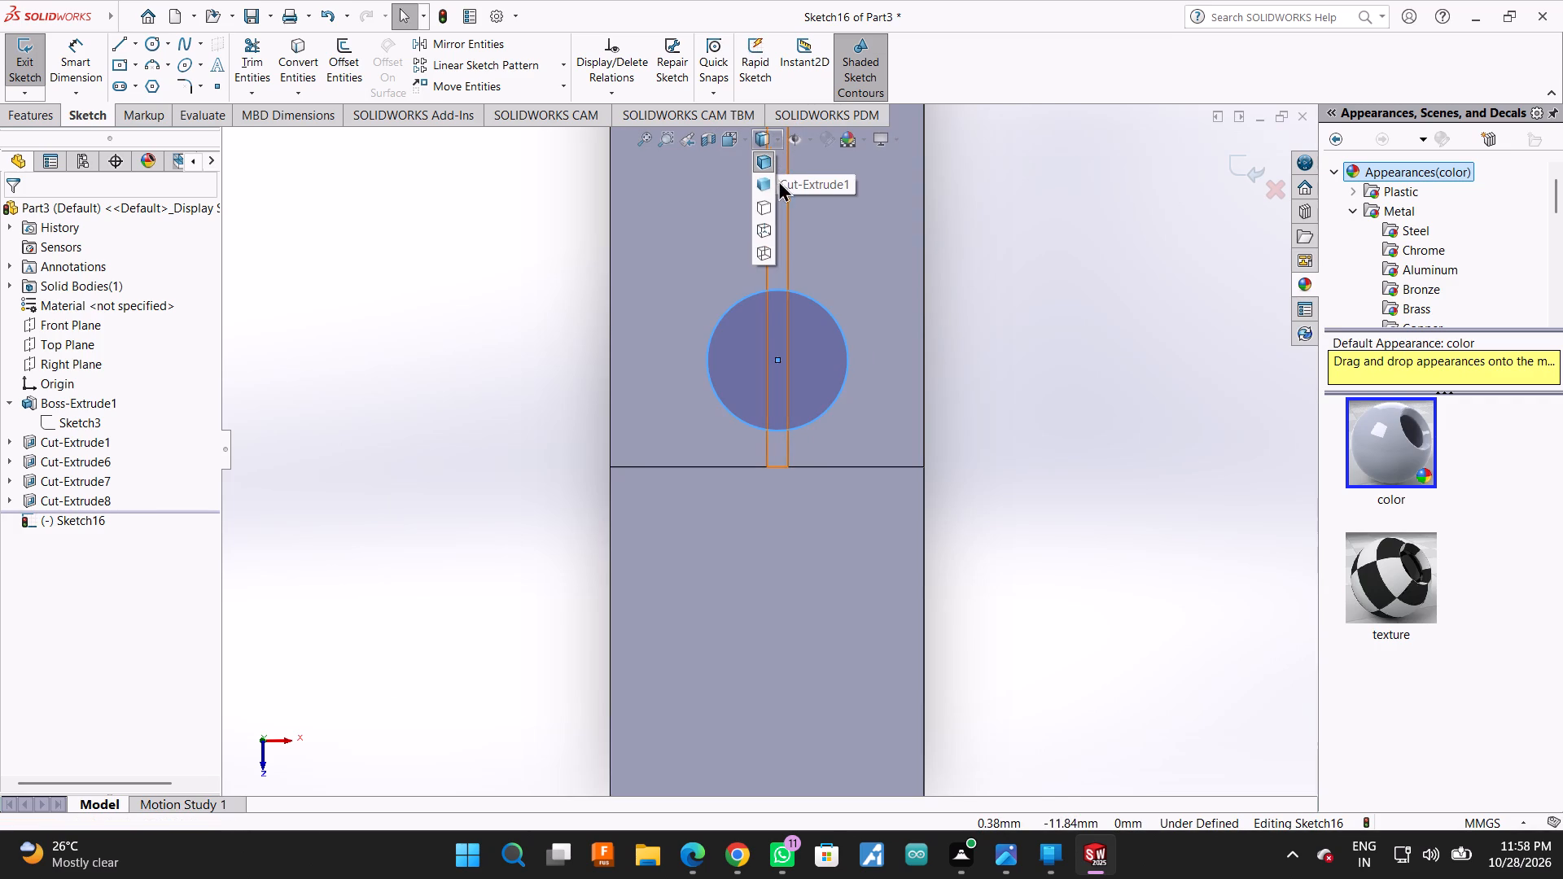
click(769, 226)
scroll(809, 387, up, 1)
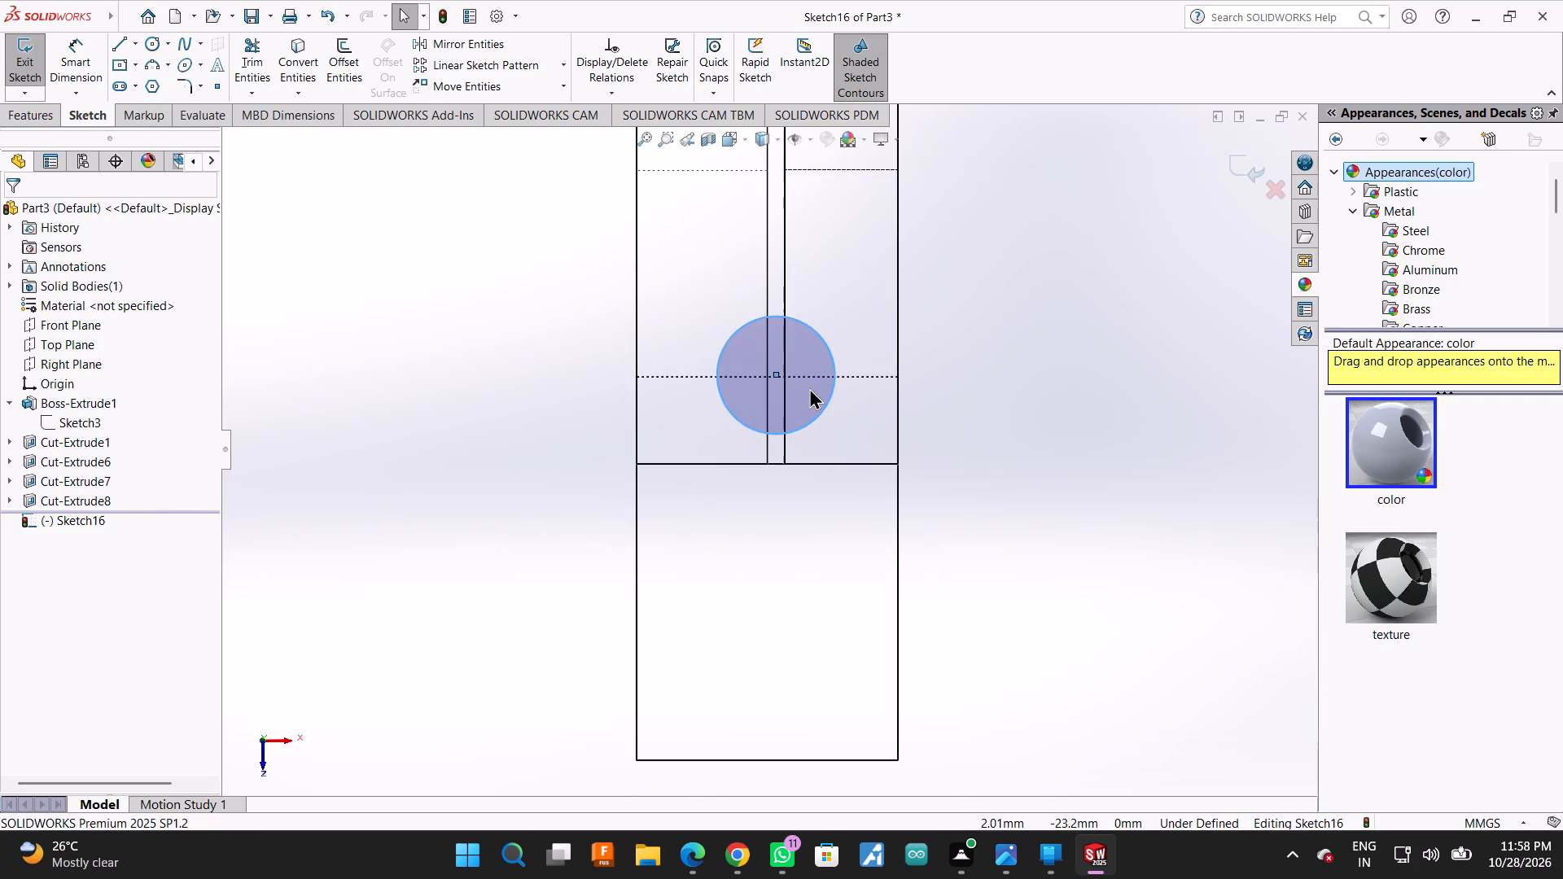
scroll(809, 387, up, 5)
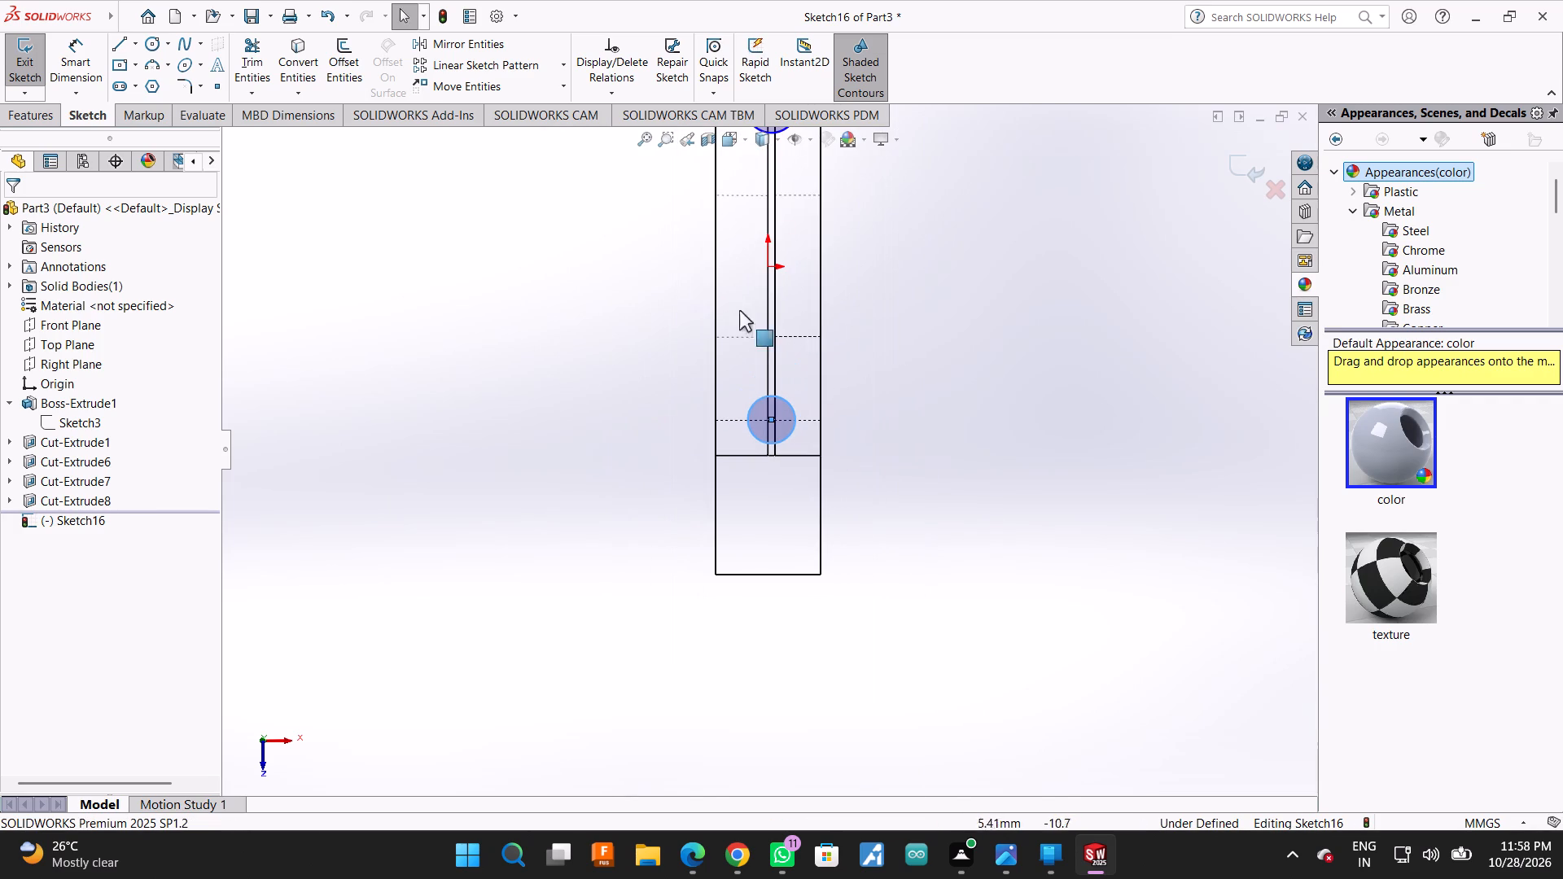
Dimension the second circle's centre 10 mm from the adjacent end edge of the block's top face.
click(96, 47)
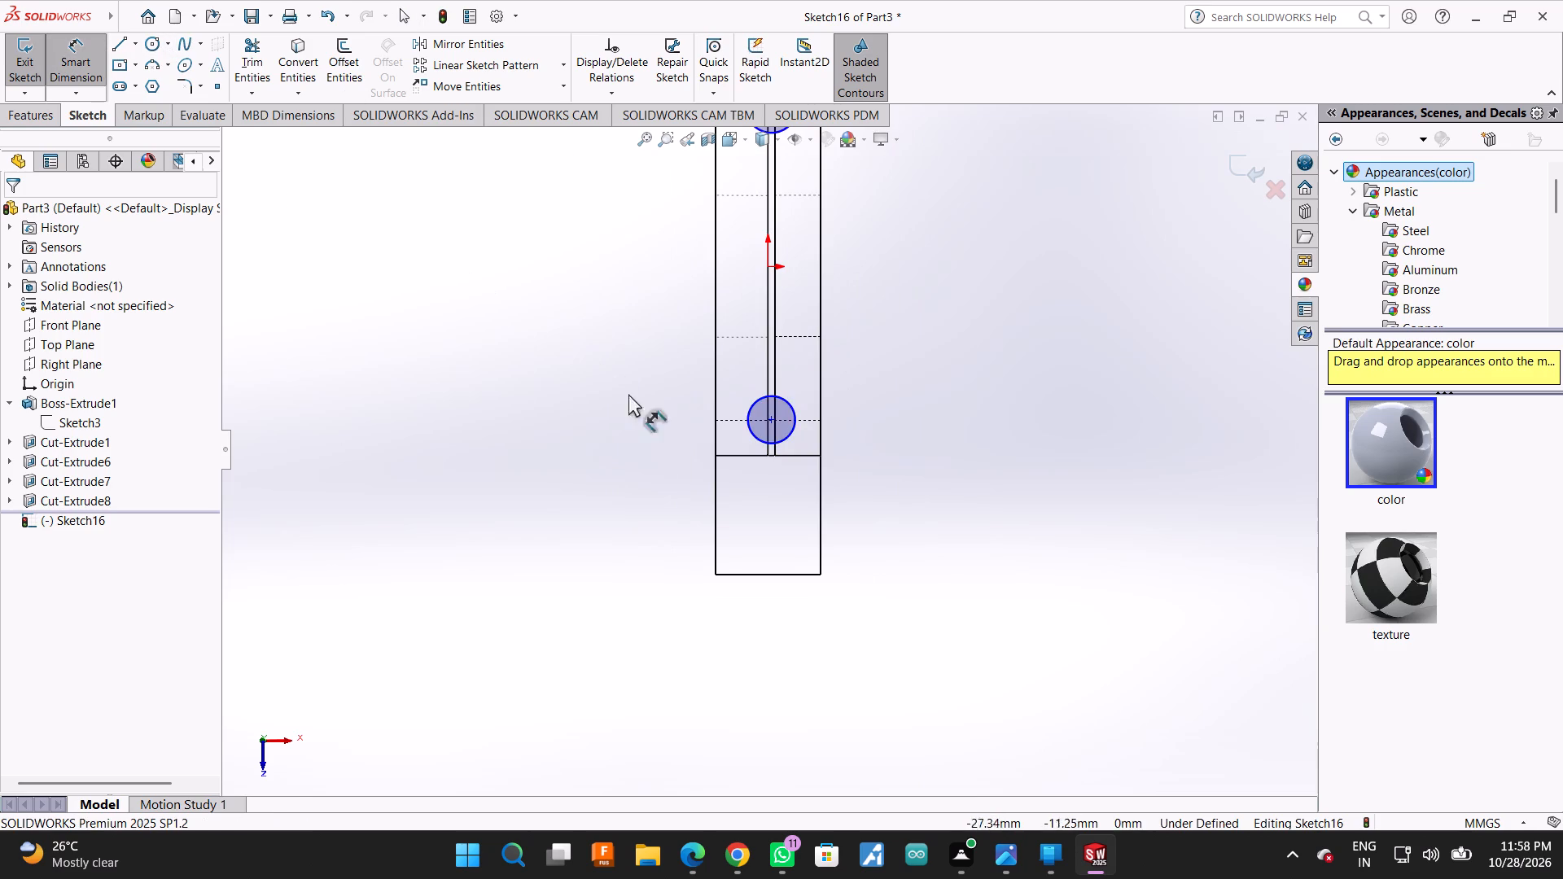
scroll(659, 427, down, 2)
scroll(867, 420, down, 5)
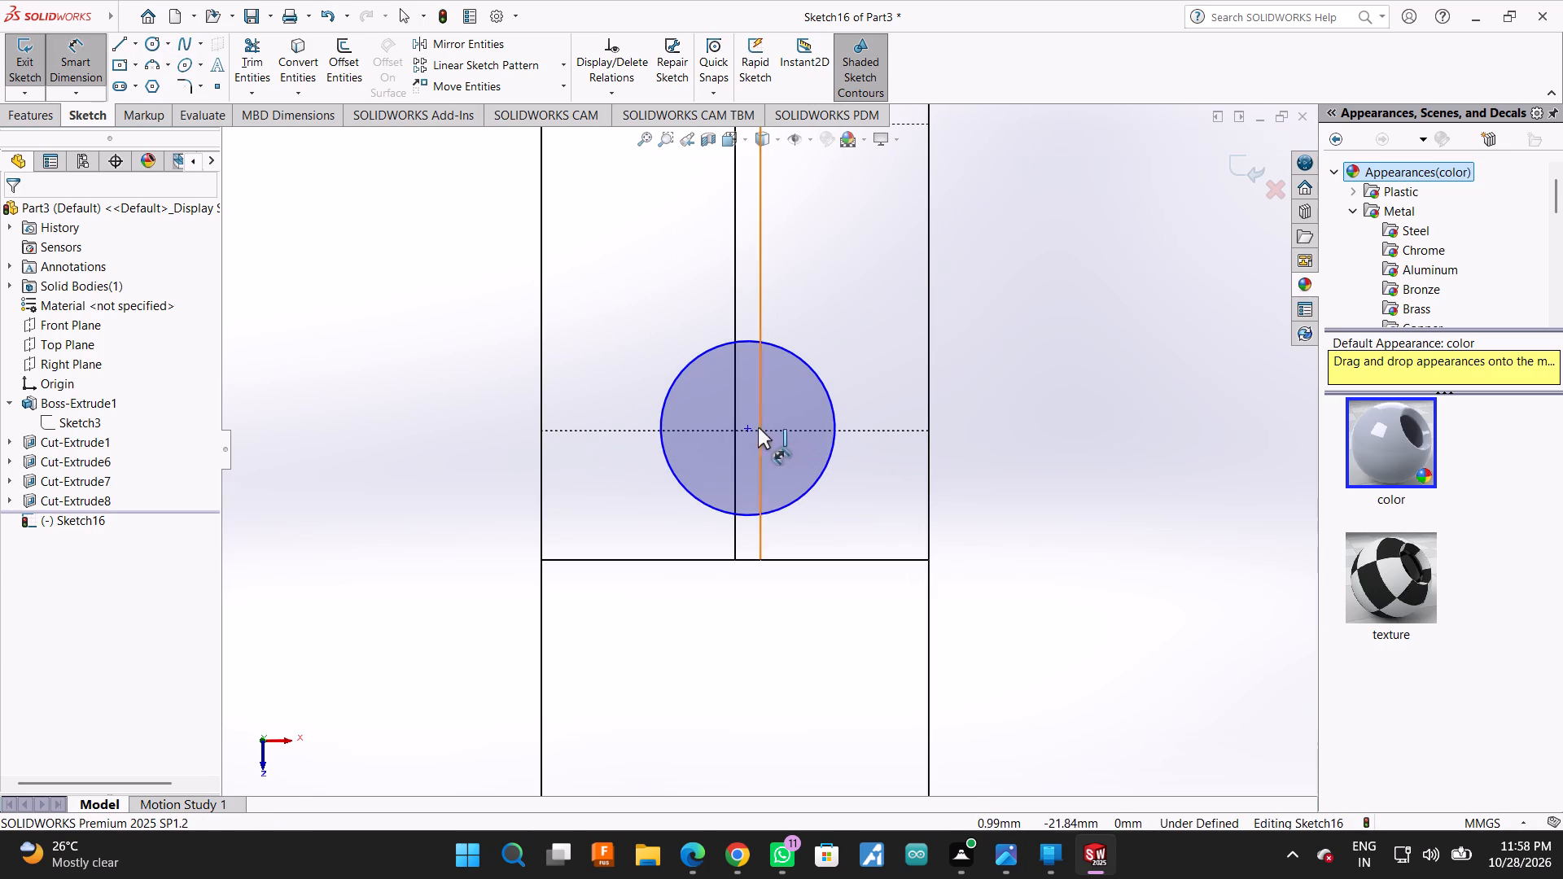
click(746, 428)
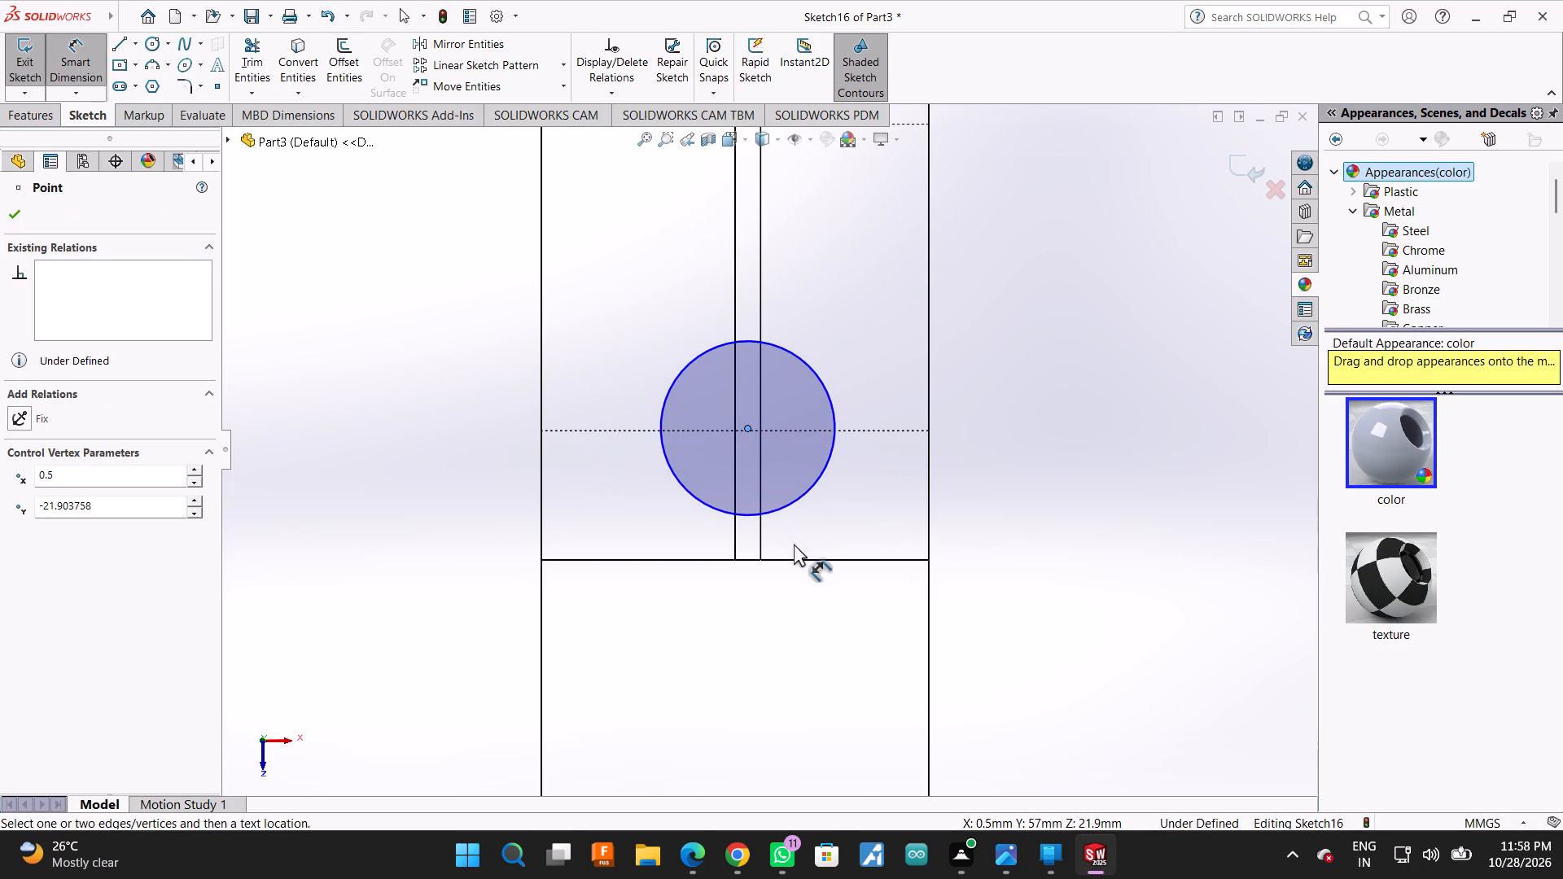
click(802, 563)
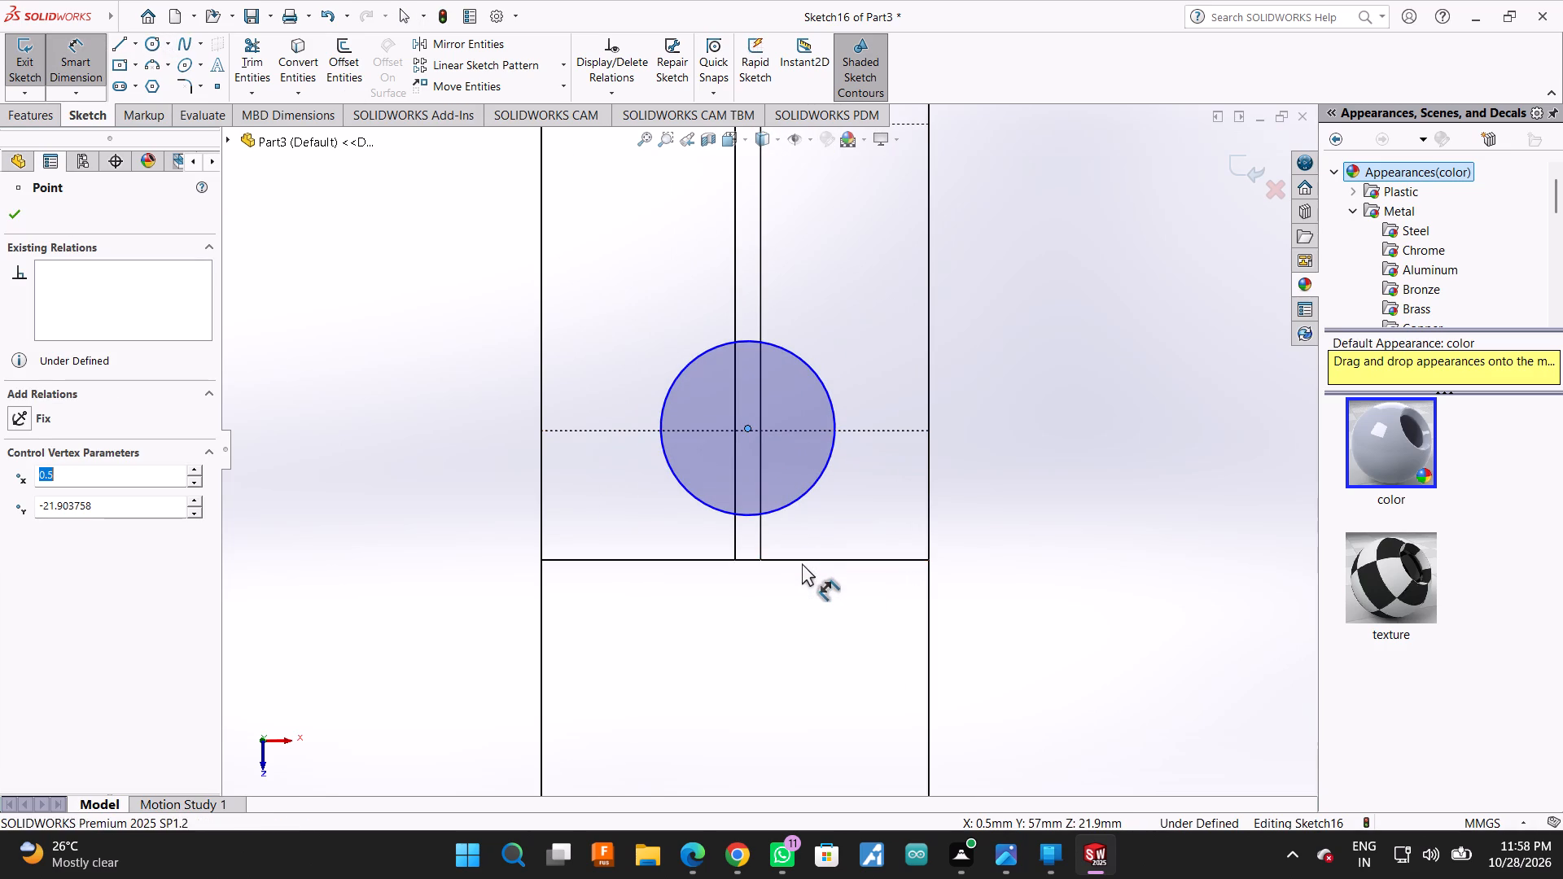
click(807, 559)
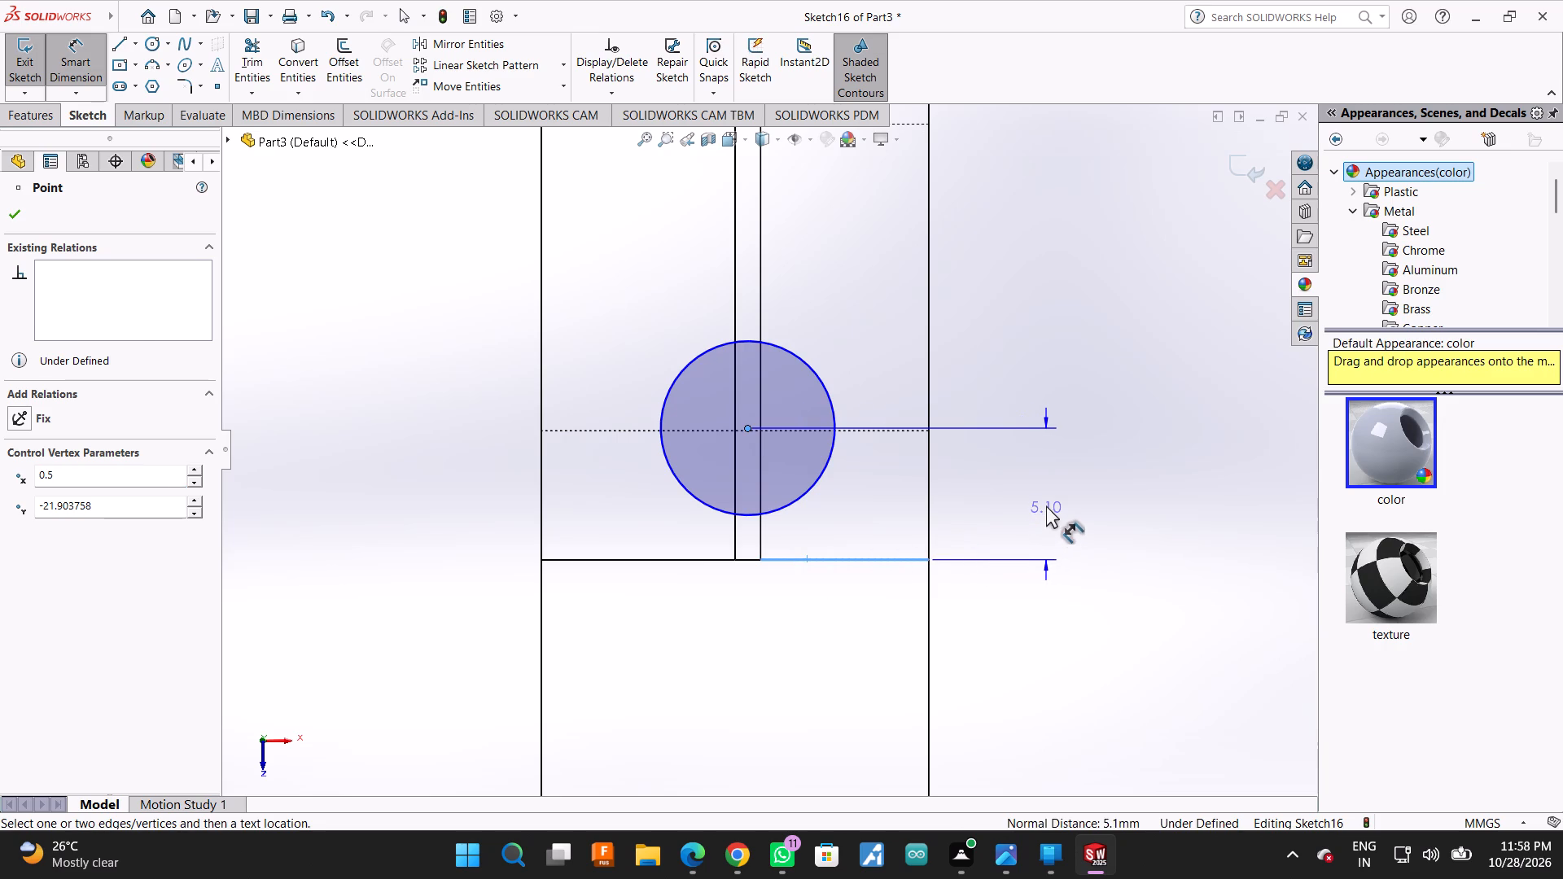
click(1046, 505)
key(1)
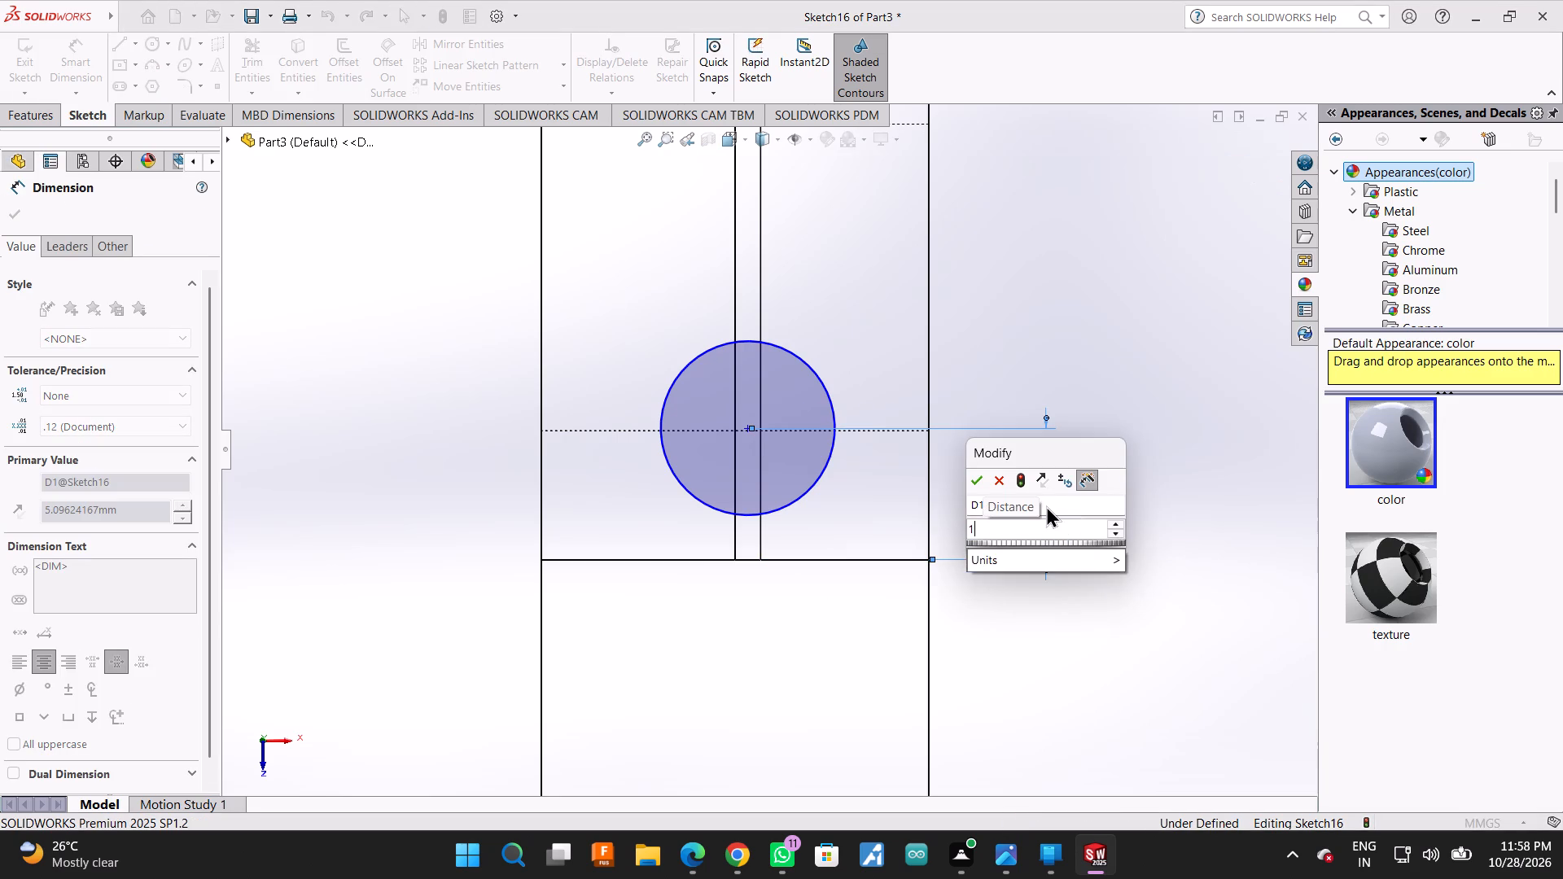
key(0)
key(Return)
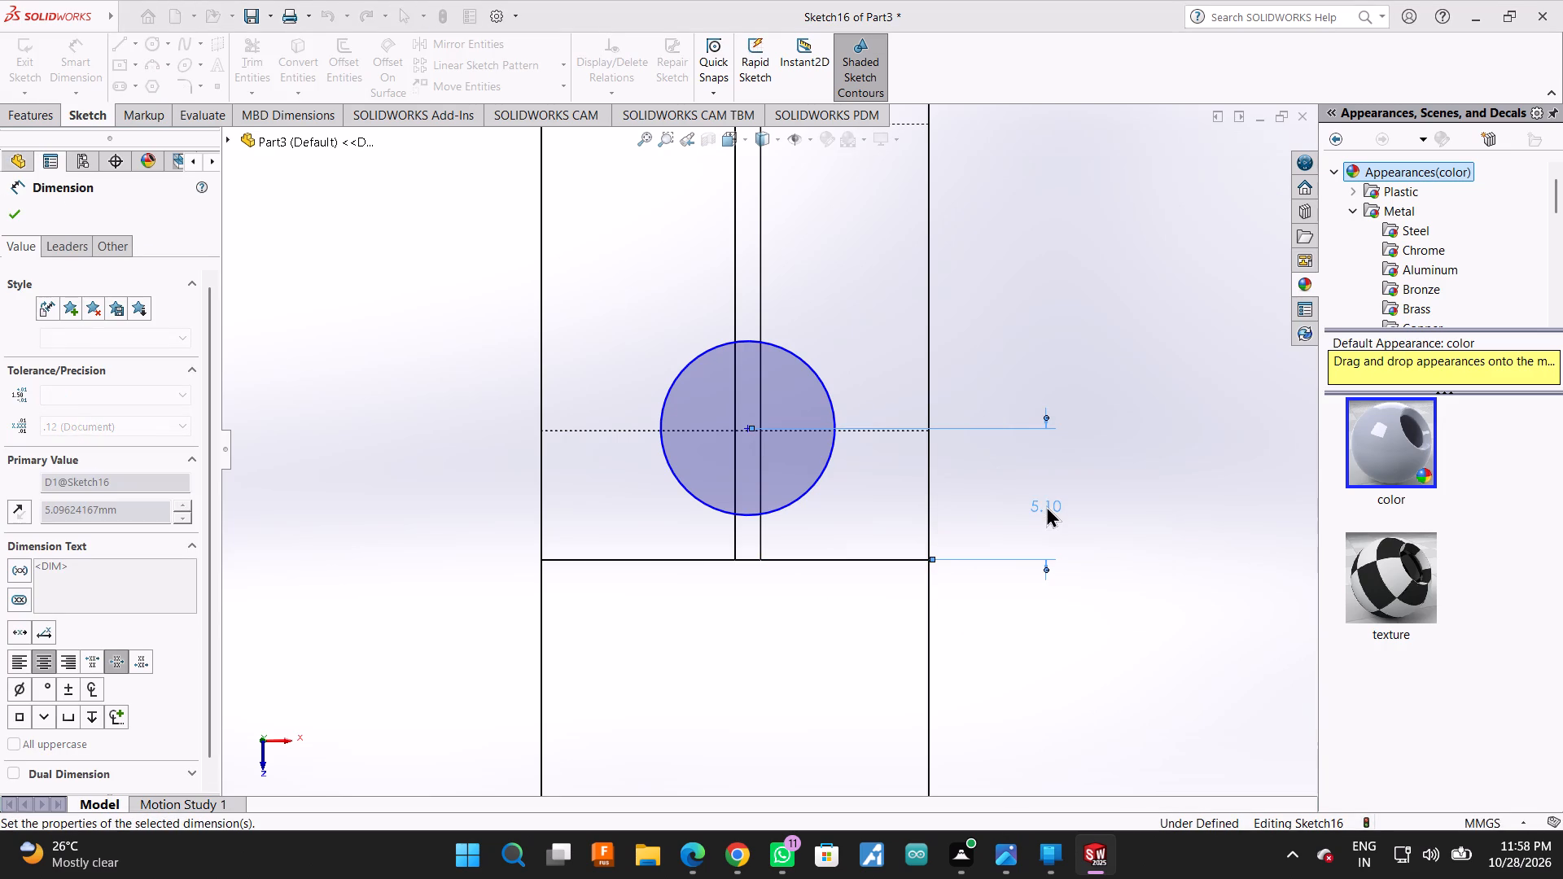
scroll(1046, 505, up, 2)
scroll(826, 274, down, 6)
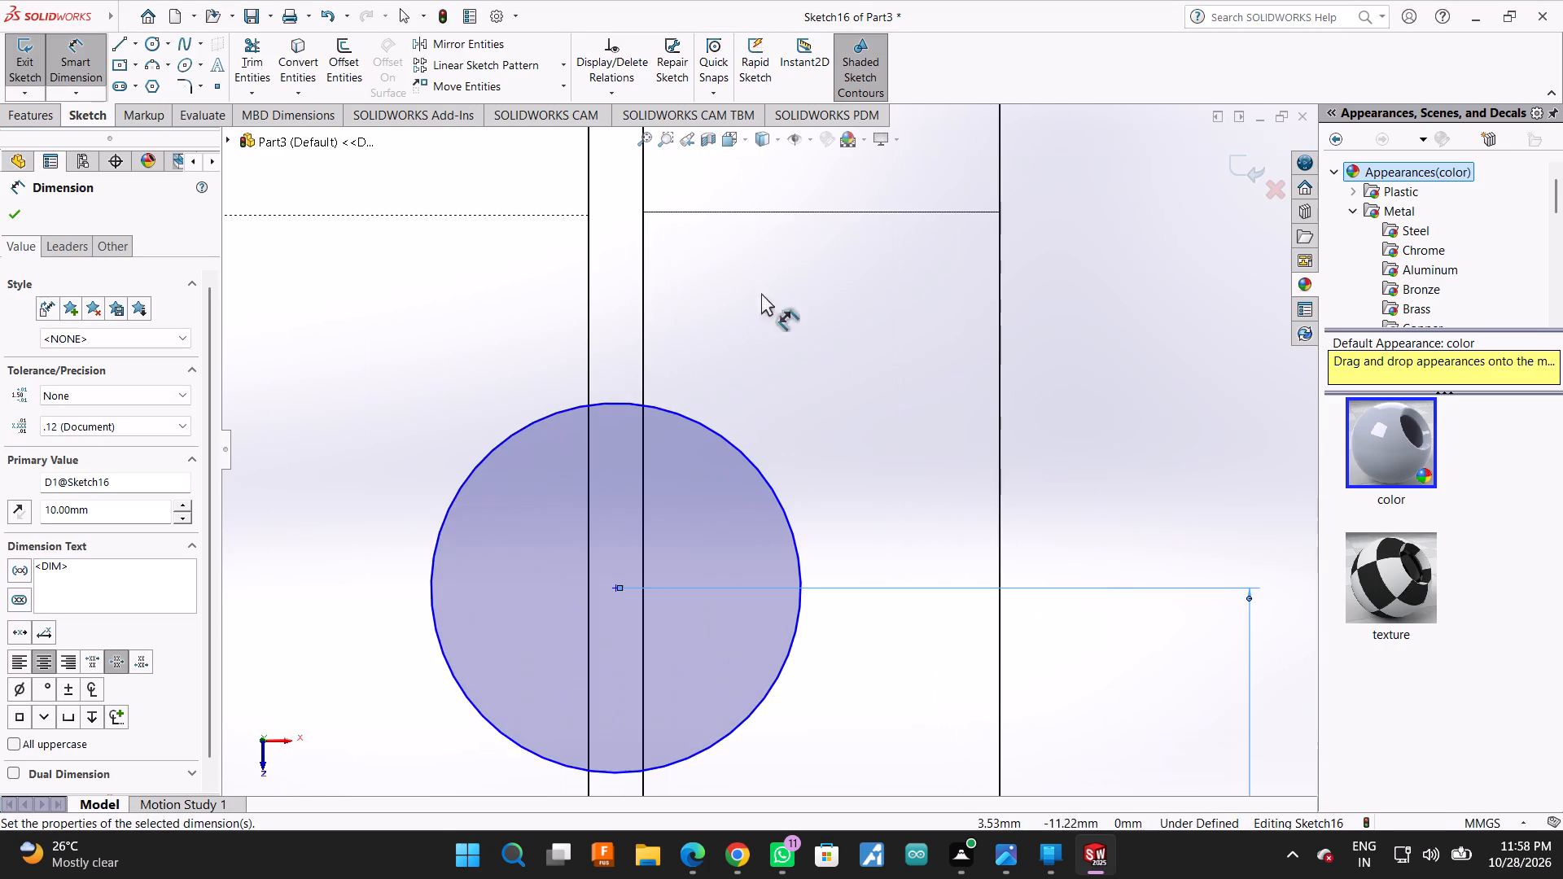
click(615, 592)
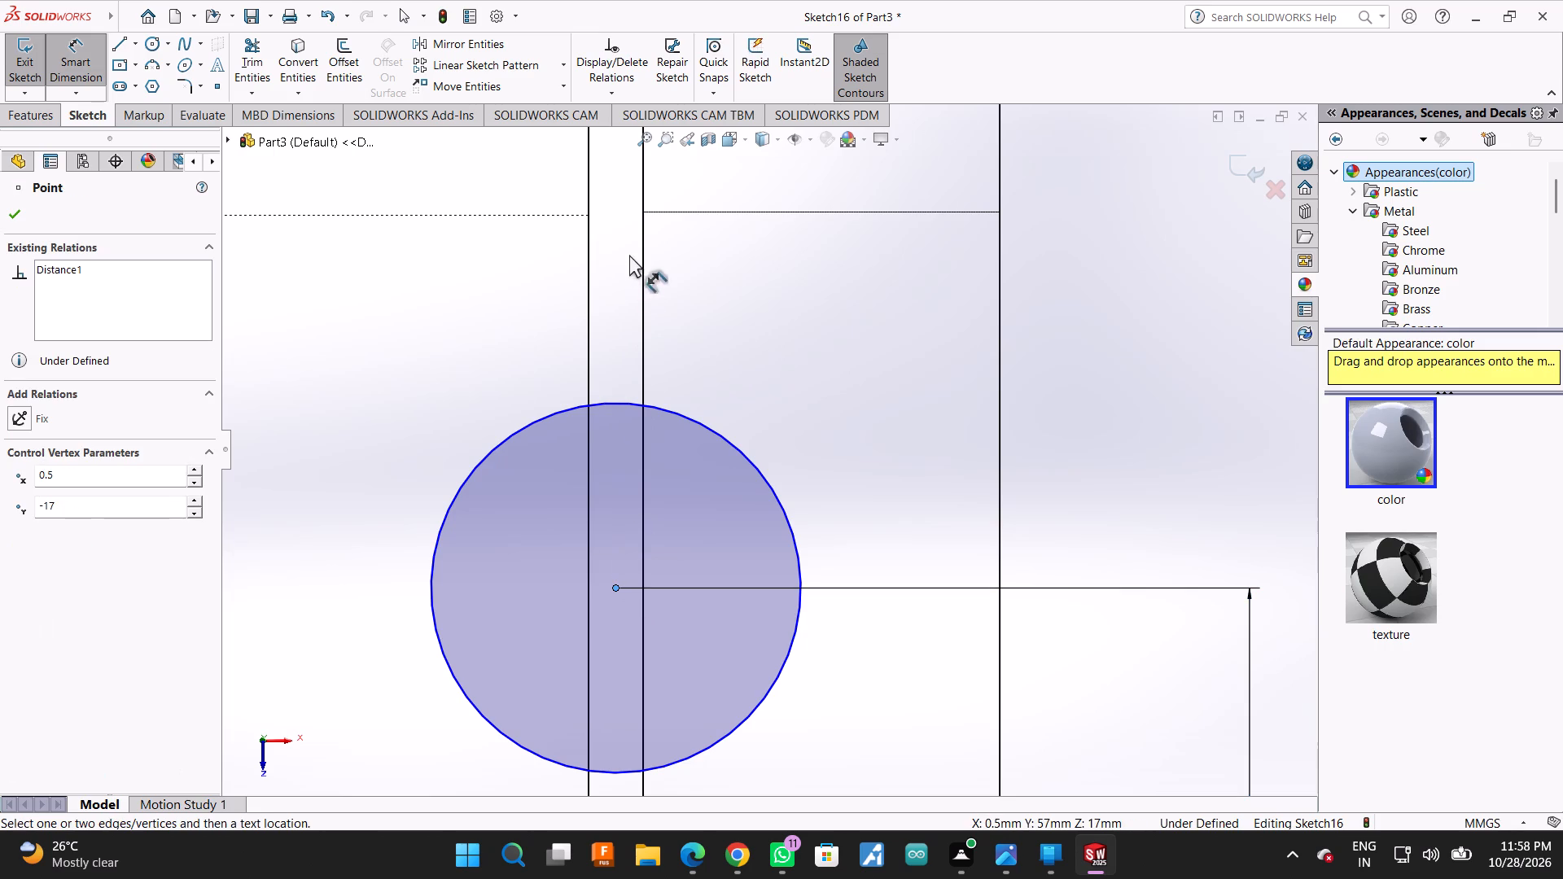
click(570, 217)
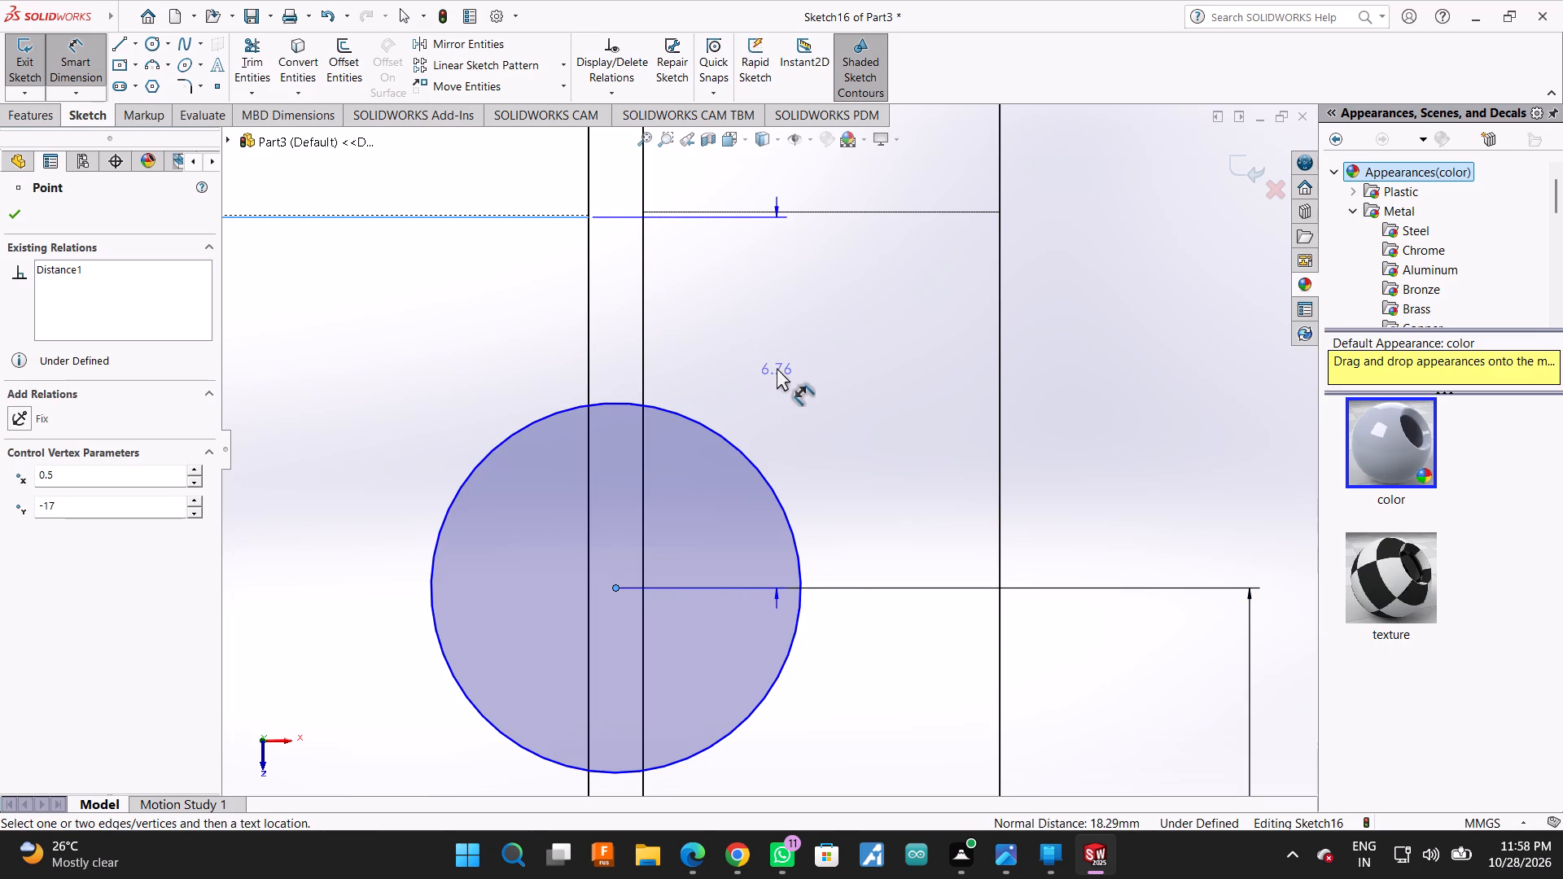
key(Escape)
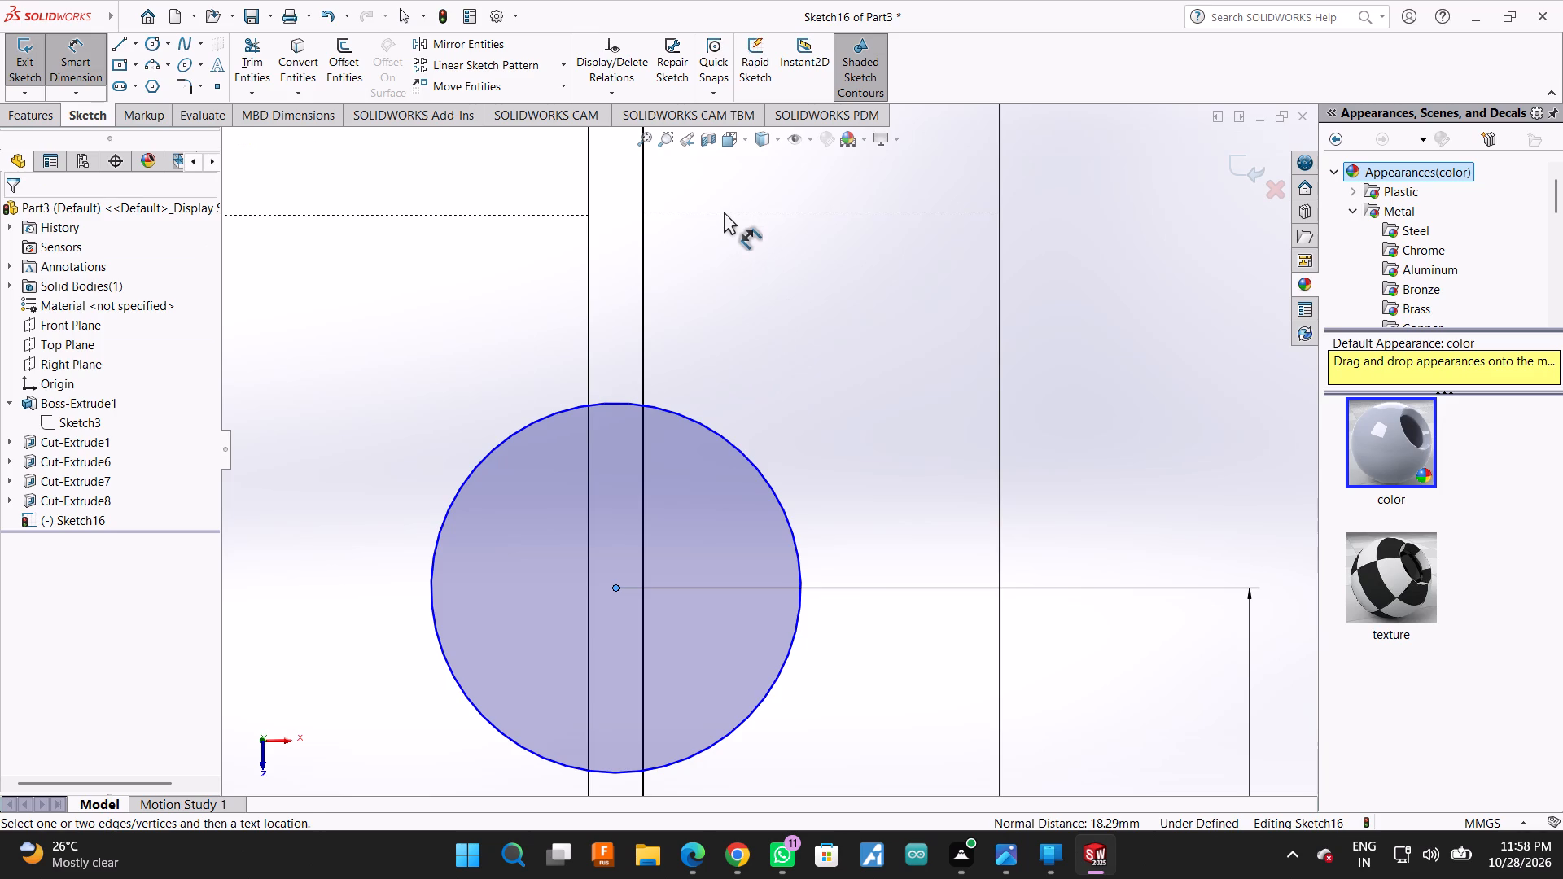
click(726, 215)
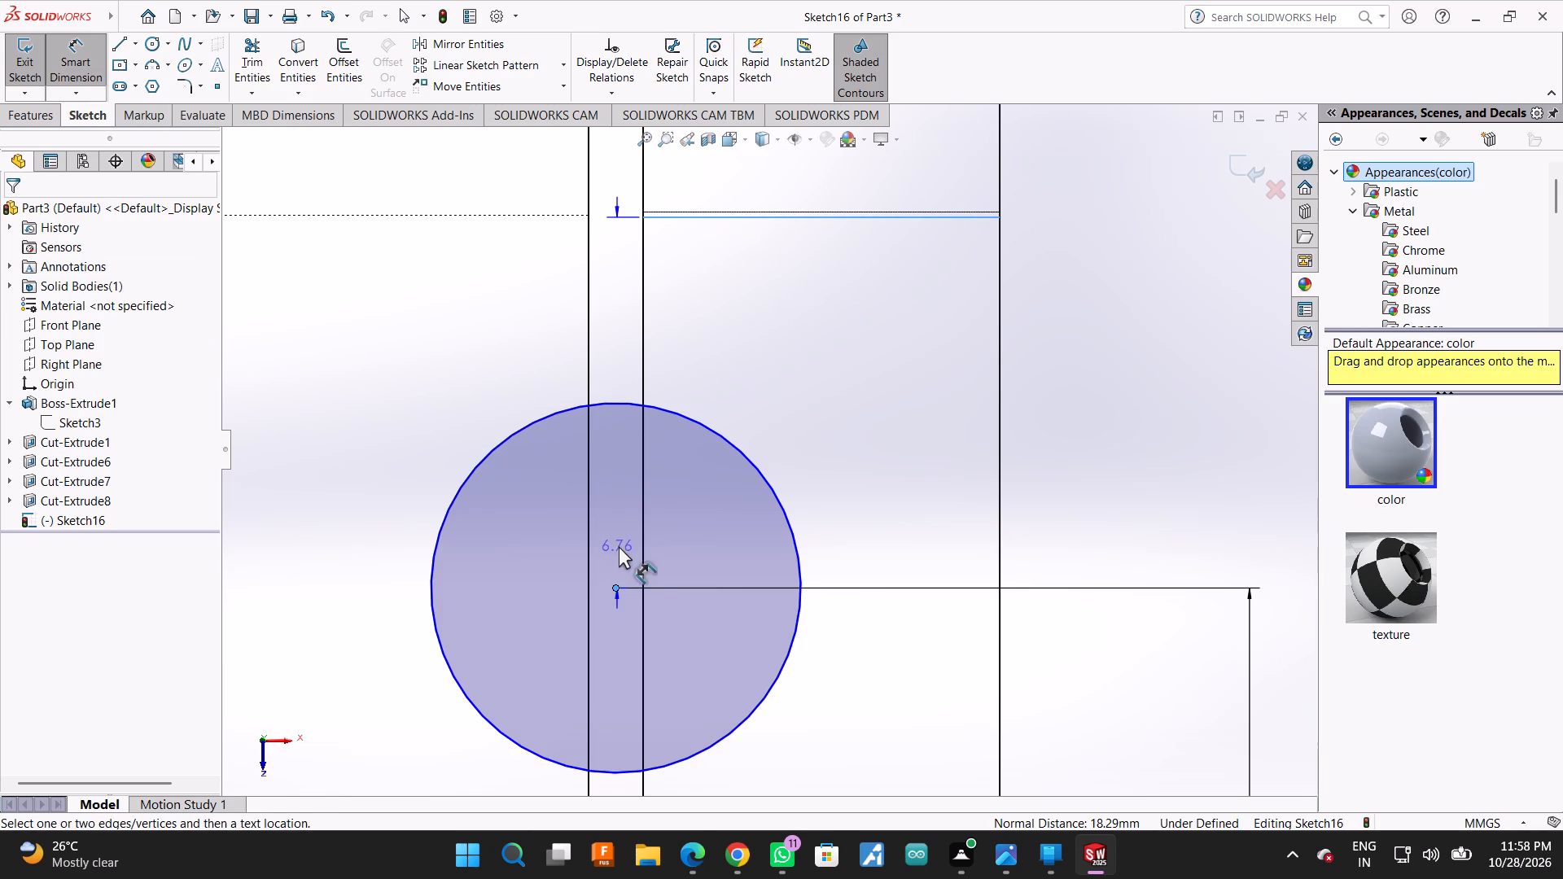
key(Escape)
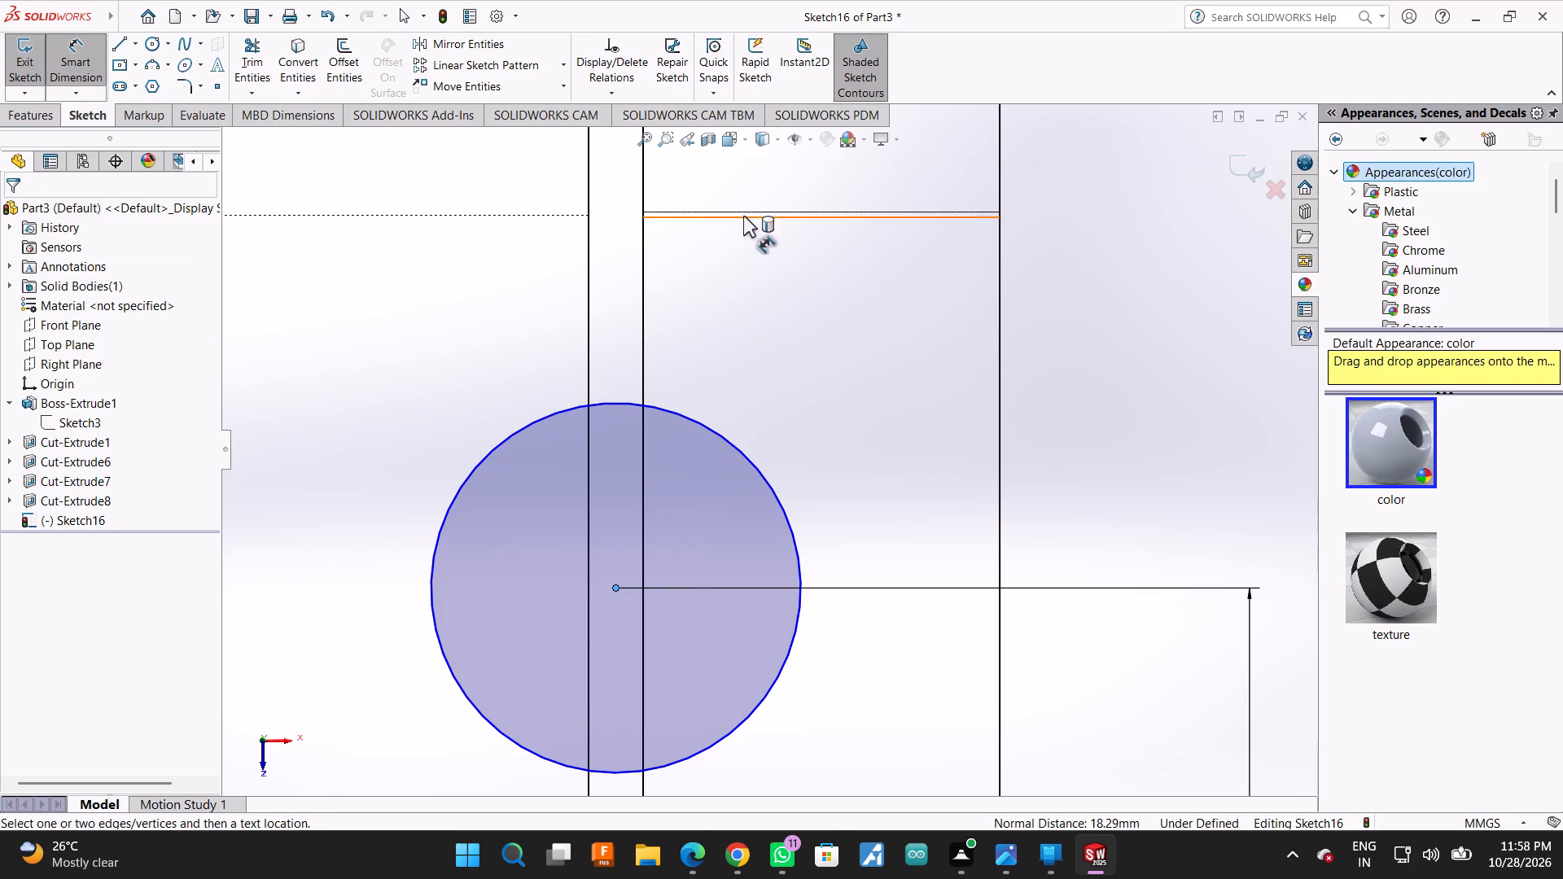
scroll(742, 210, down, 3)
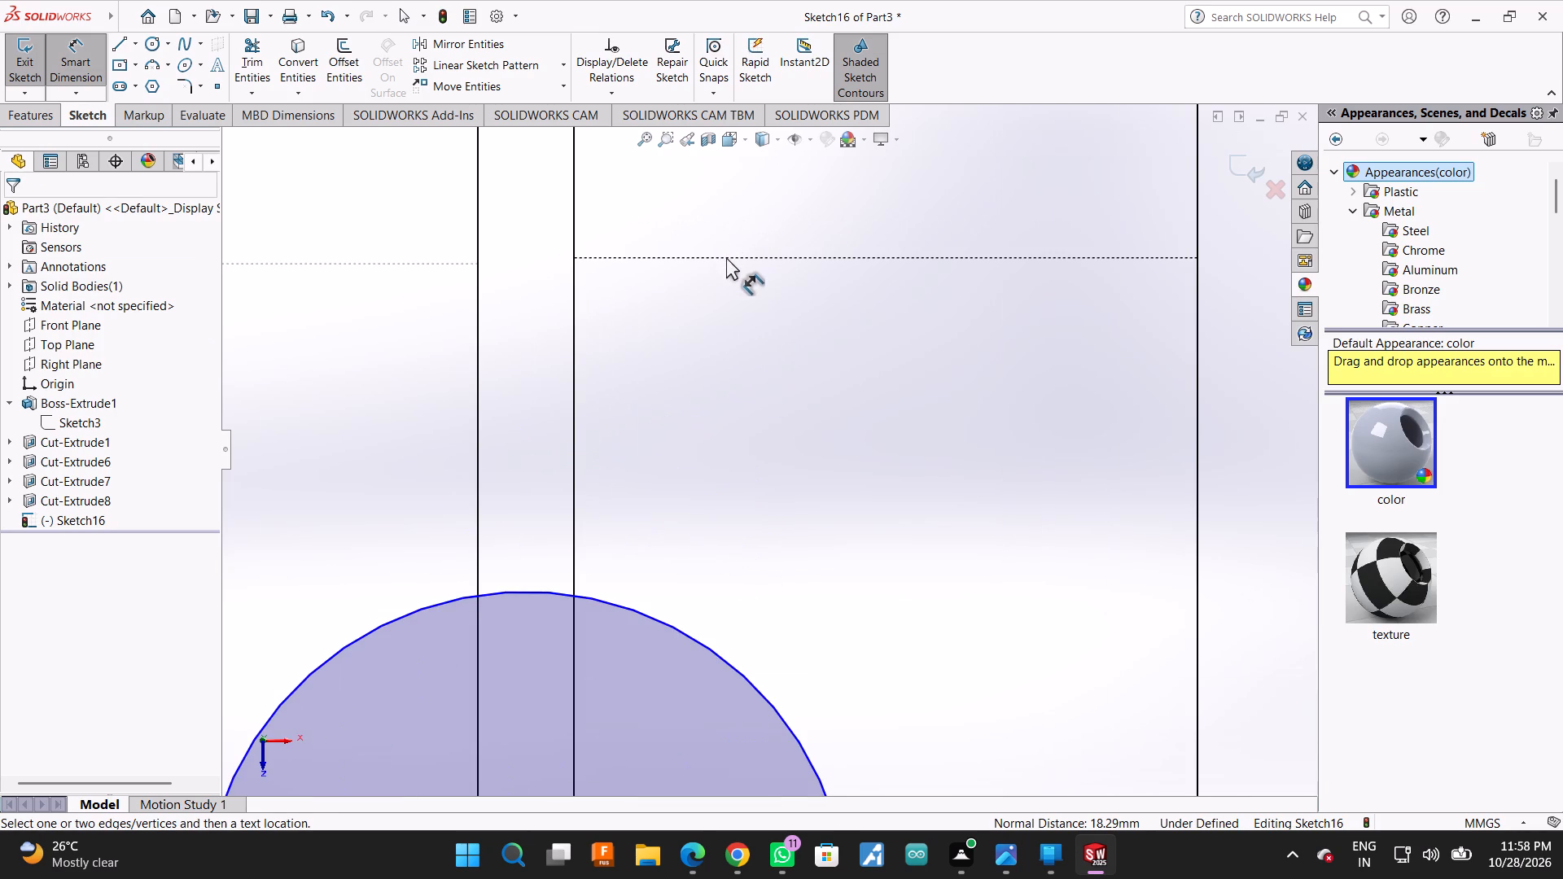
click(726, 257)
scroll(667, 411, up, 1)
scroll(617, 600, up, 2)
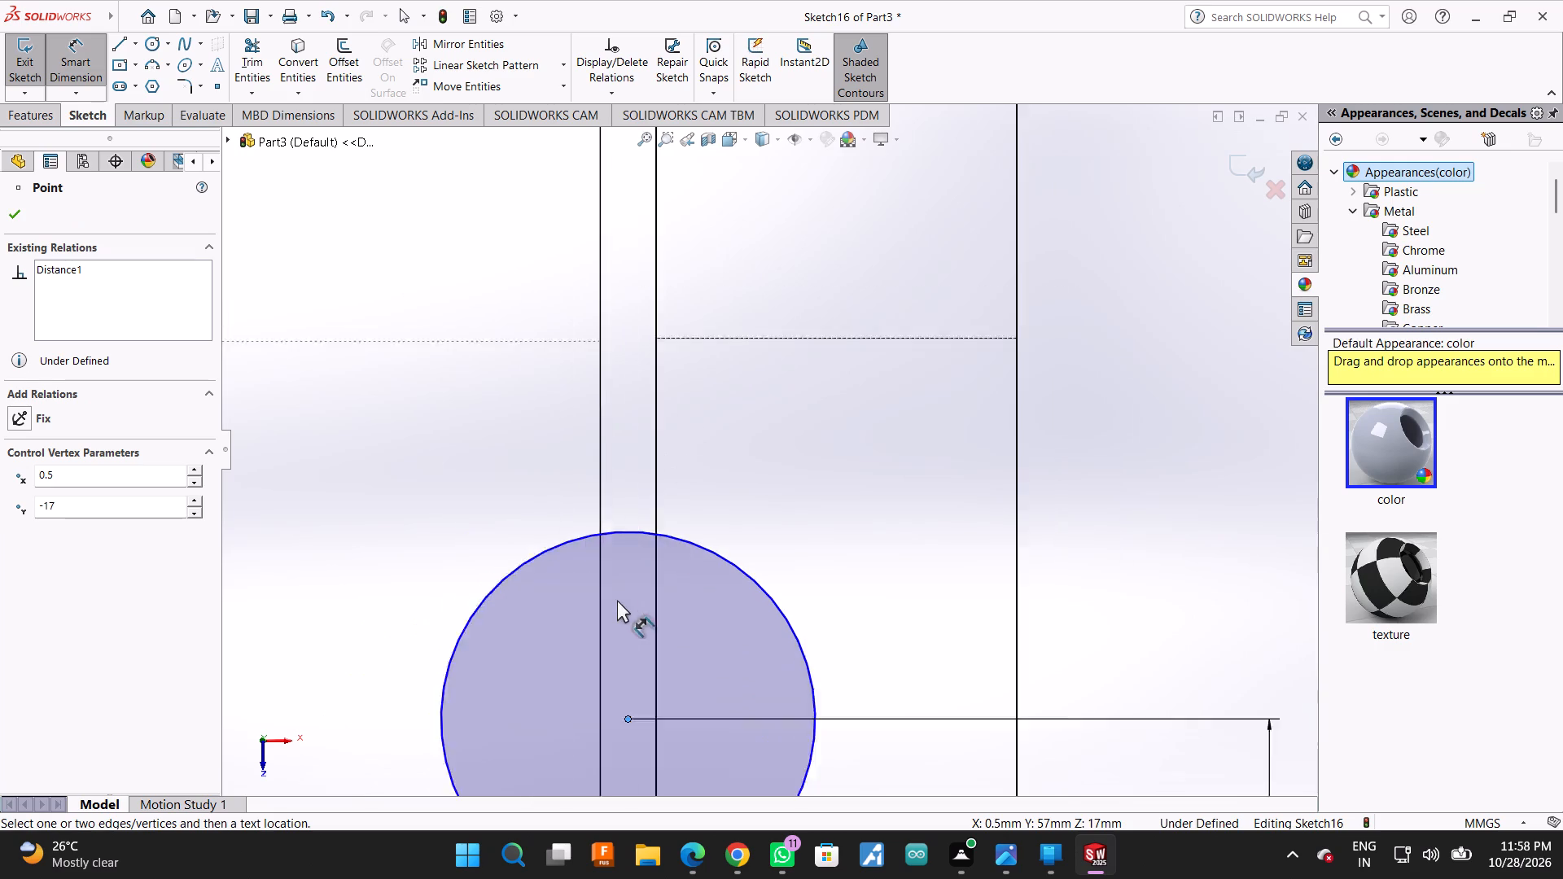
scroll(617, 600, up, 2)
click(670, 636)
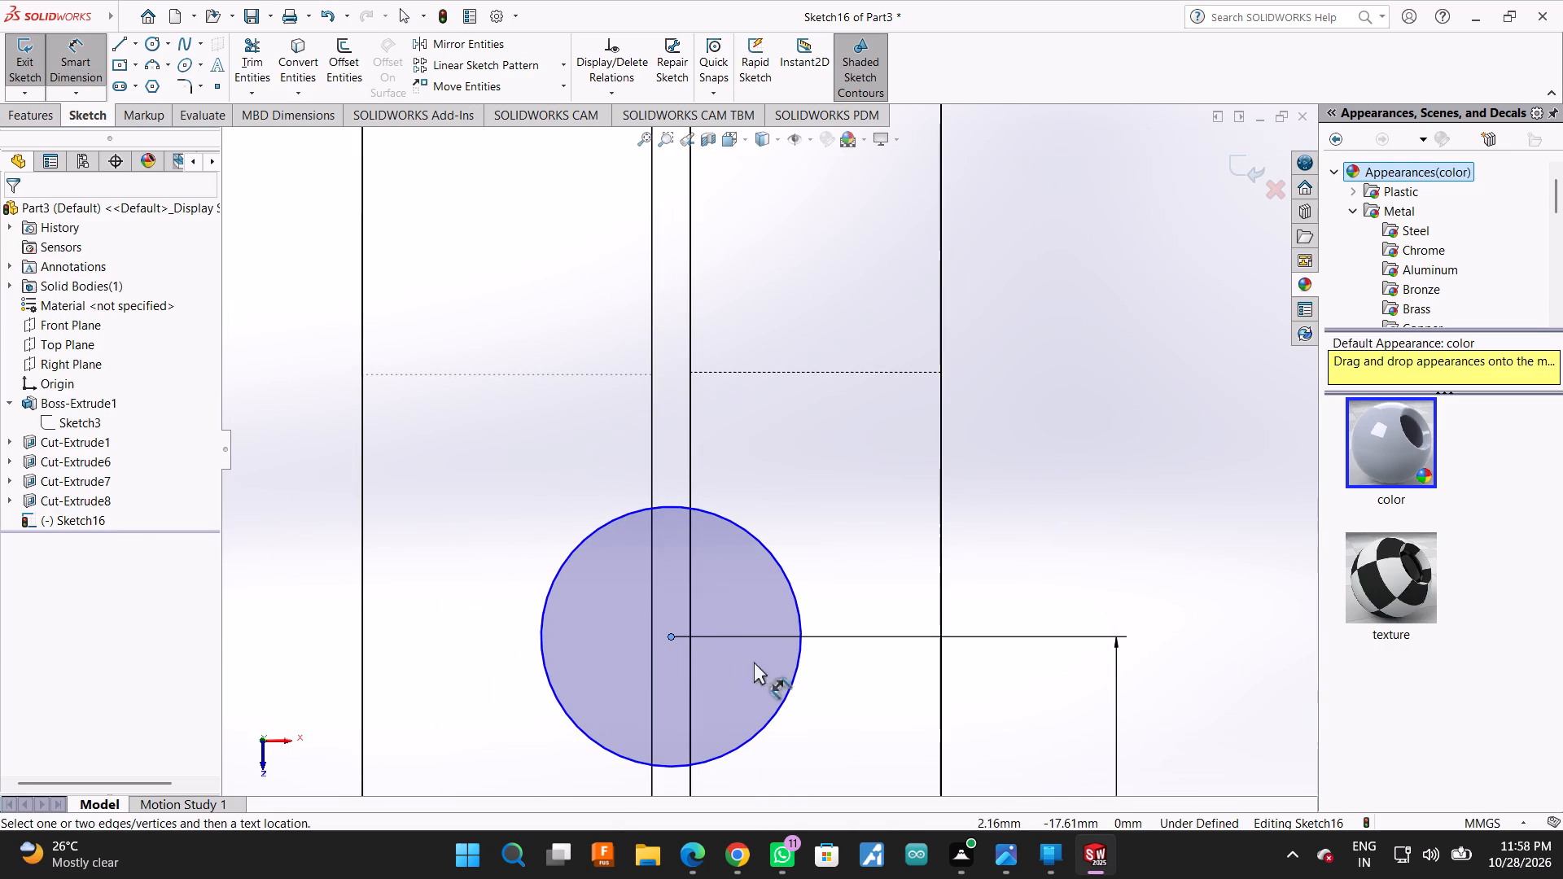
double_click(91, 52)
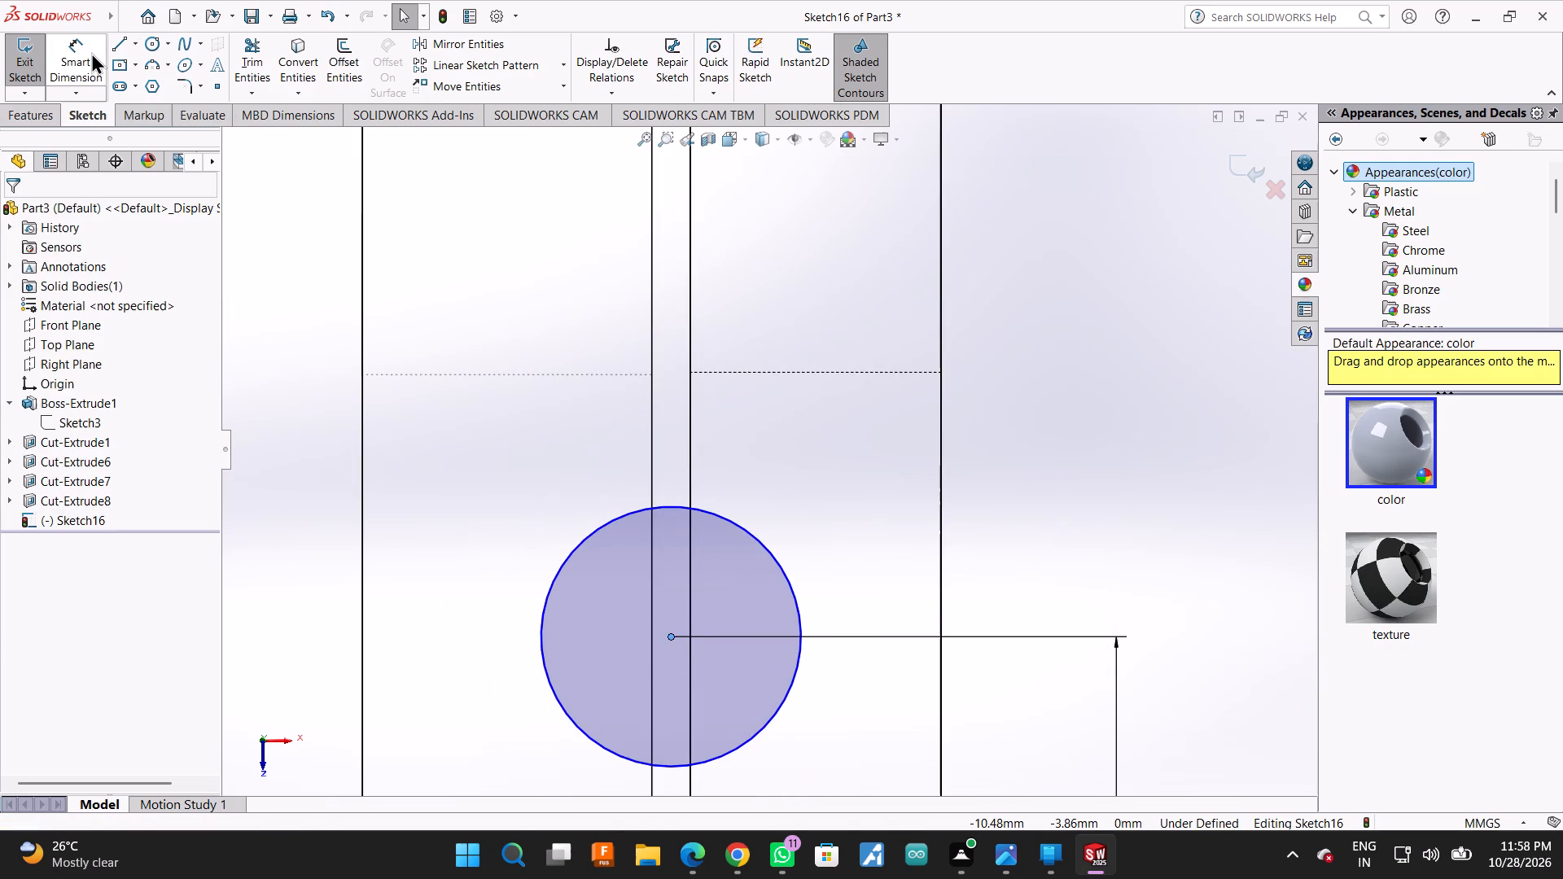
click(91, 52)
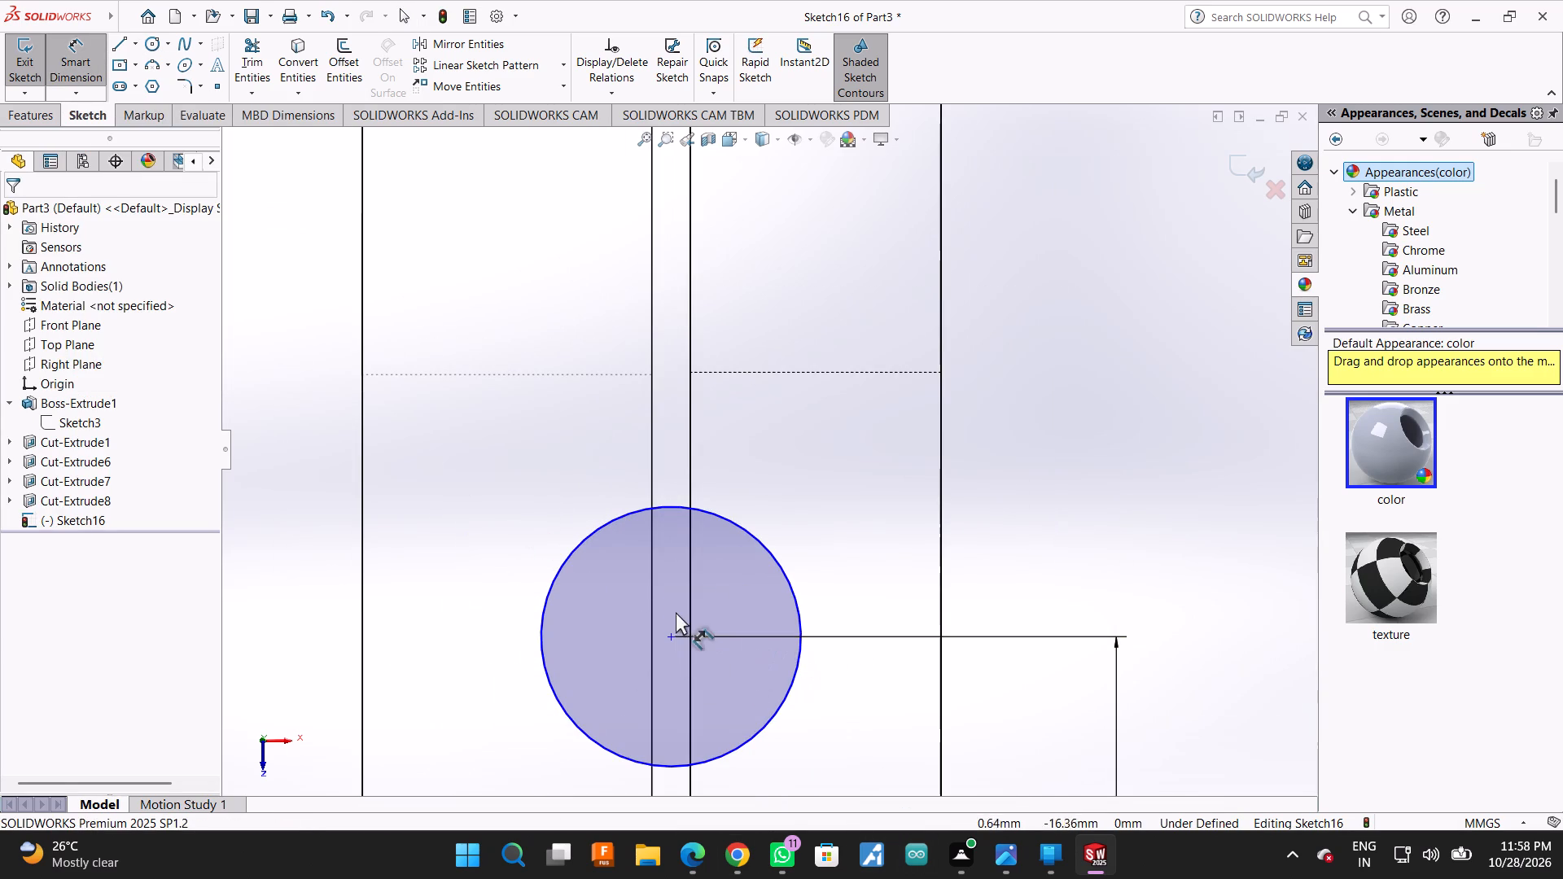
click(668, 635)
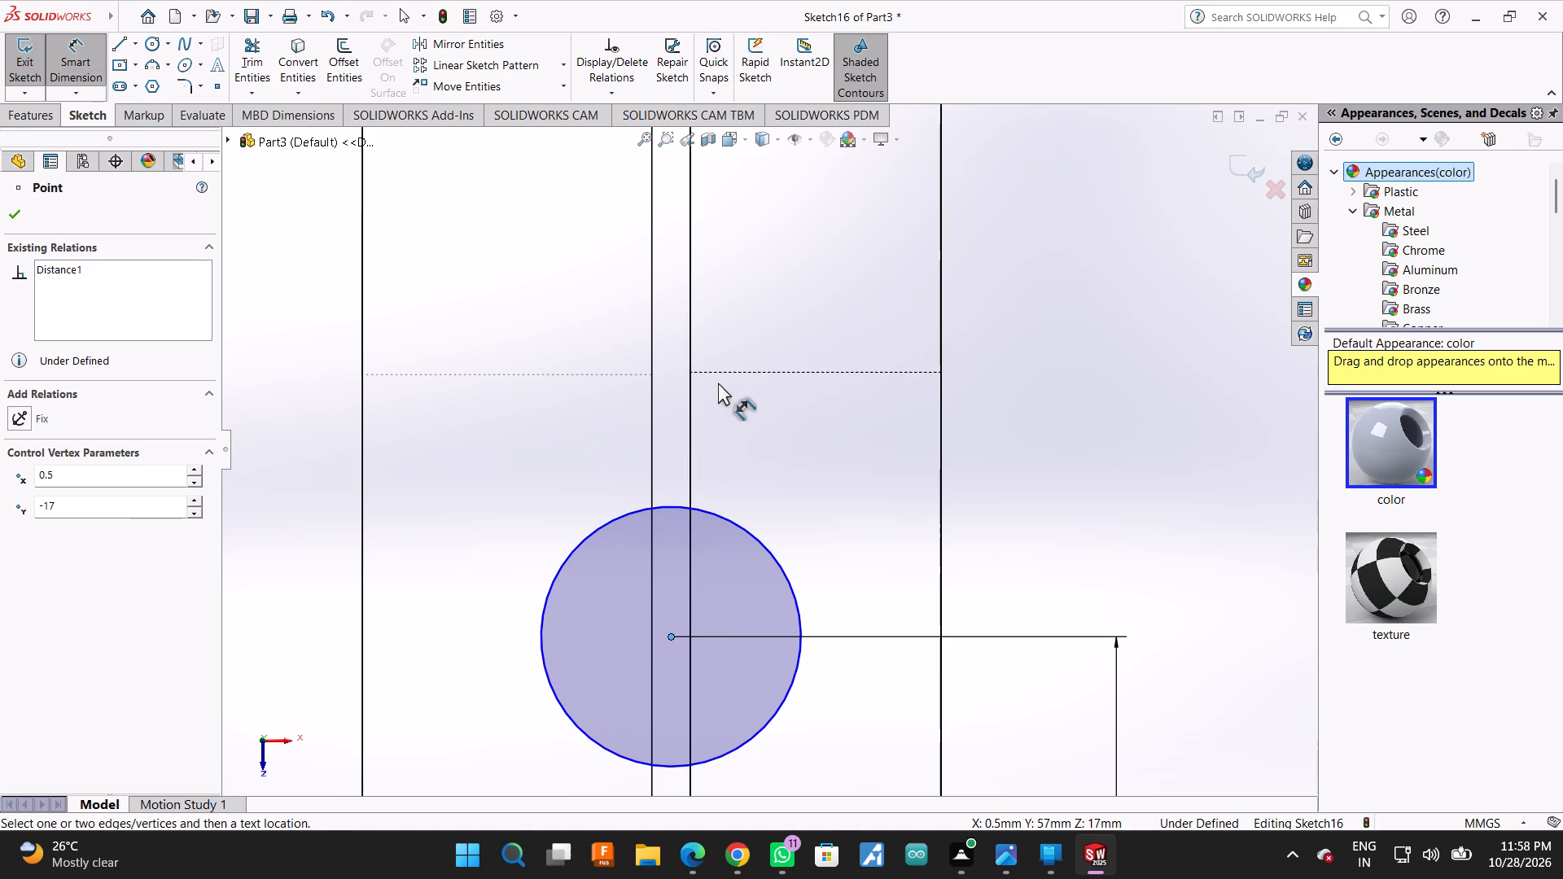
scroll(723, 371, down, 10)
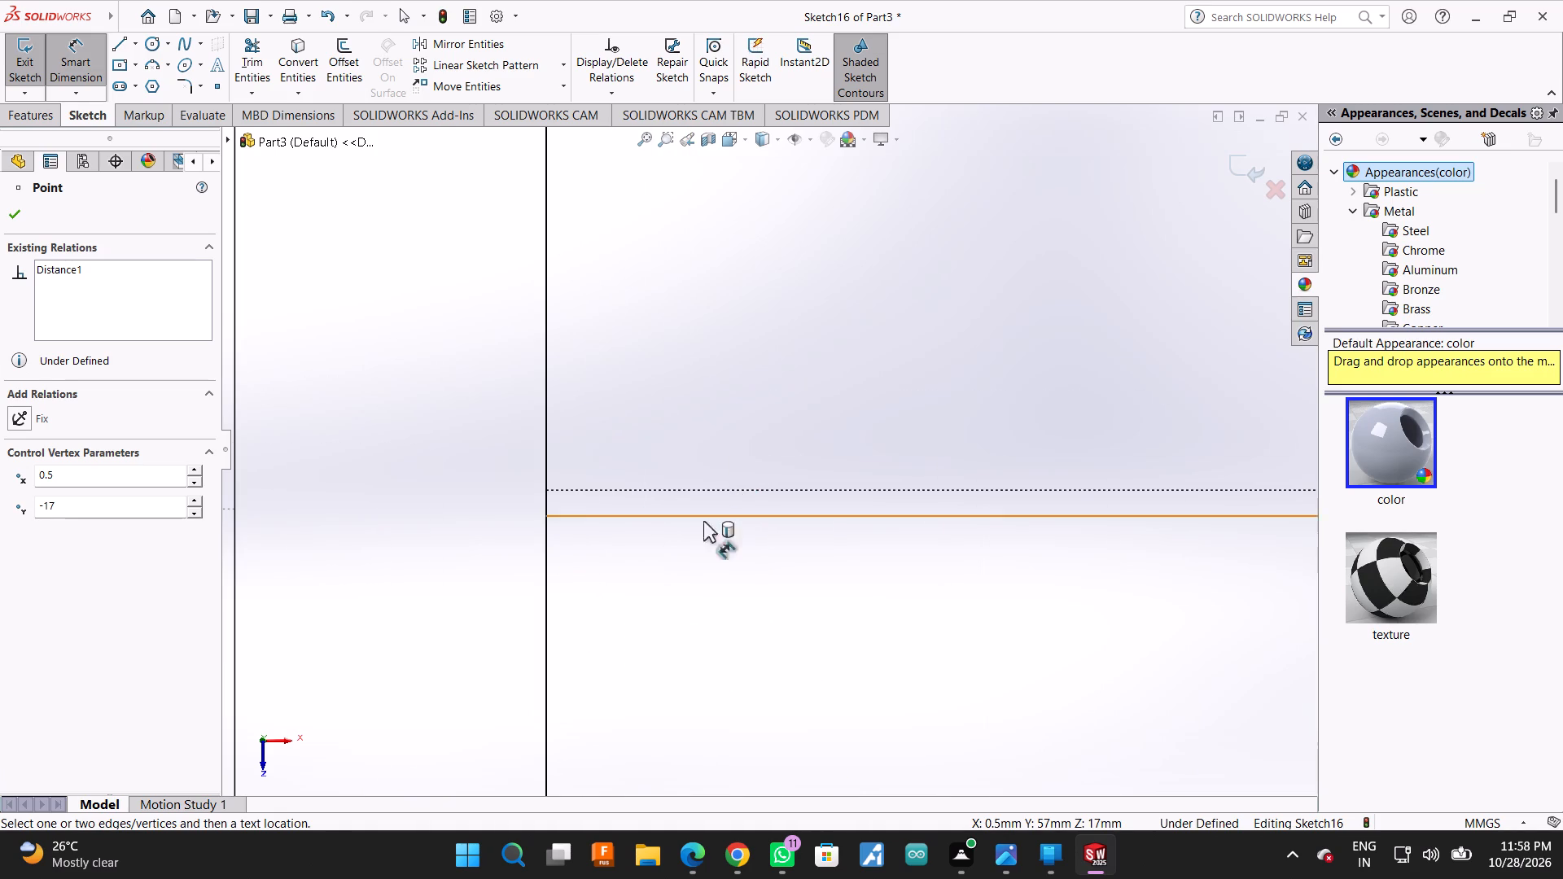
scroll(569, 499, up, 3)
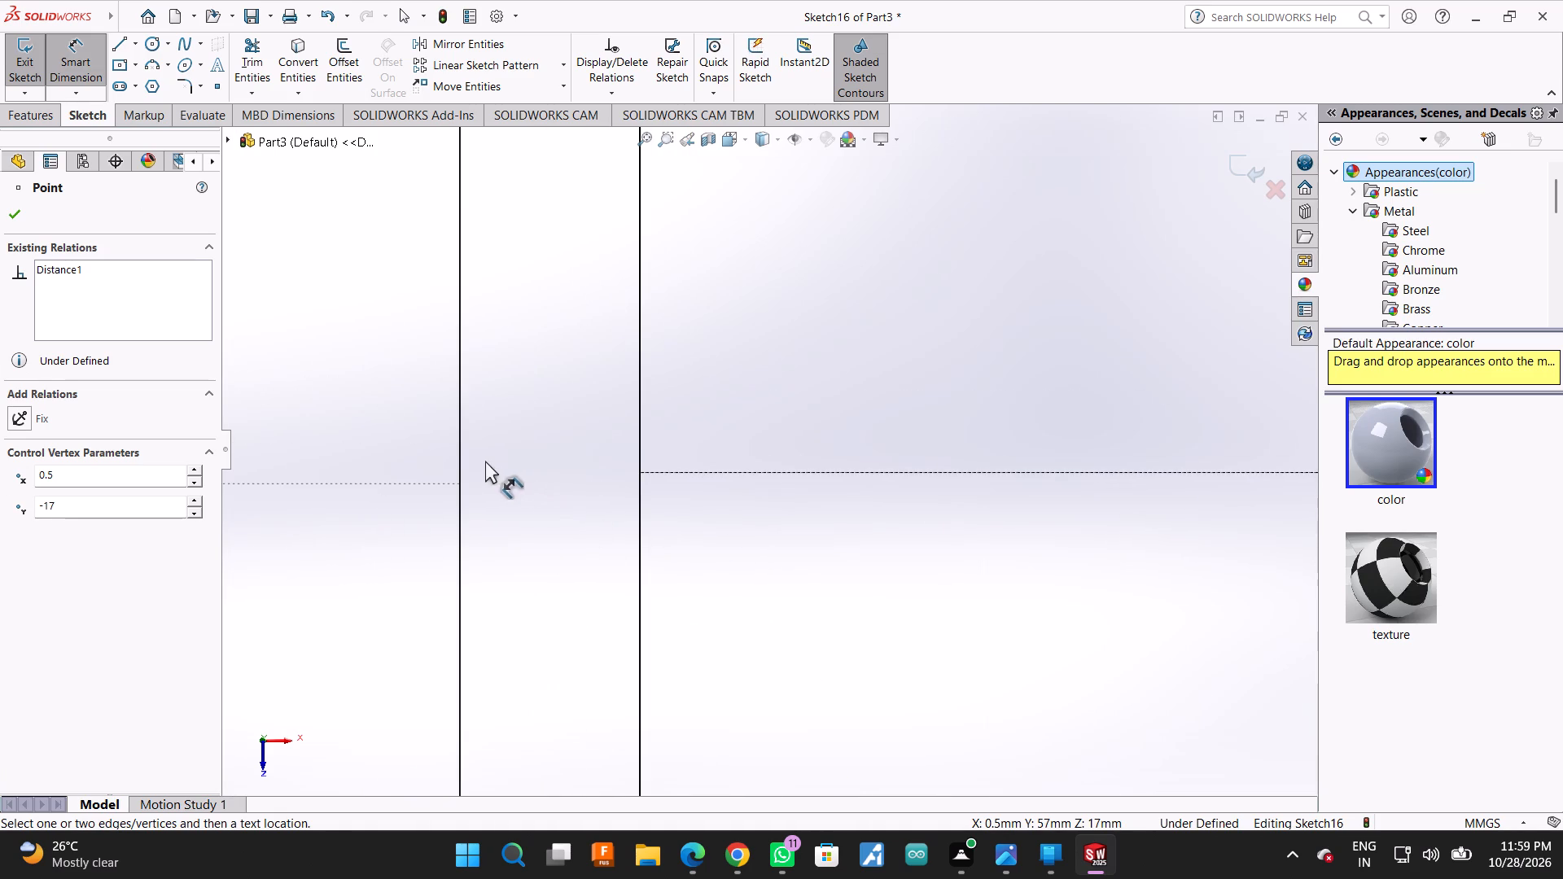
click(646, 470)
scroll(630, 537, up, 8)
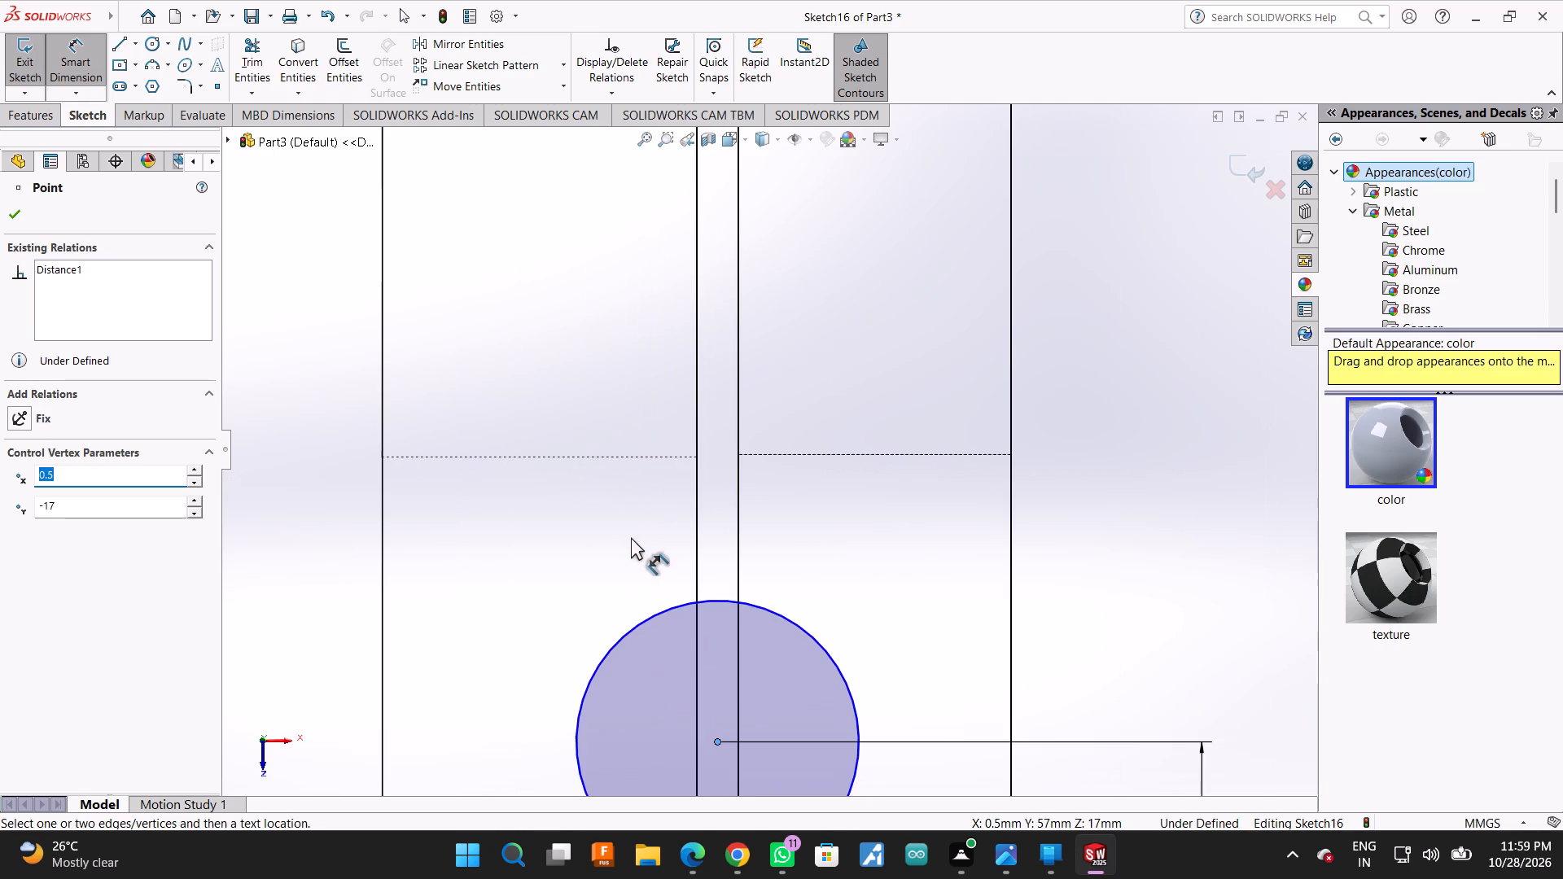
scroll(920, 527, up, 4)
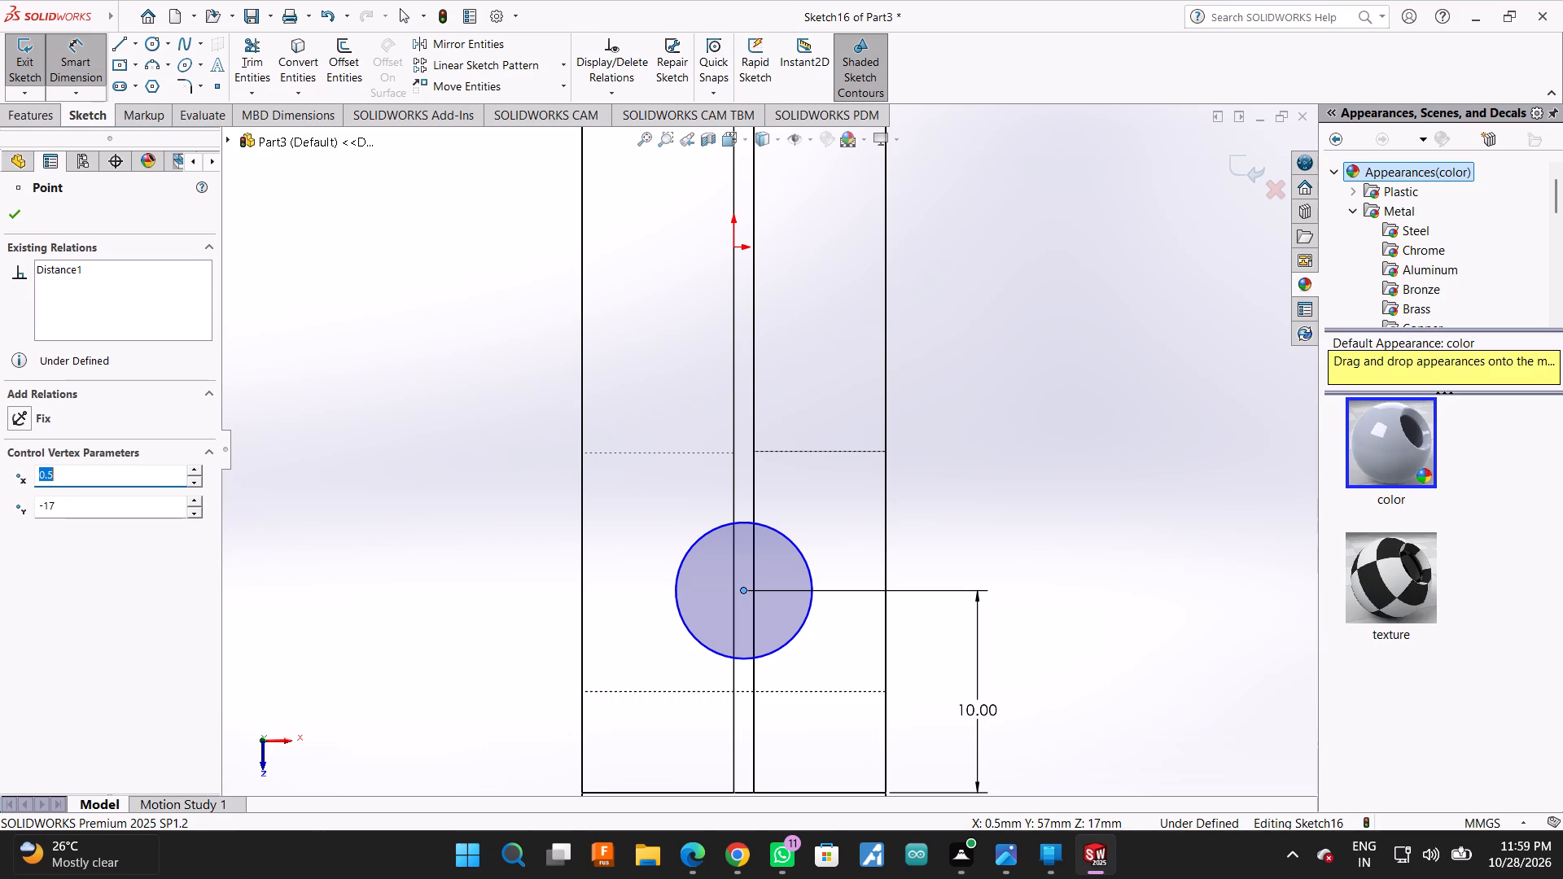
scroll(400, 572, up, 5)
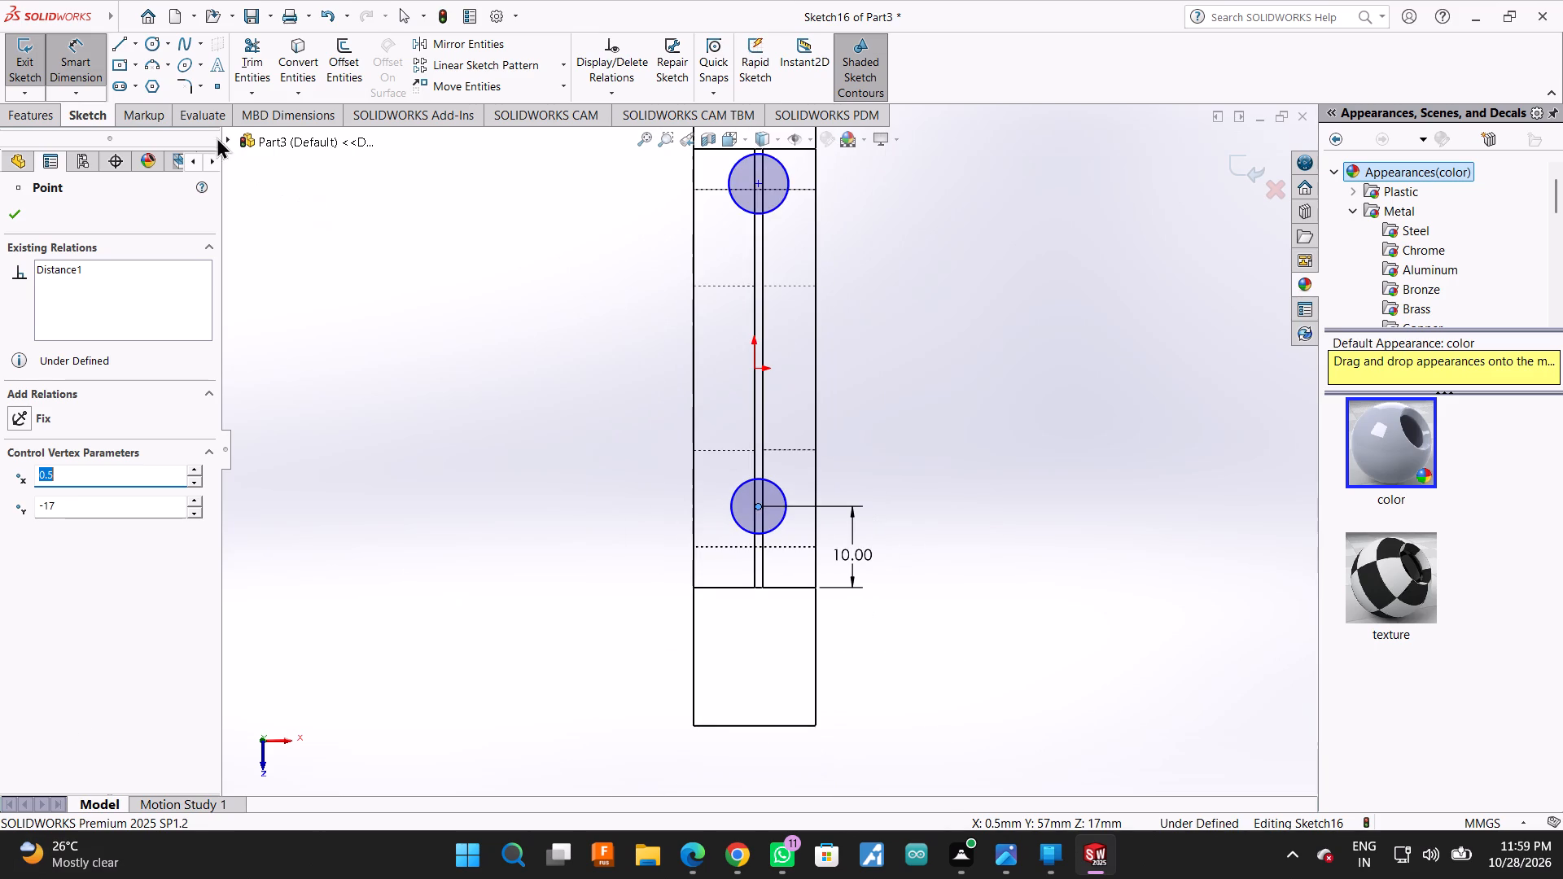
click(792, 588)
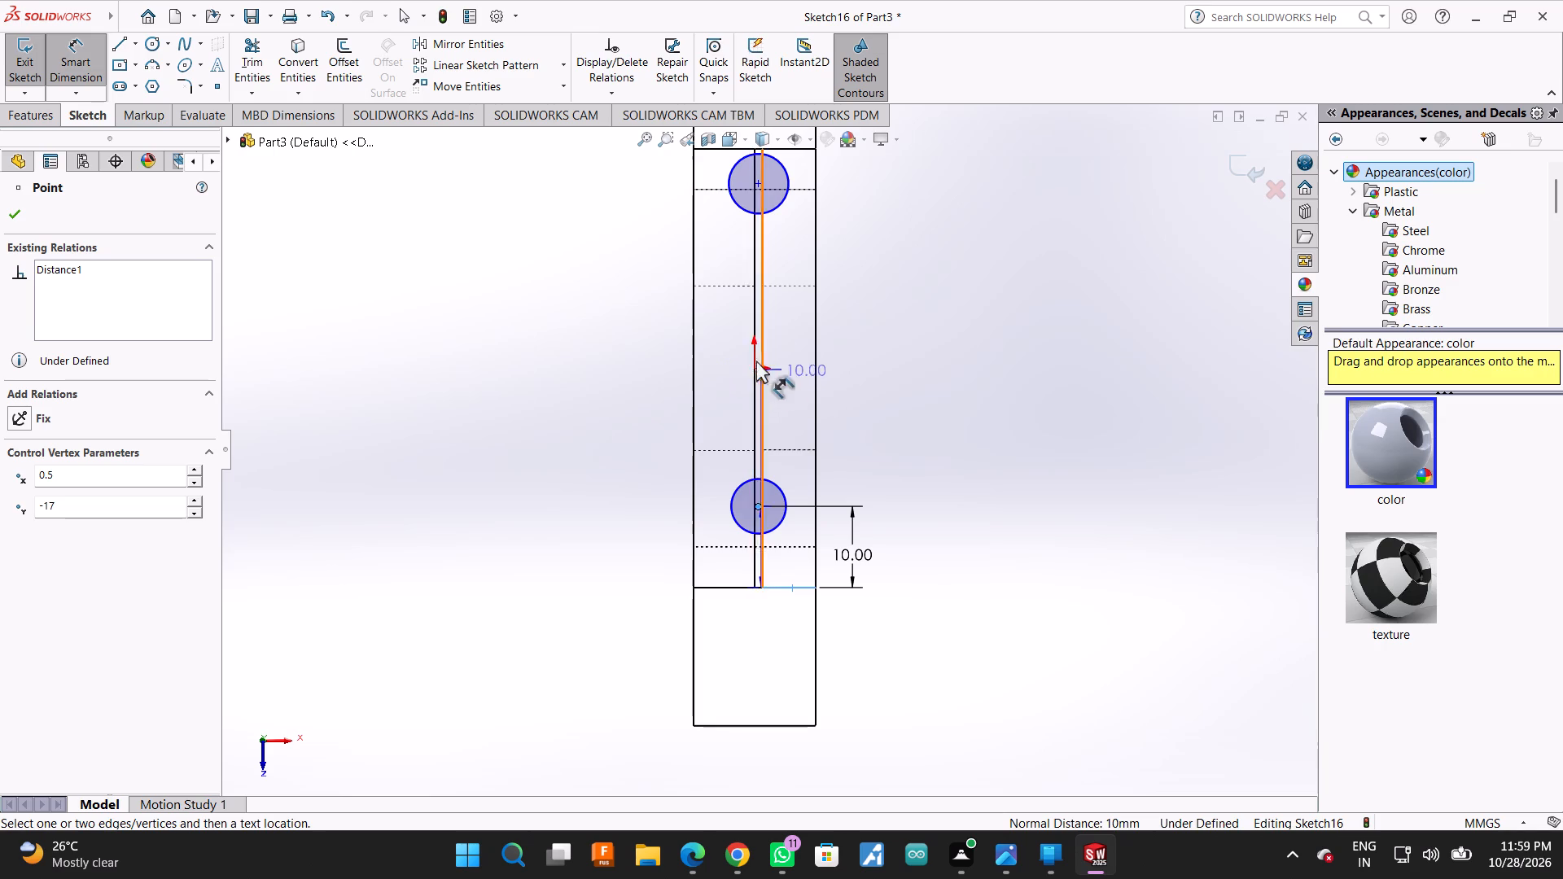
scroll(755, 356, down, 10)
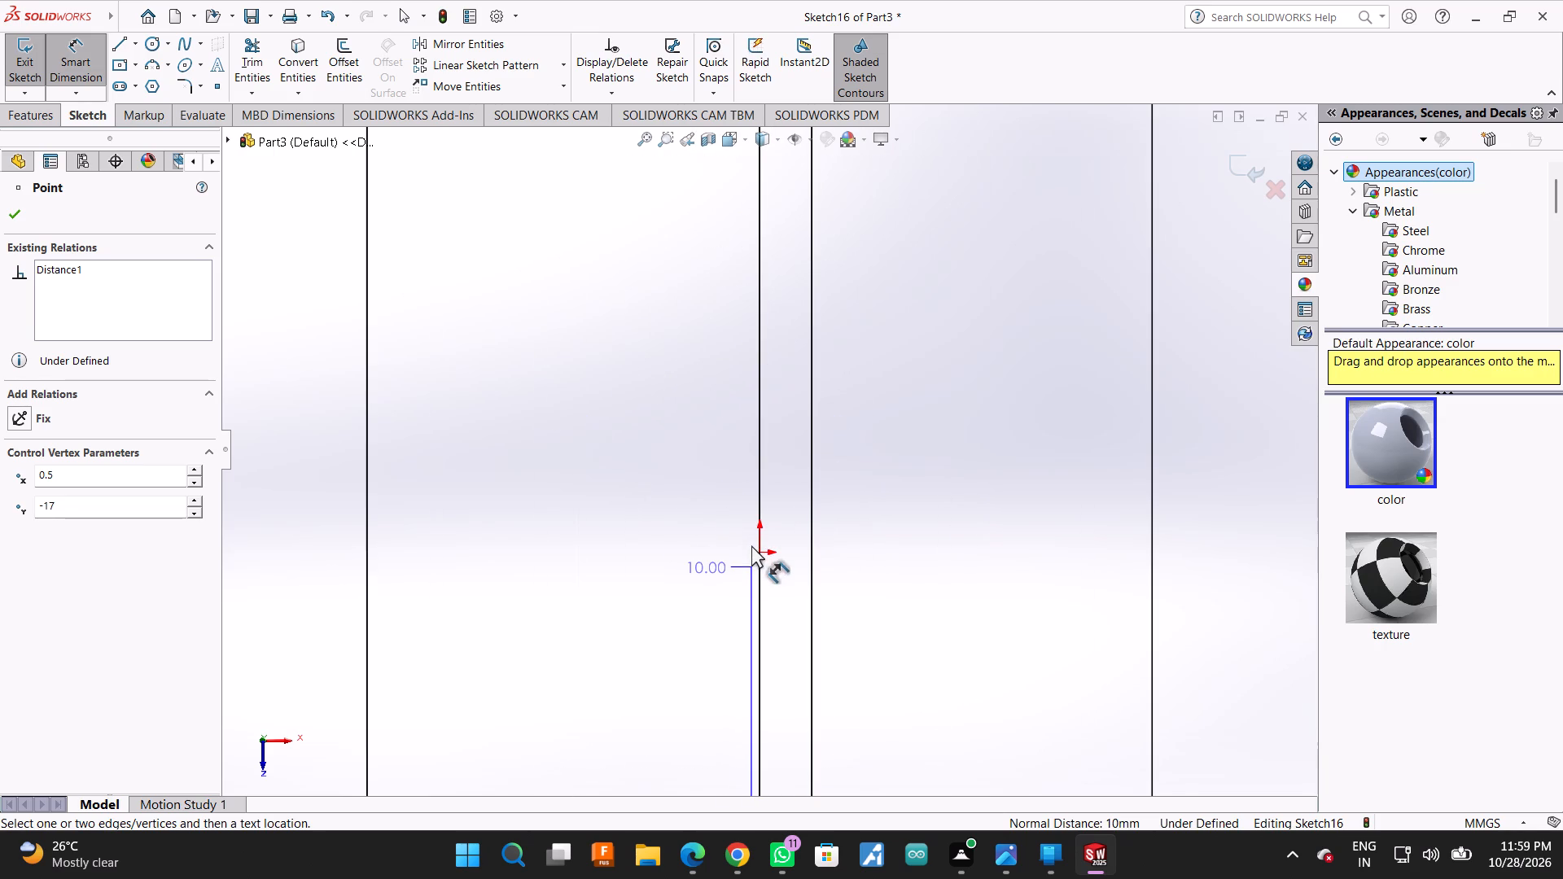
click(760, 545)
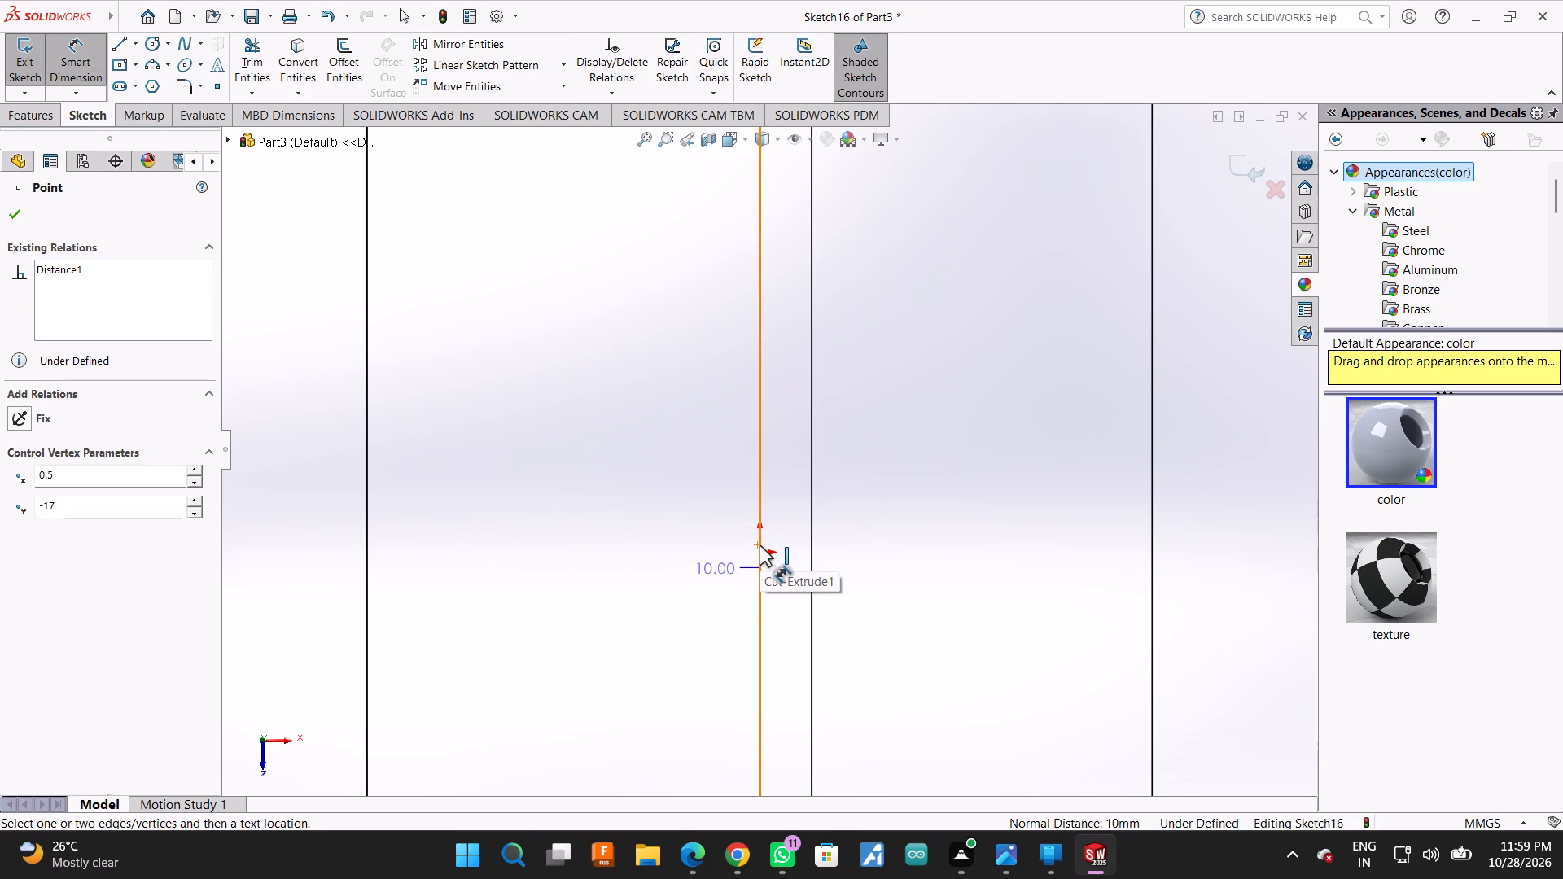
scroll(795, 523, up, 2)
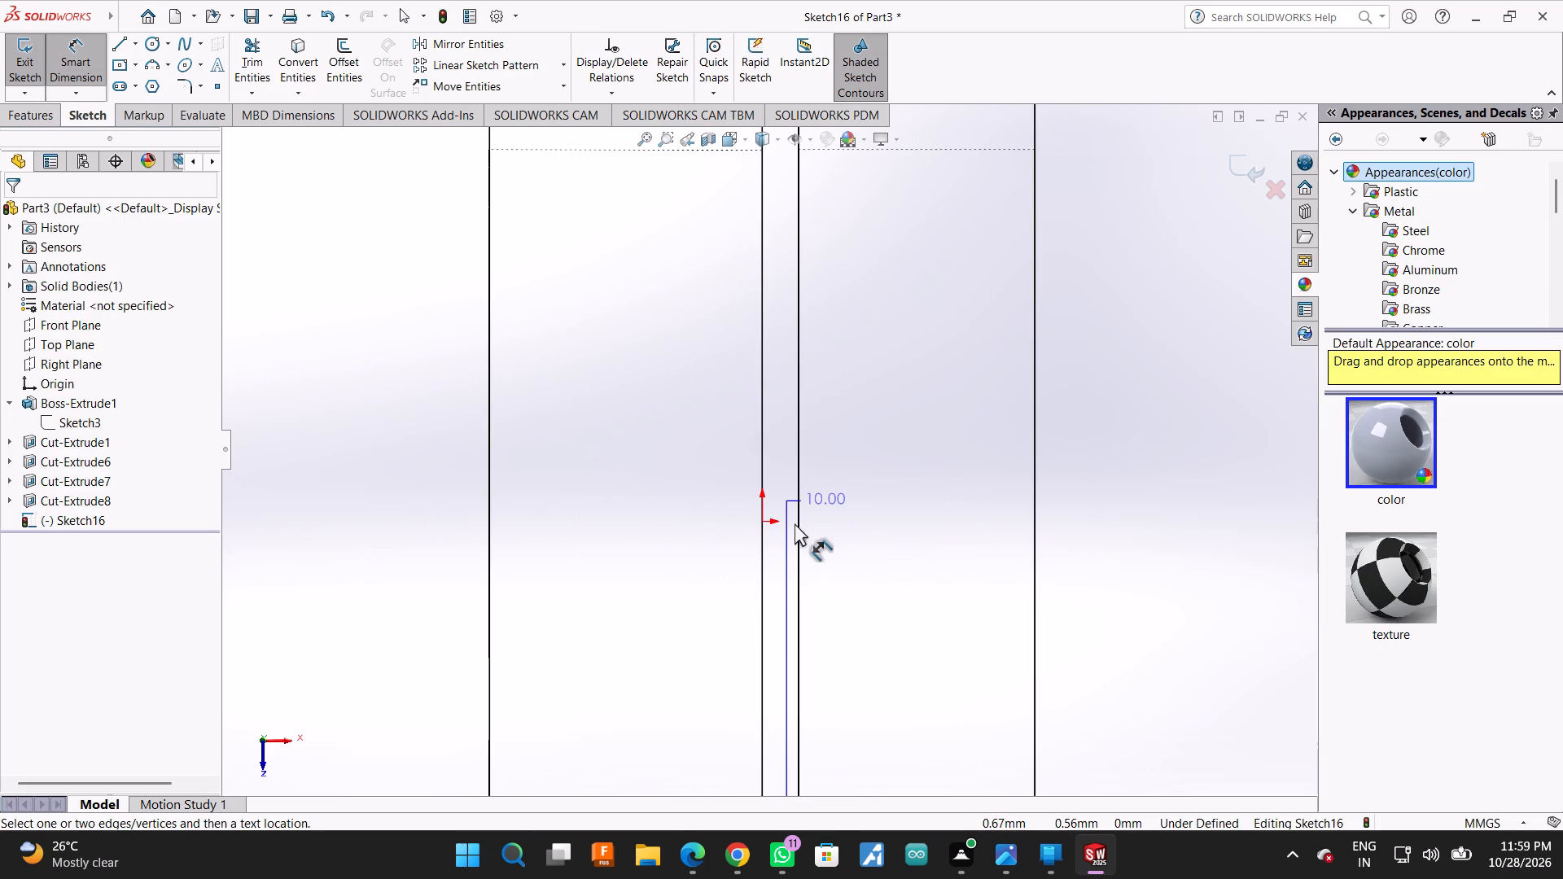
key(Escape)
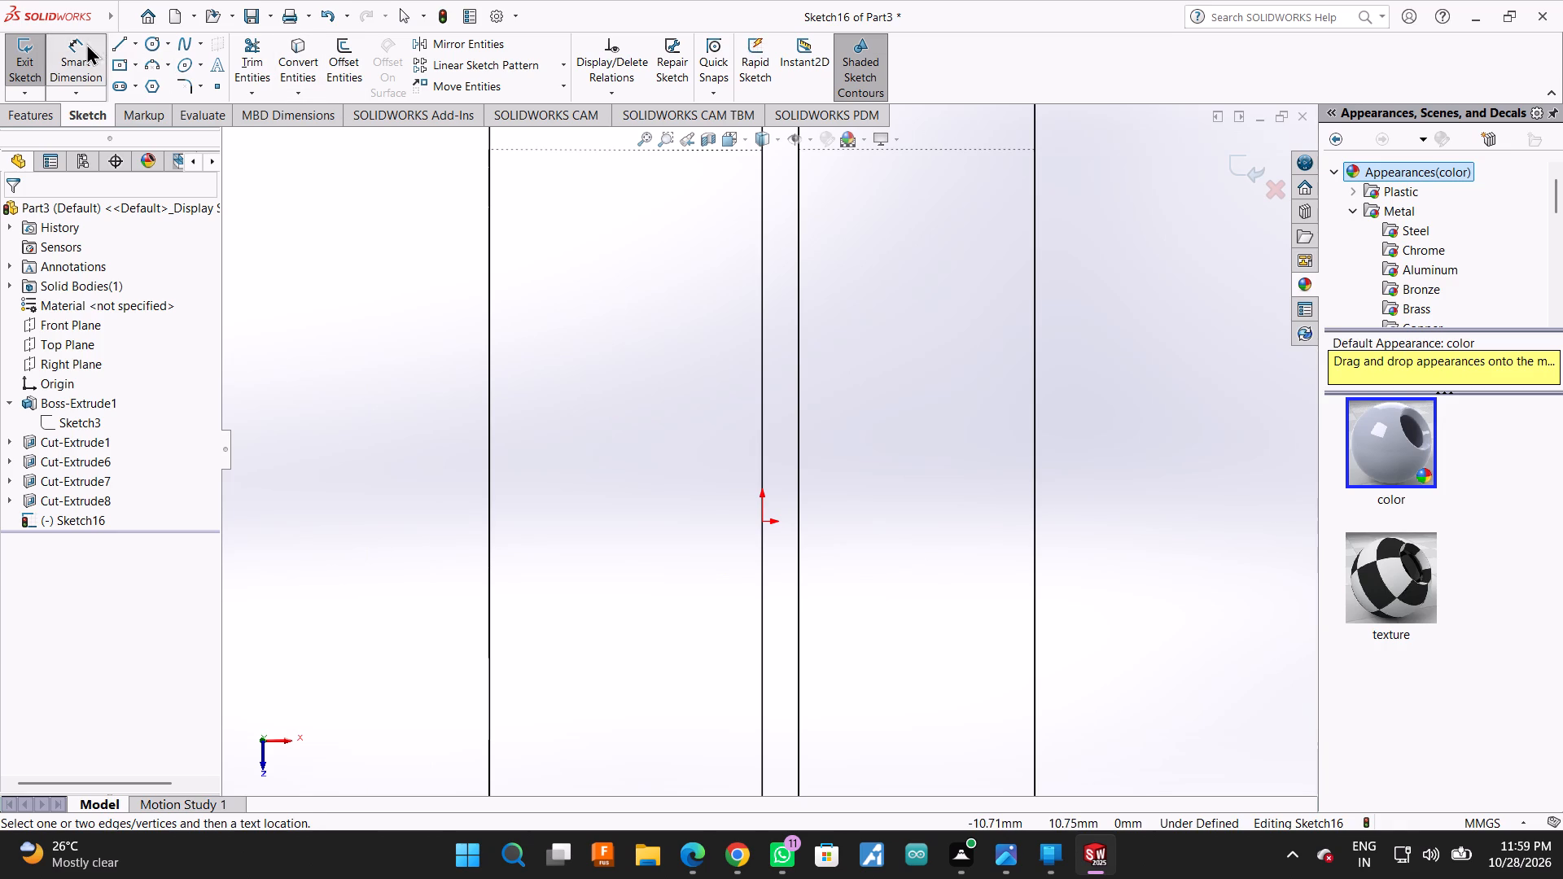
Add a driven dimension from the origin to the top face's end edge nearest the second circle.
click(86, 43)
click(88, 53)
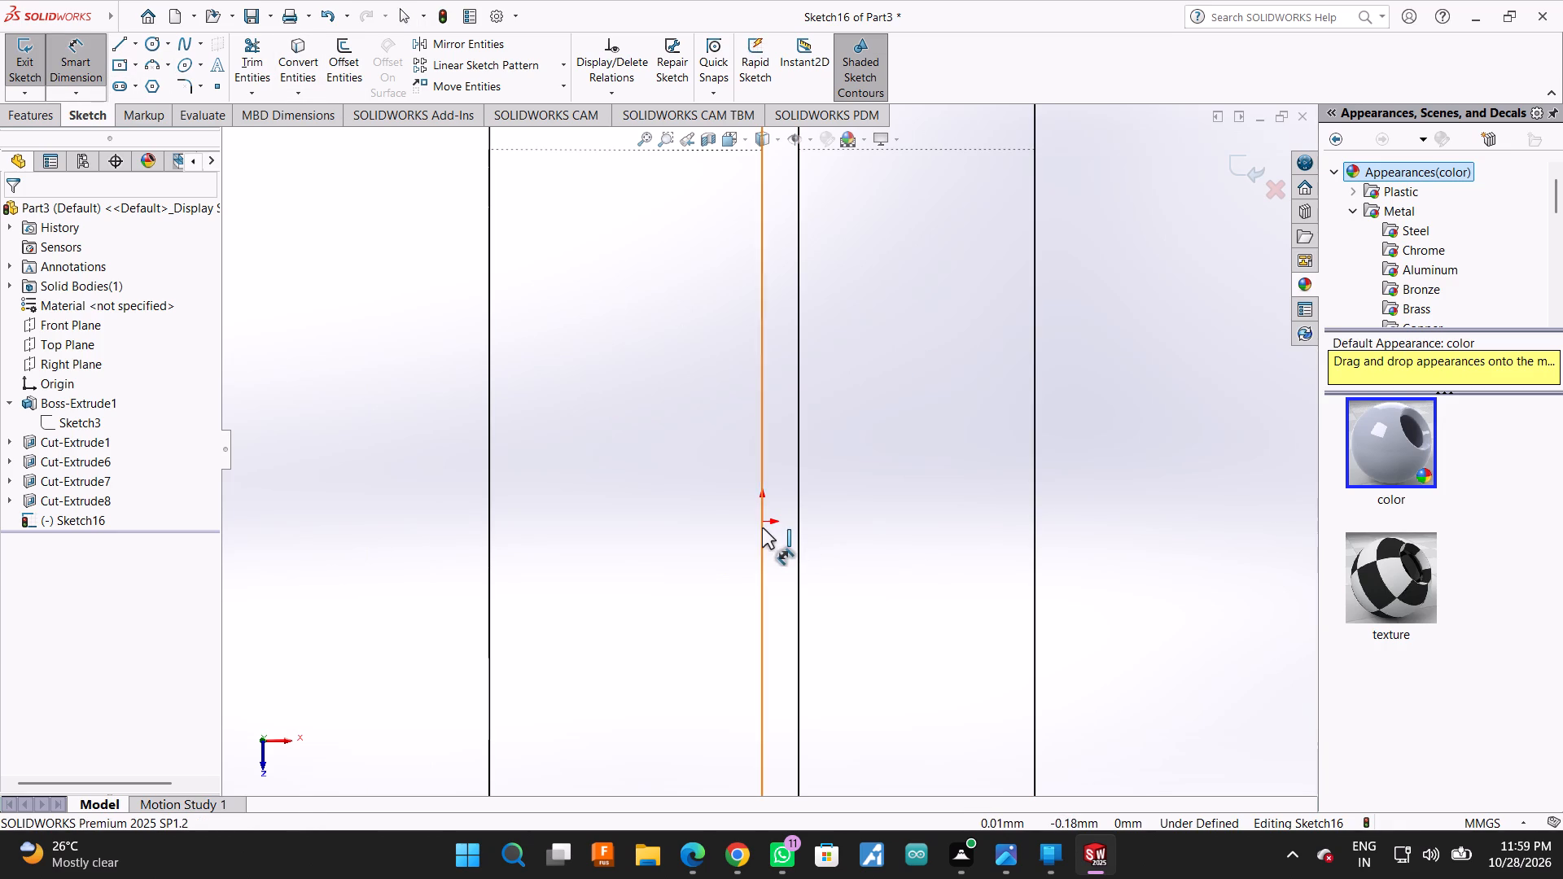
click(761, 526)
scroll(789, 493, up, 6)
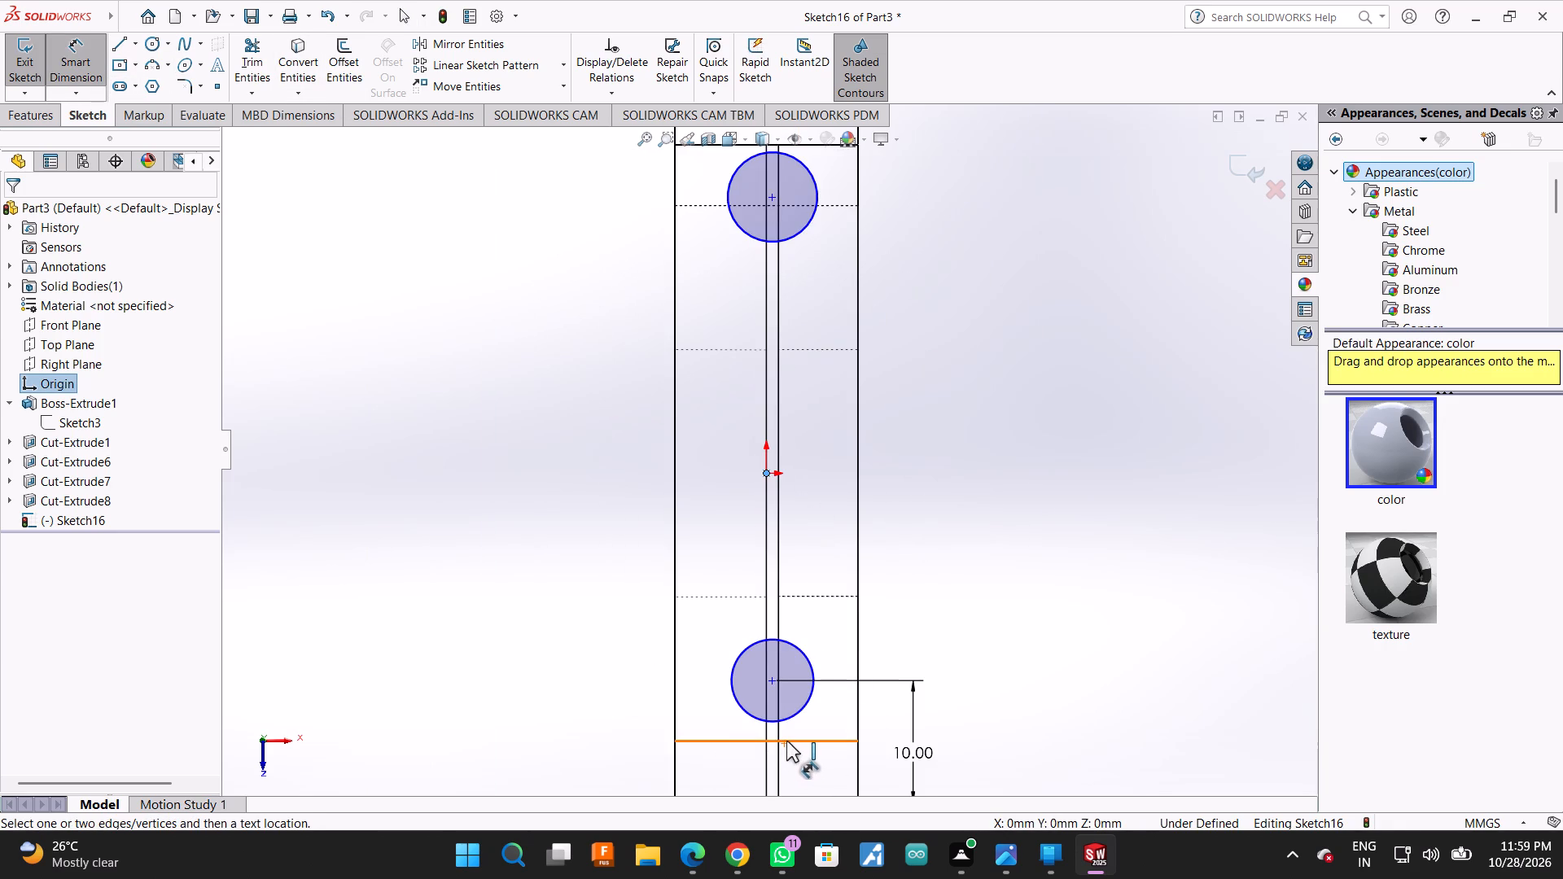
scroll(786, 741, up, 3)
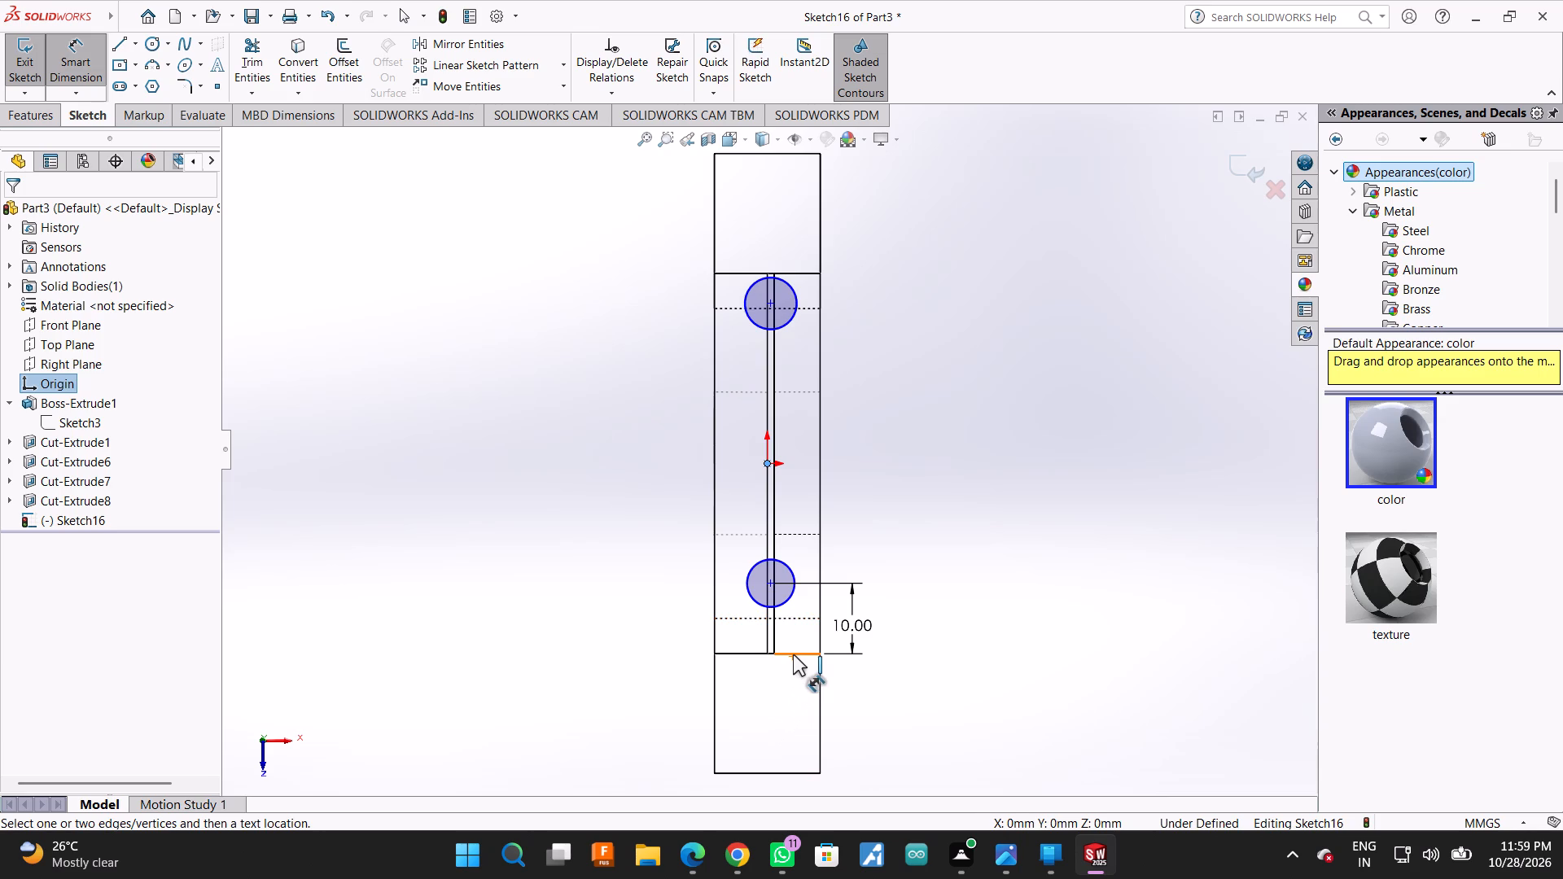
click(793, 654)
click(620, 537)
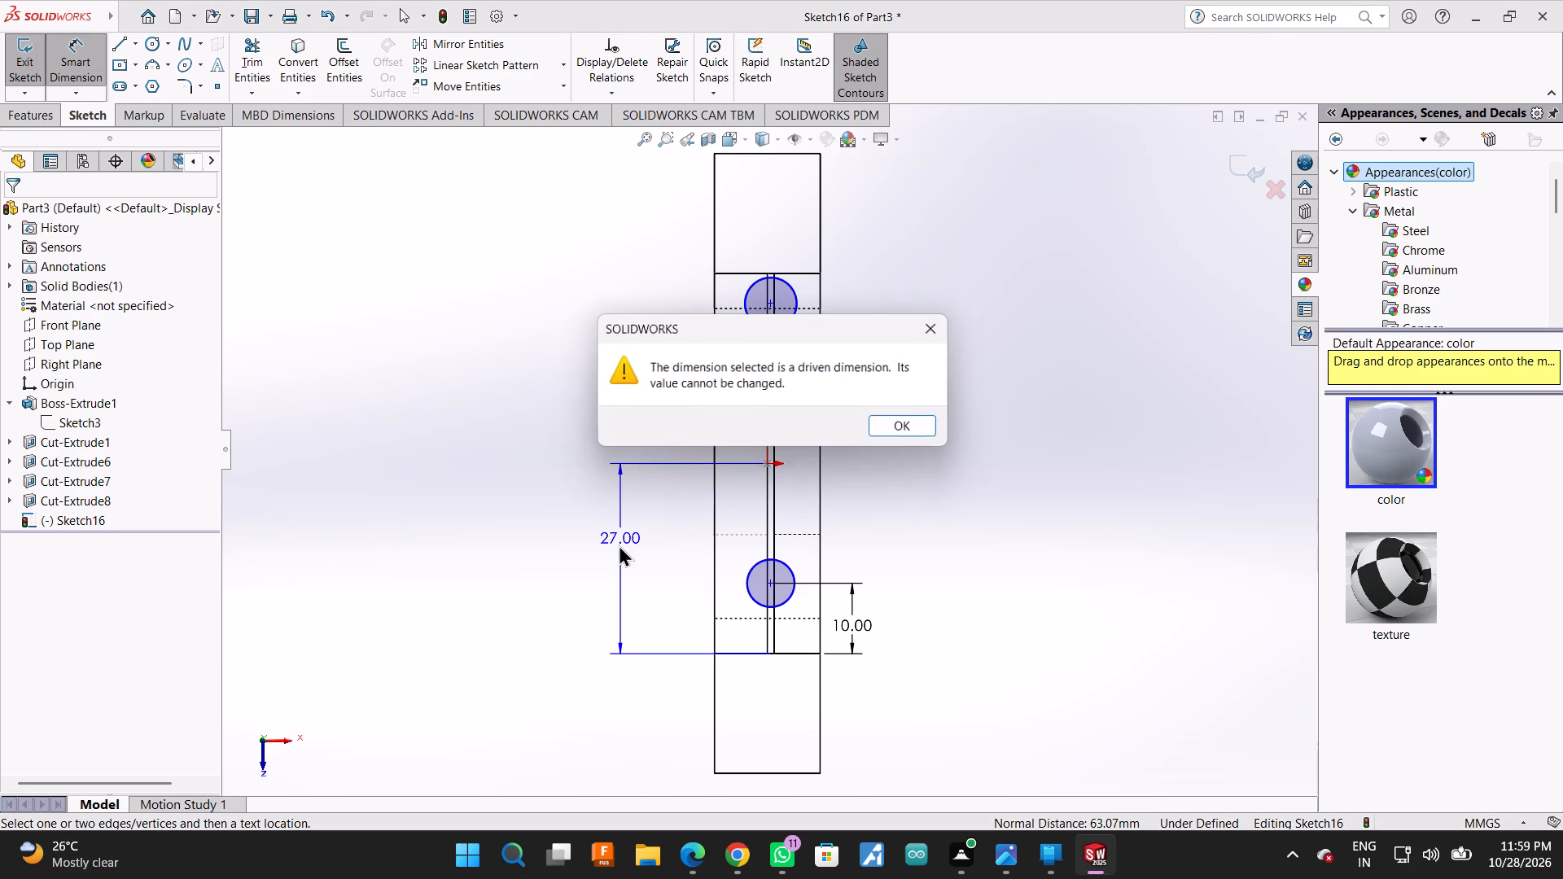
click(899, 438)
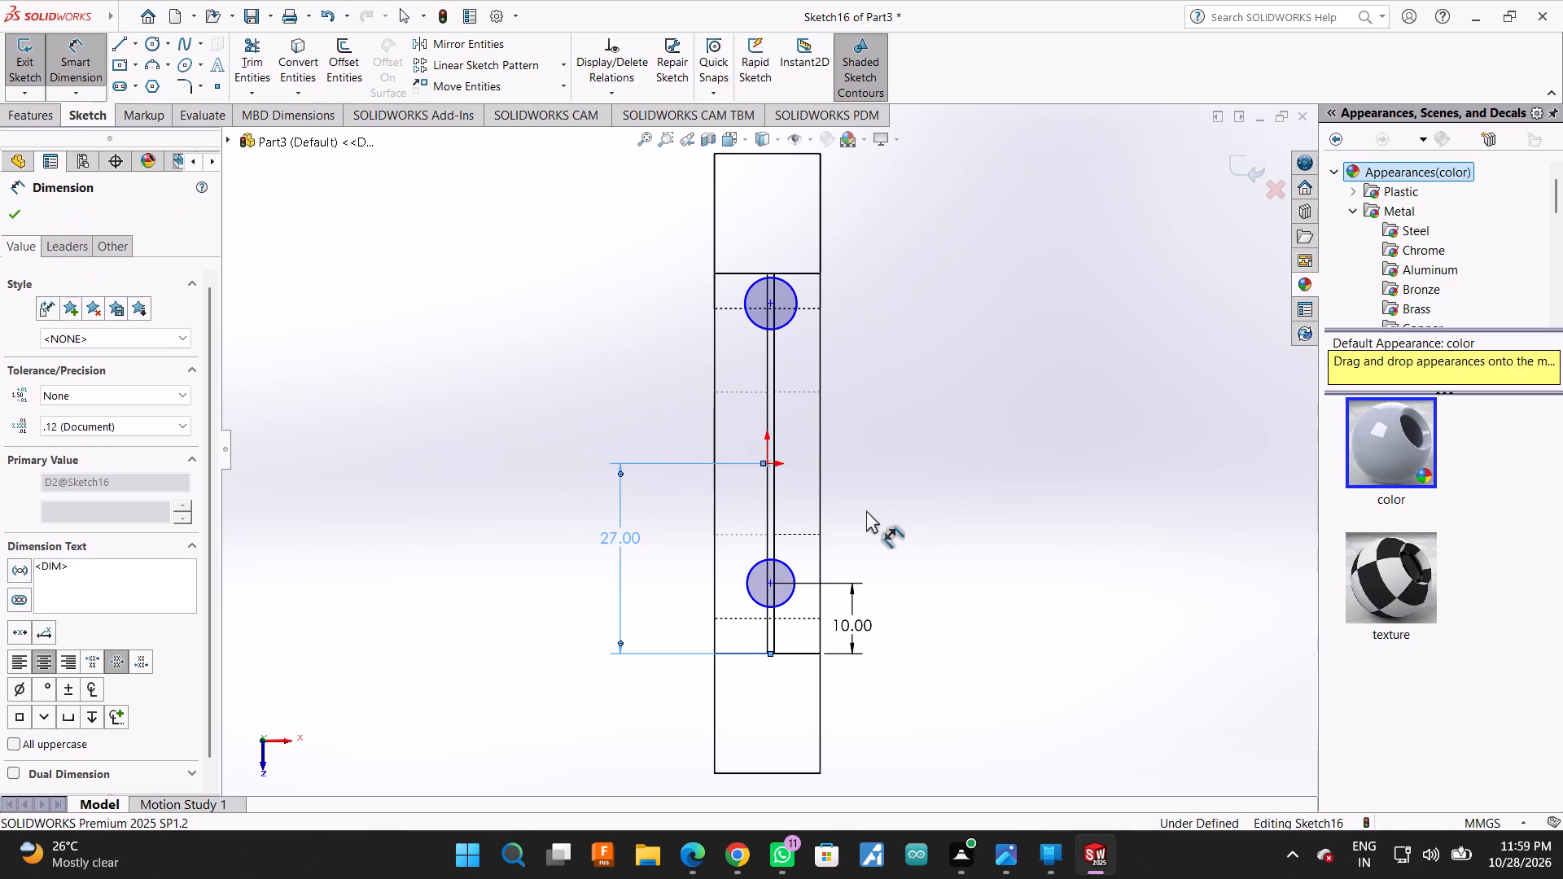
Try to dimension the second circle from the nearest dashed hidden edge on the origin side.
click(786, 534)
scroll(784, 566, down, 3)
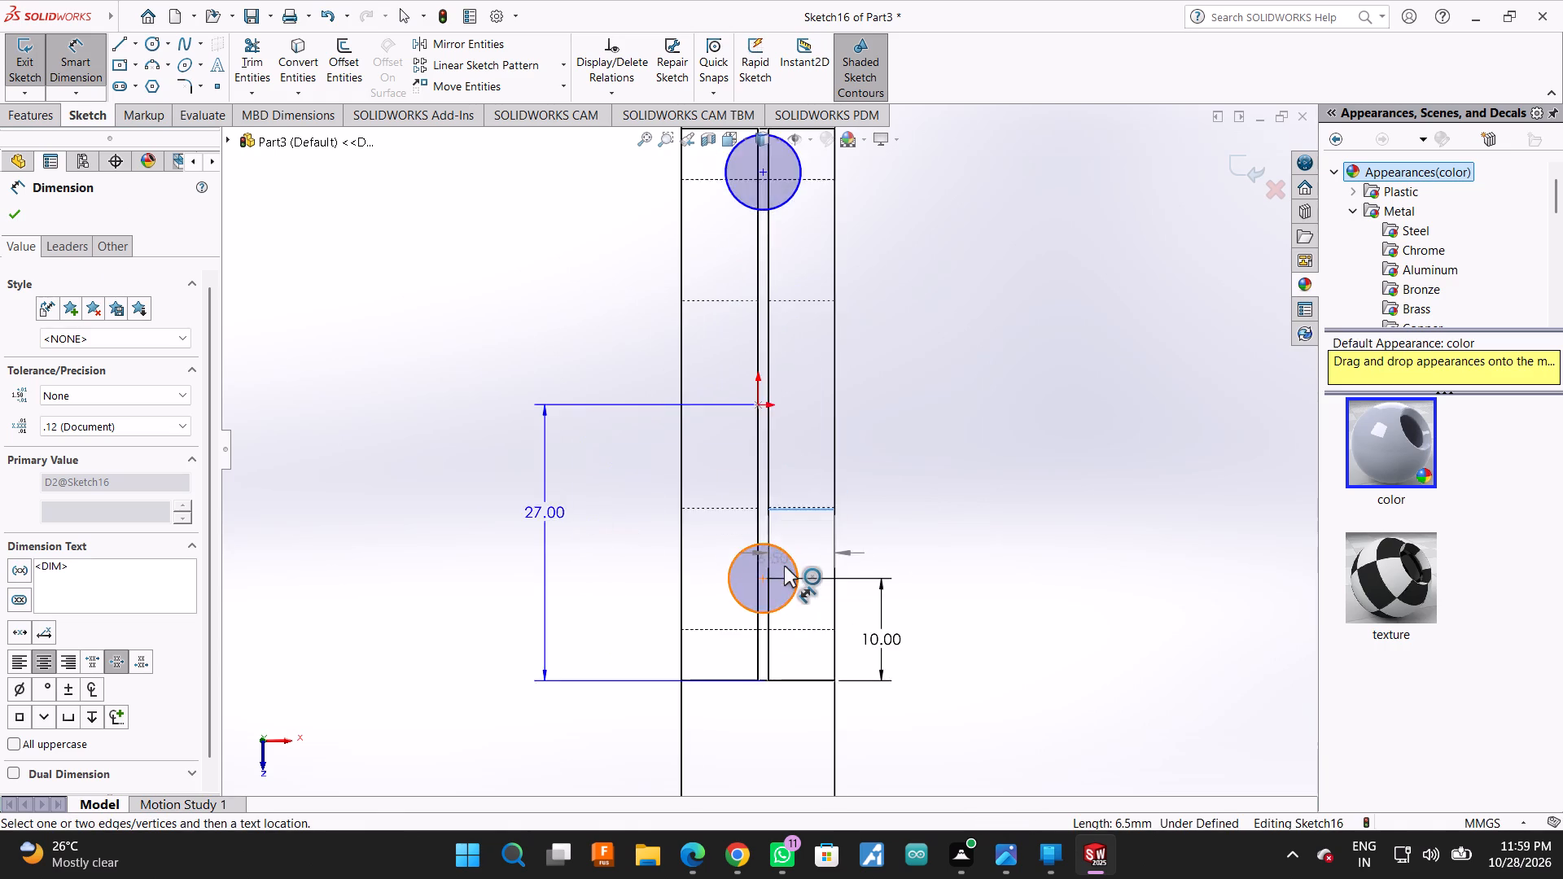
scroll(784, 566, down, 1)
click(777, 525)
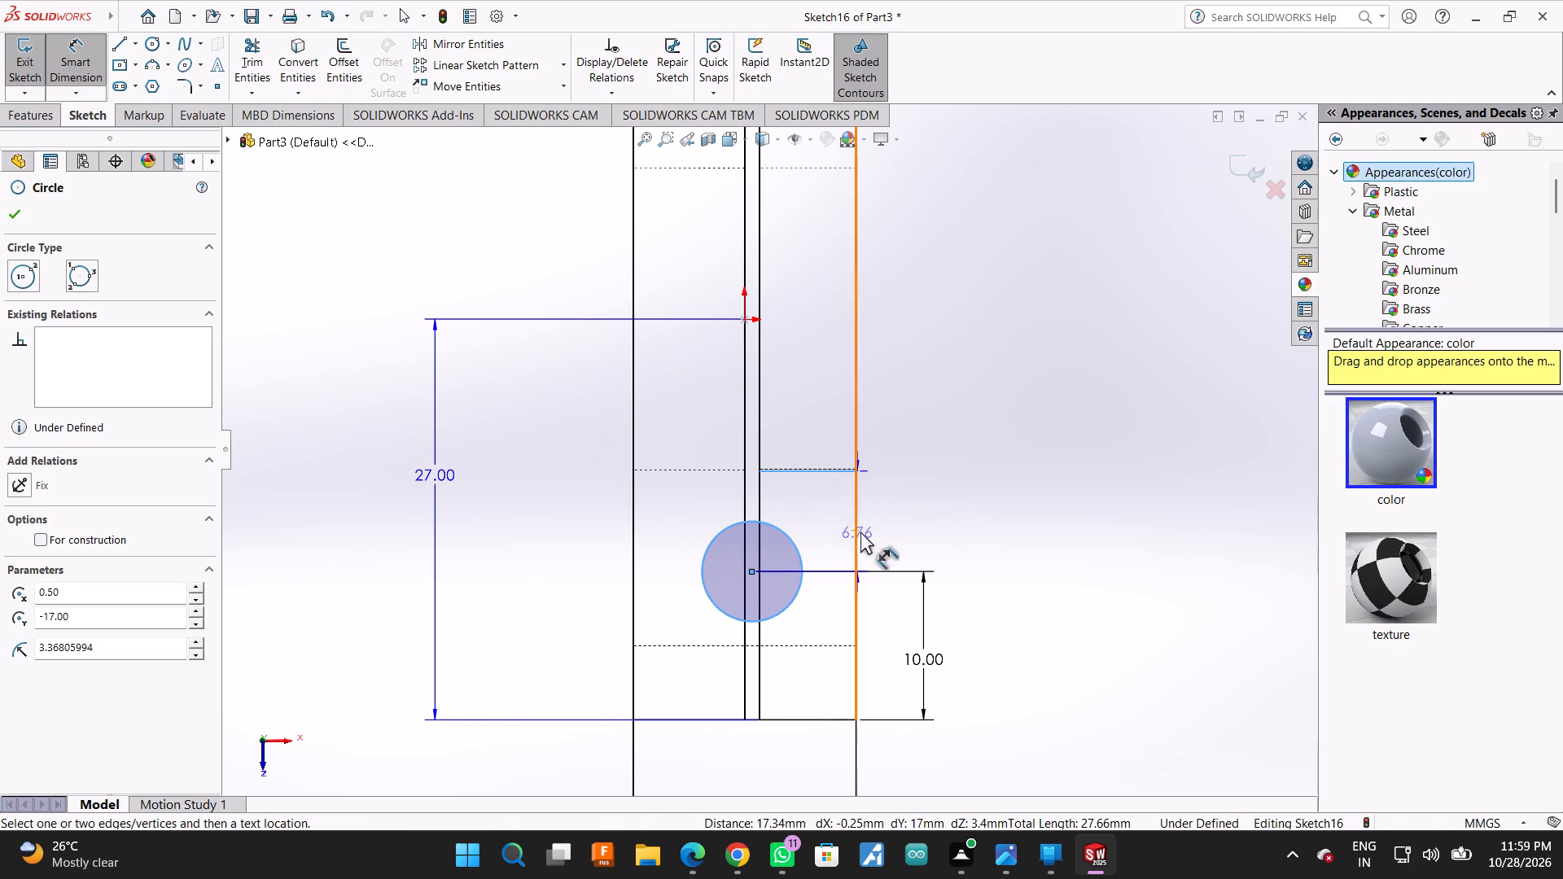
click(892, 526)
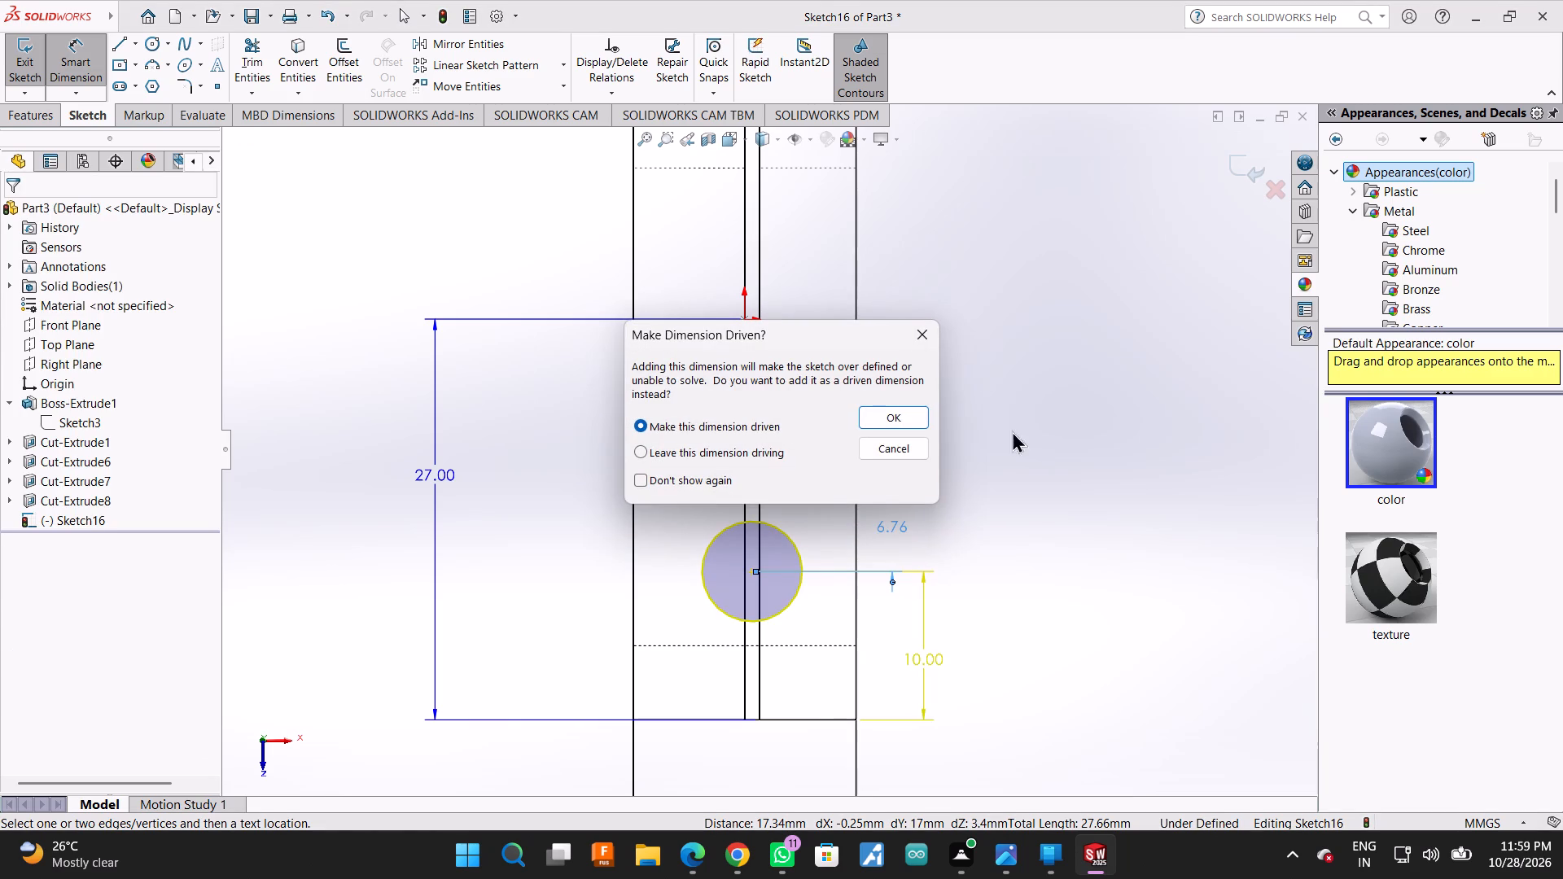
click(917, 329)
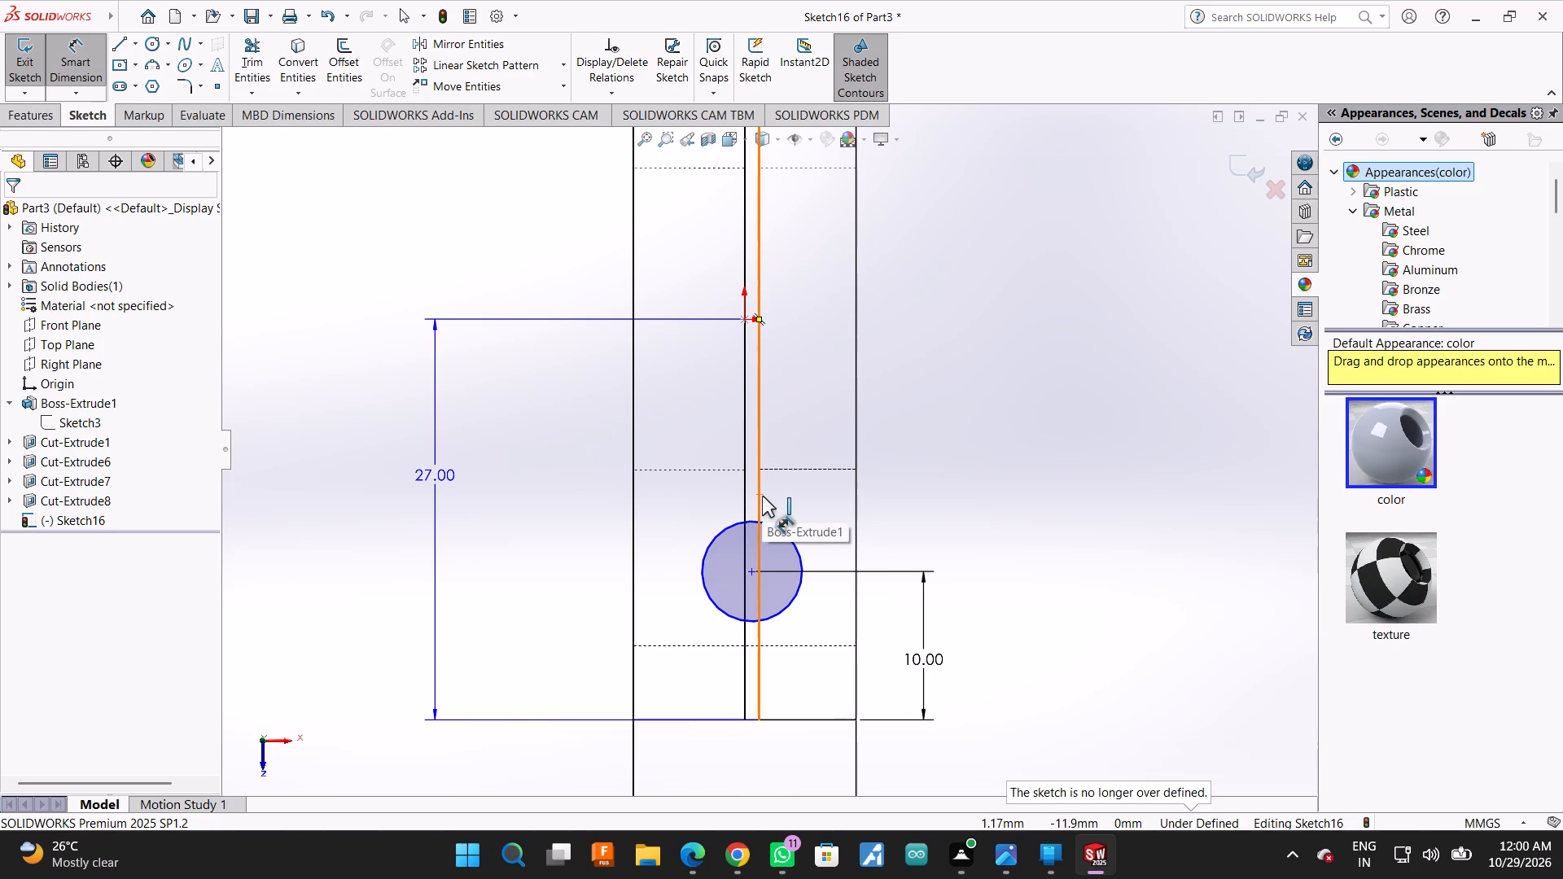
Sketch a horizontal construction centerline about 15 mm long across the block's full width, through the second circle's centre.
double_click(131, 45)
click(138, 47)
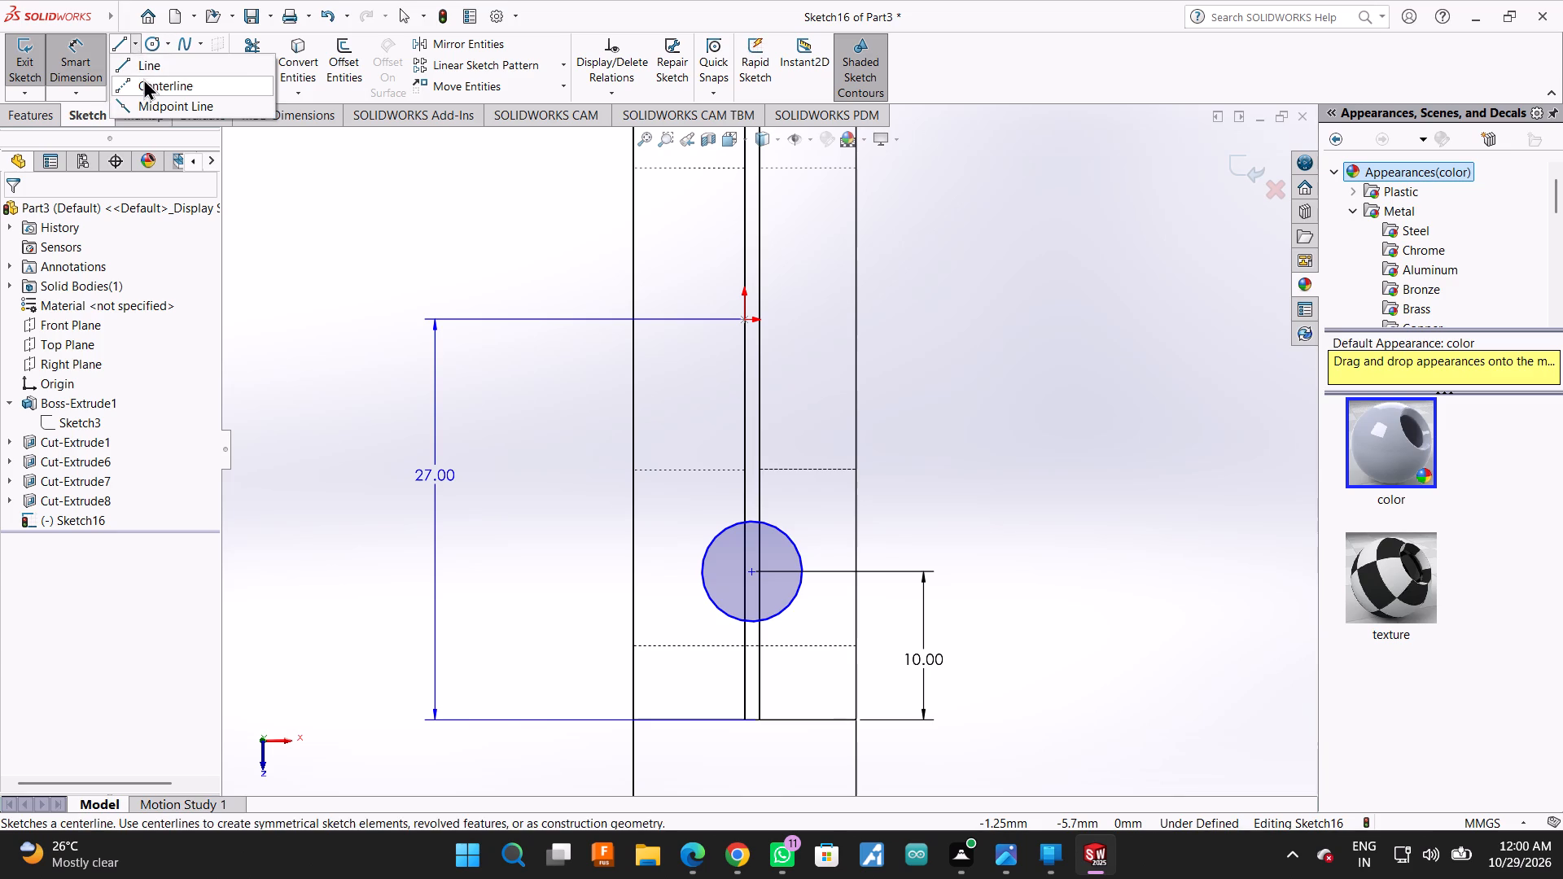
click(144, 80)
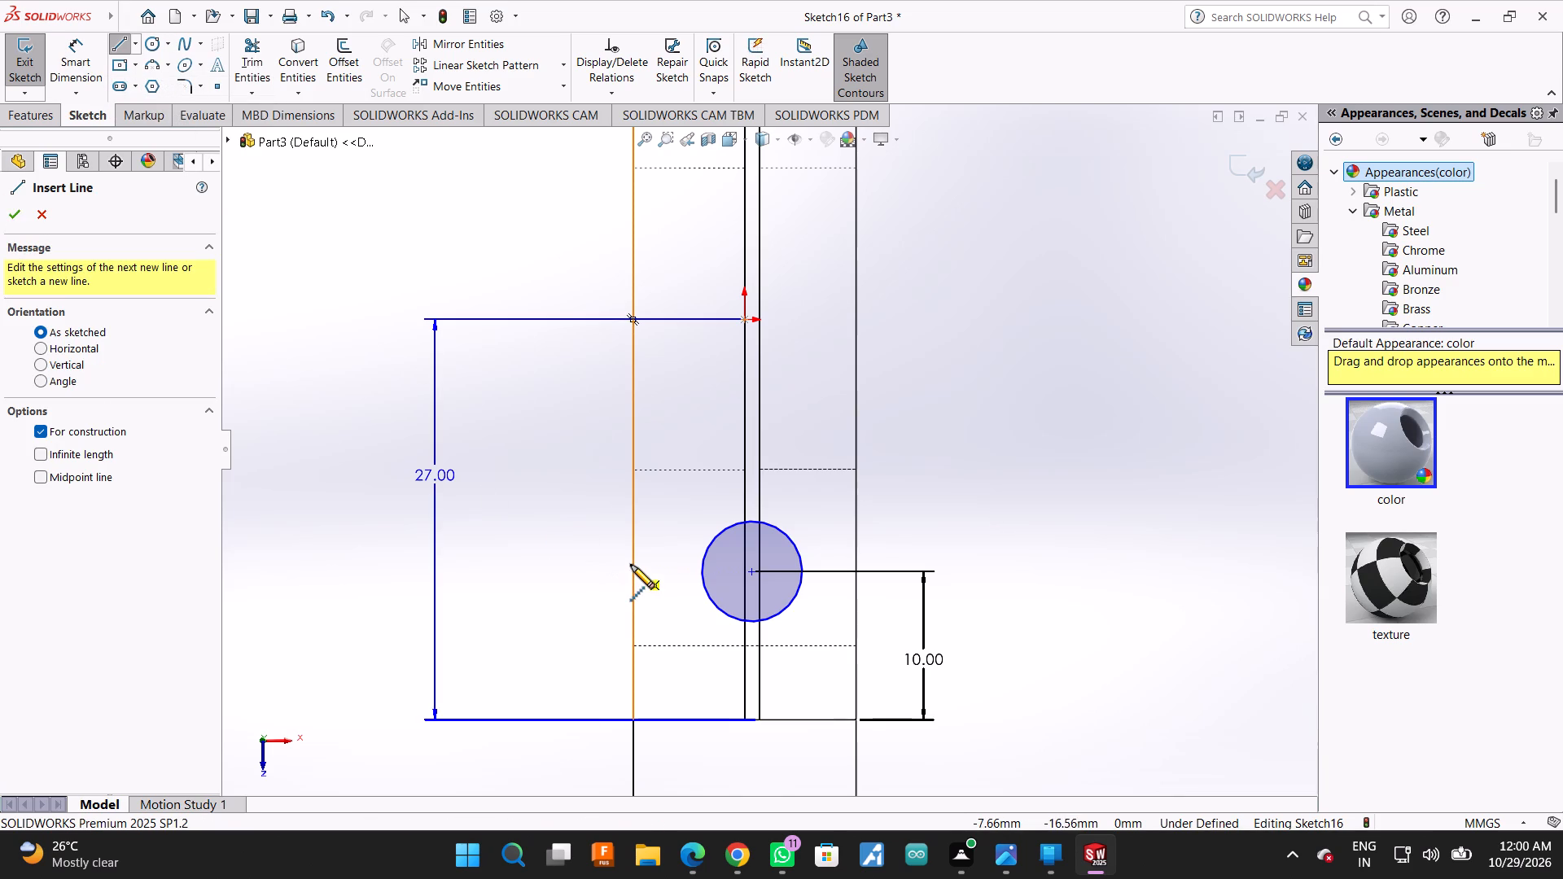
click(634, 573)
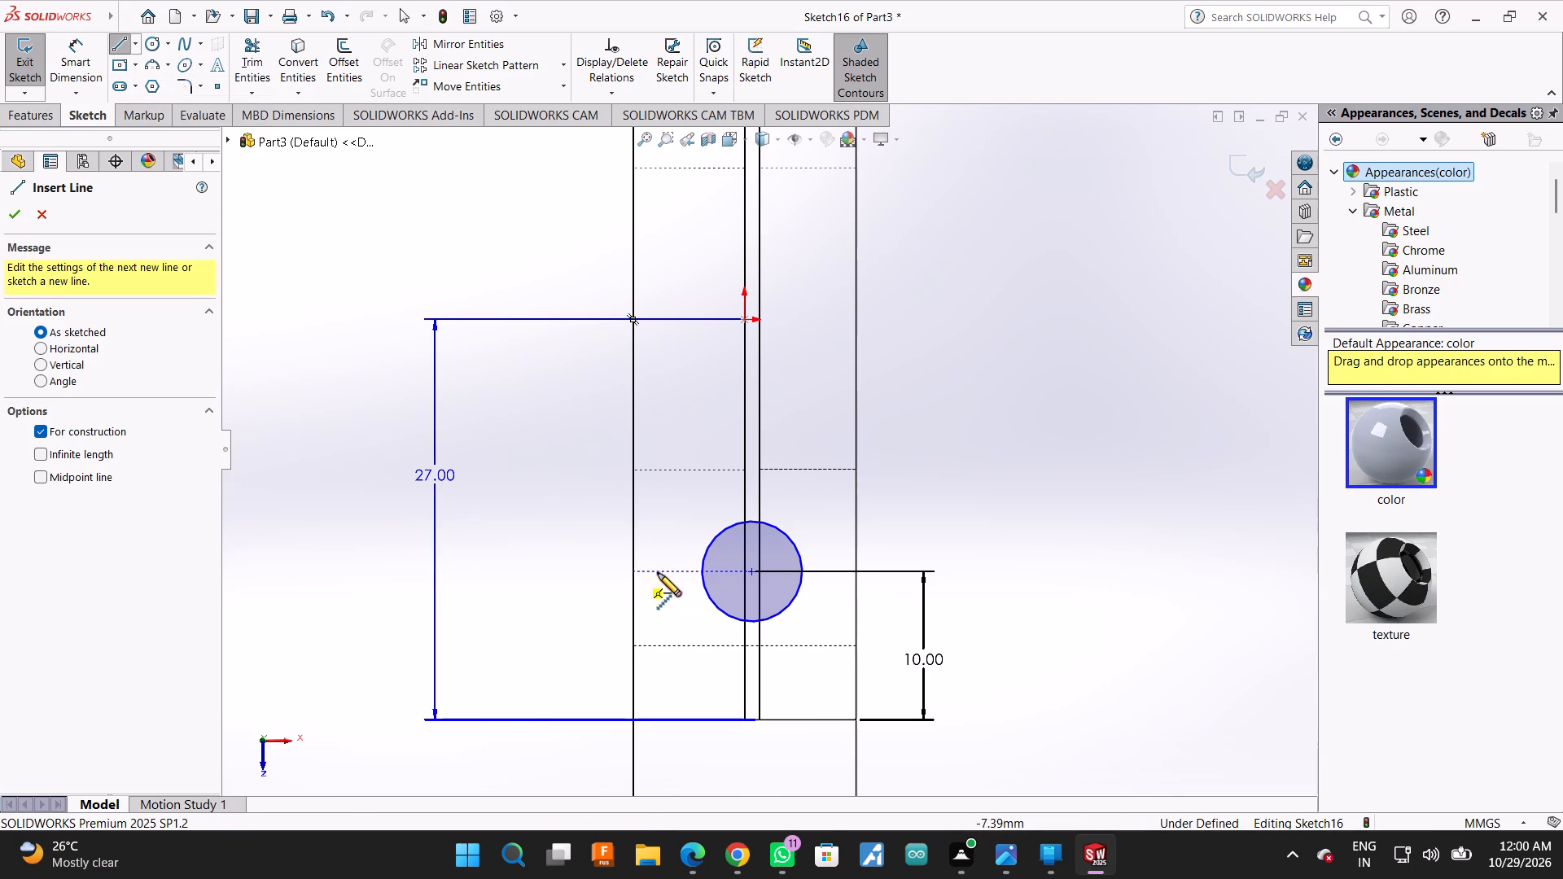
click(855, 571)
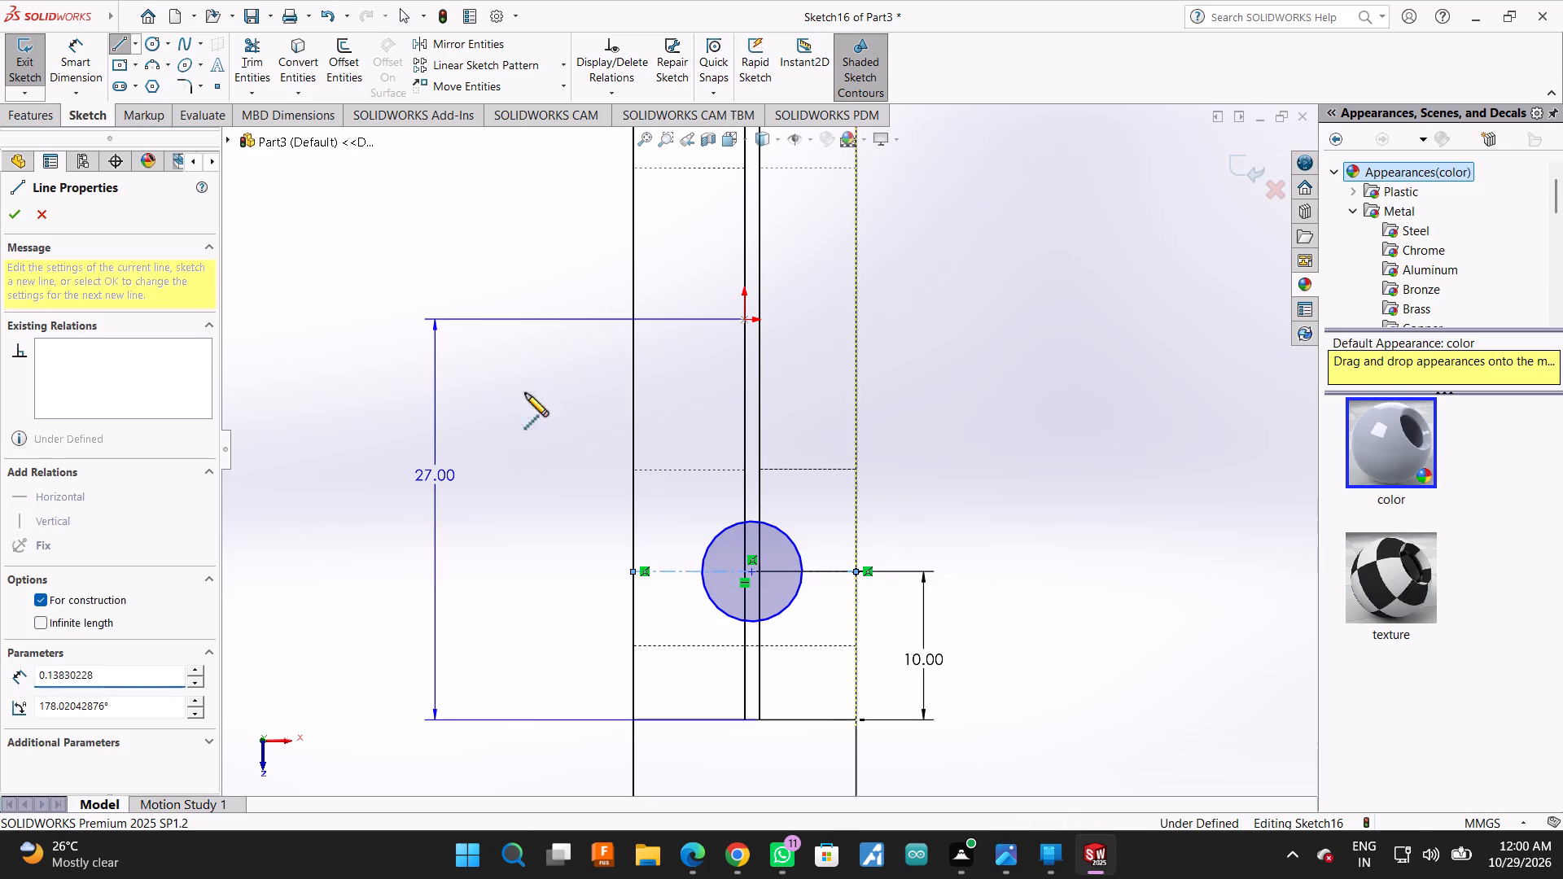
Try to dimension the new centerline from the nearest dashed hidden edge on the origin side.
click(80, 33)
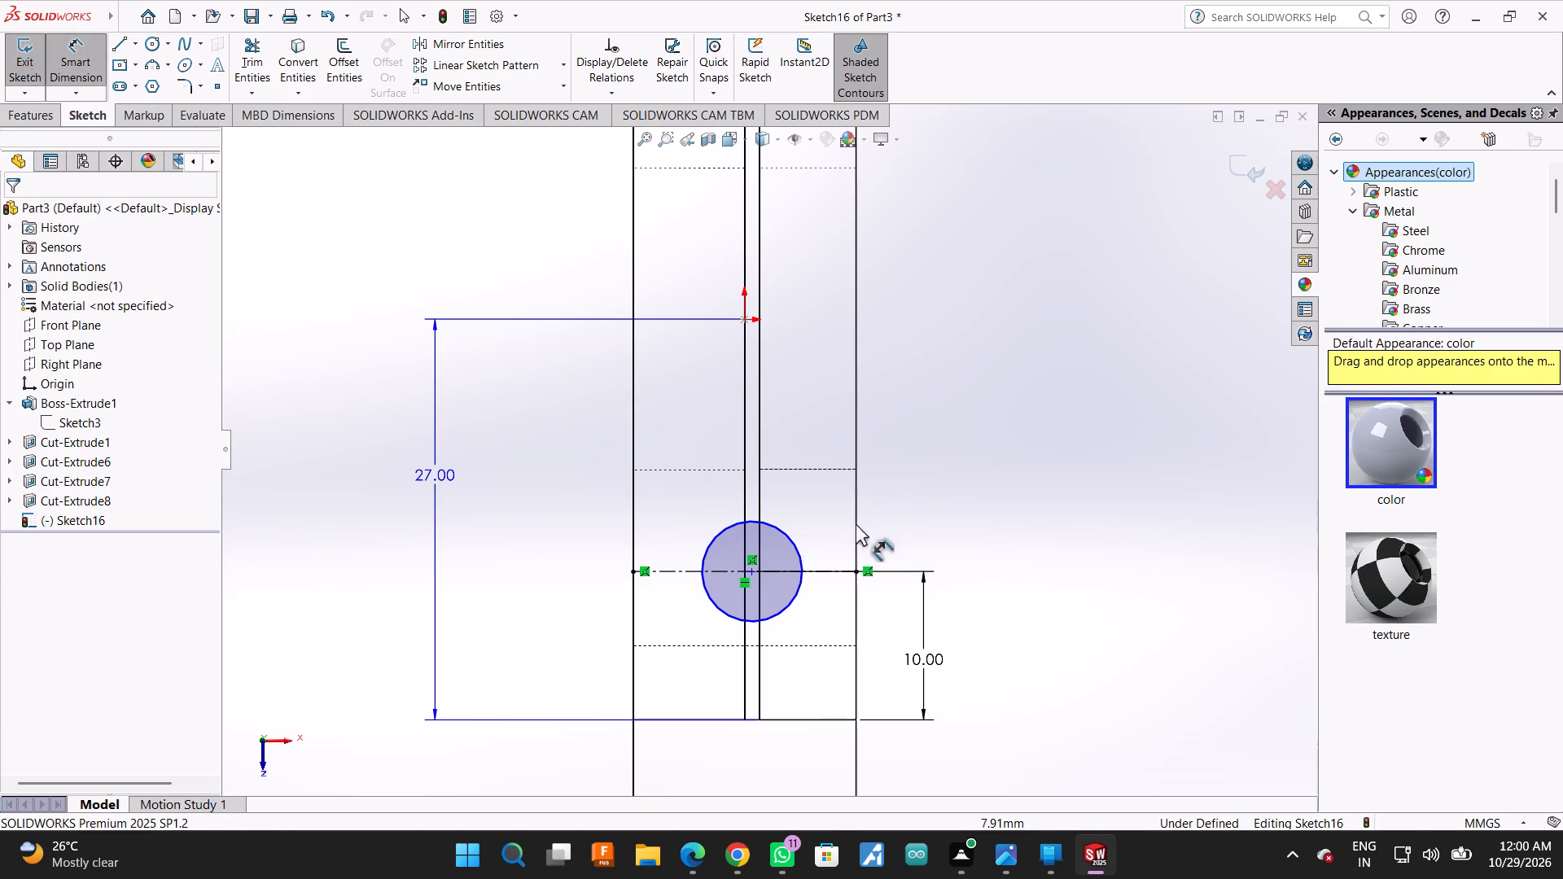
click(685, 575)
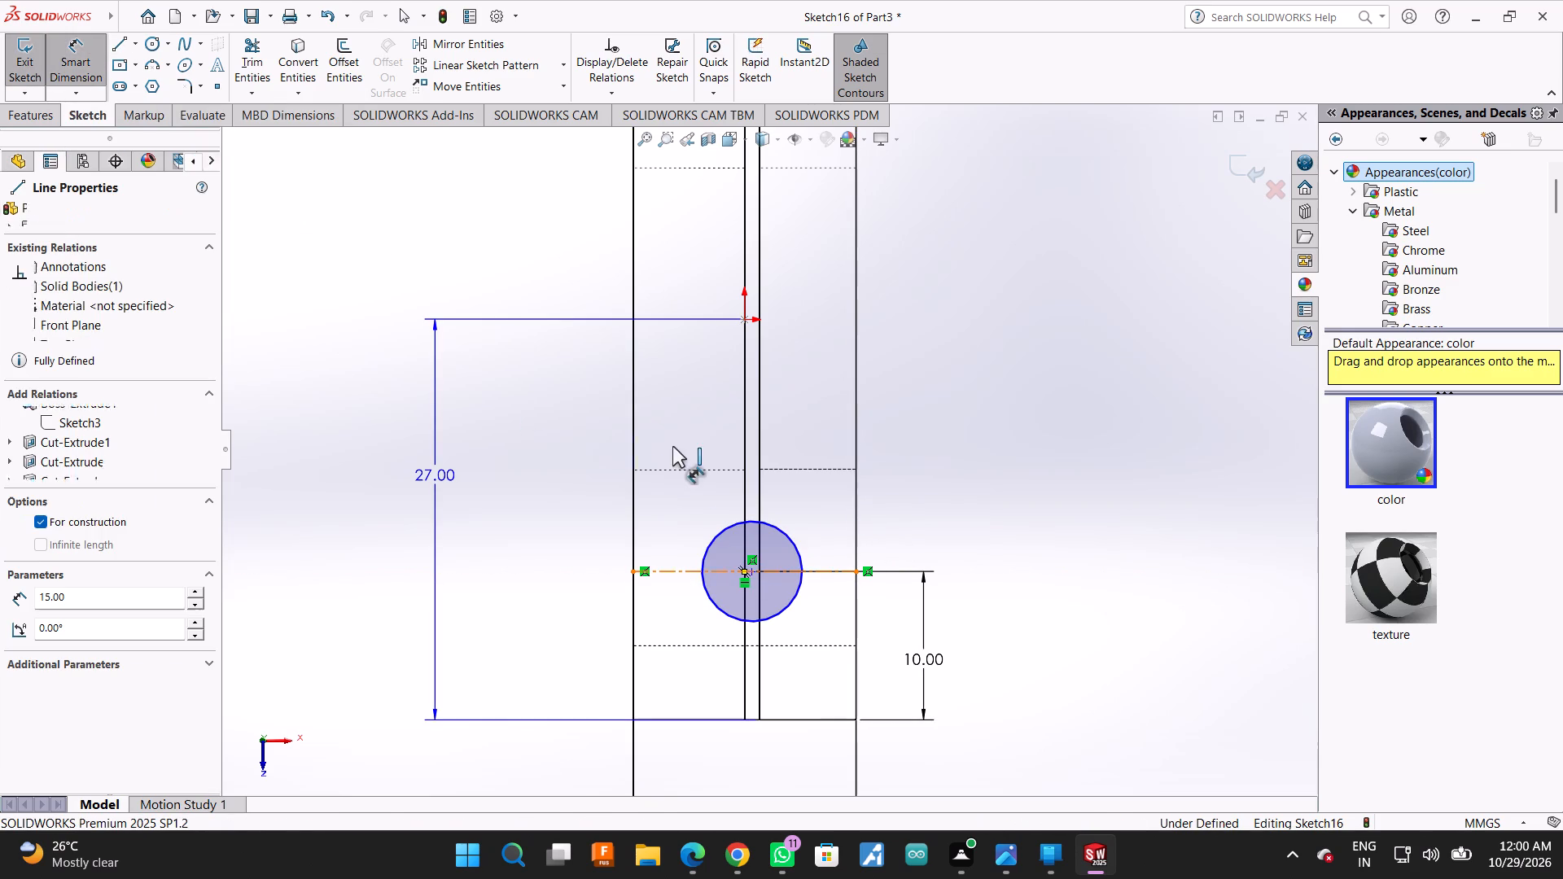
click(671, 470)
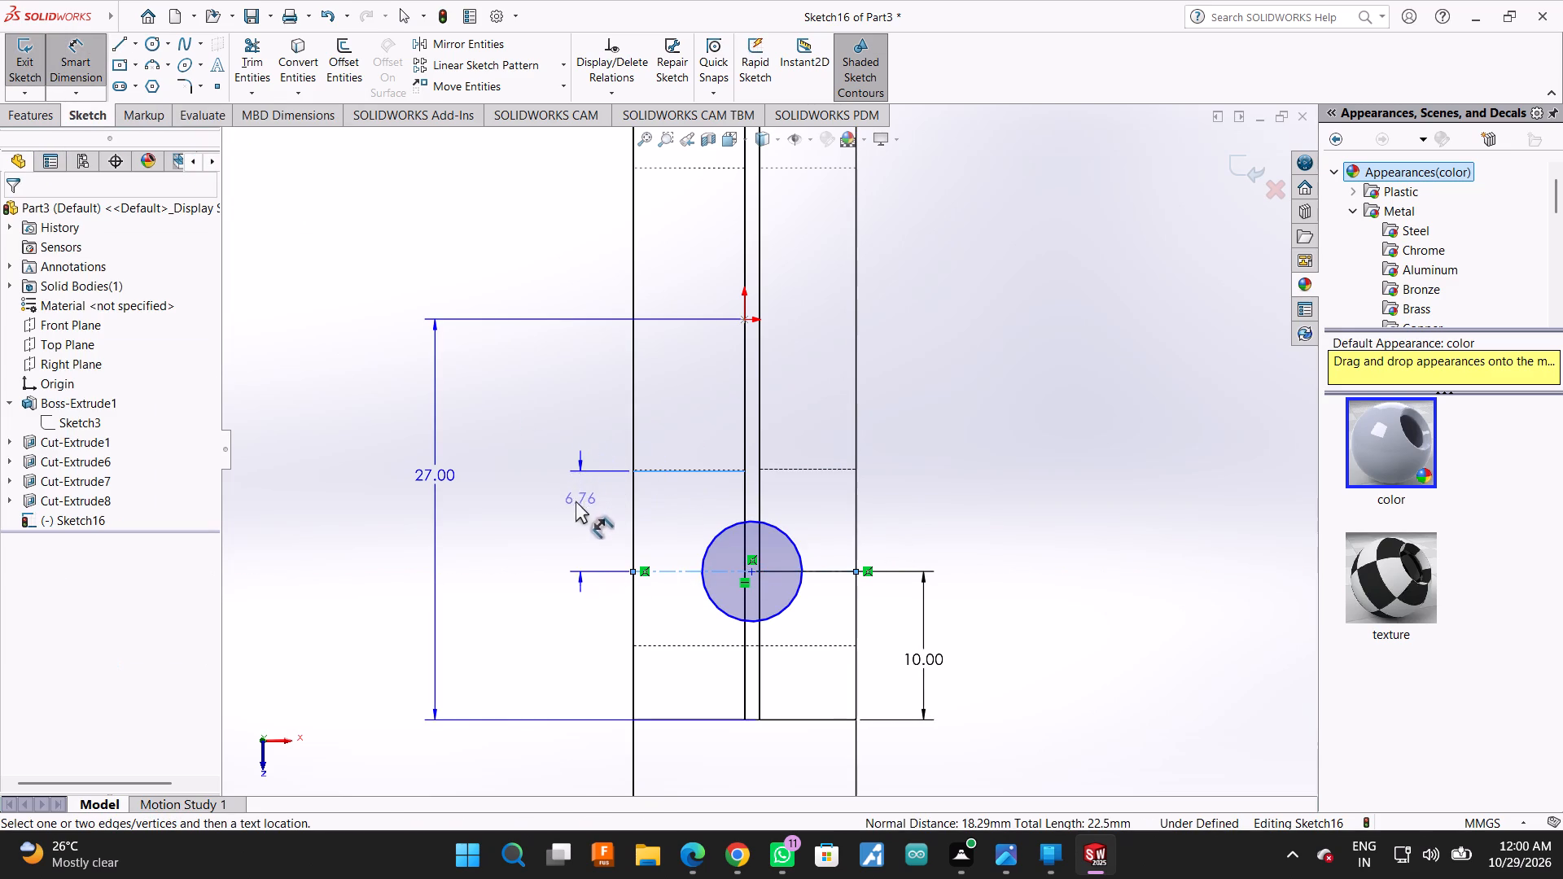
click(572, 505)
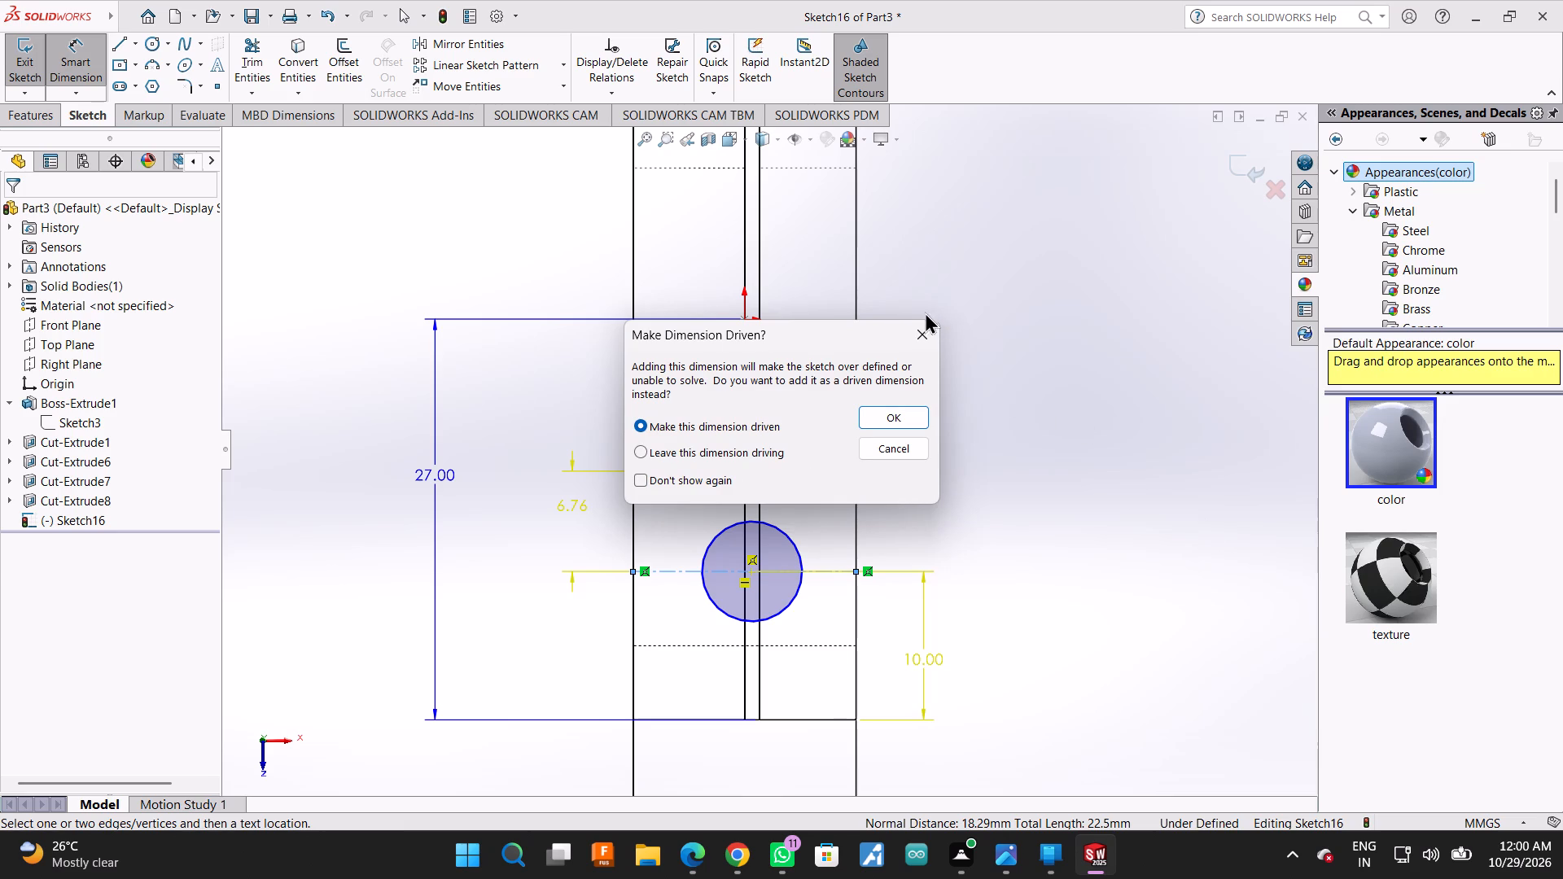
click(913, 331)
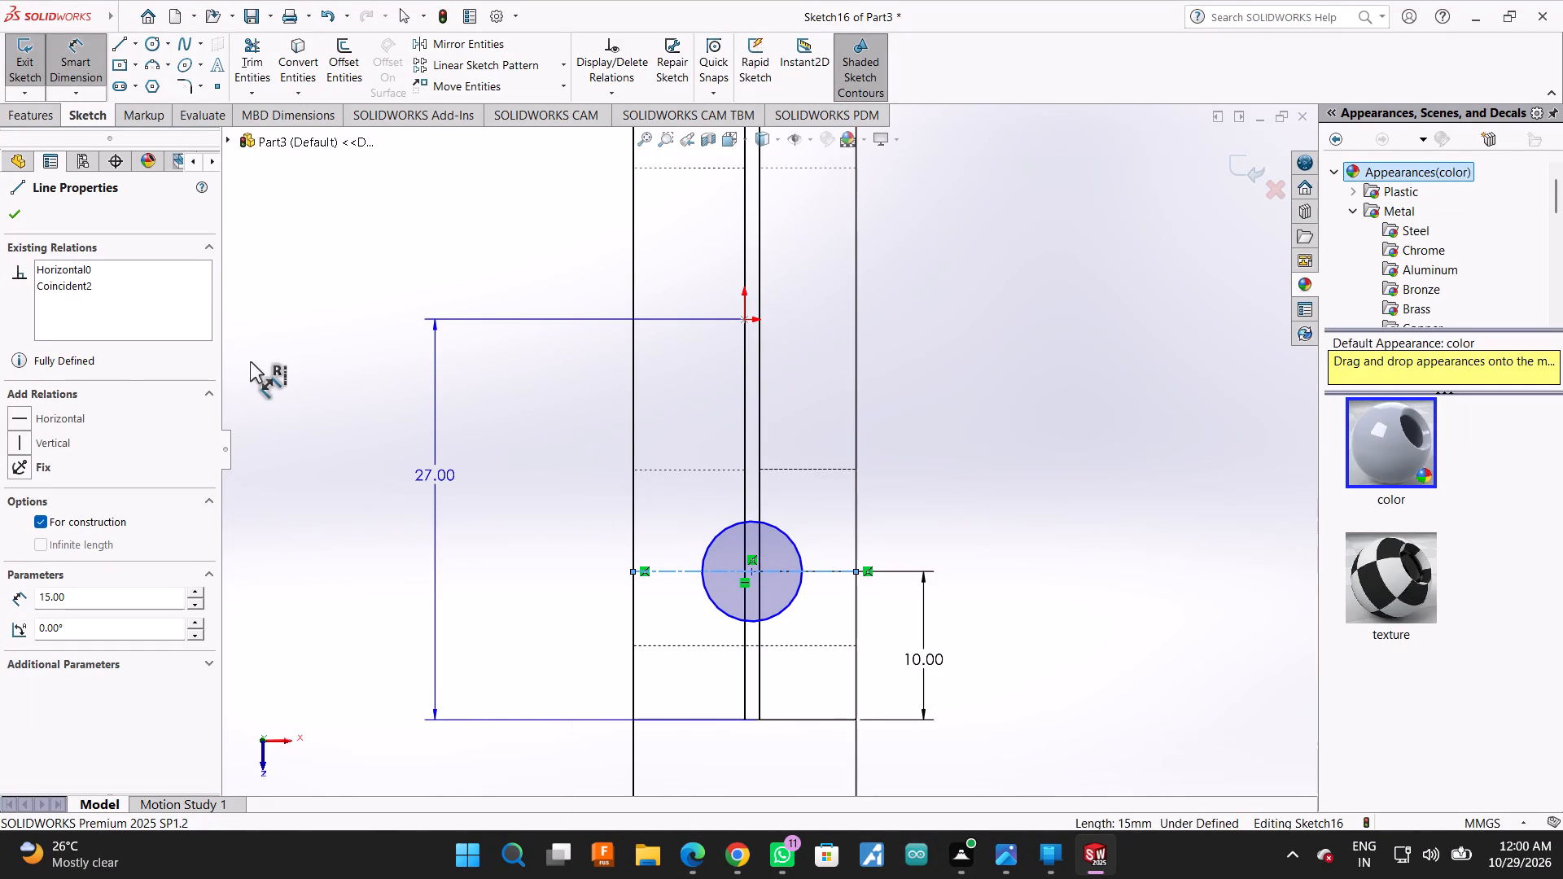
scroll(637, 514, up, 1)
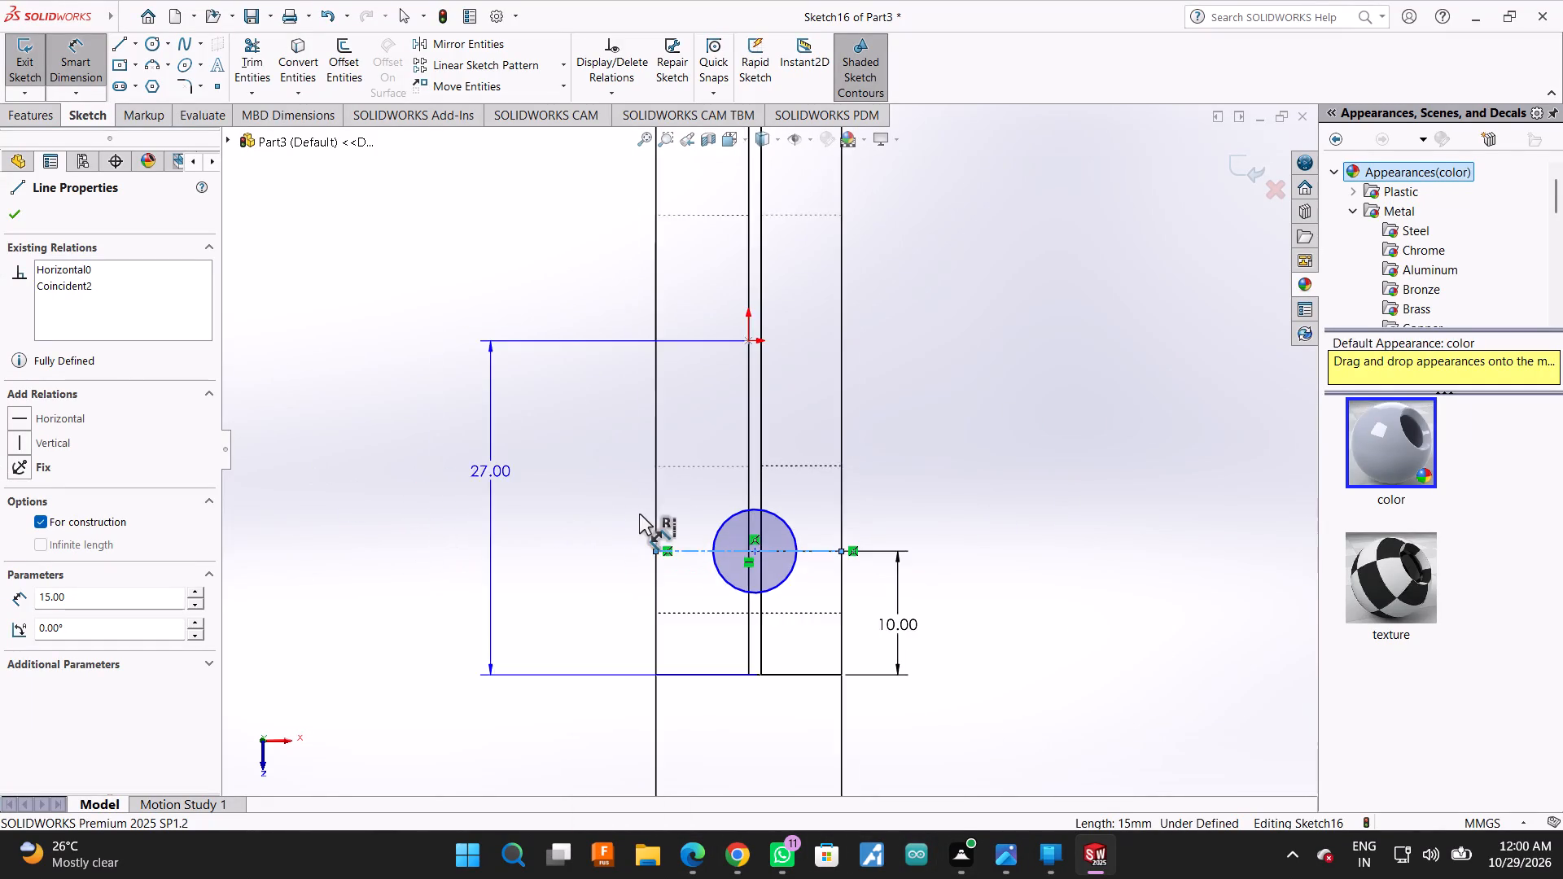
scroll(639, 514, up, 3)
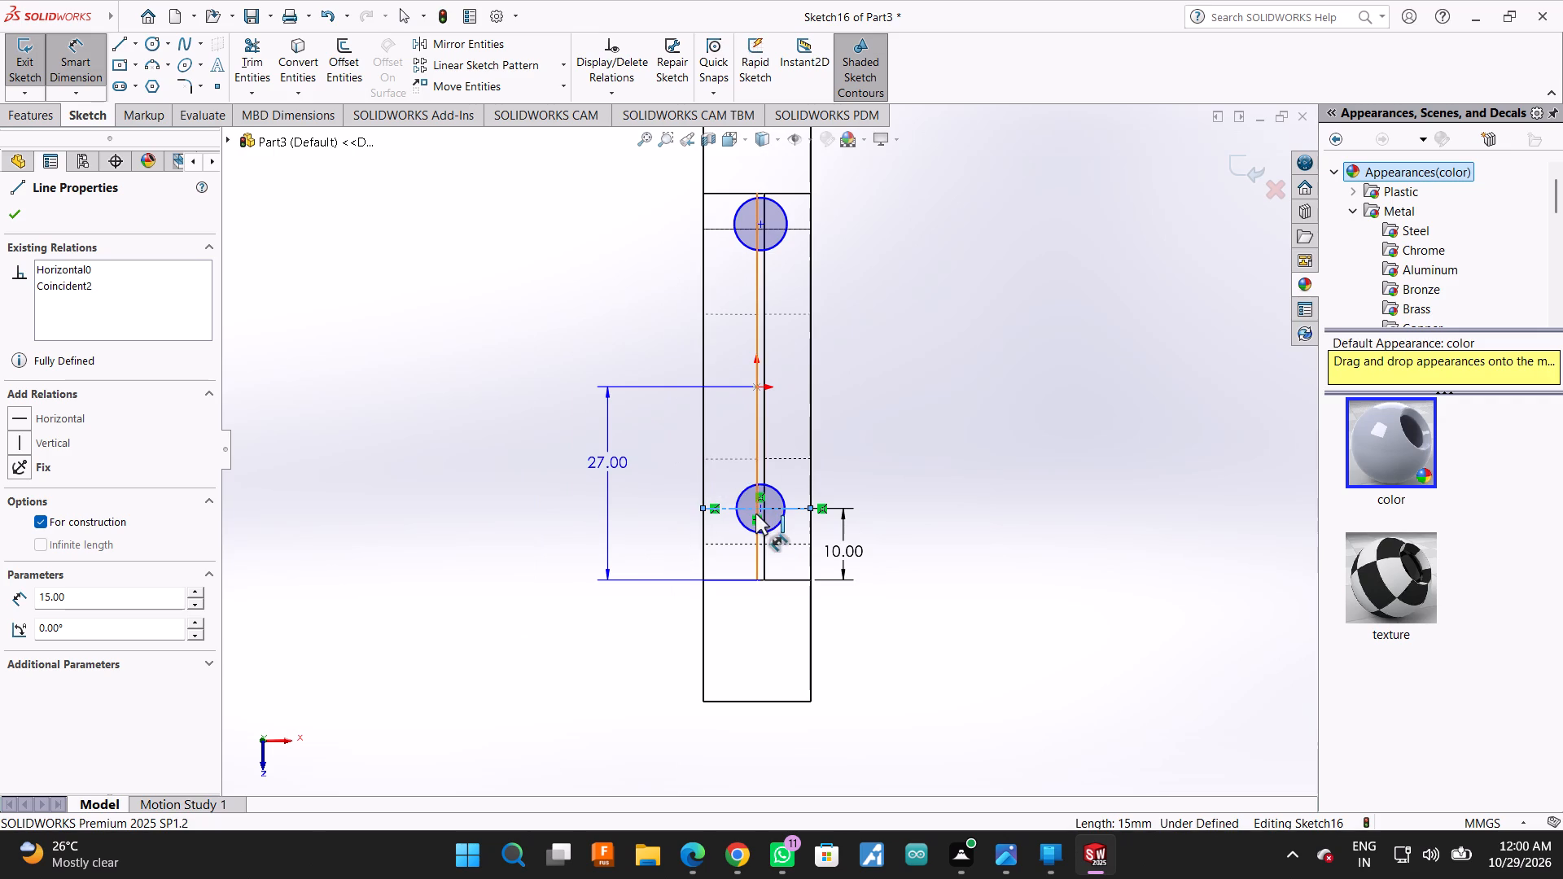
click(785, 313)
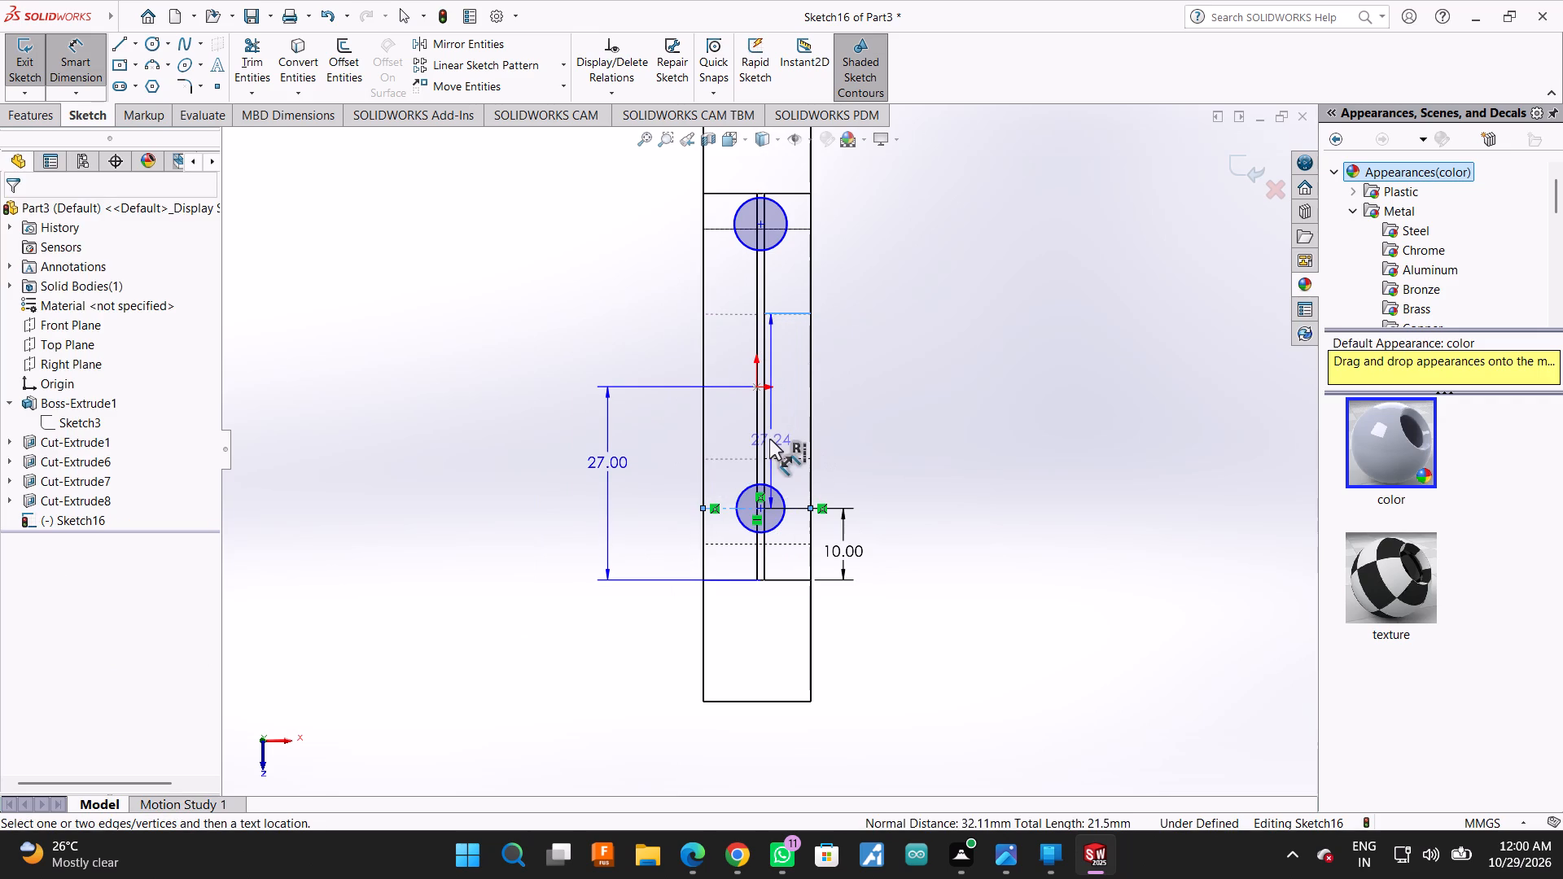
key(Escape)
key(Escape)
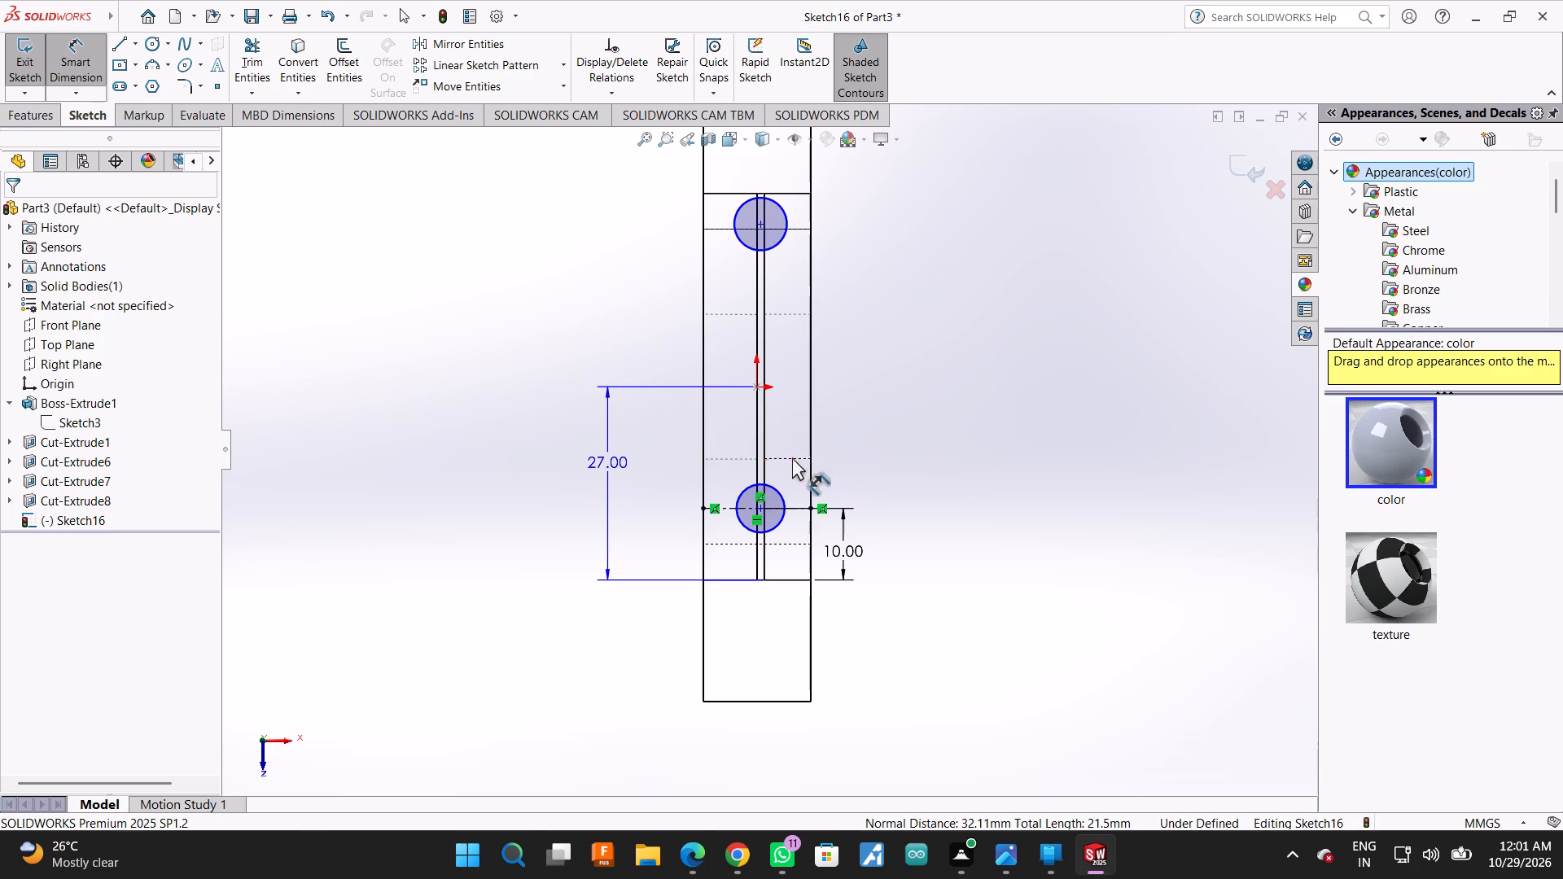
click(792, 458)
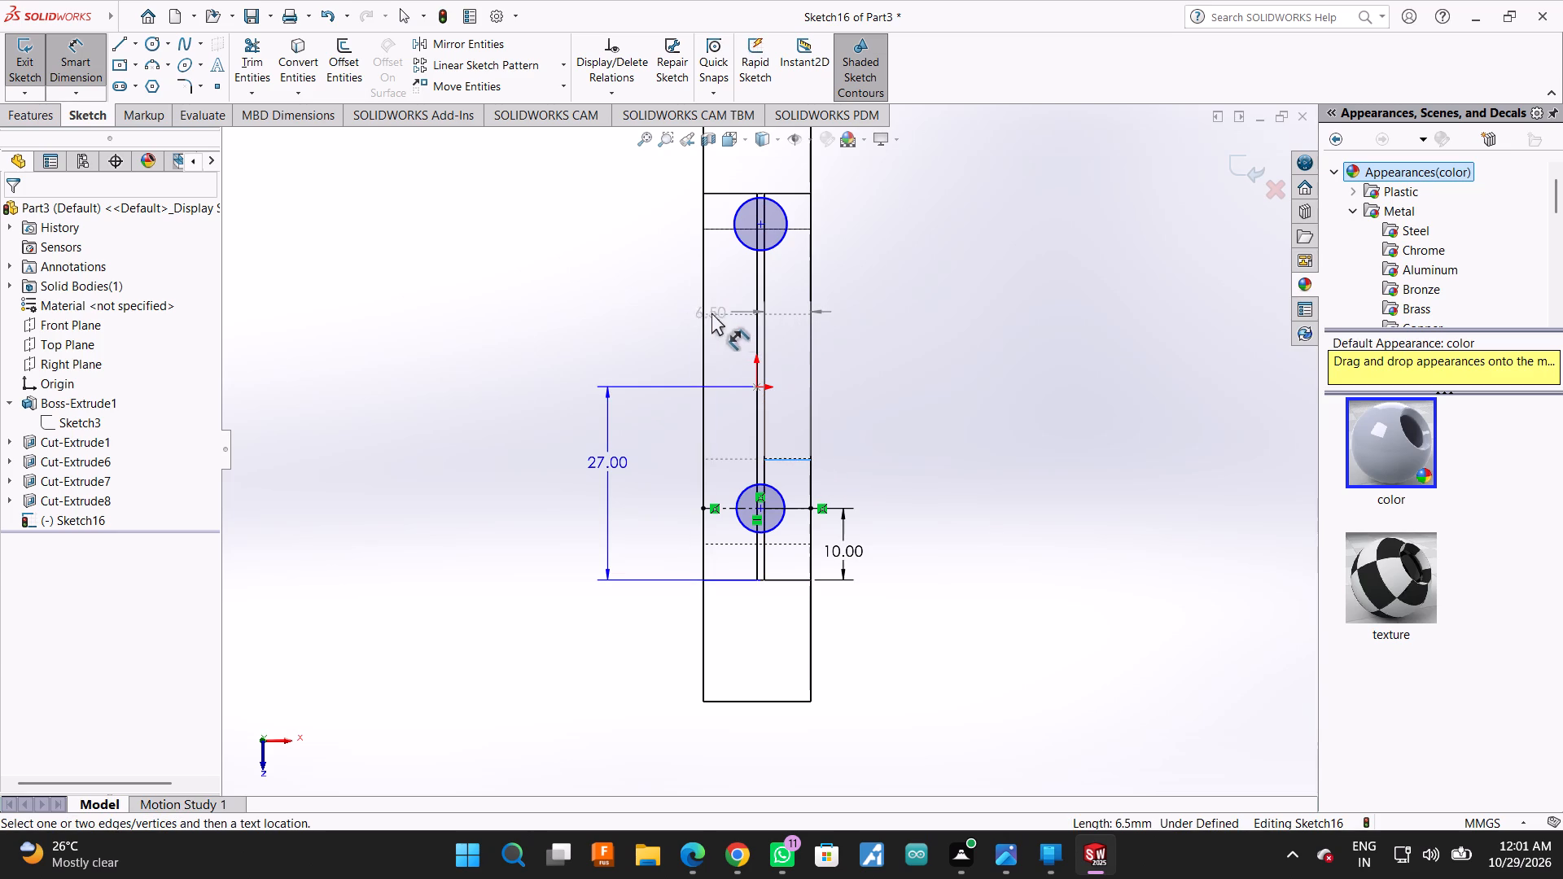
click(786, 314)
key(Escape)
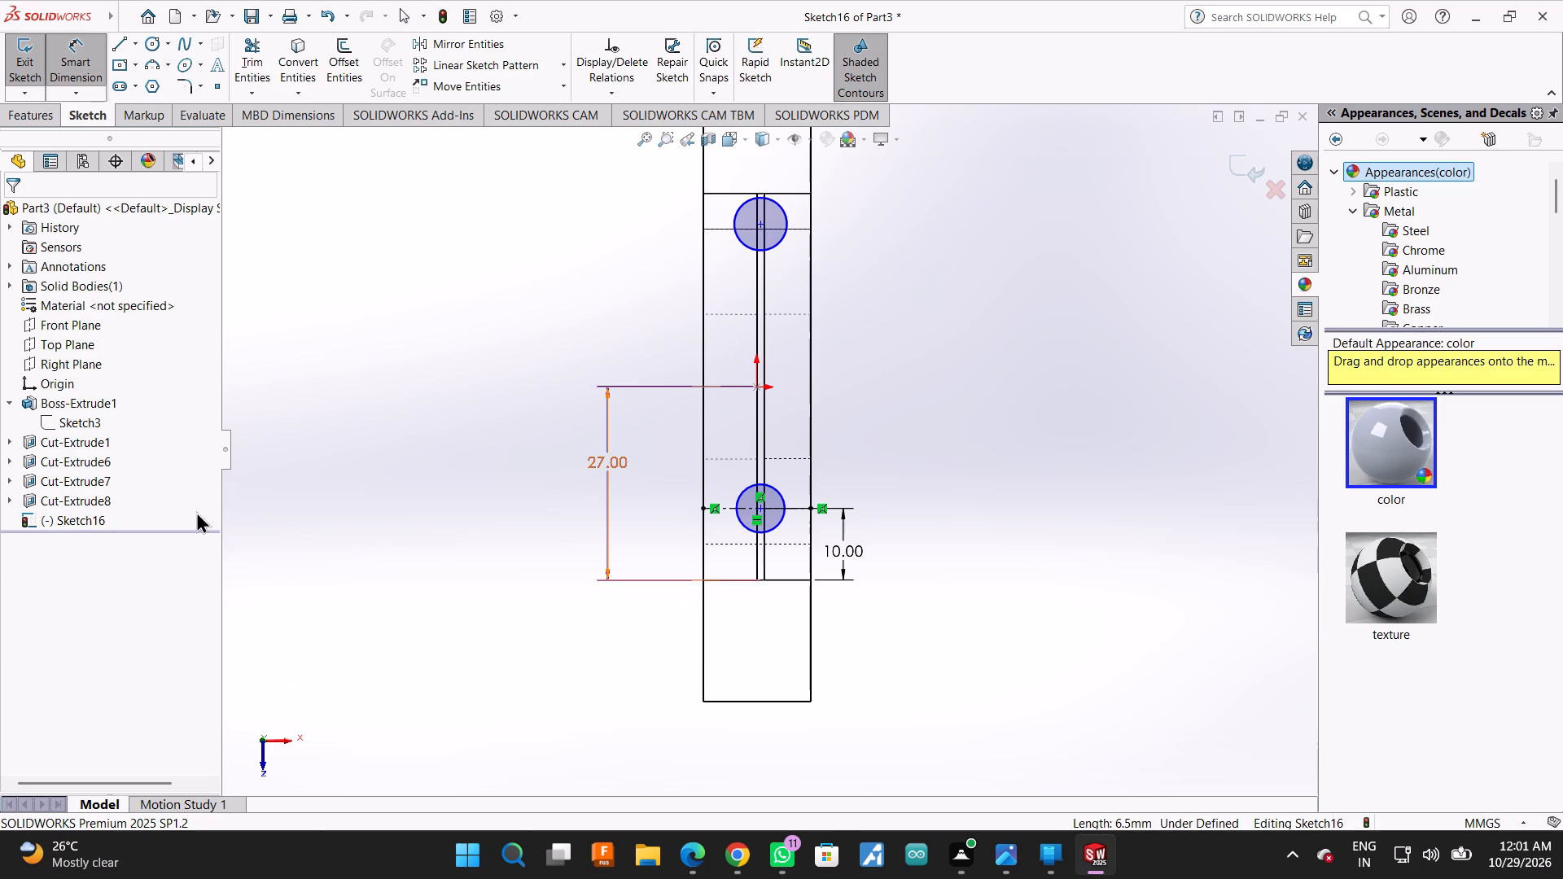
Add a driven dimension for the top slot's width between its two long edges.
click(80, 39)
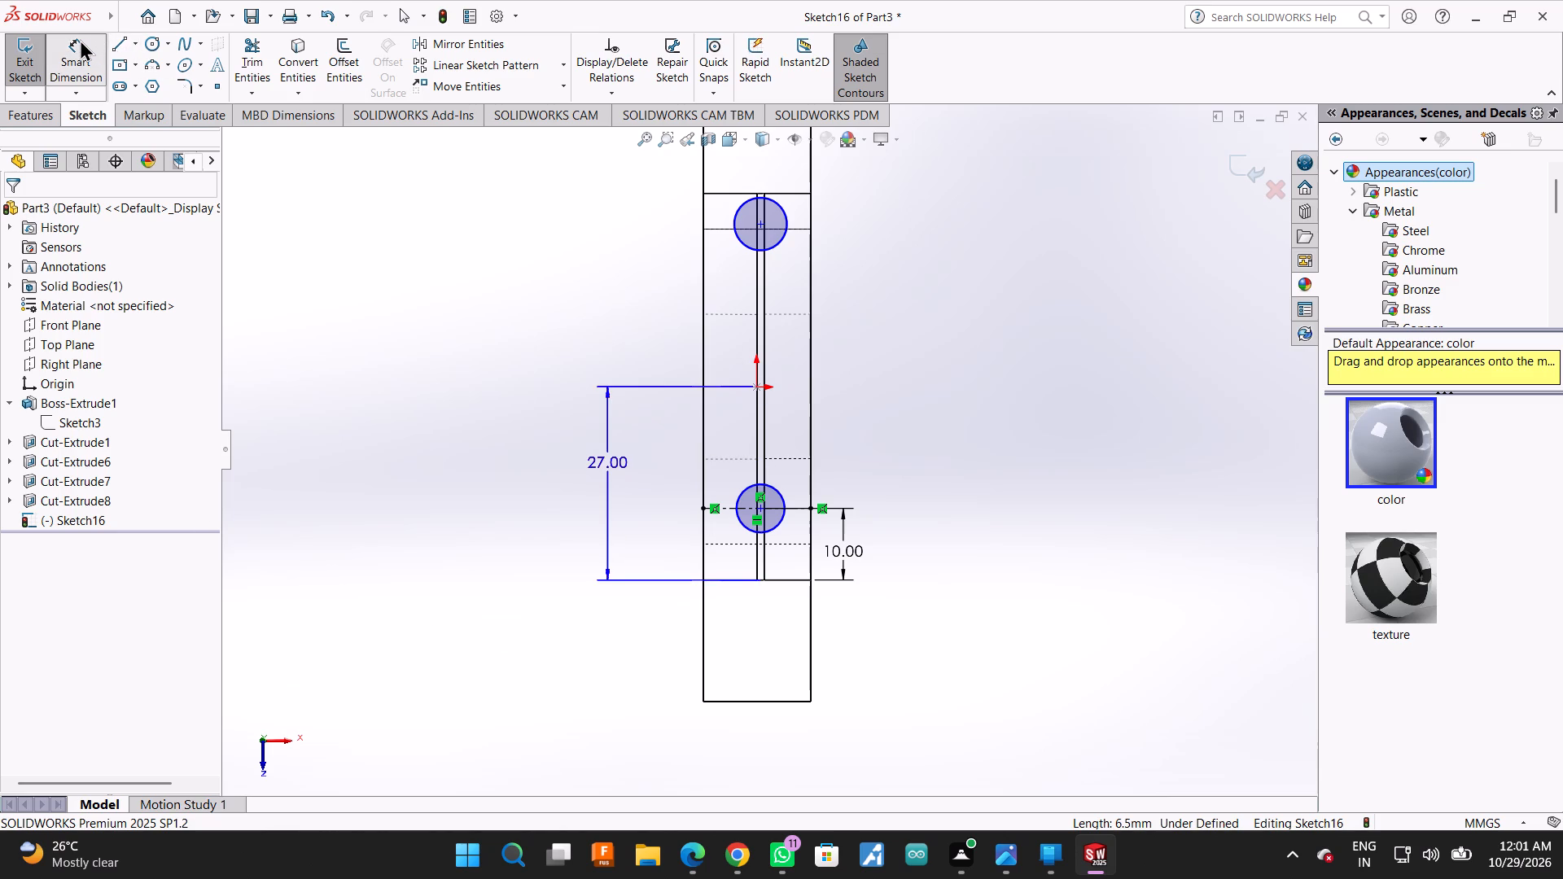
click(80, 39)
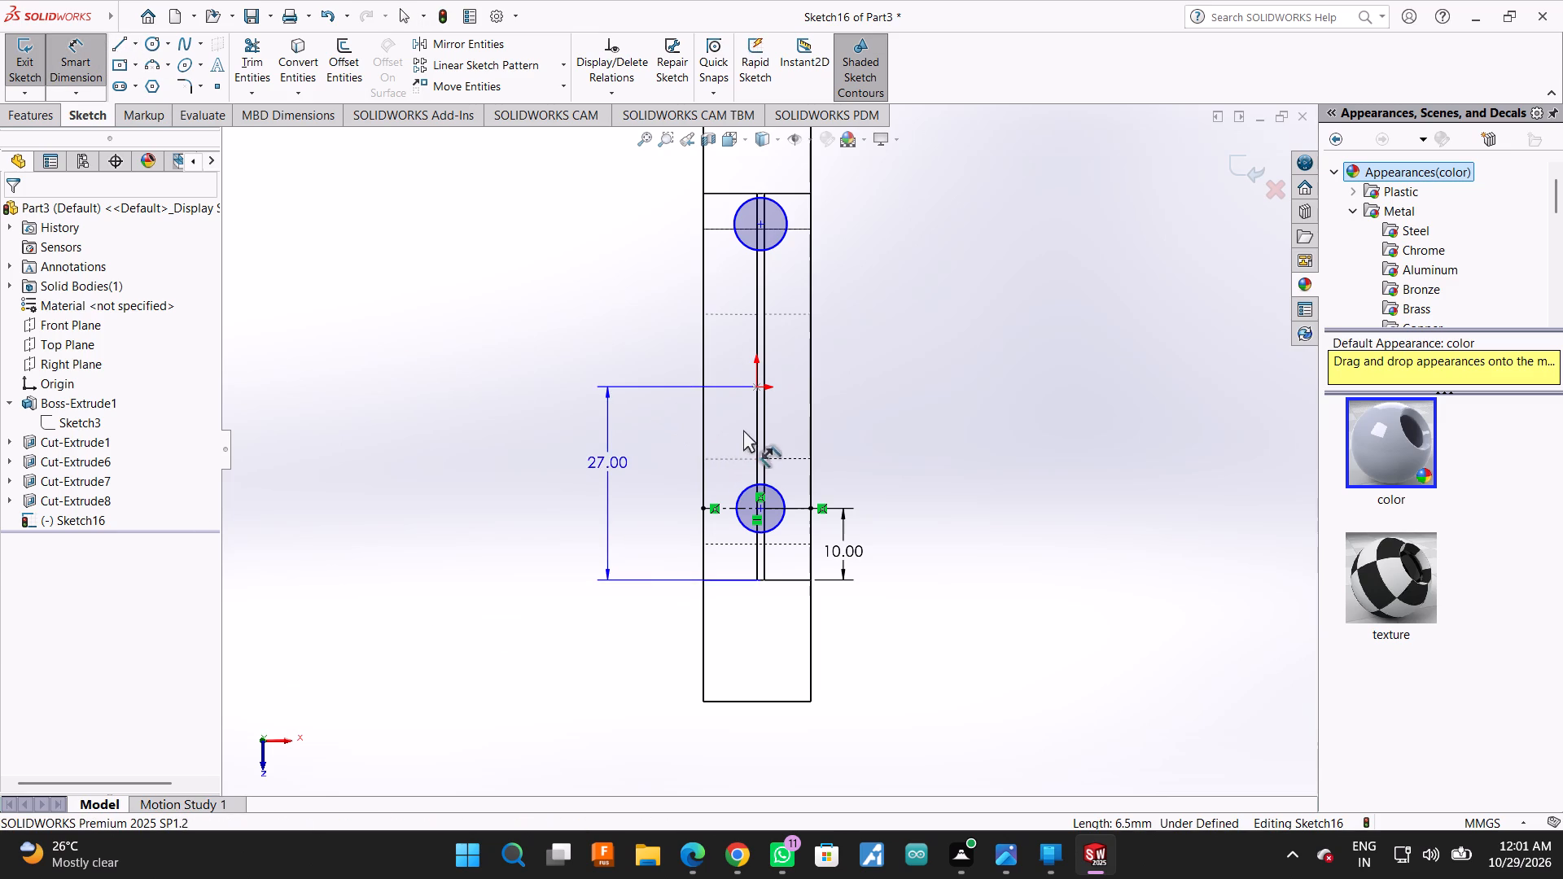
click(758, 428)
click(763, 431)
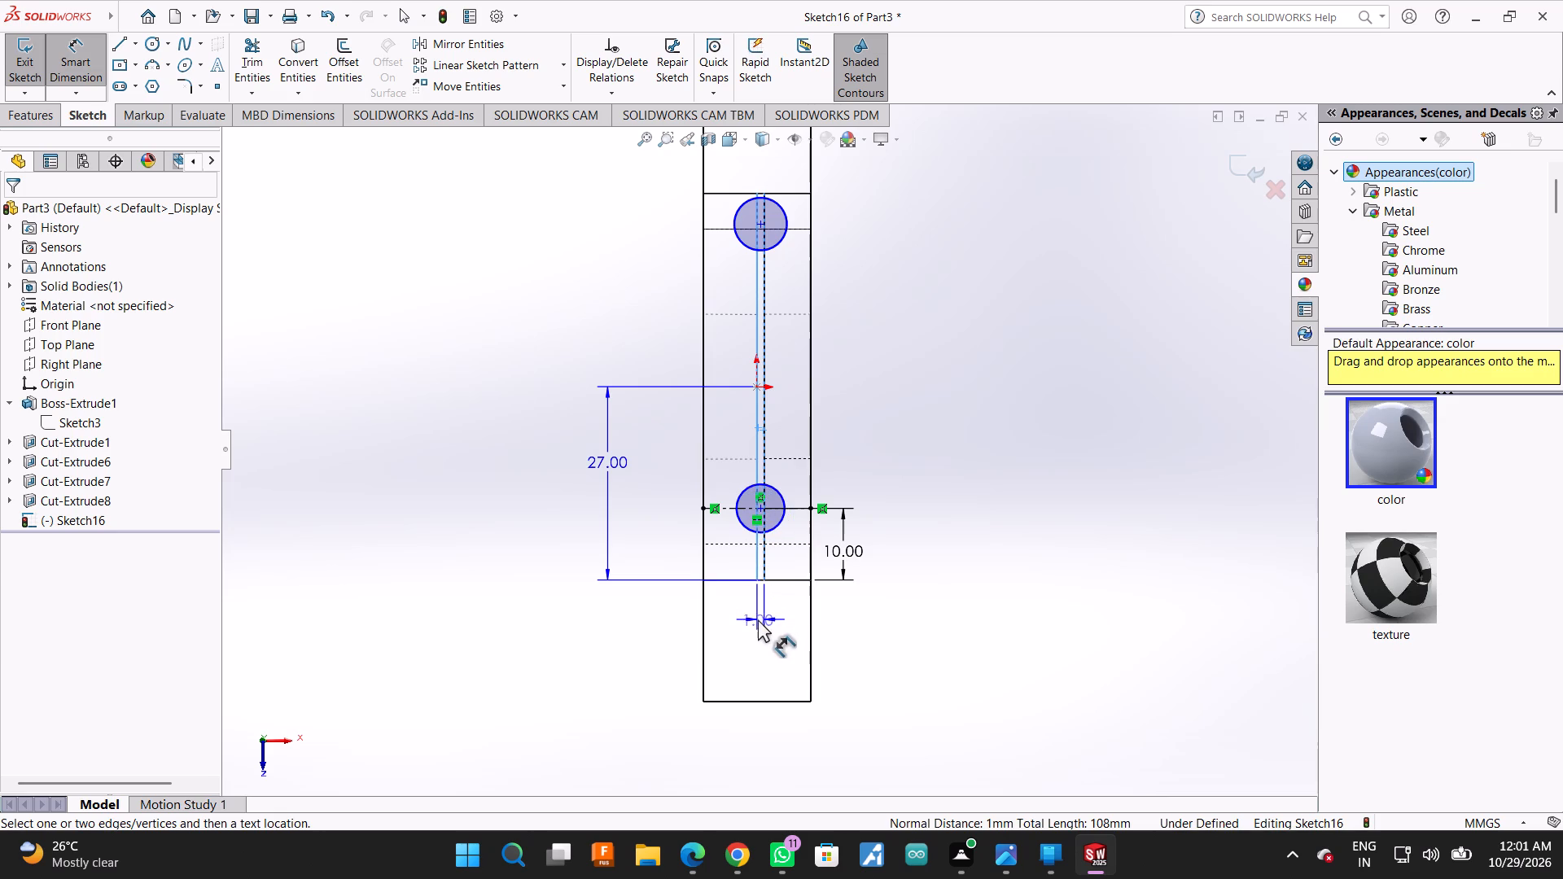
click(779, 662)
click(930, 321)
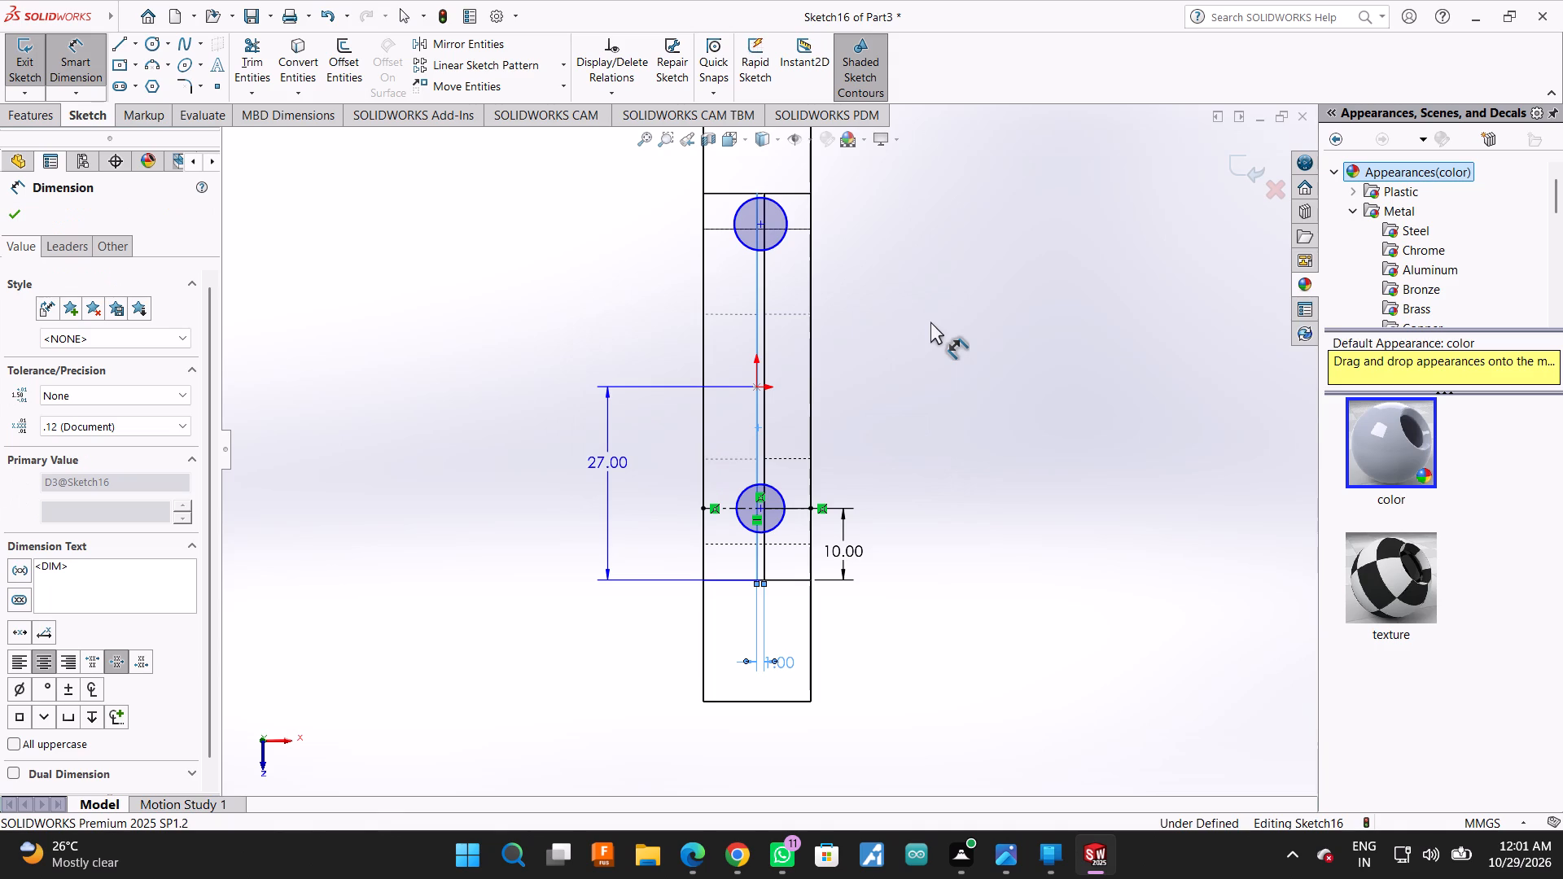
Undo the dimensions, centerline and circles sketched on the top face, going back to the open circle sketch of the large hole.
key(ctrl+z)
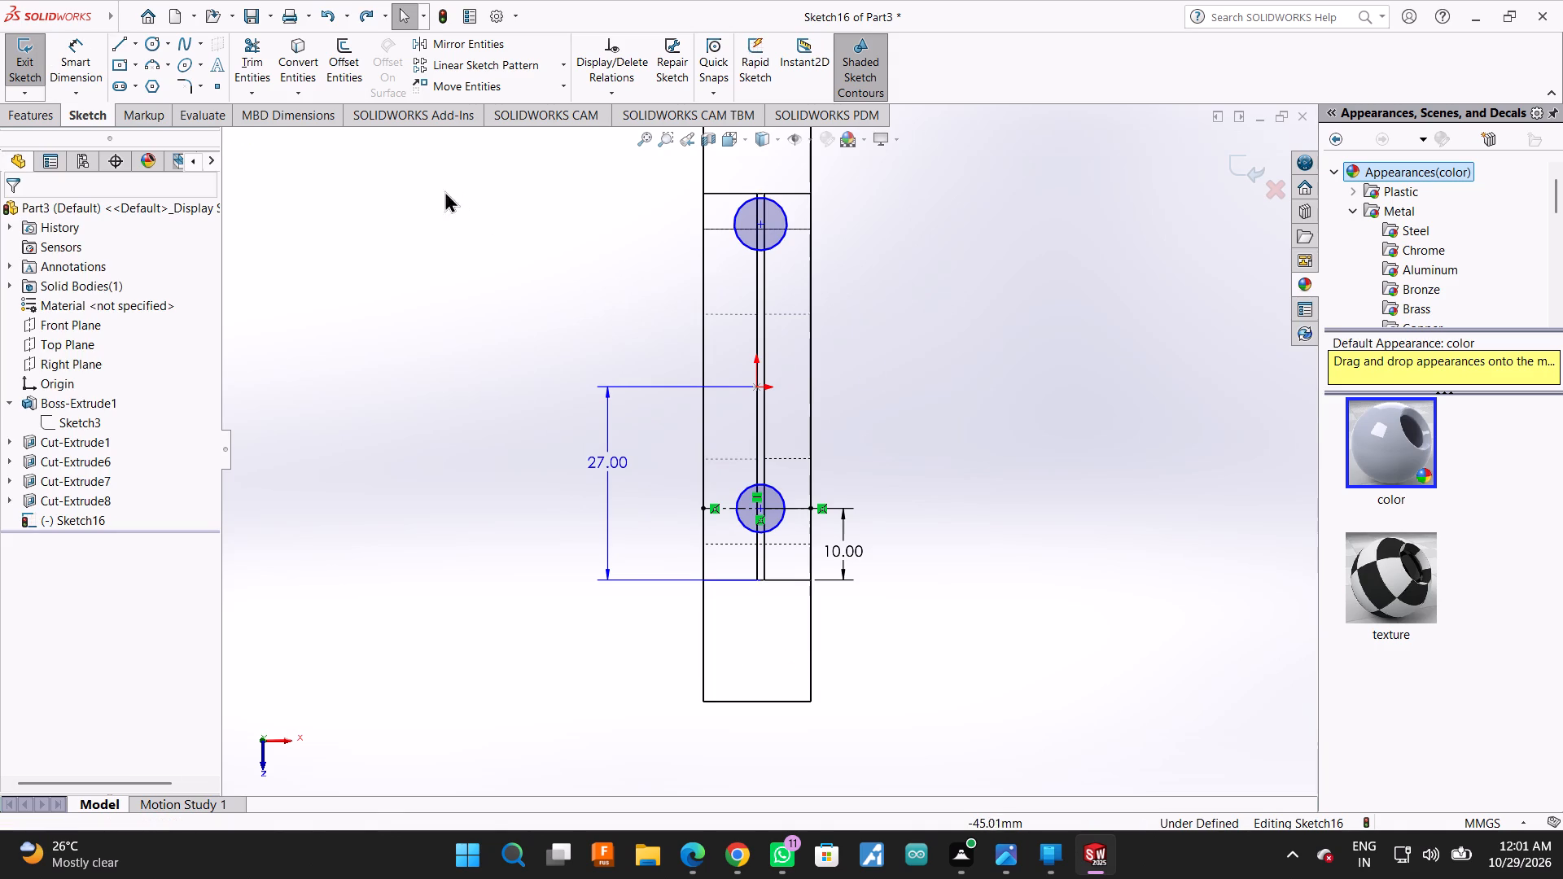
key(ctrl+z)
key(ctrl+z)
key(ctrl+z)
key(ctrl+z)
key(ctrl+z)
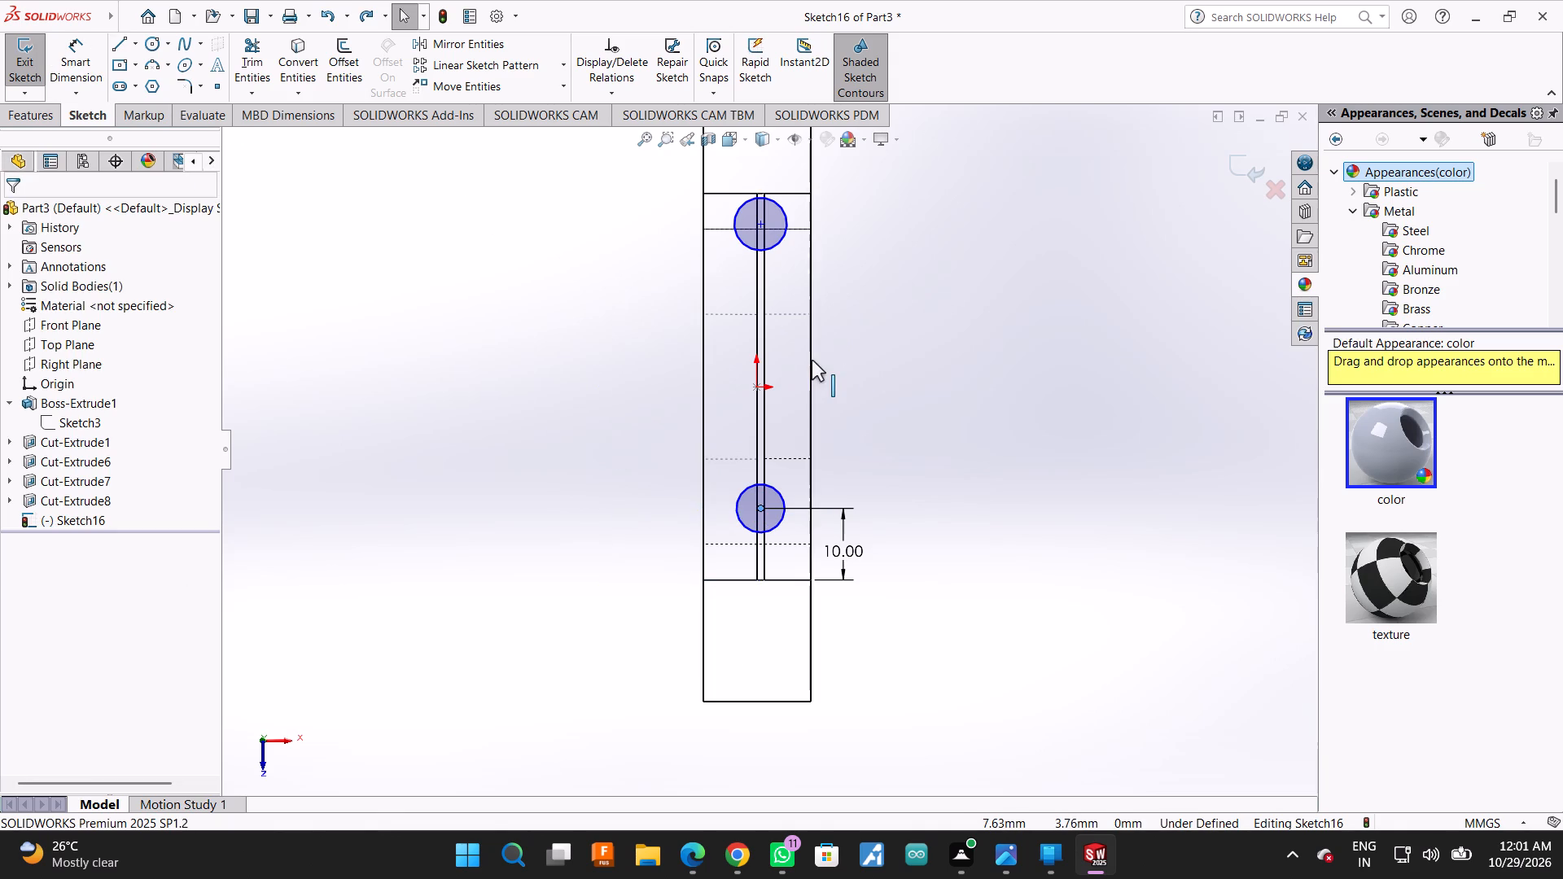
key(ctrl+z)
key(ctrl+z)
key(ctrl+z)
key(ctrl+z)
key(ctrl+z)
key(ctrl+z)
key(ctrl+z)
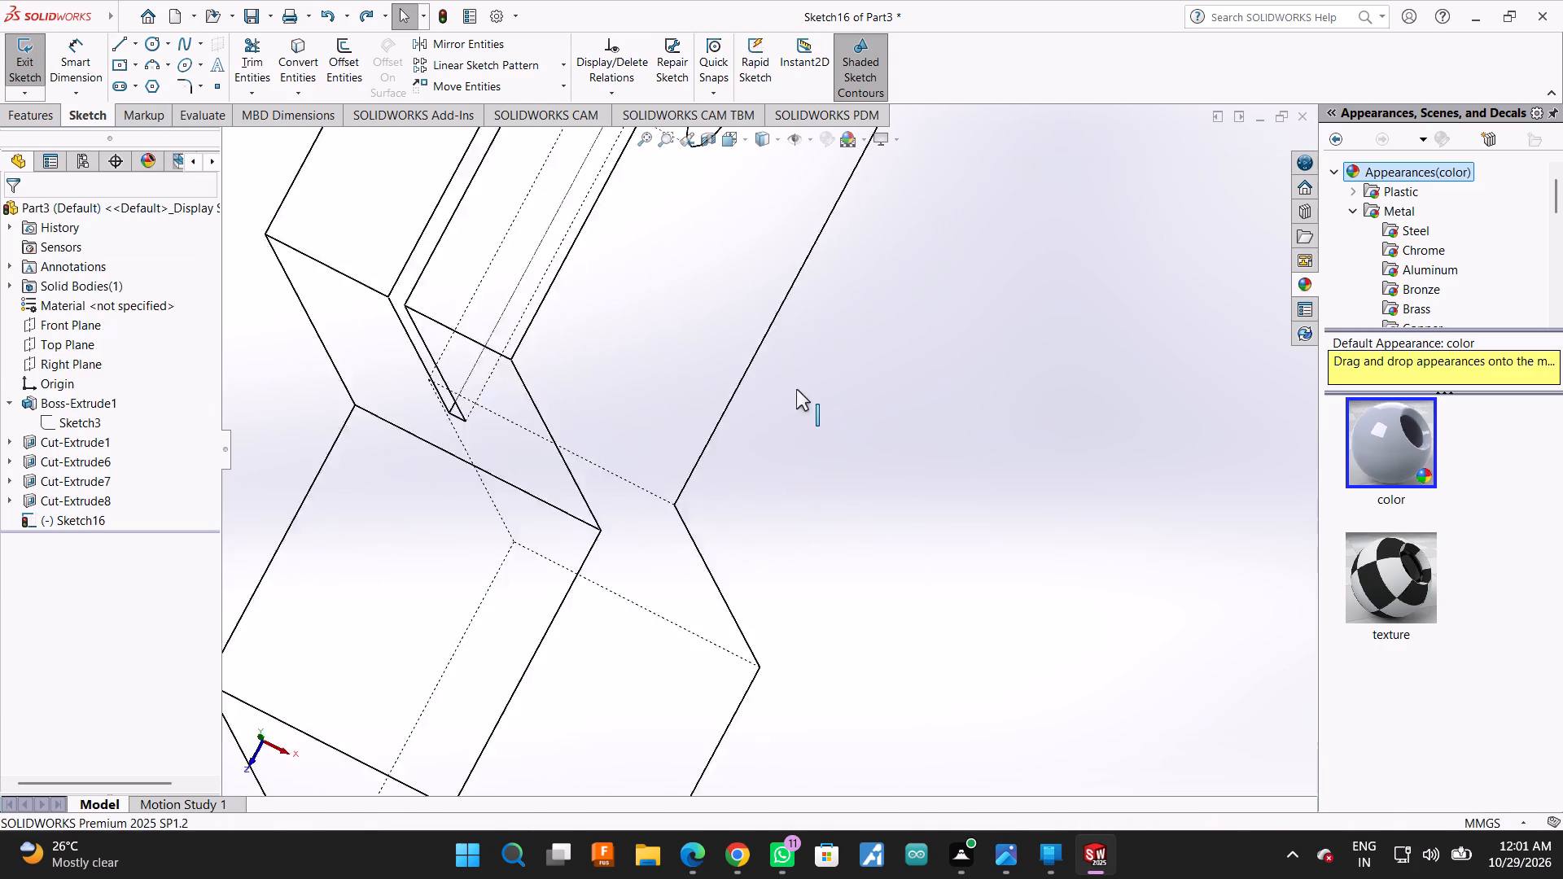
Switch the display style to Shaded With Edges.
click(780, 140)
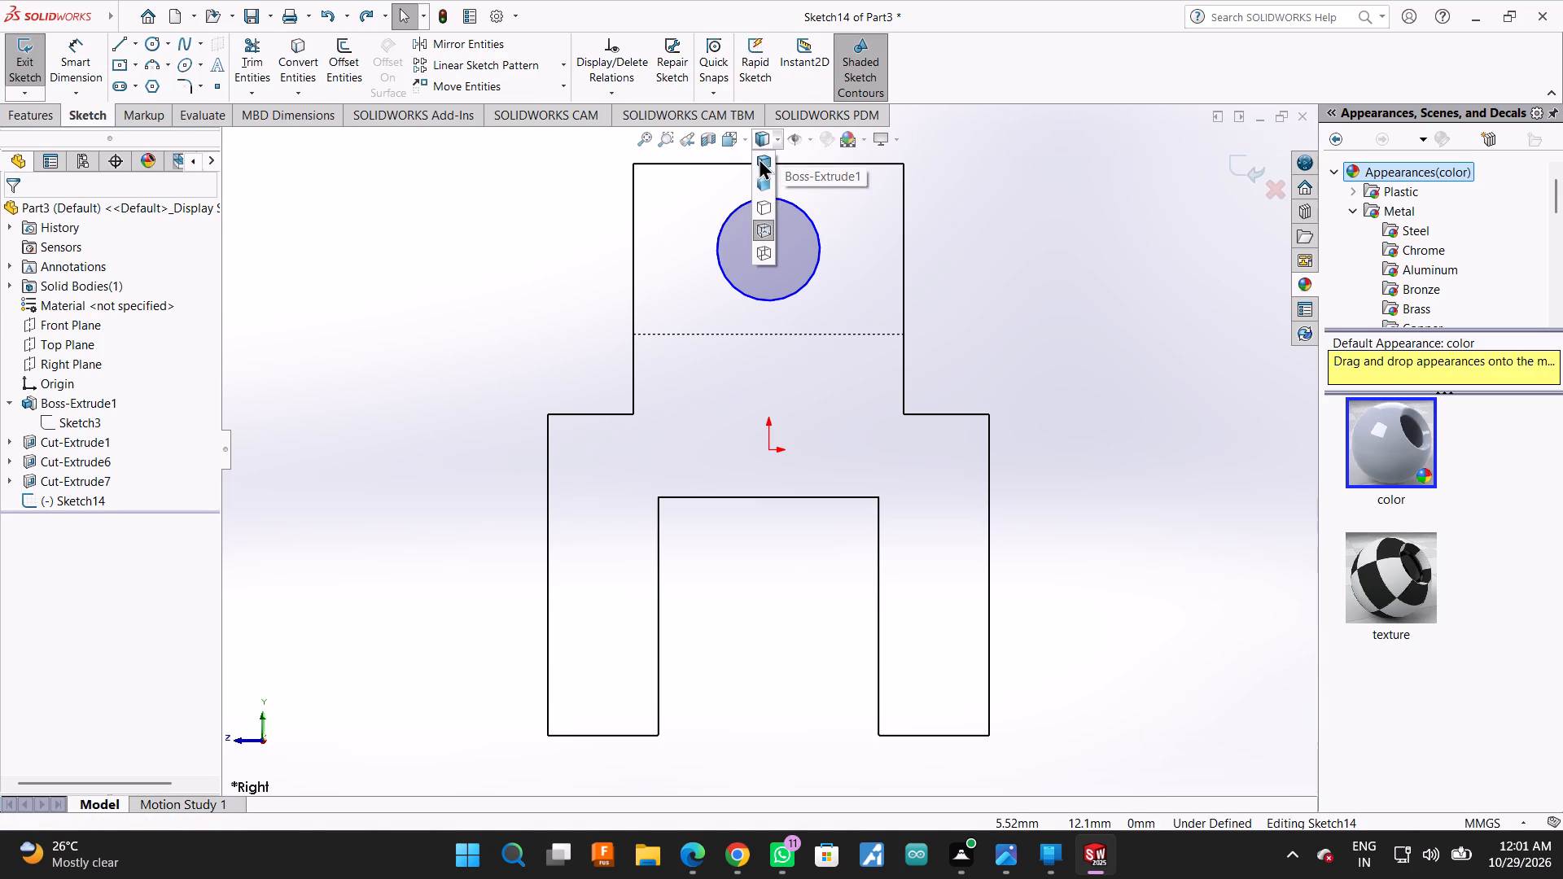
click(759, 159)
Cut the large hole's circle into the block with an Extruded Cut set to Up To Next.
scroll(947, 314, up, 2)
middle_drag(961, 292, 894, 324)
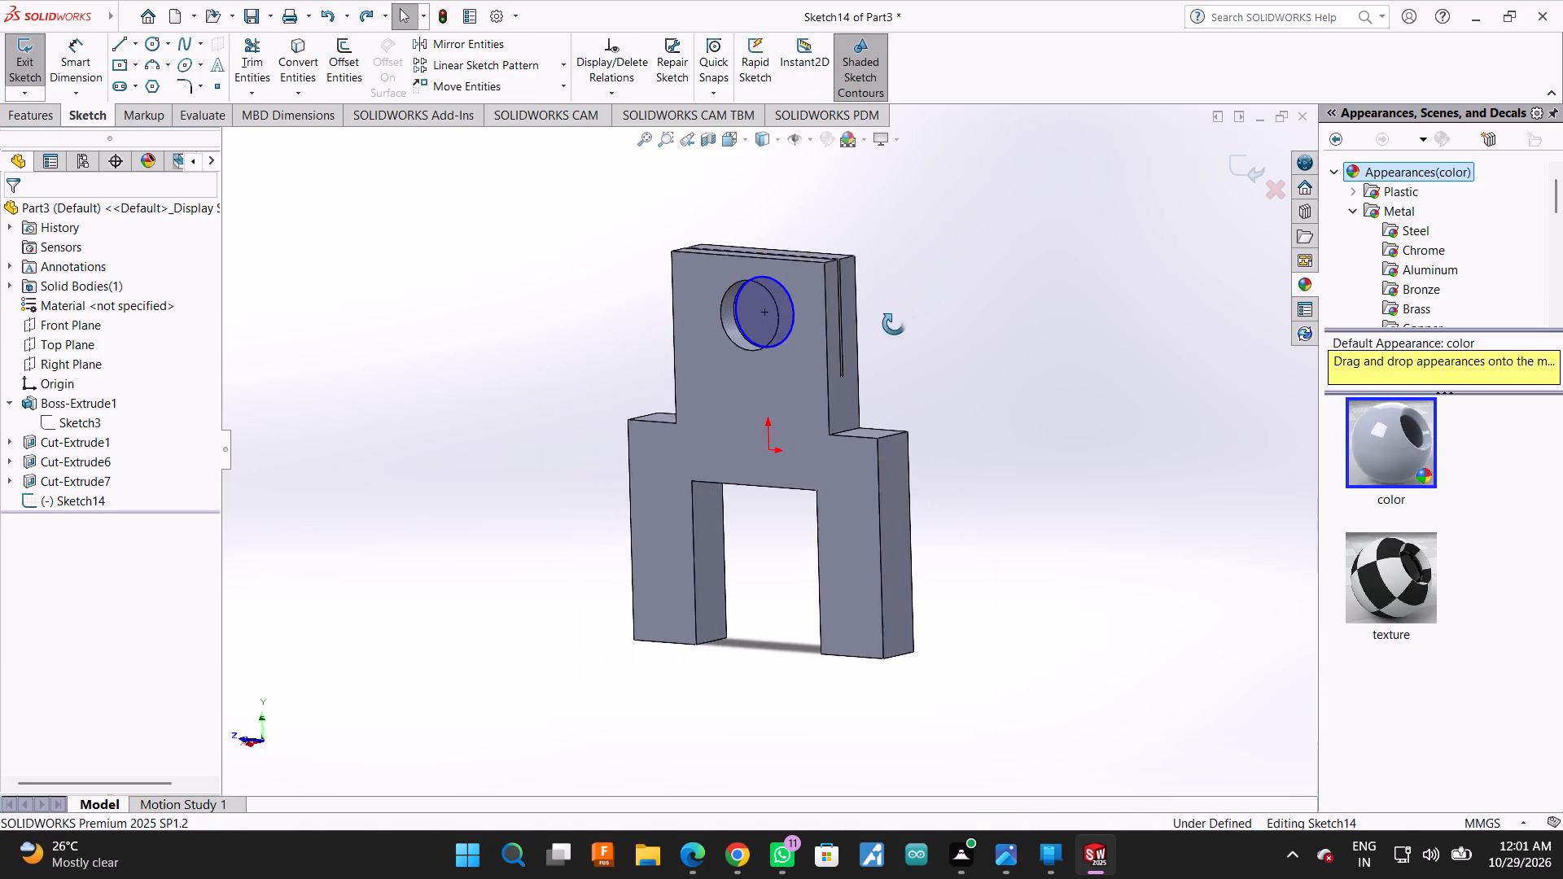
middle_drag(894, 324, 893, 346)
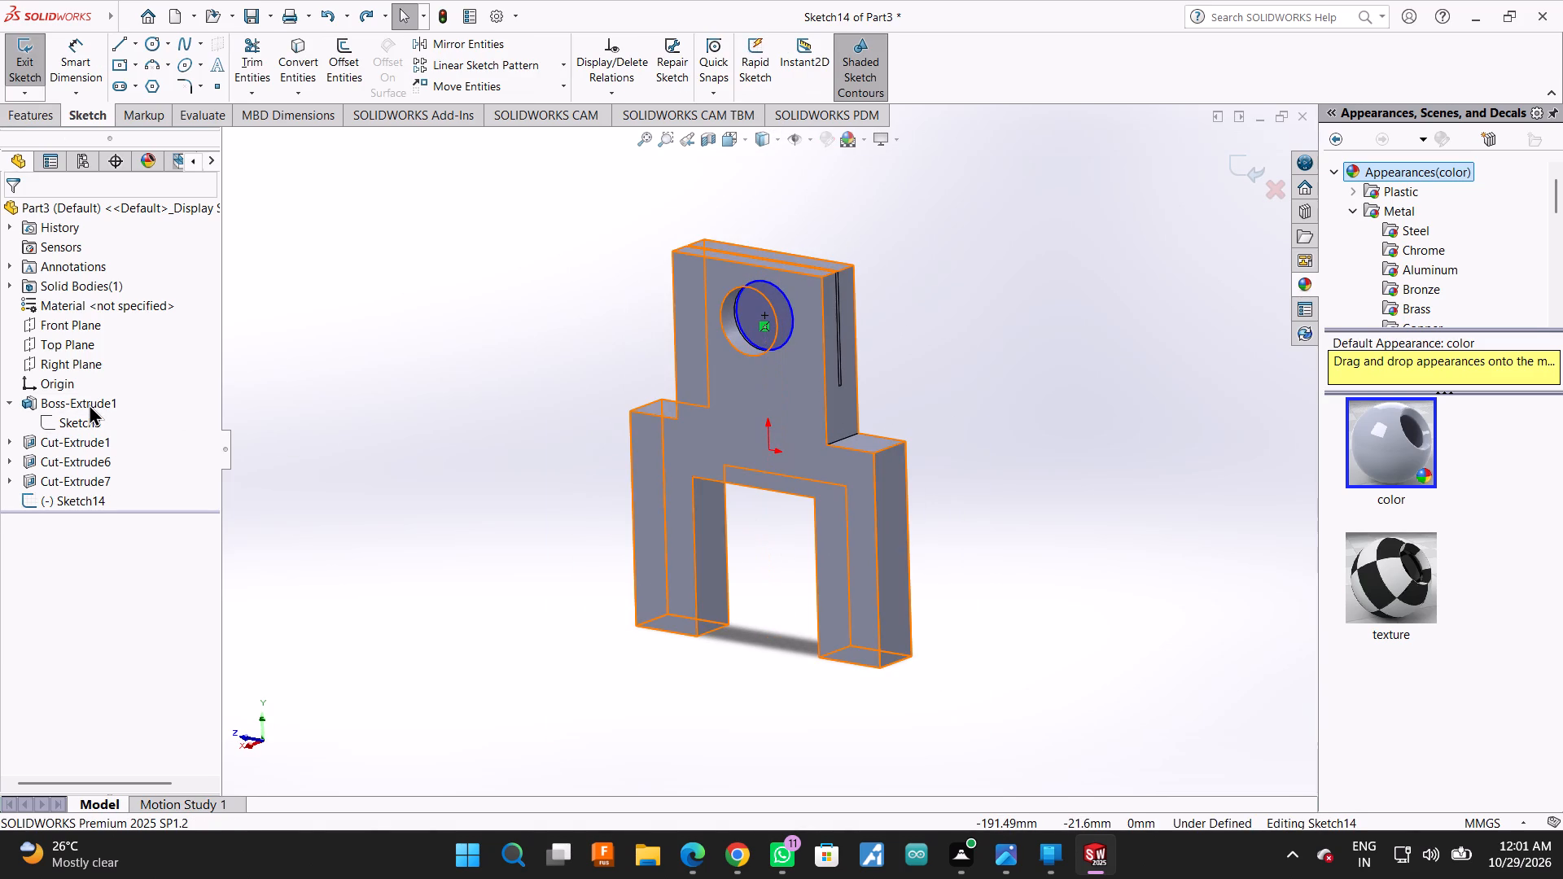
click(89, 404)
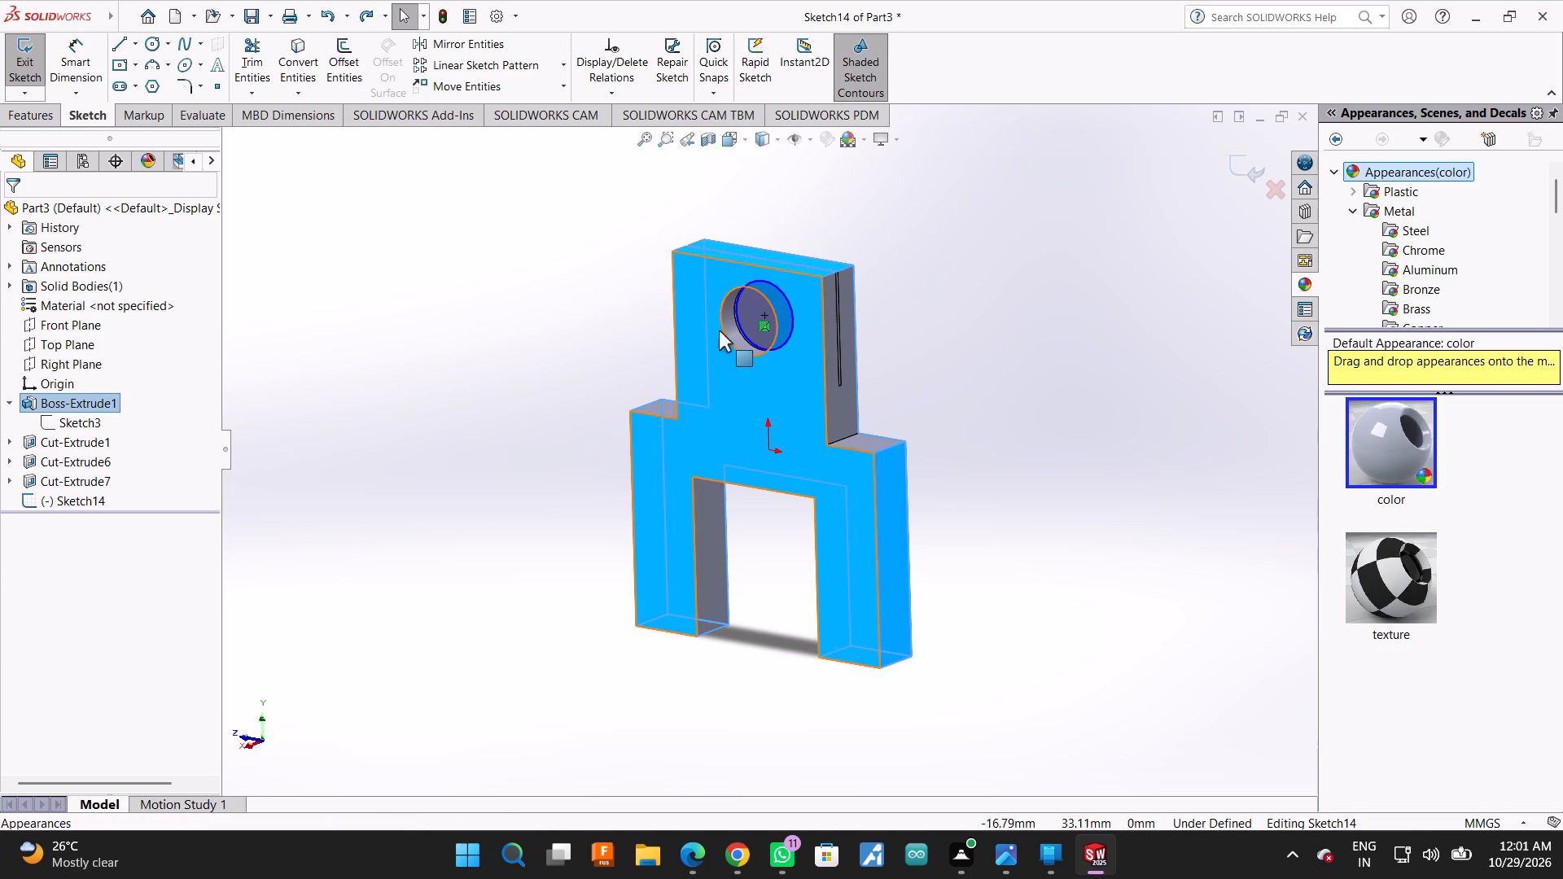
key(Escape)
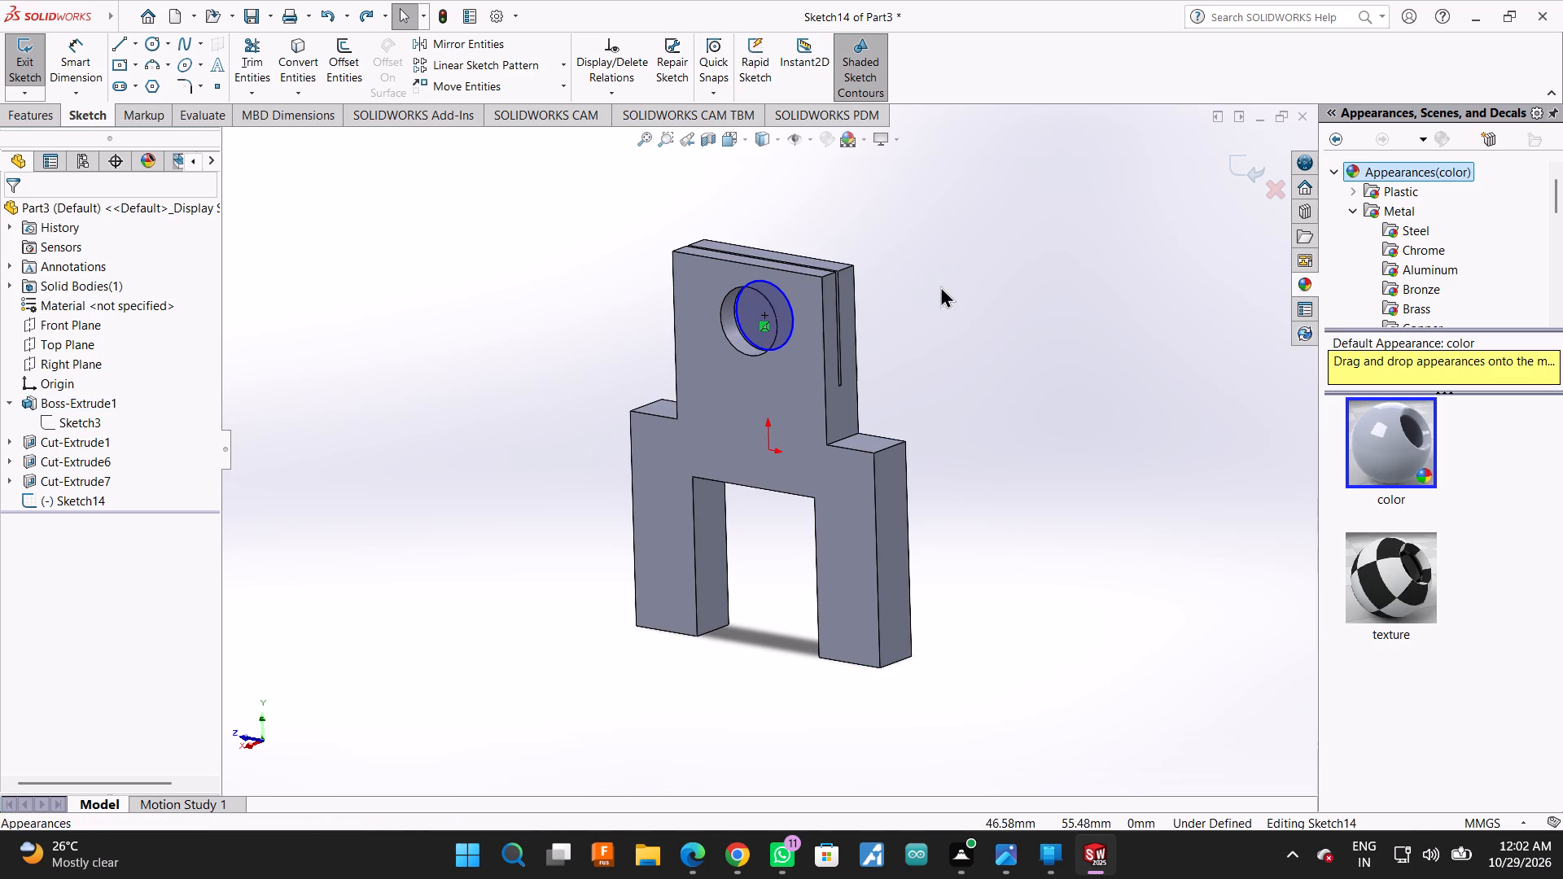
click(17, 109)
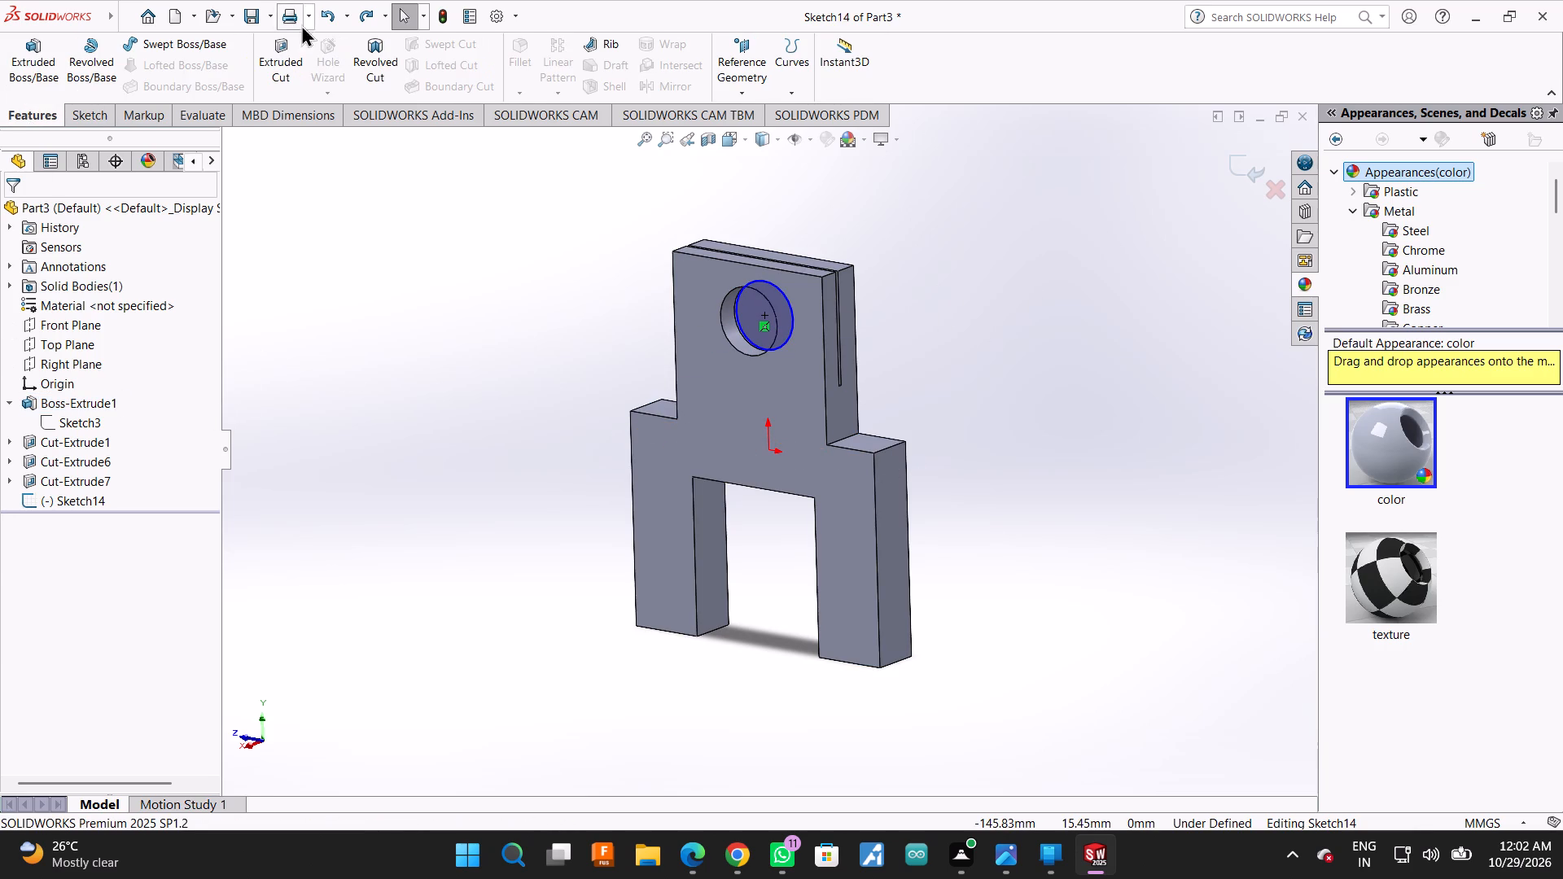
click(260, 49)
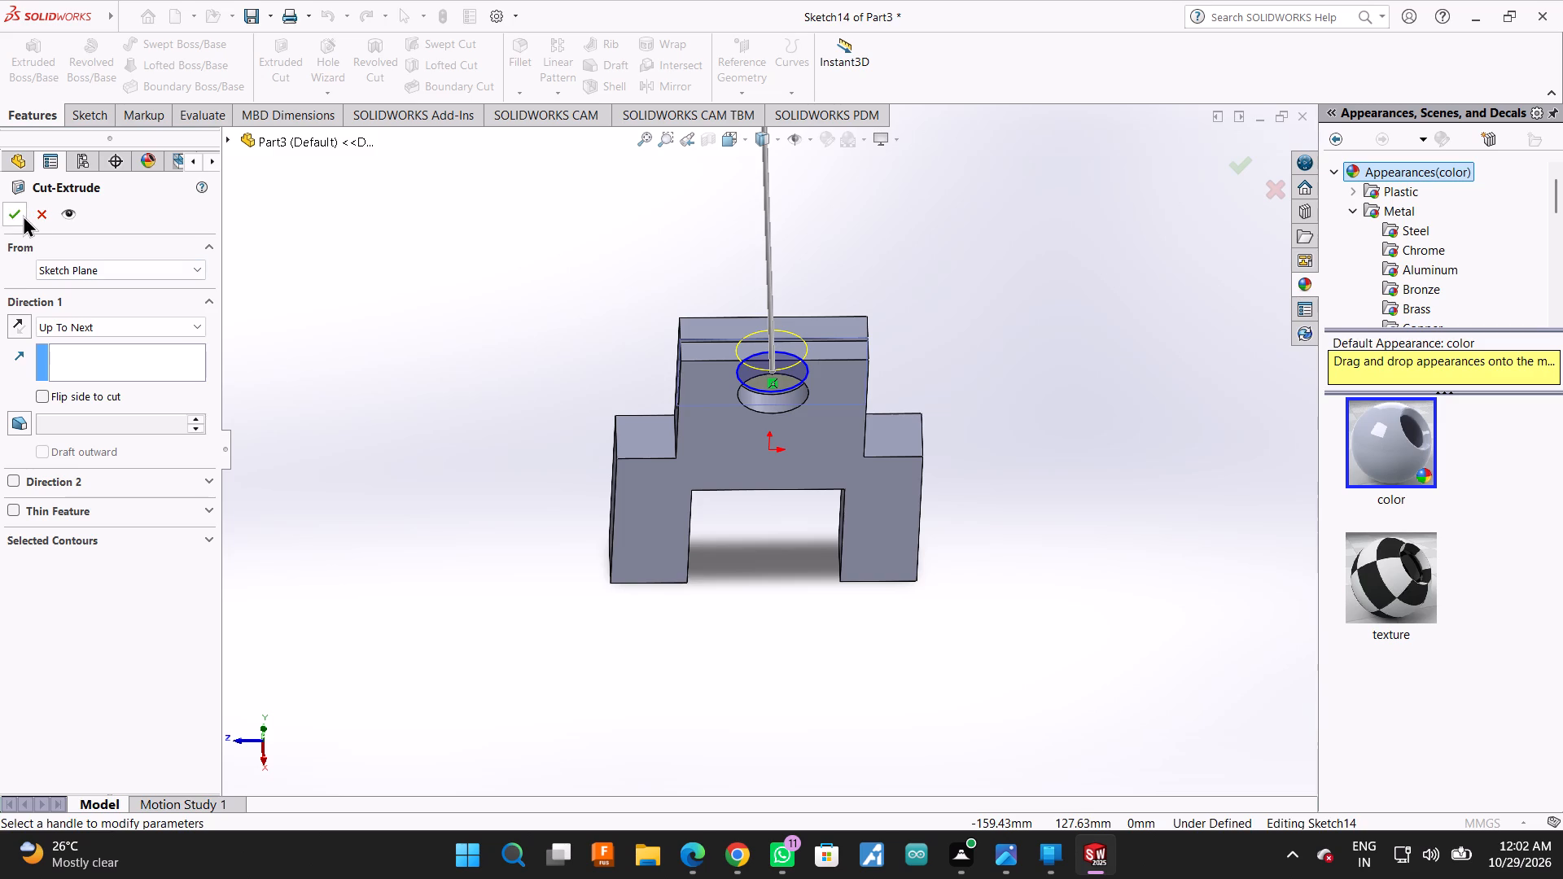
click(21, 215)
Open the sketch of Boss-Extrude1 to examine its dimensions, and exit it.
middle_drag(1183, 261, 1167, 254)
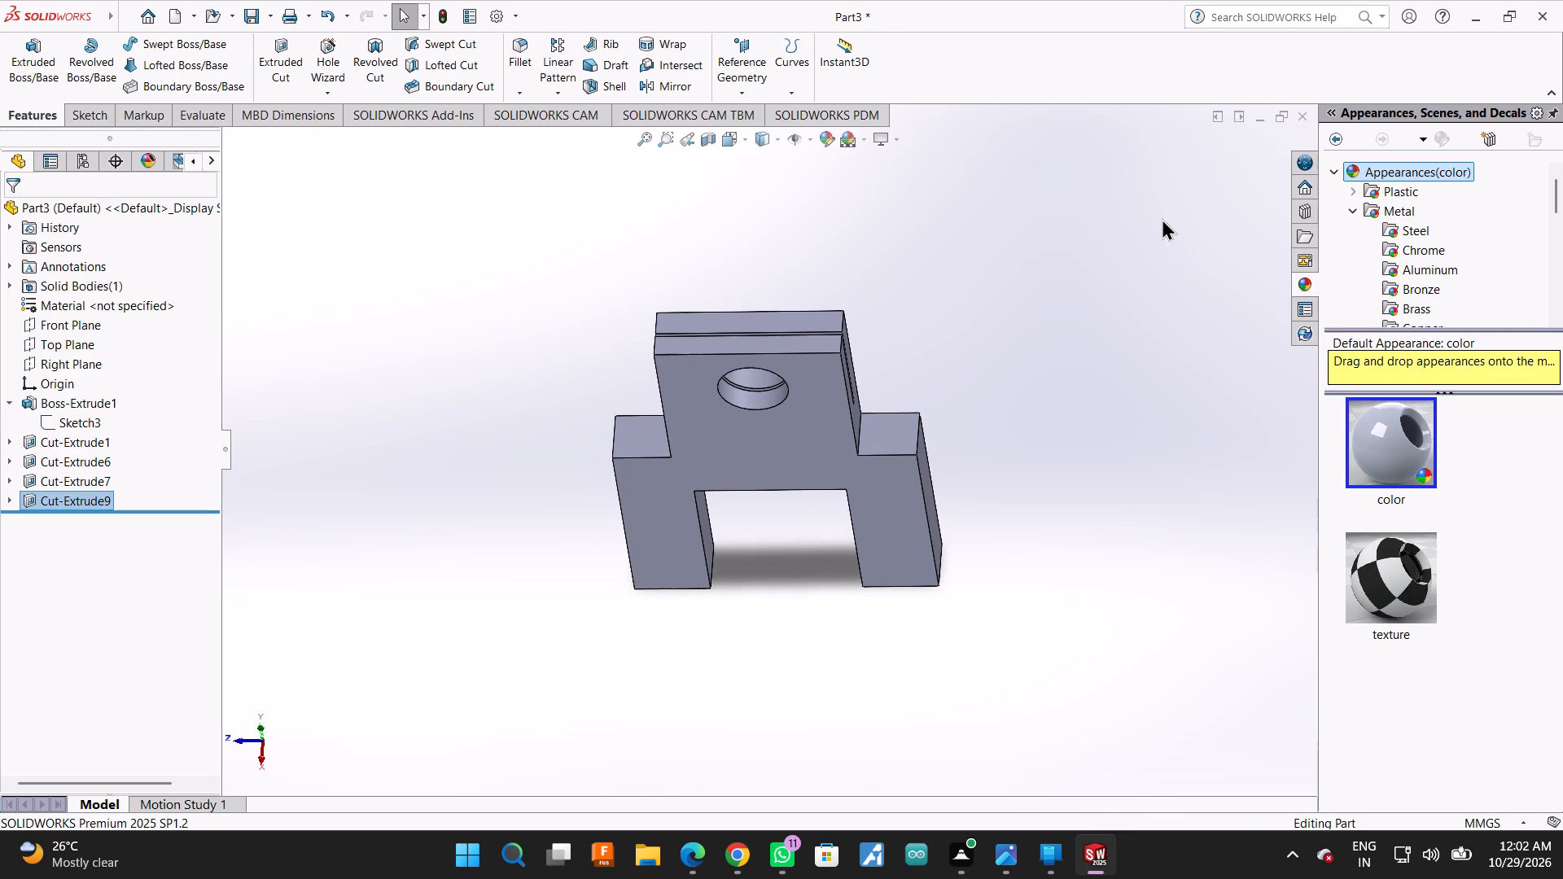
click(67, 393)
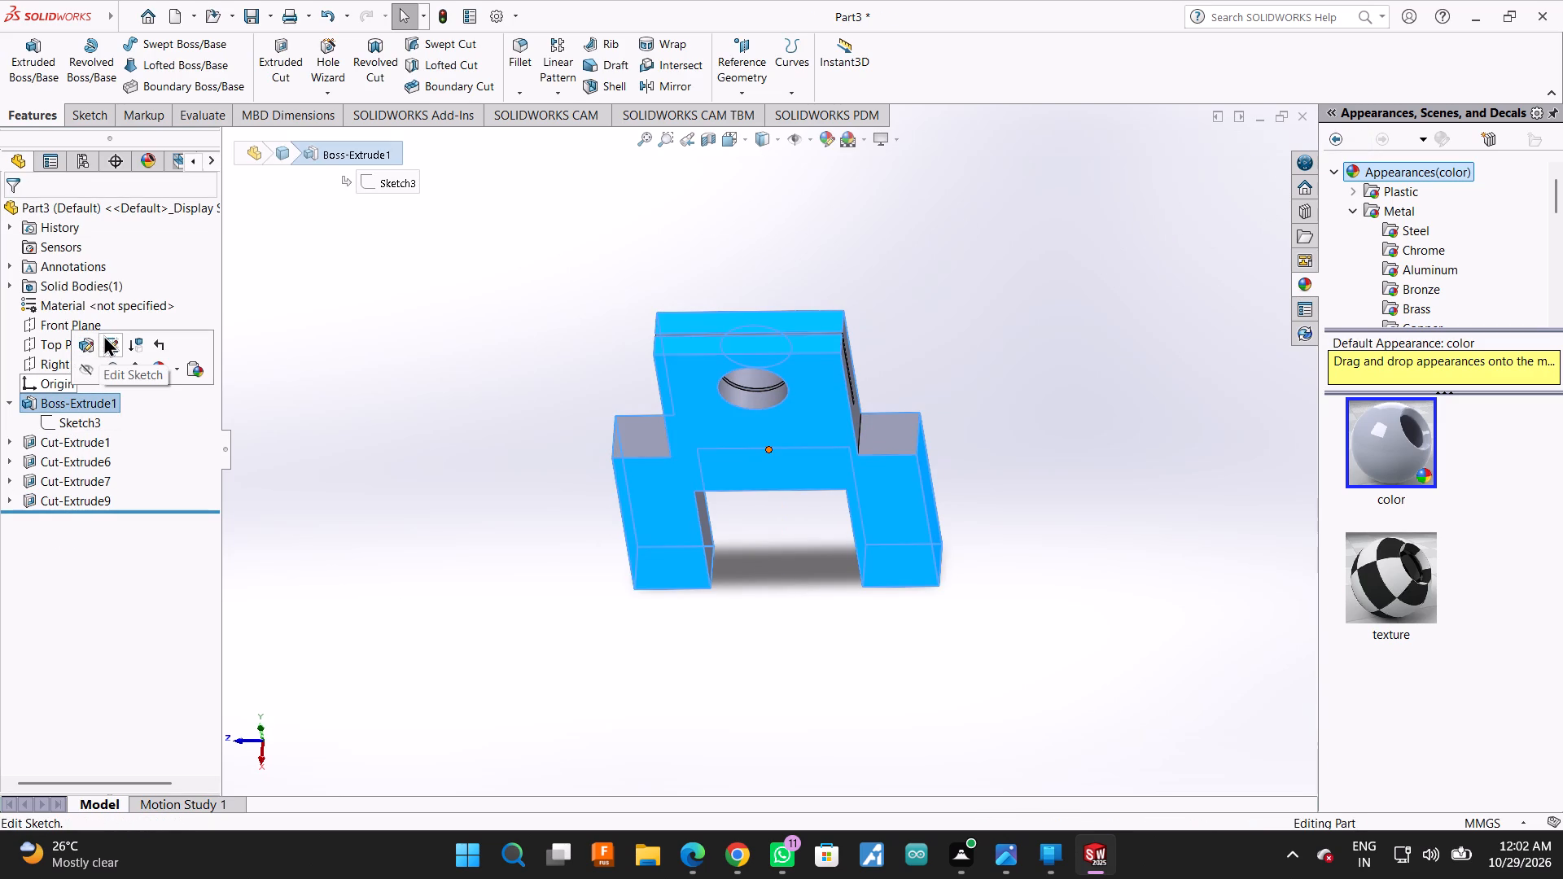
click(103, 335)
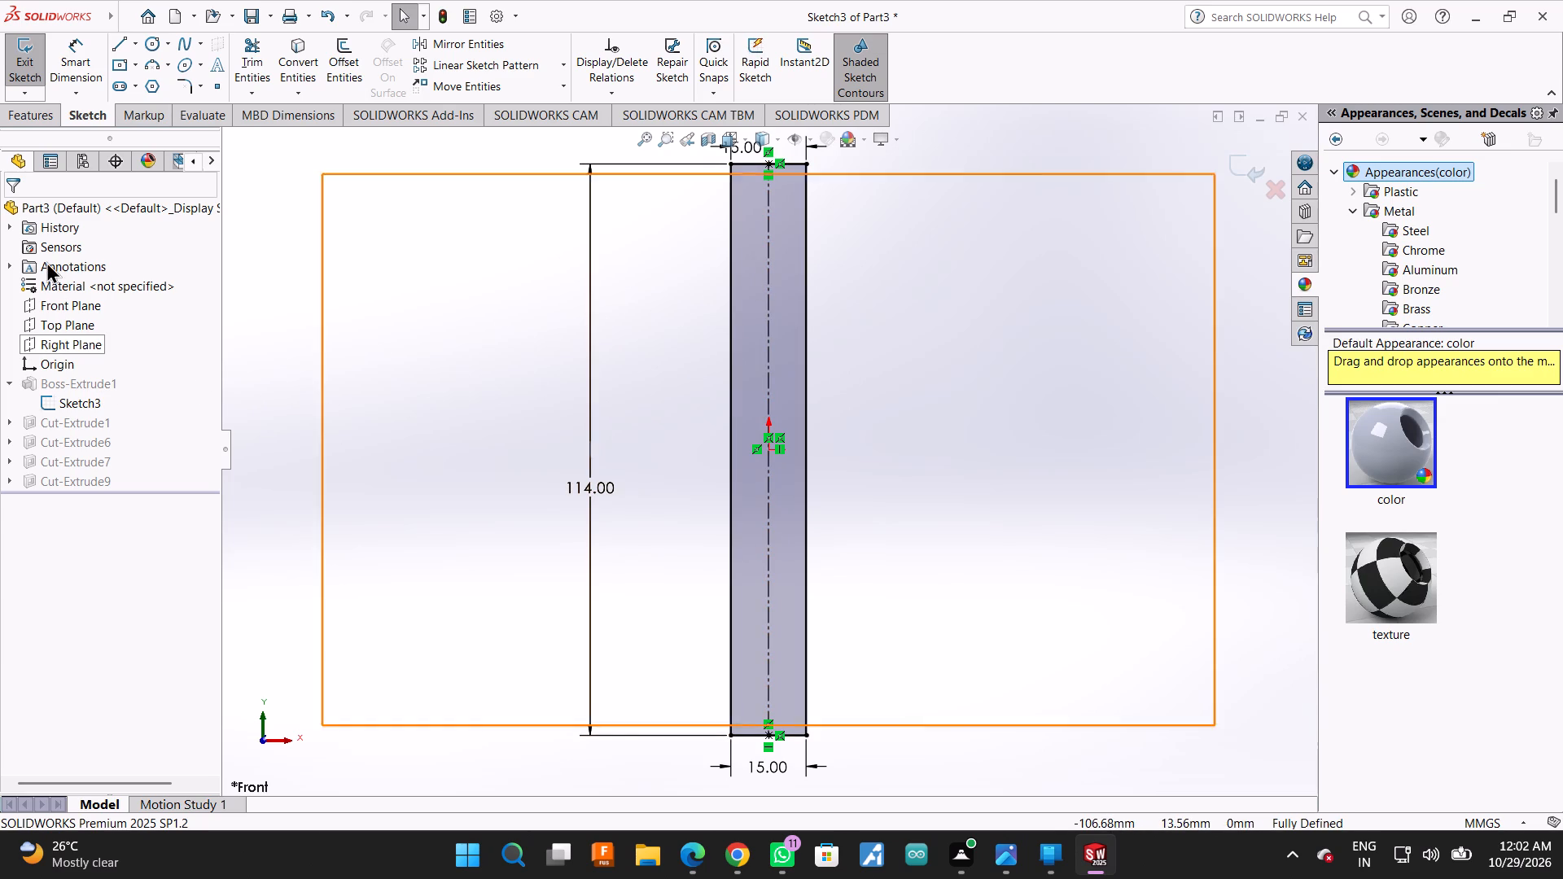
click(1257, 170)
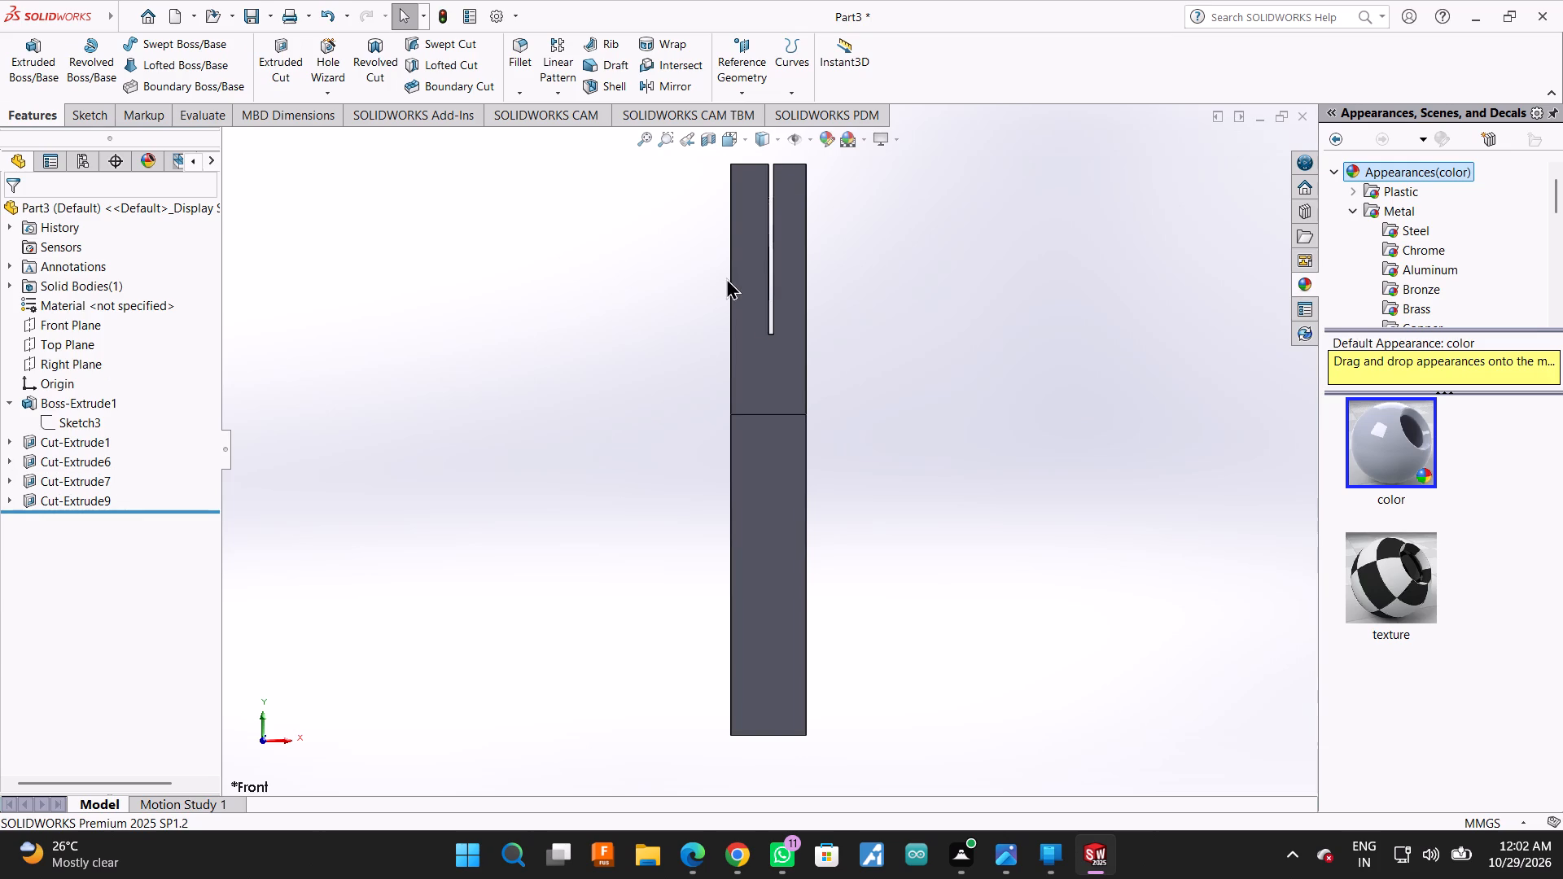
Open the slot profile sketch of Cut-Extrude1 for editing.
scroll(726, 278, down, 1)
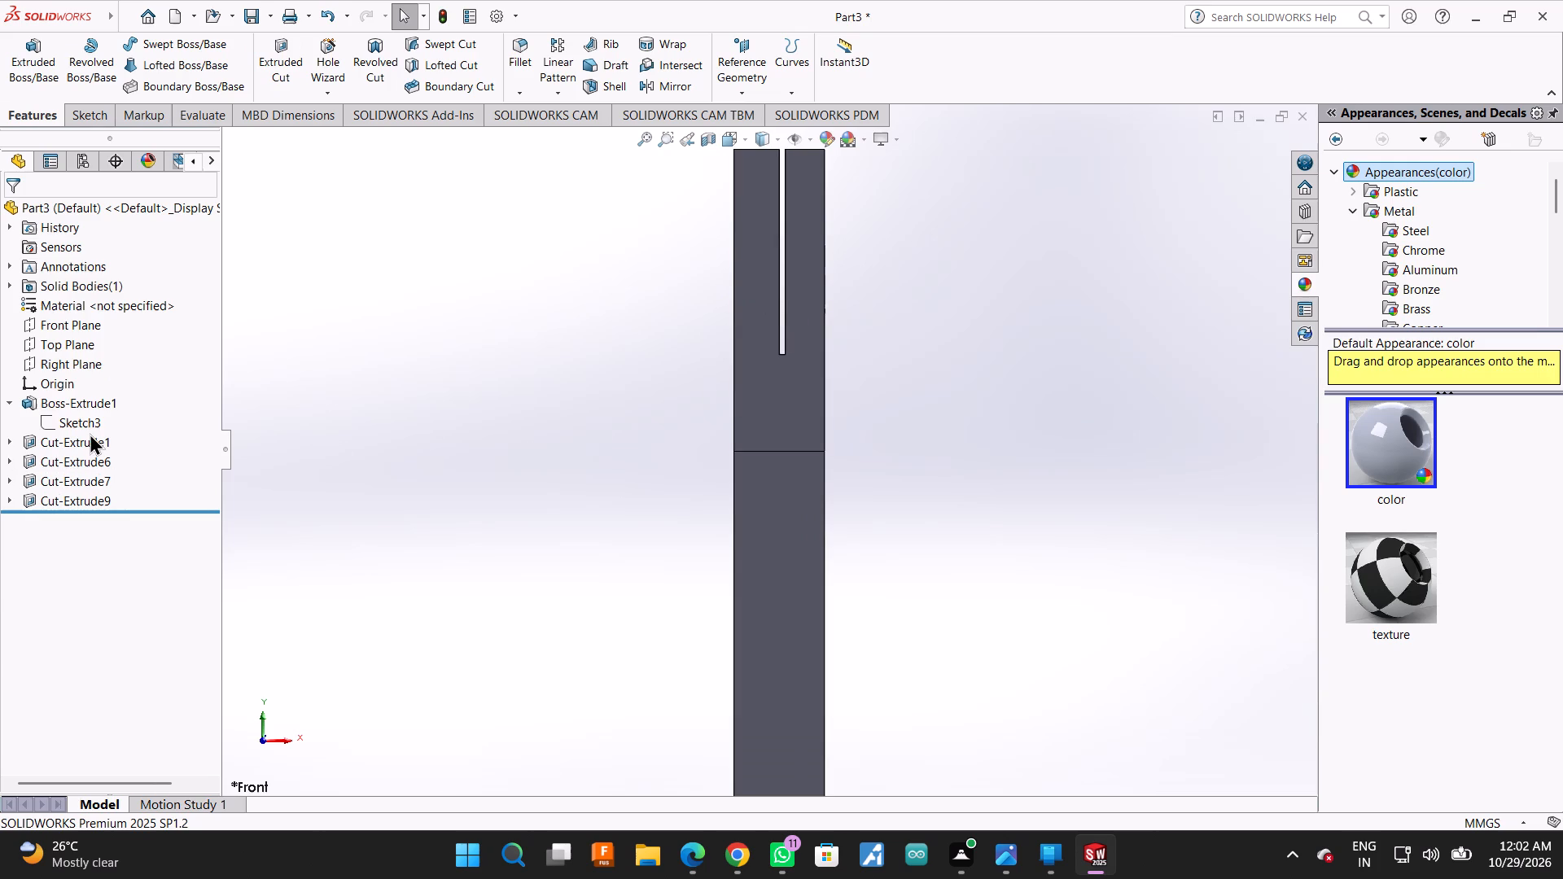
click(90, 433)
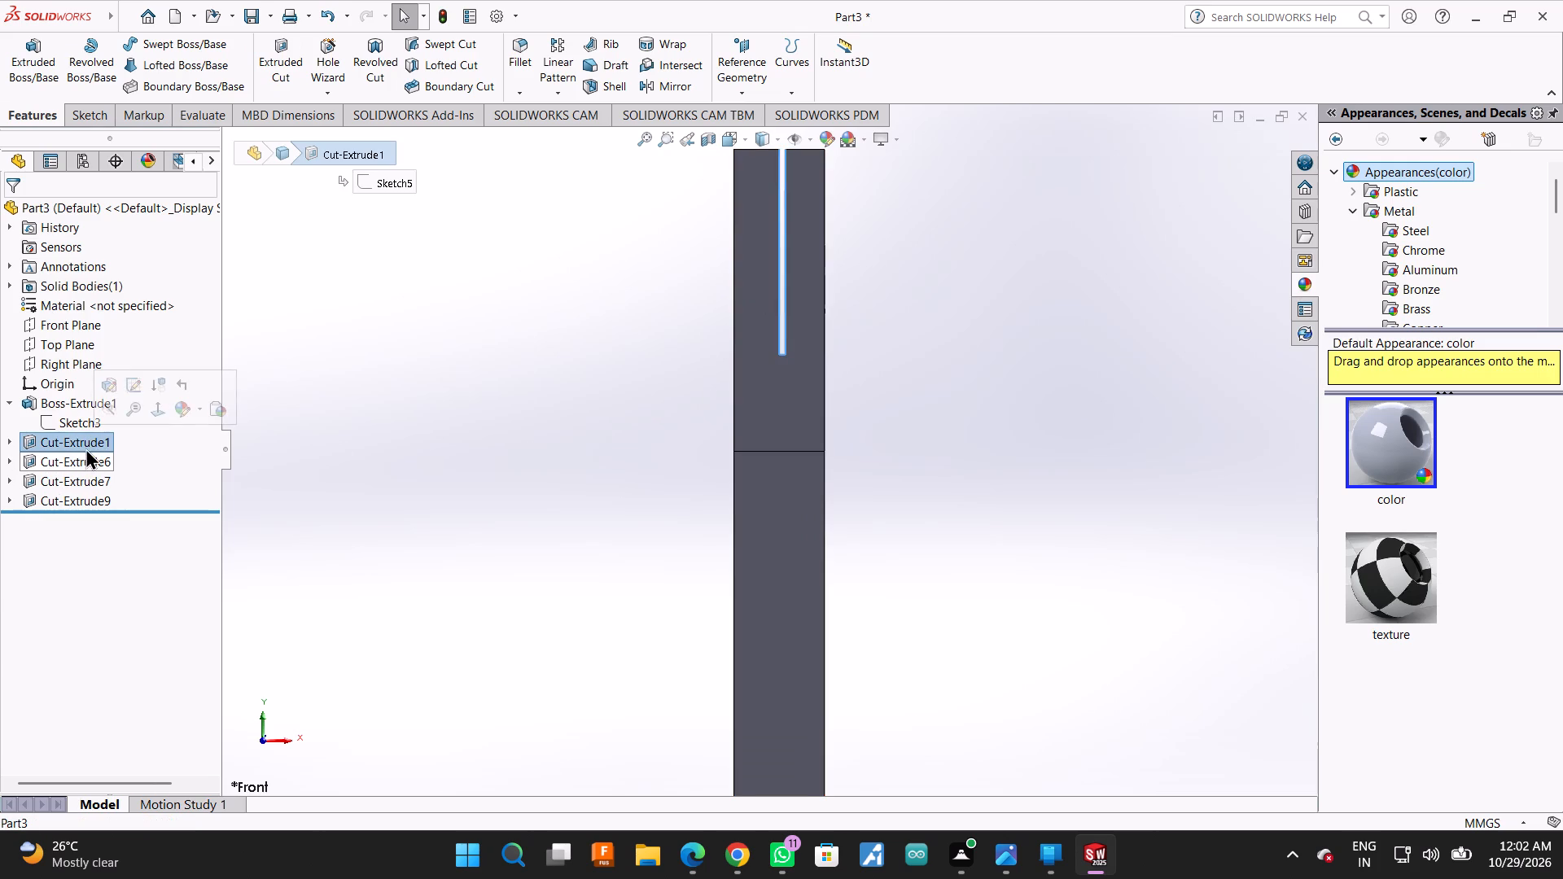
click(84, 444)
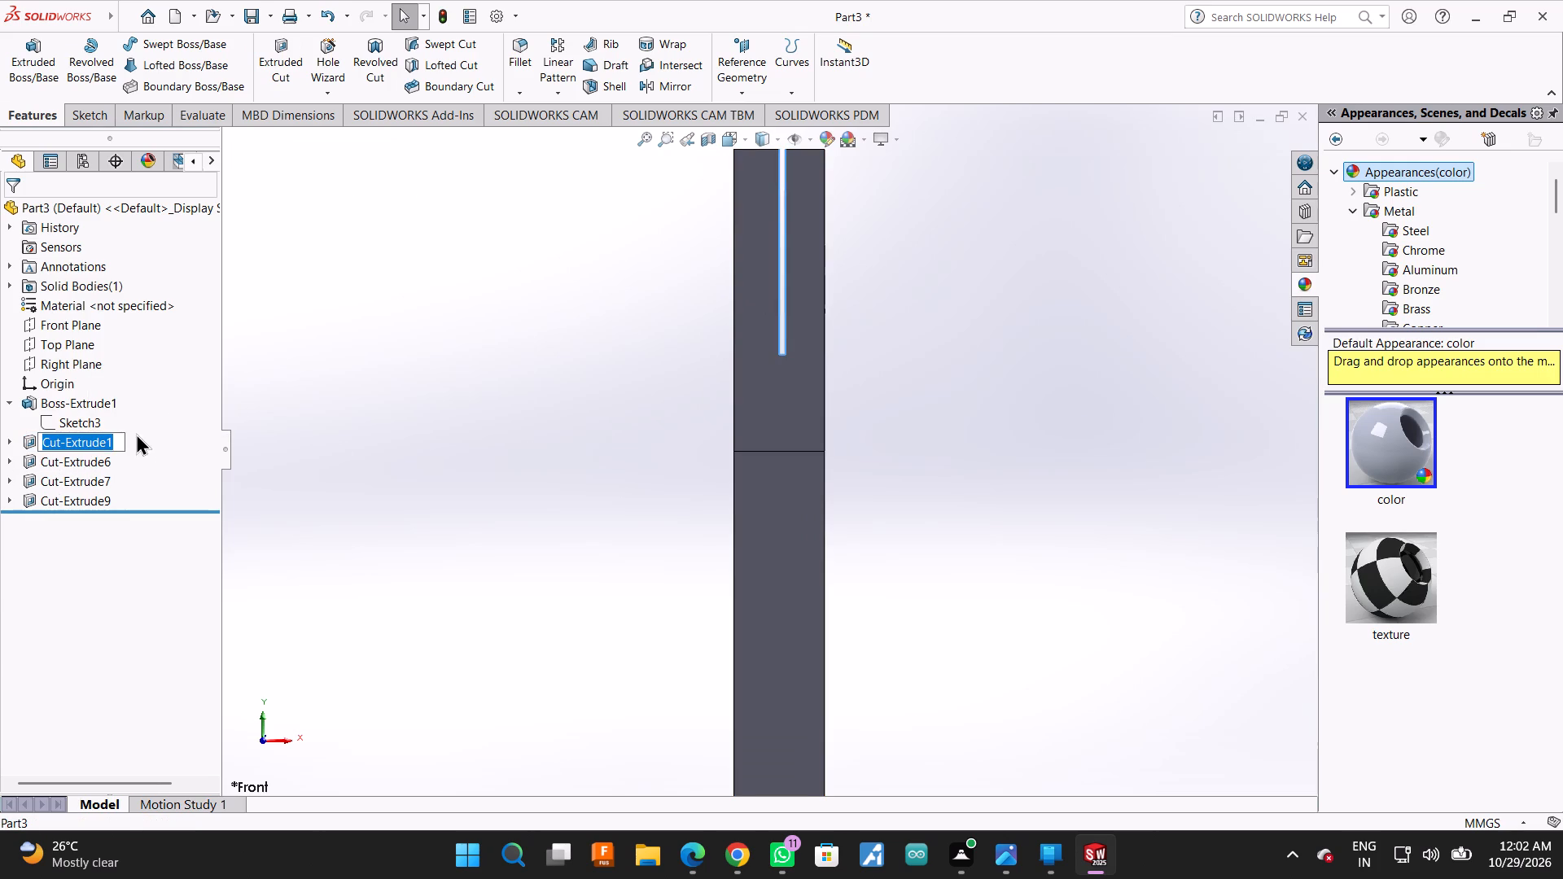
click(136, 433)
click(172, 385)
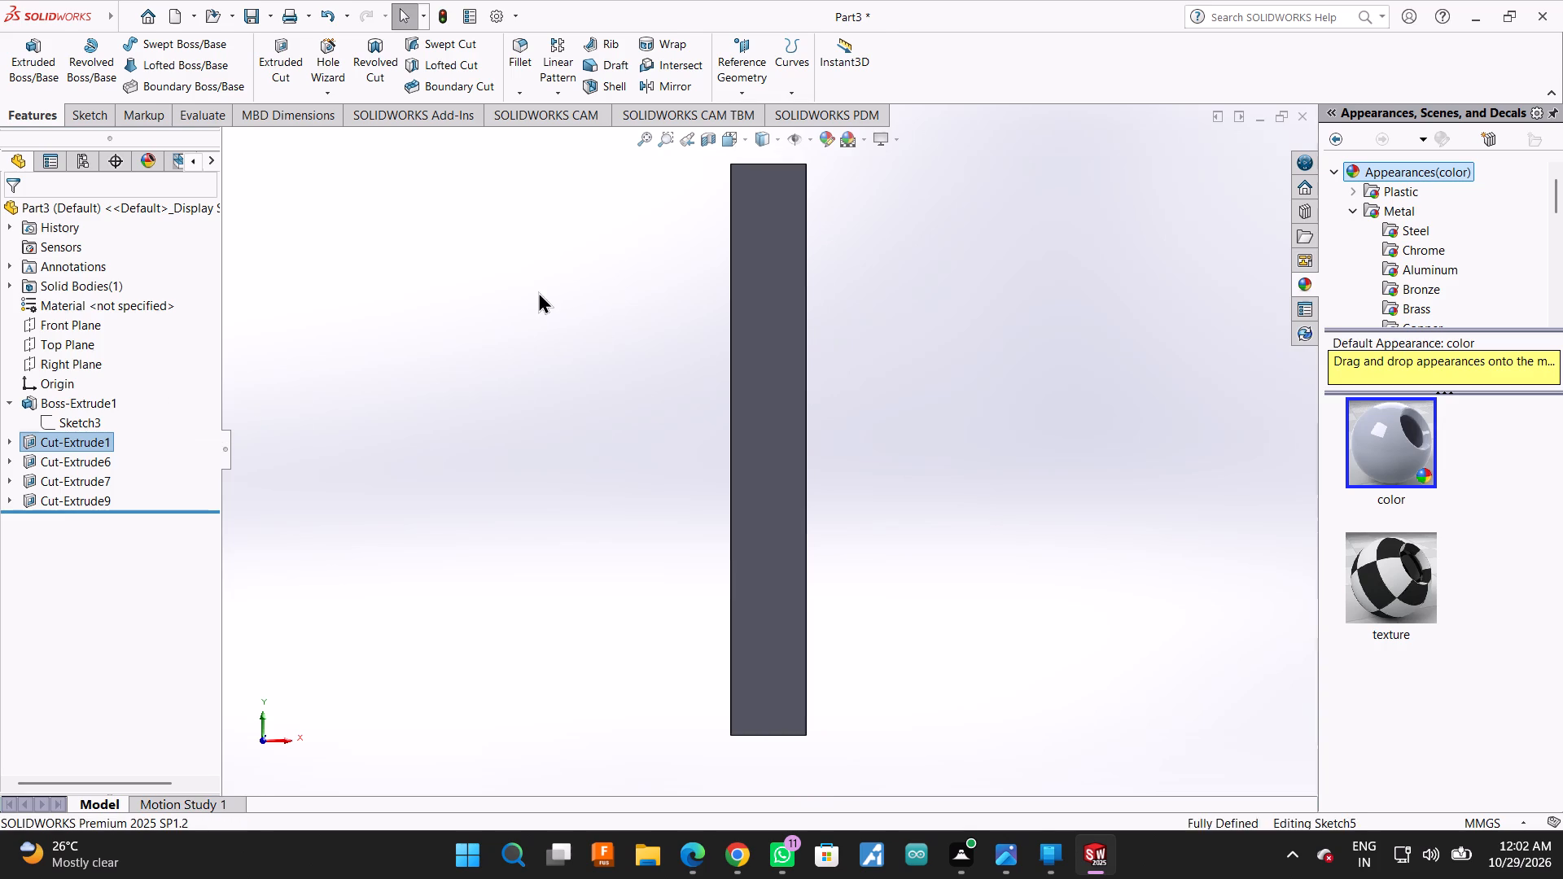
Add a driven dimension for the slot's width on its short edge at the block's top.
scroll(787, 151, down, 5)
scroll(782, 251, down, 2)
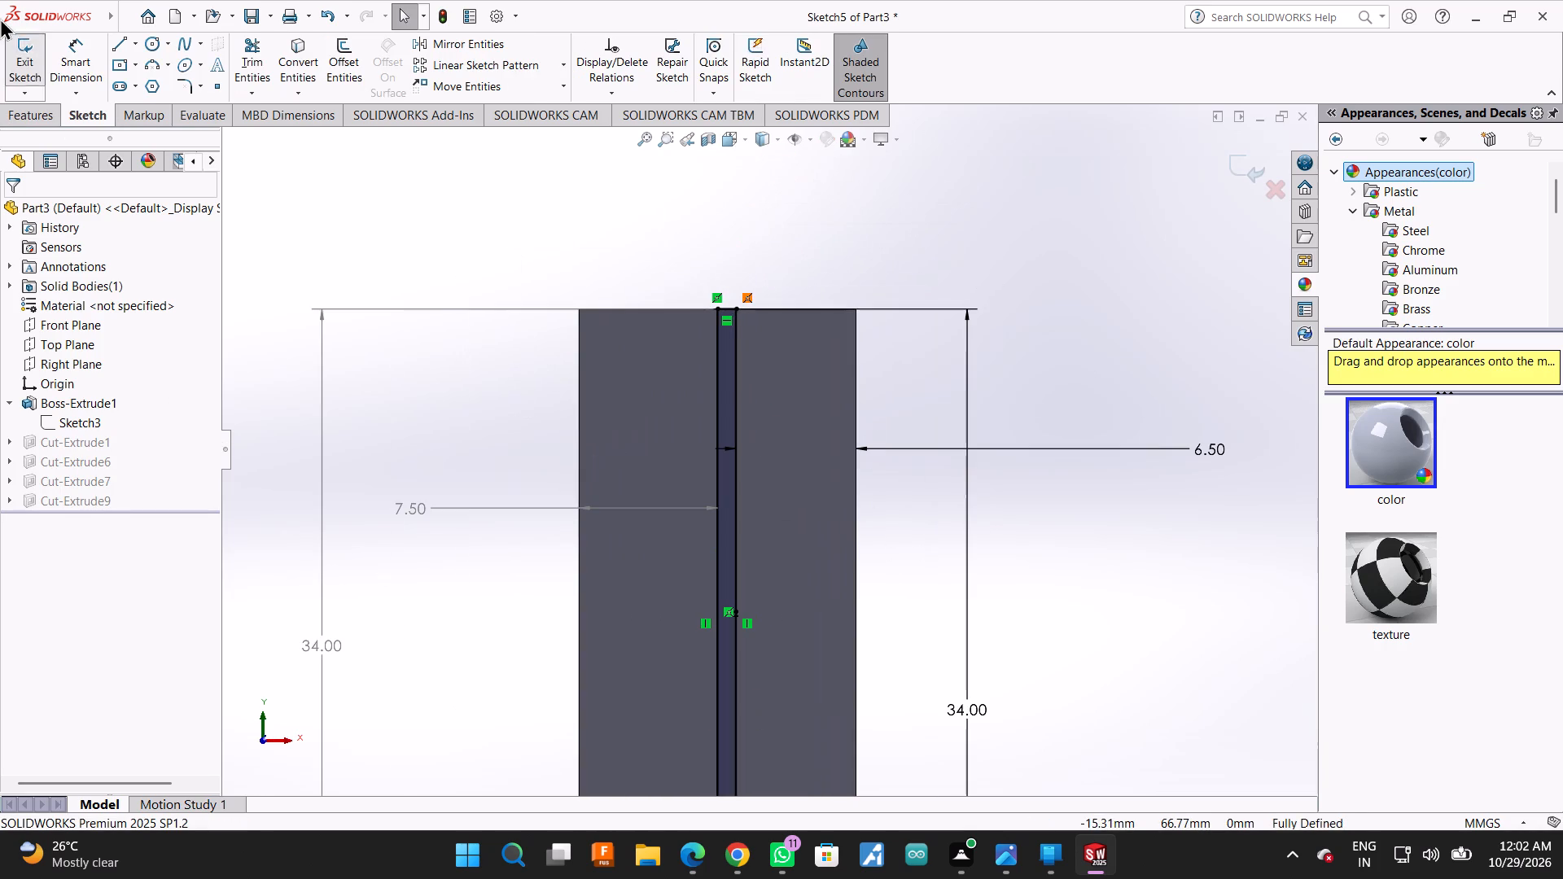
click(71, 56)
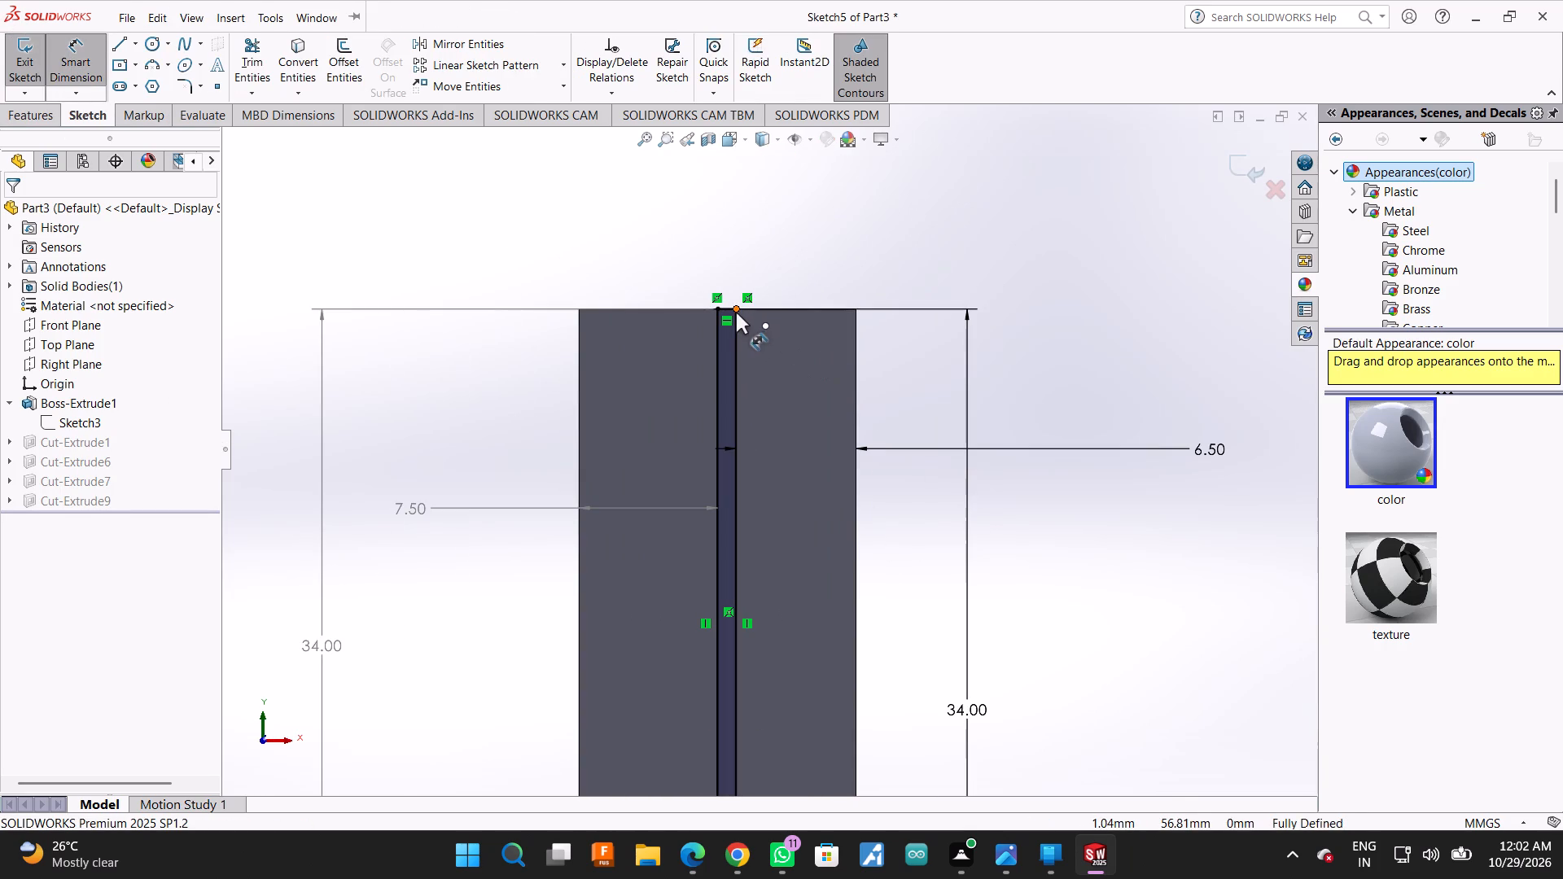
click(728, 311)
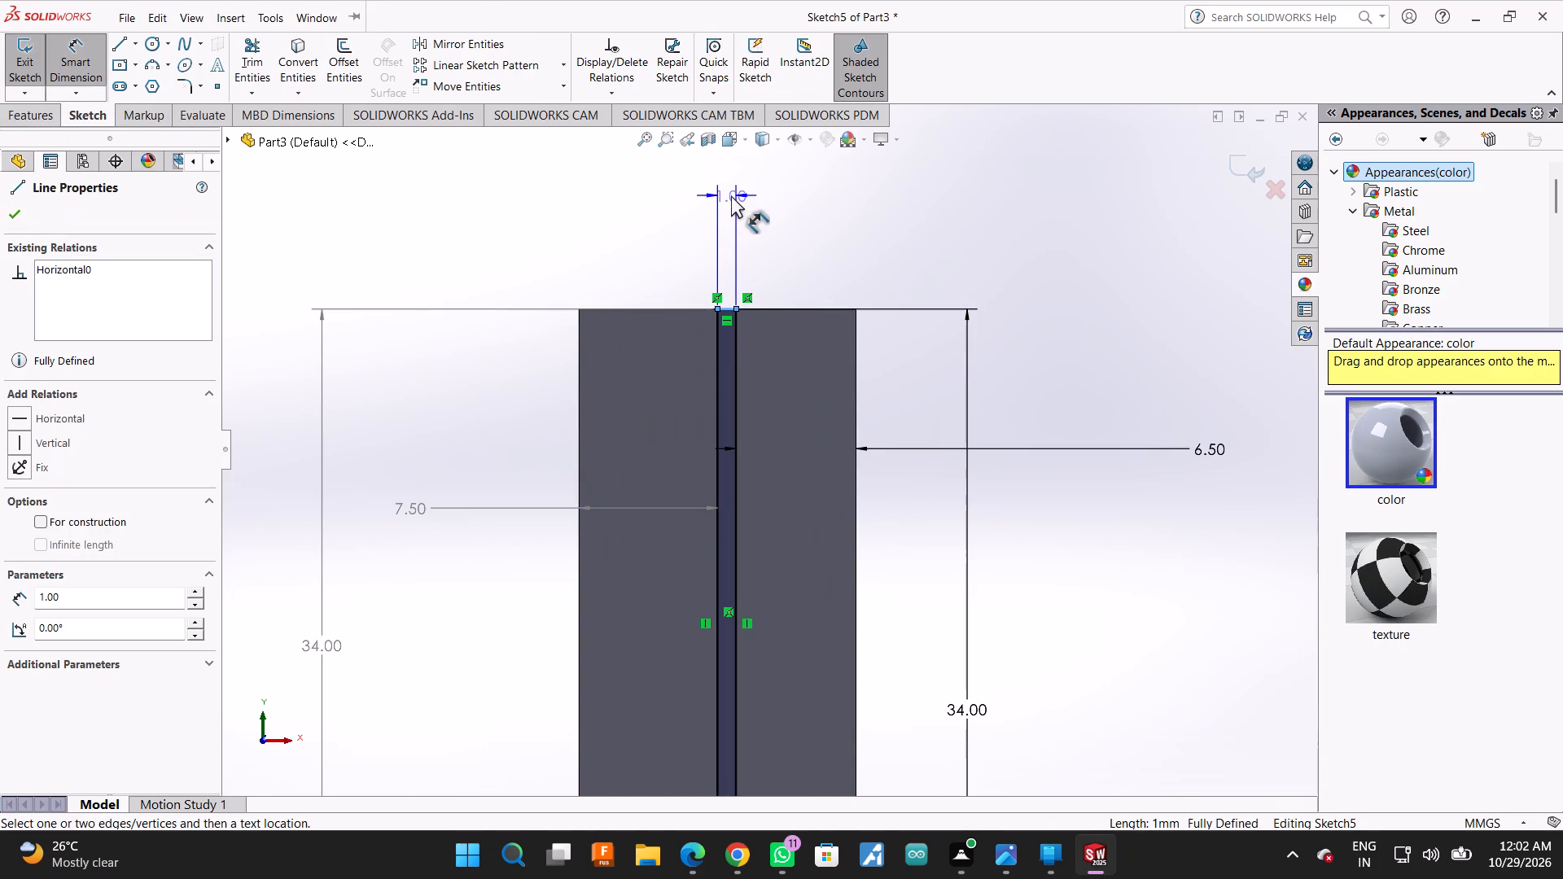
click(726, 189)
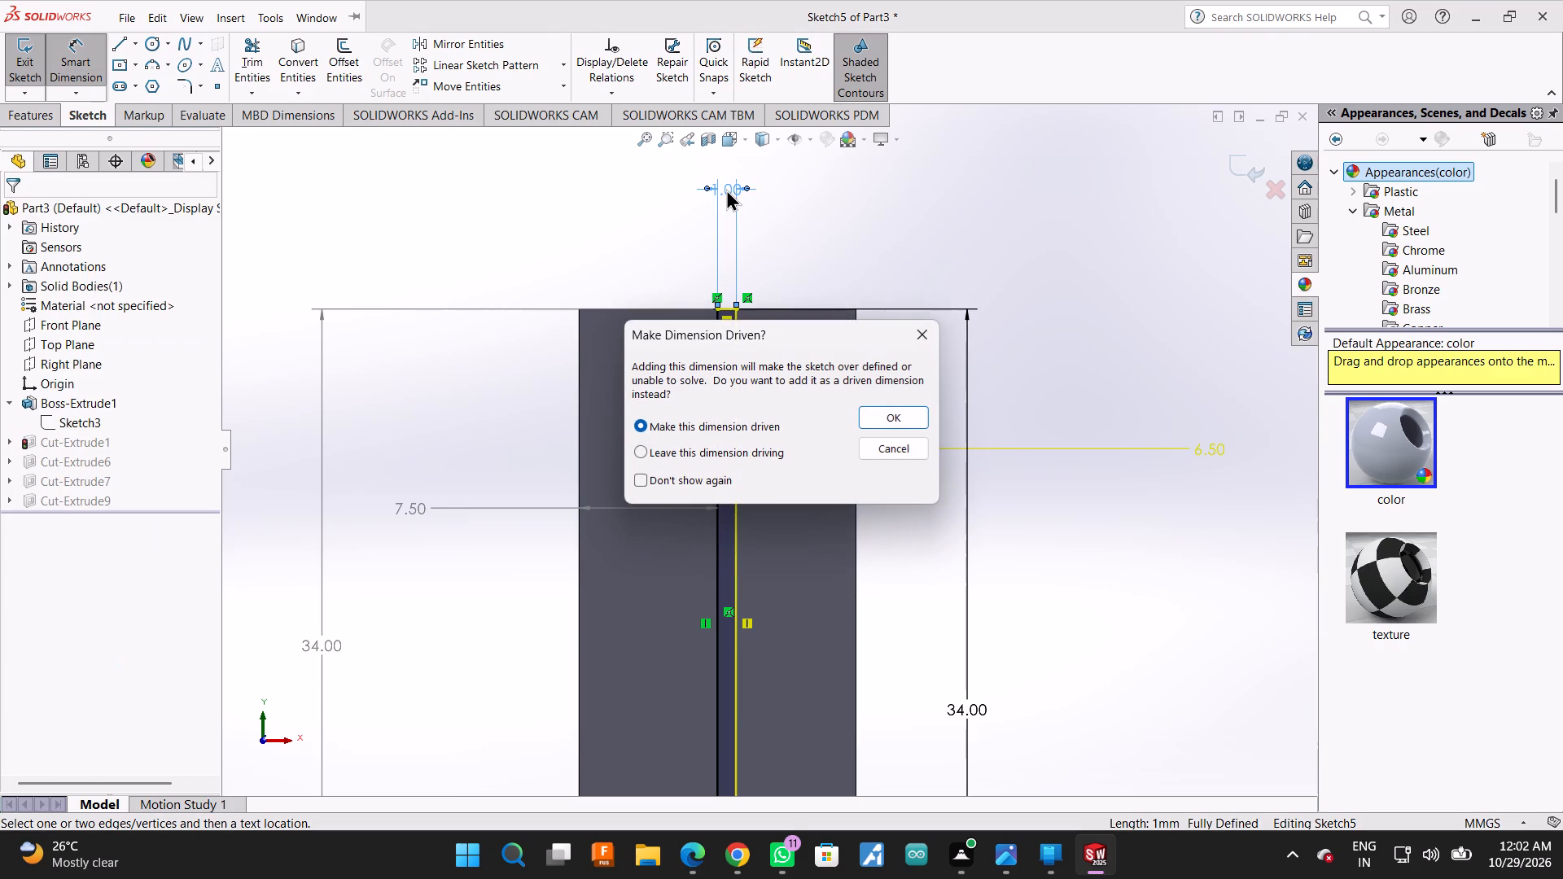
key(2)
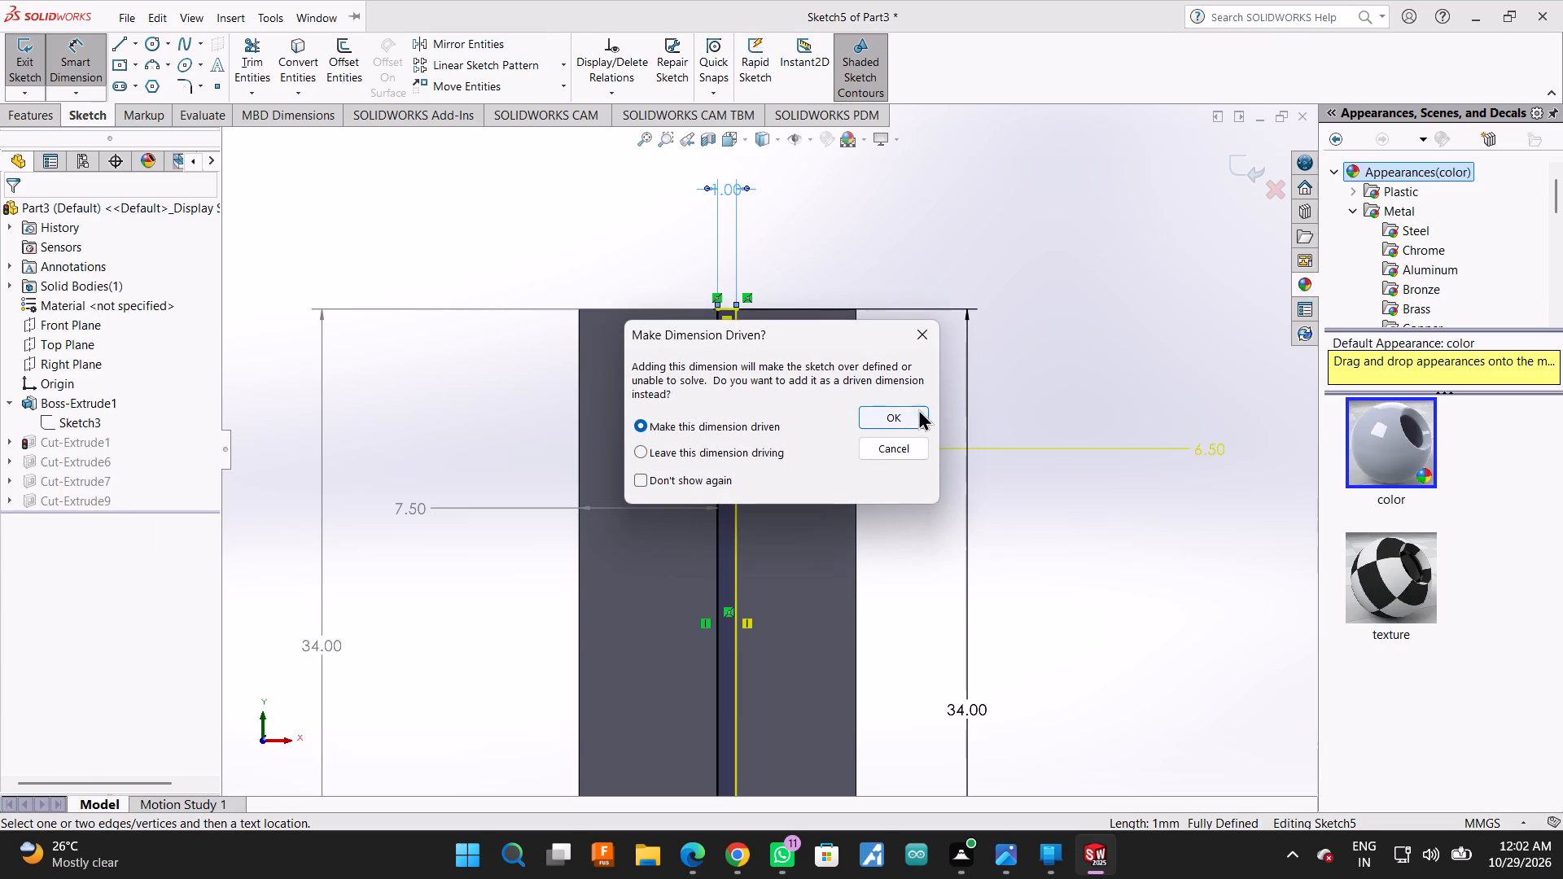
click(914, 410)
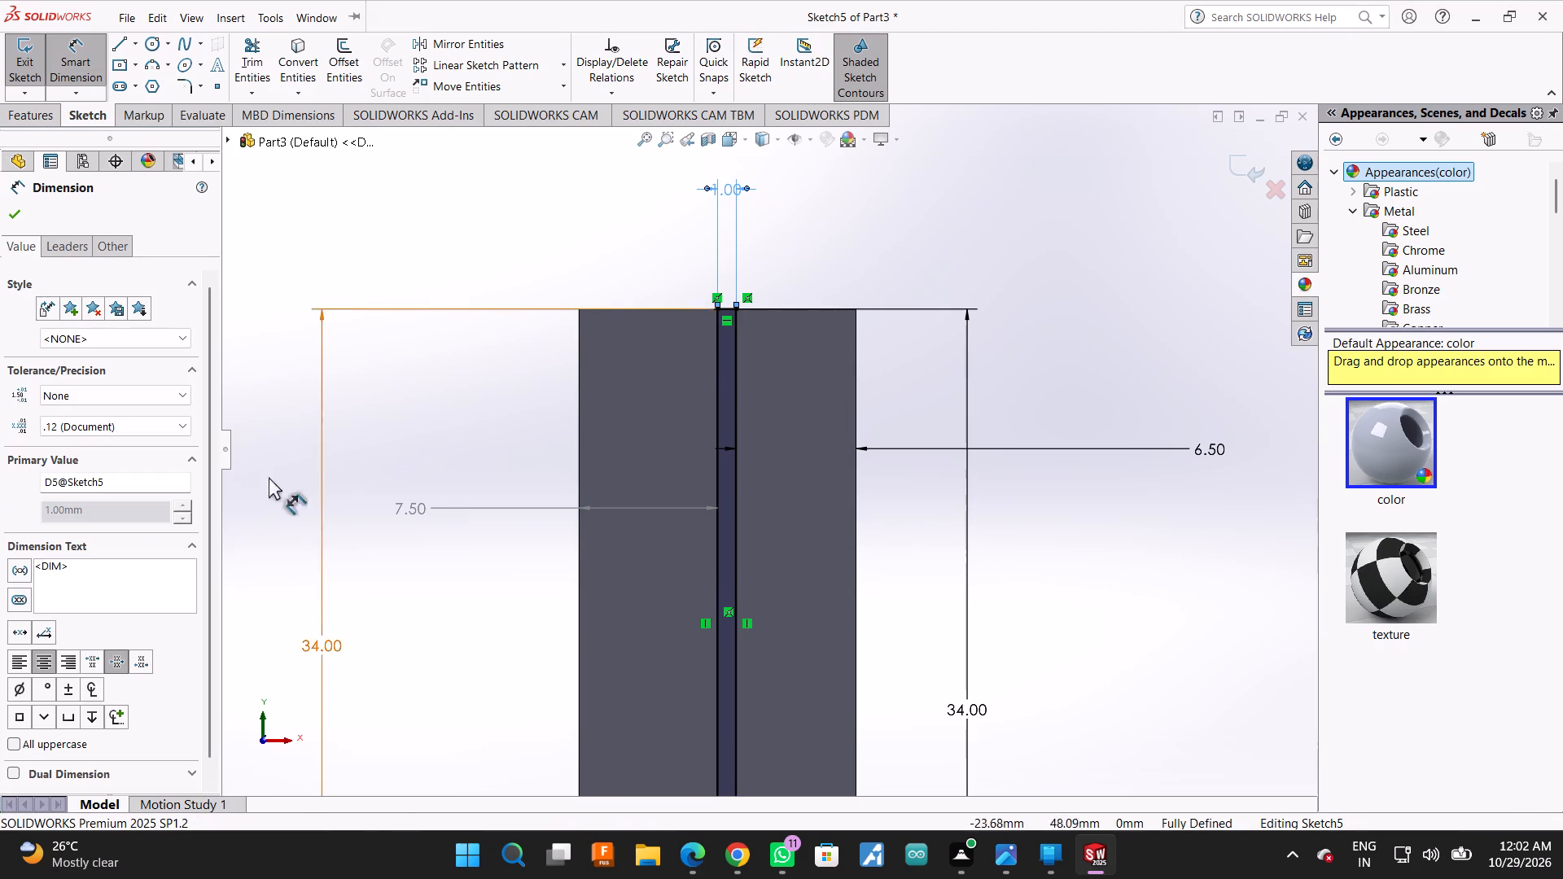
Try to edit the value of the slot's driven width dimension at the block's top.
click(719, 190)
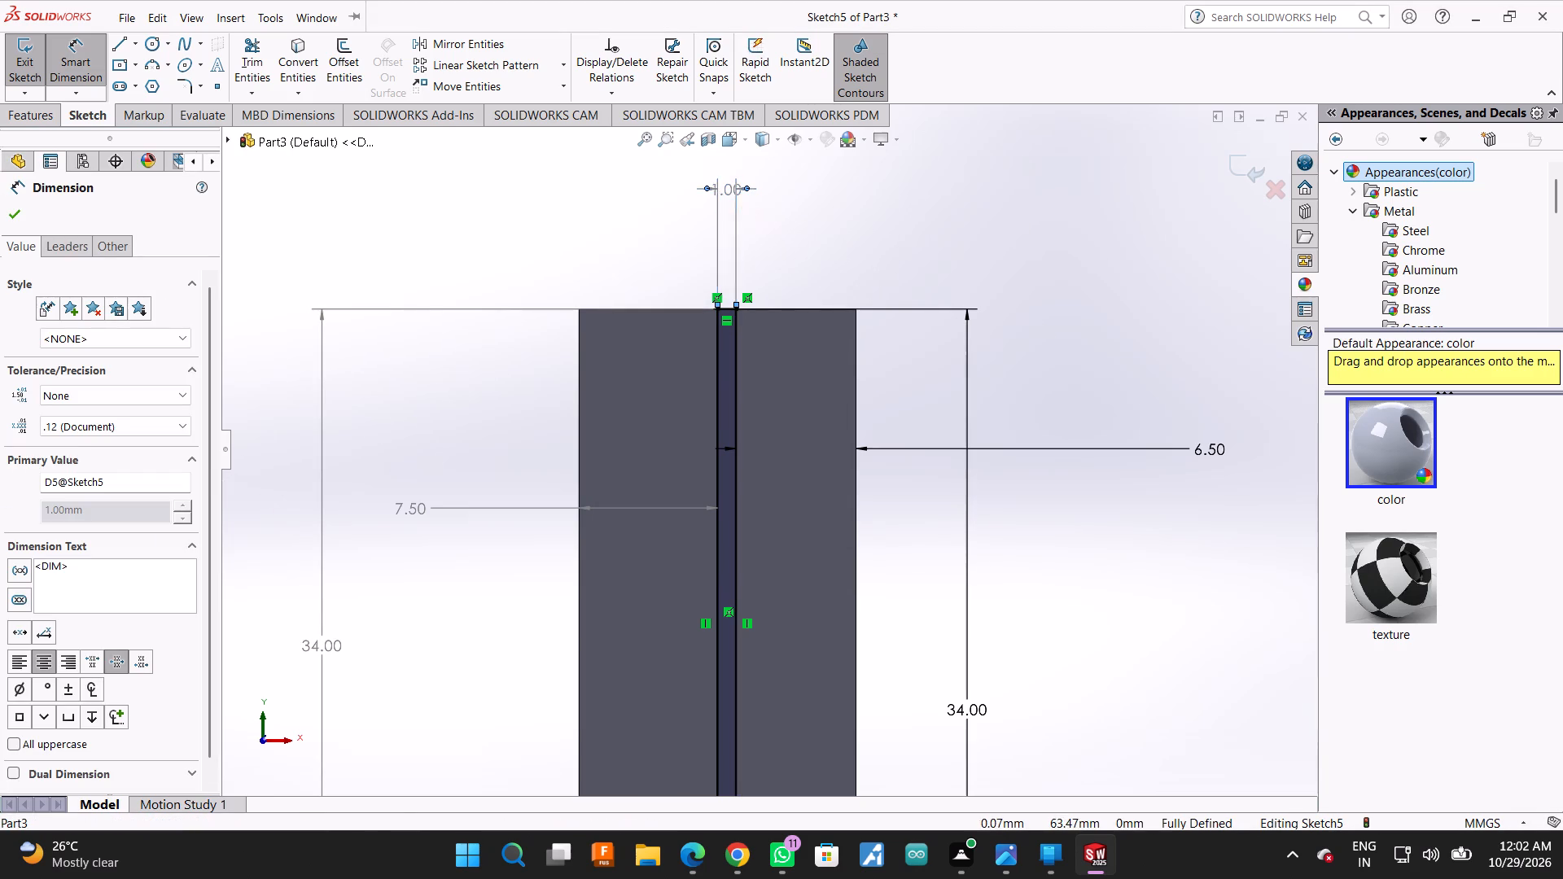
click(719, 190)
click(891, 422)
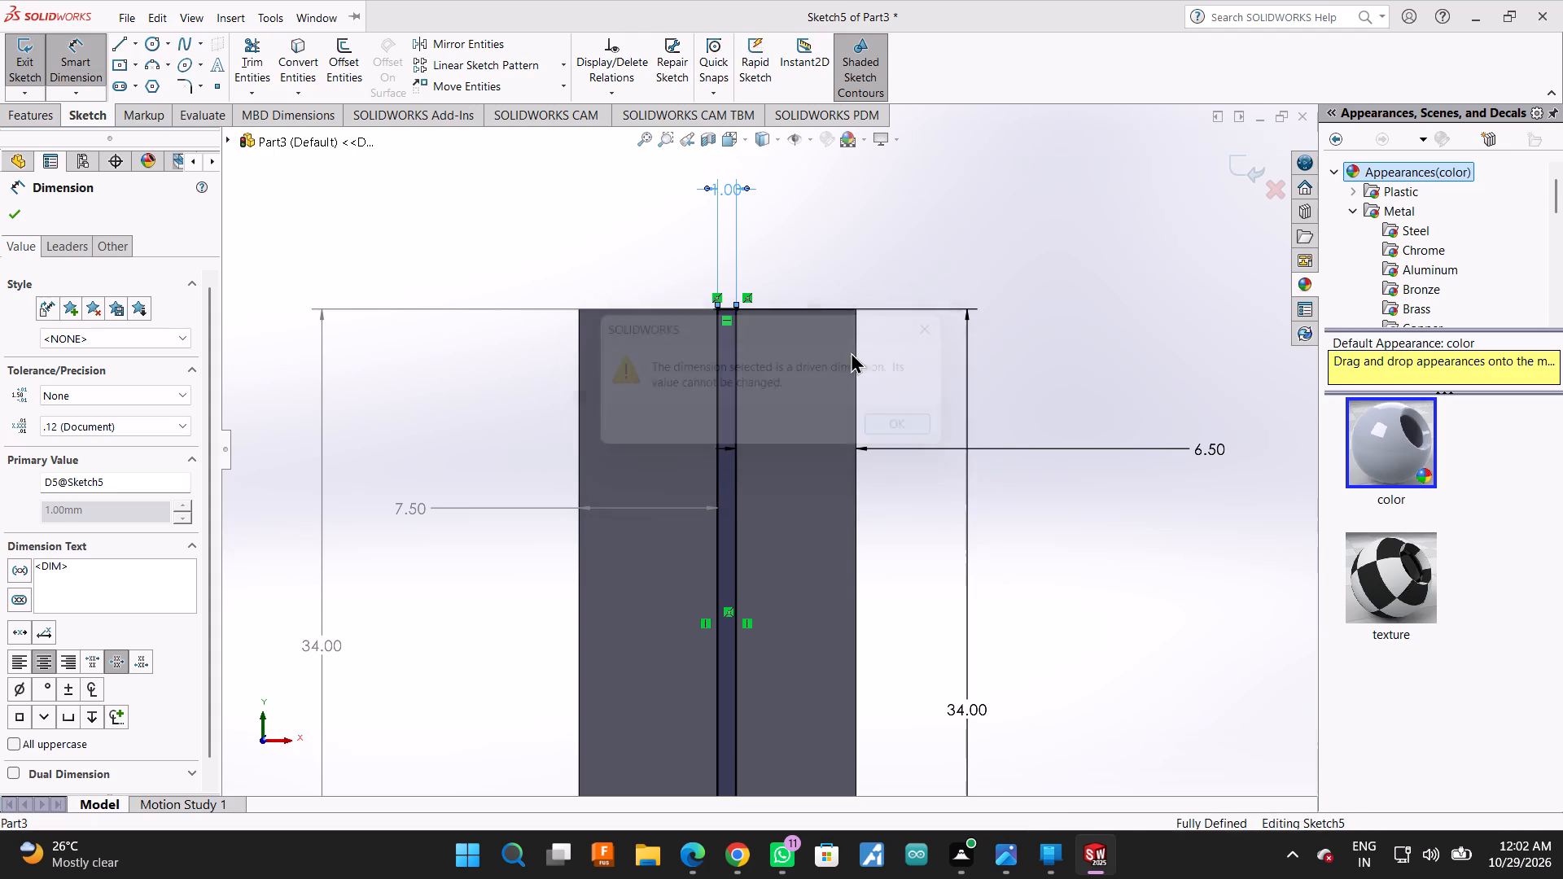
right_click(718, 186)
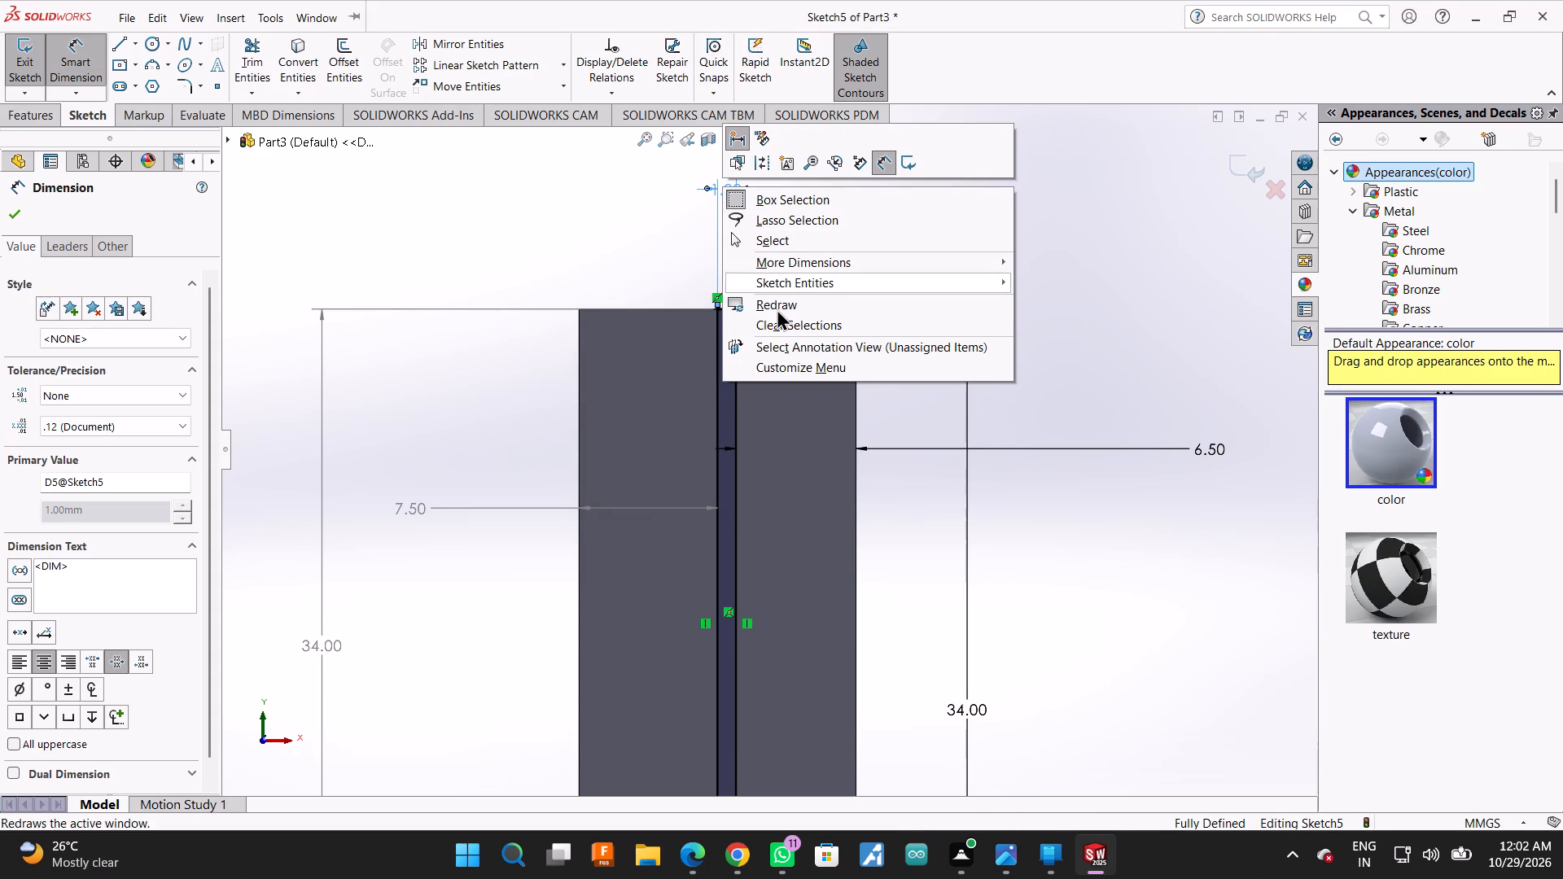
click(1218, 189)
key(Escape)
Examine the properties of the two horizontal dimensions locating the slot from the block's side edges.
scroll(908, 336, up, 2)
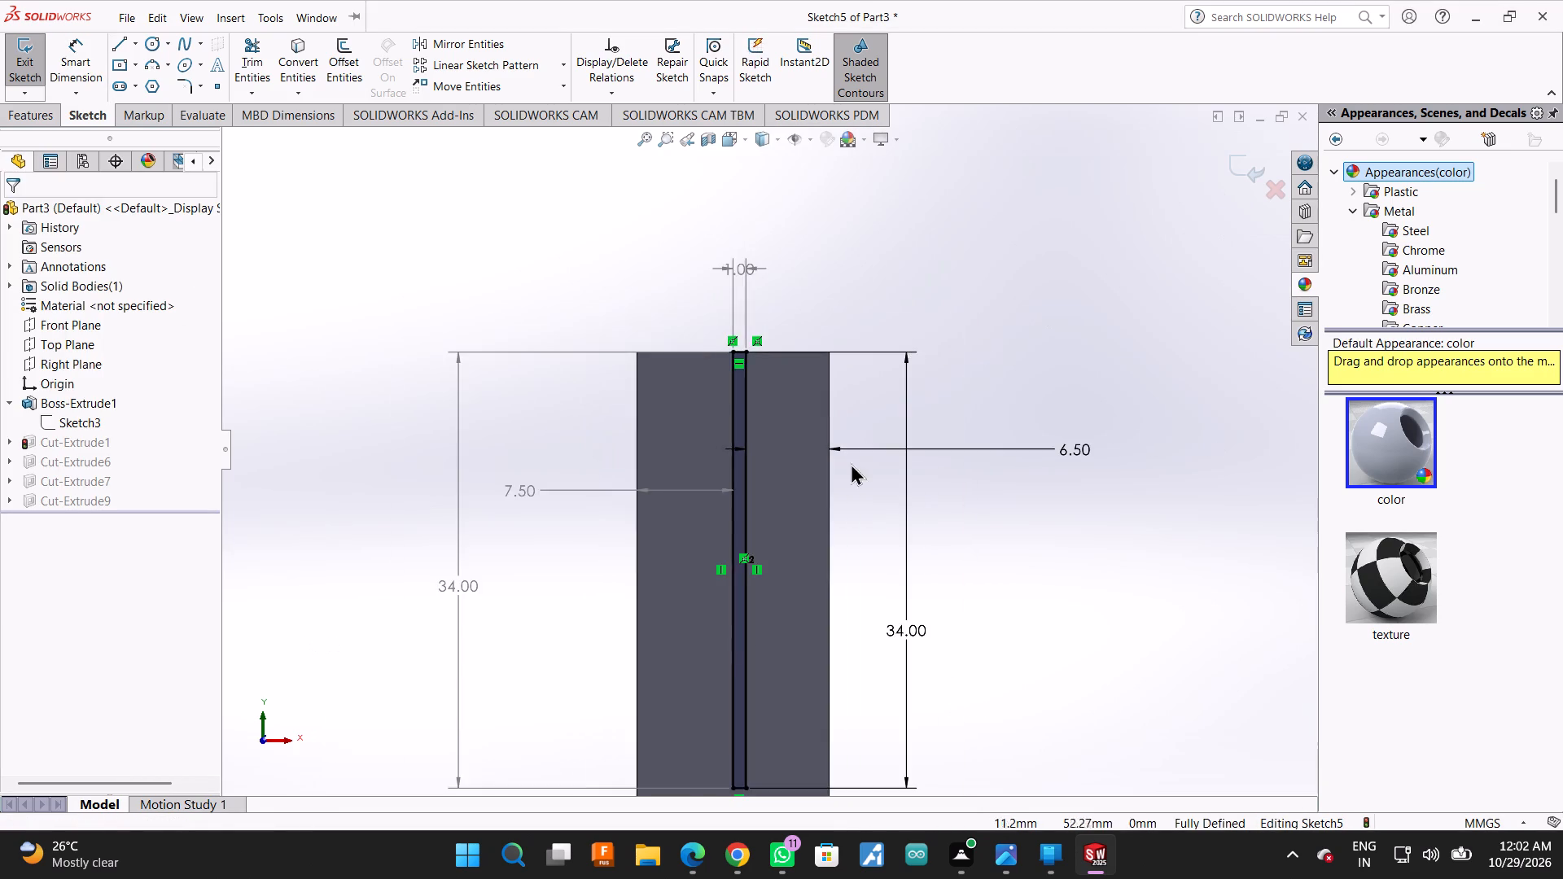
scroll(735, 633, up, 3)
scroll(730, 693, down, 2)
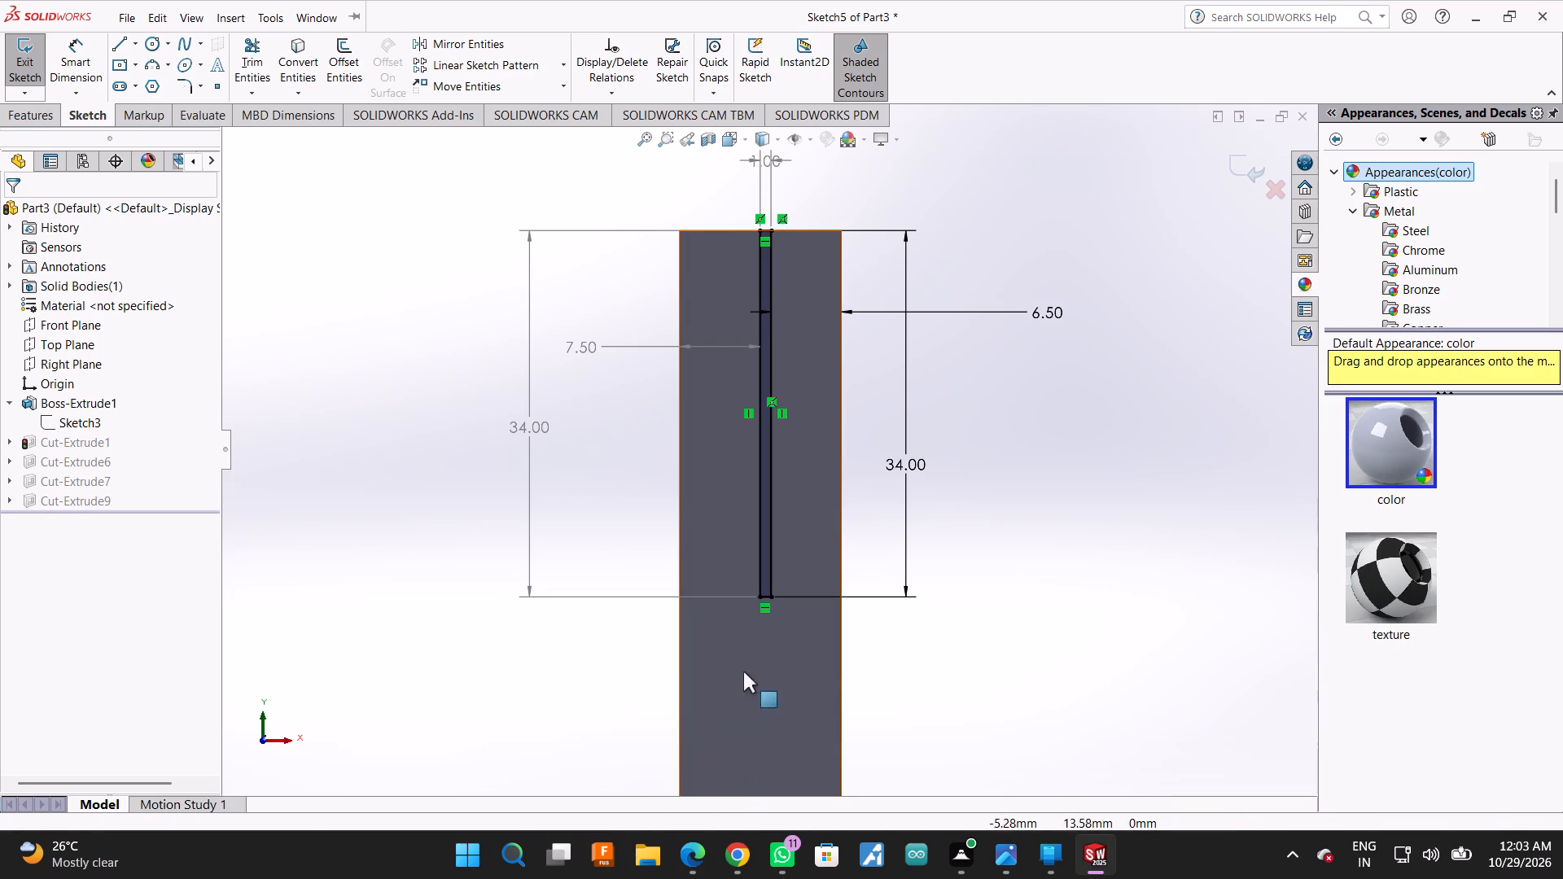
click(1056, 304)
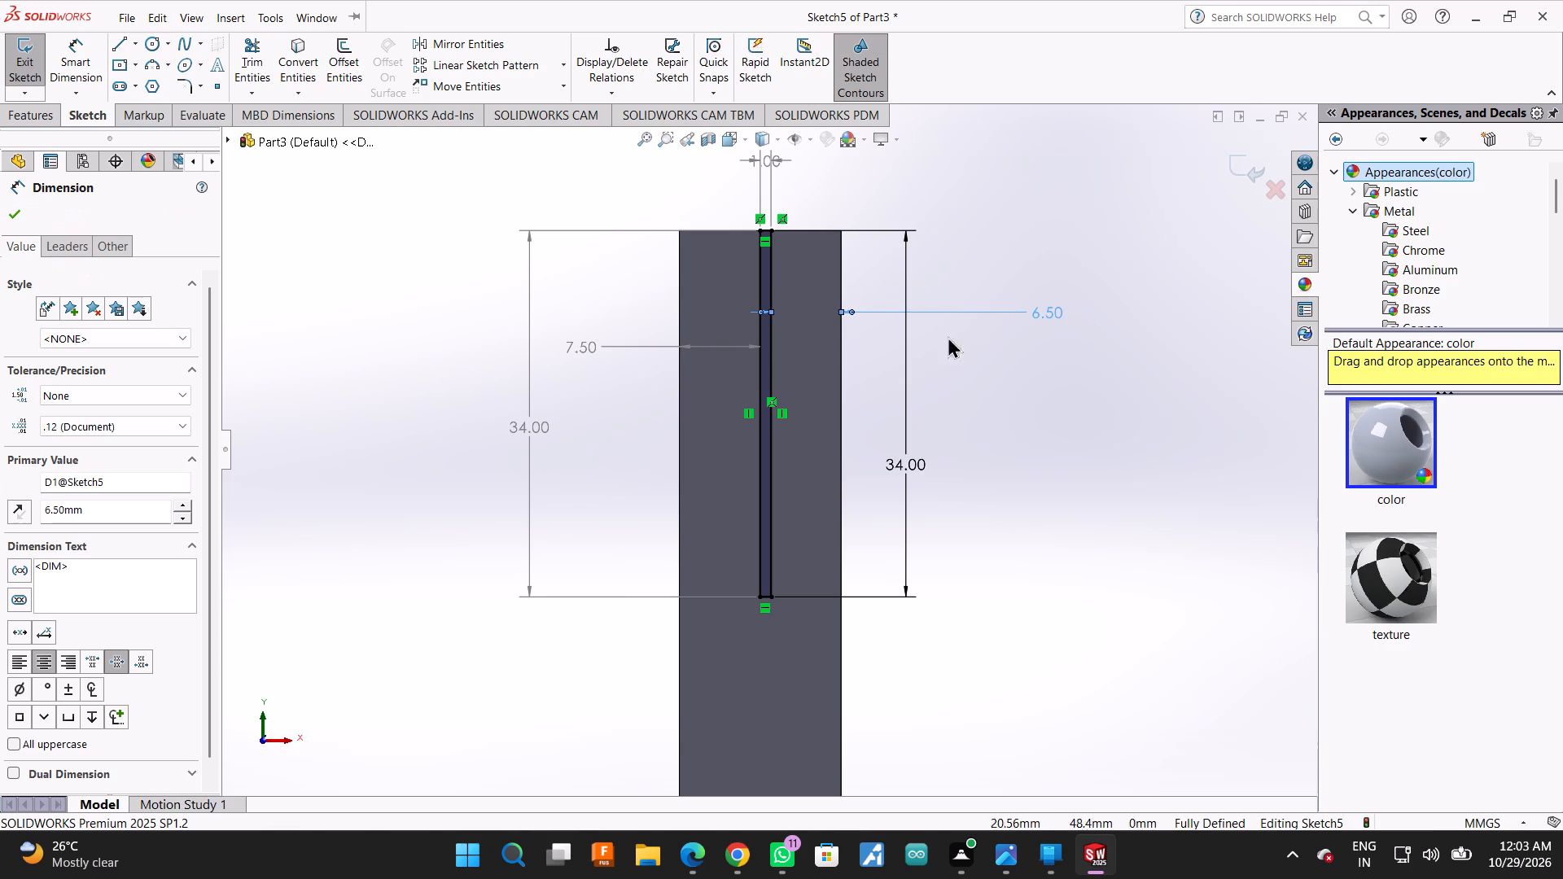
click(635, 348)
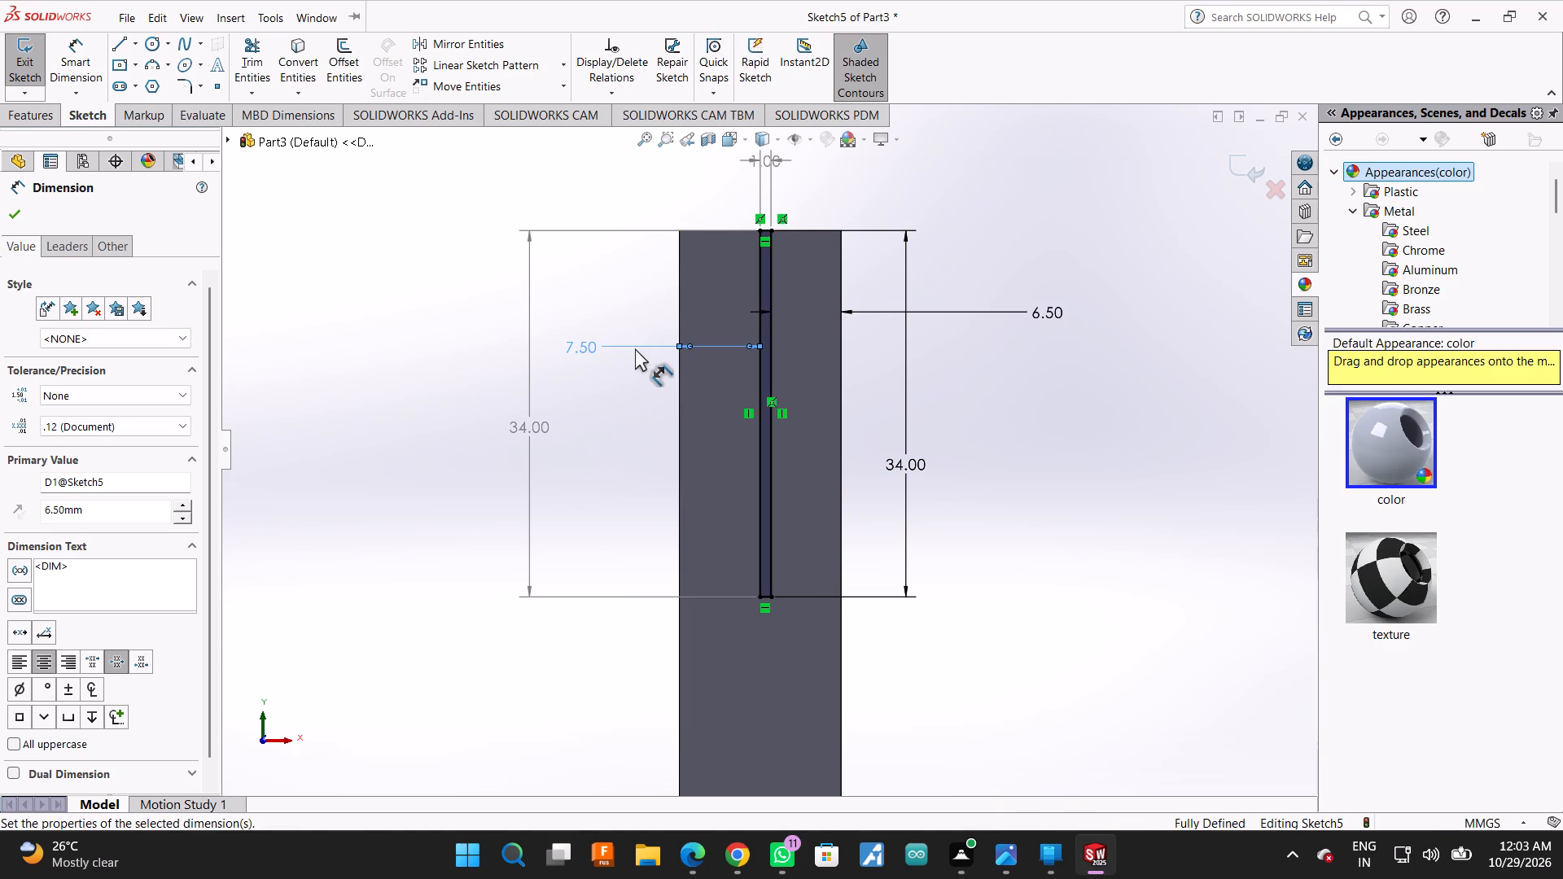
click(1009, 275)
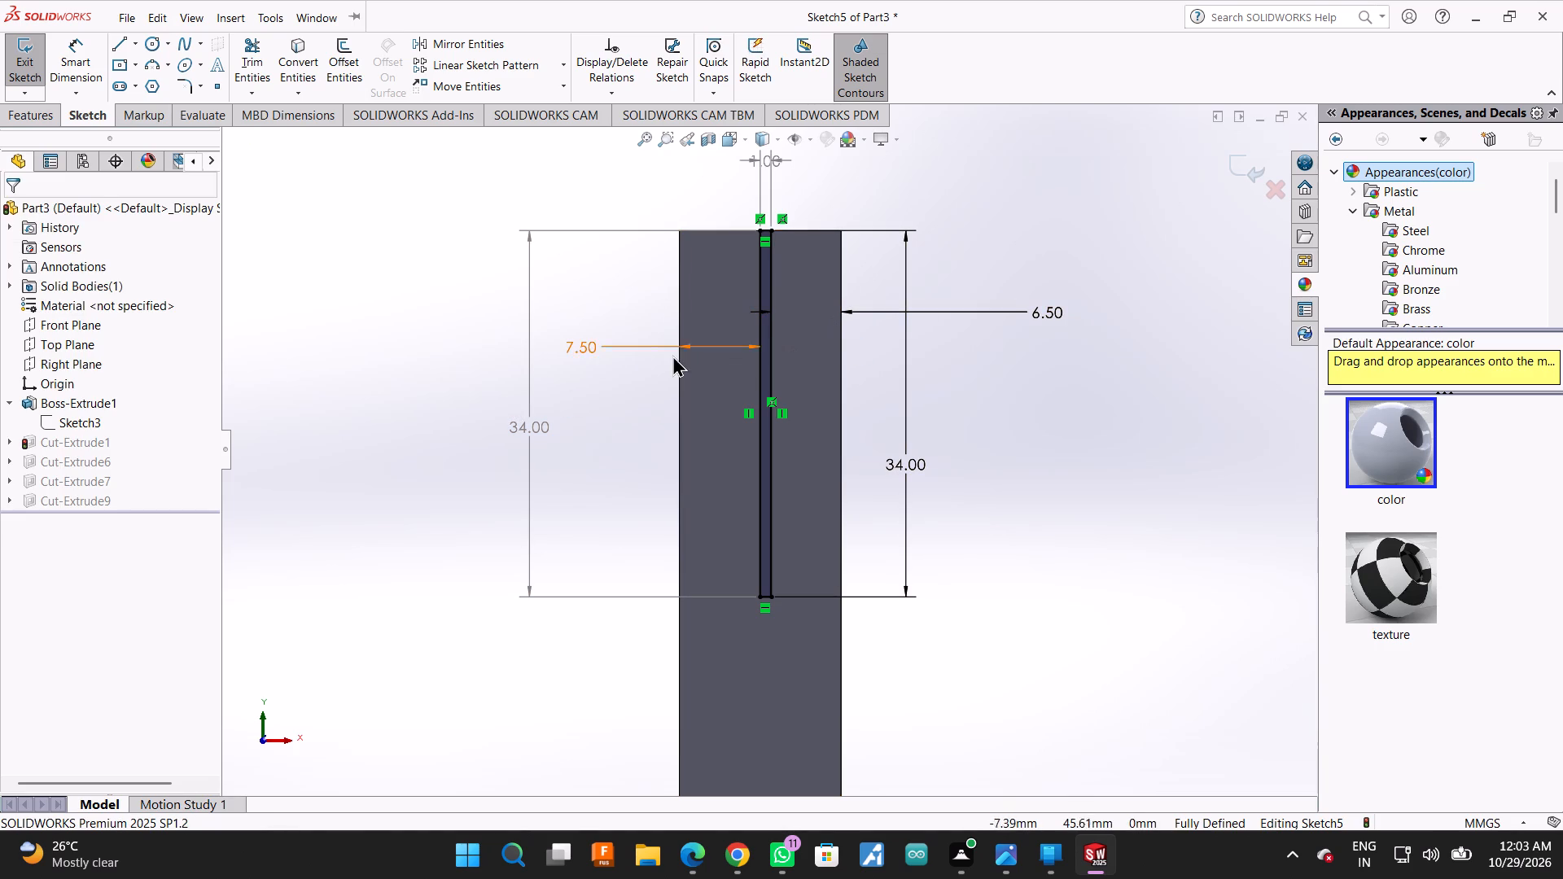
click(668, 346)
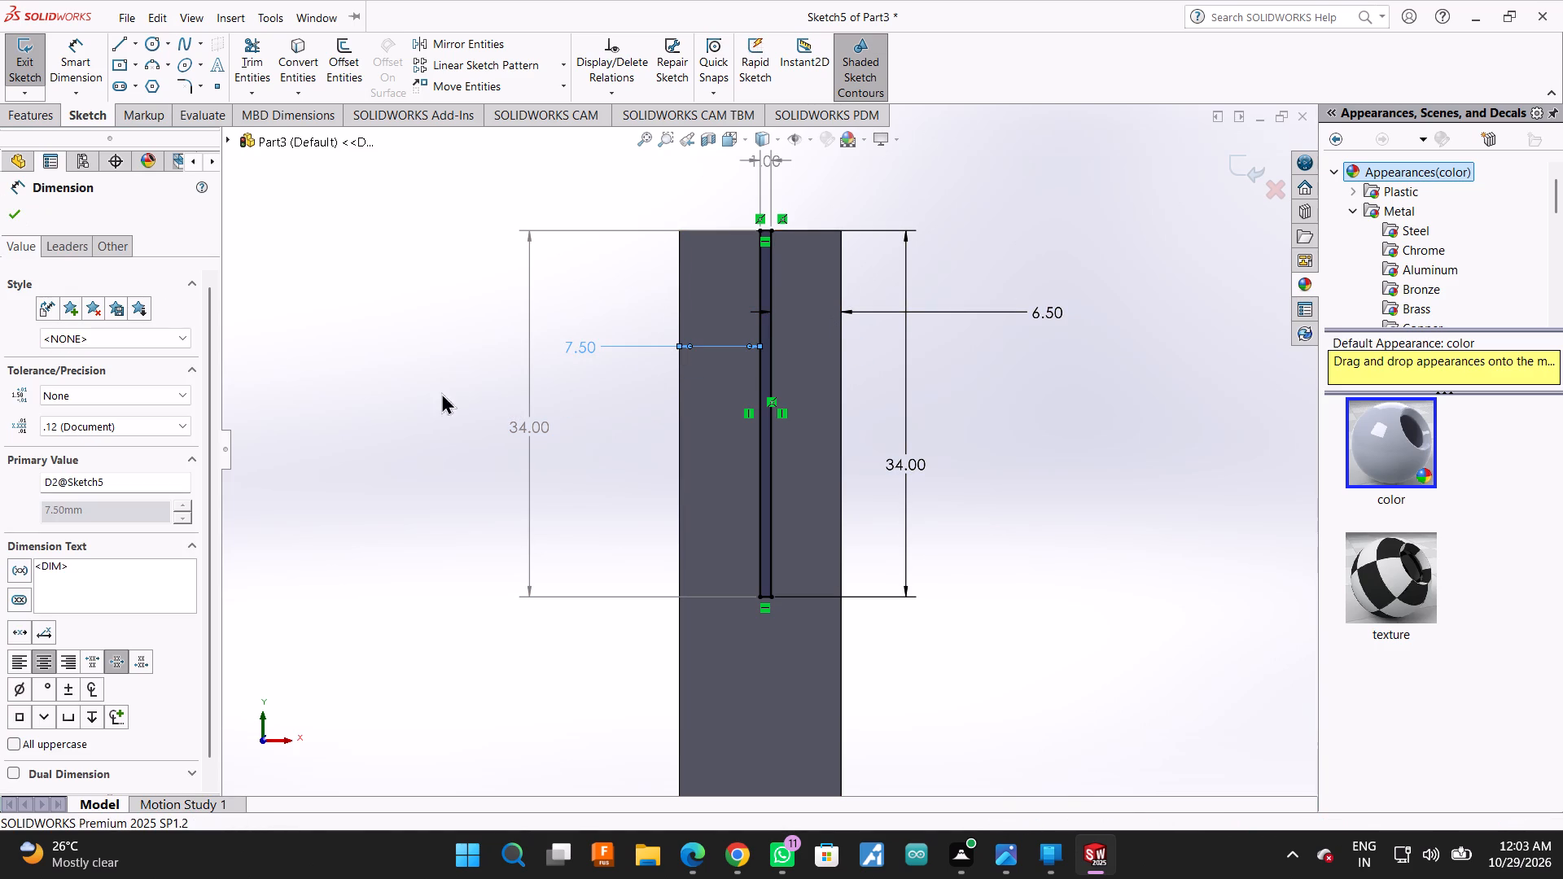
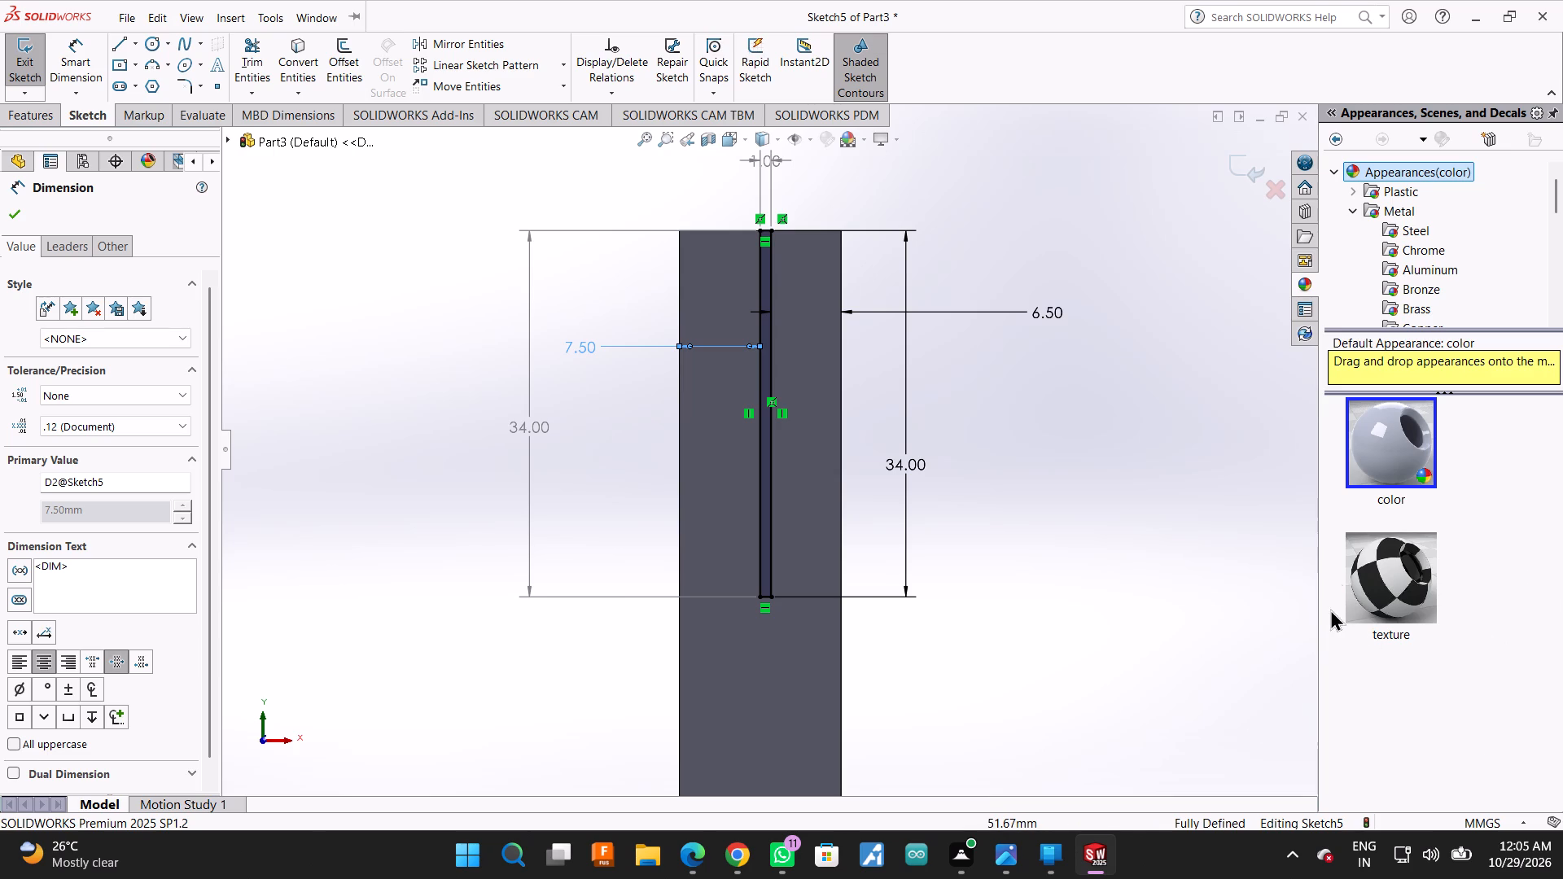
Examine the slot sketch's width, side-offset and length dimensions on the bar's face.
scroll(781, 173, down, 4)
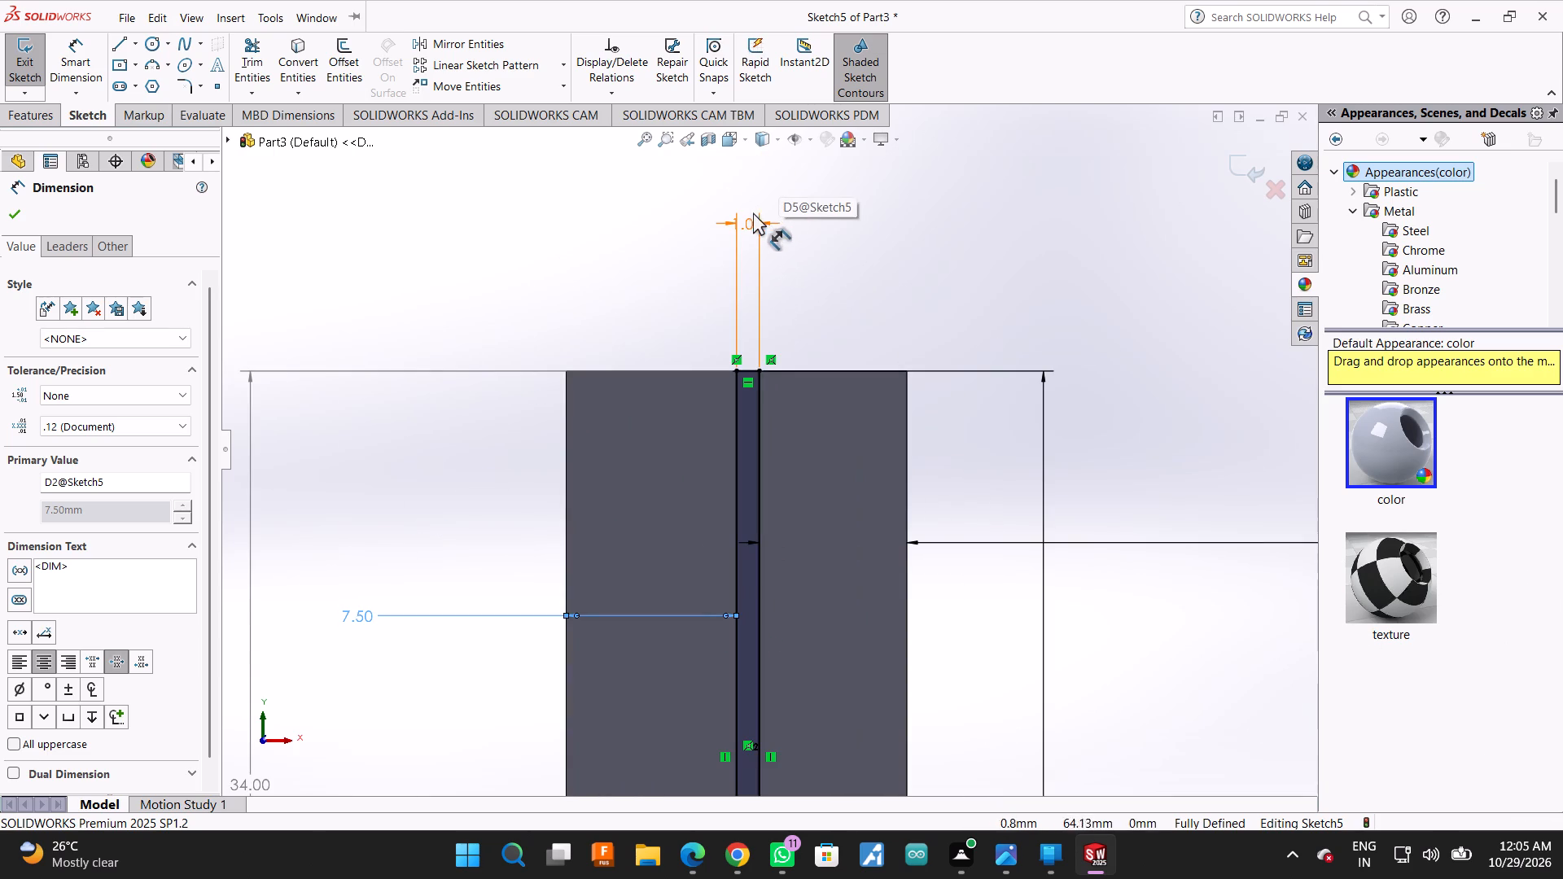
click(752, 225)
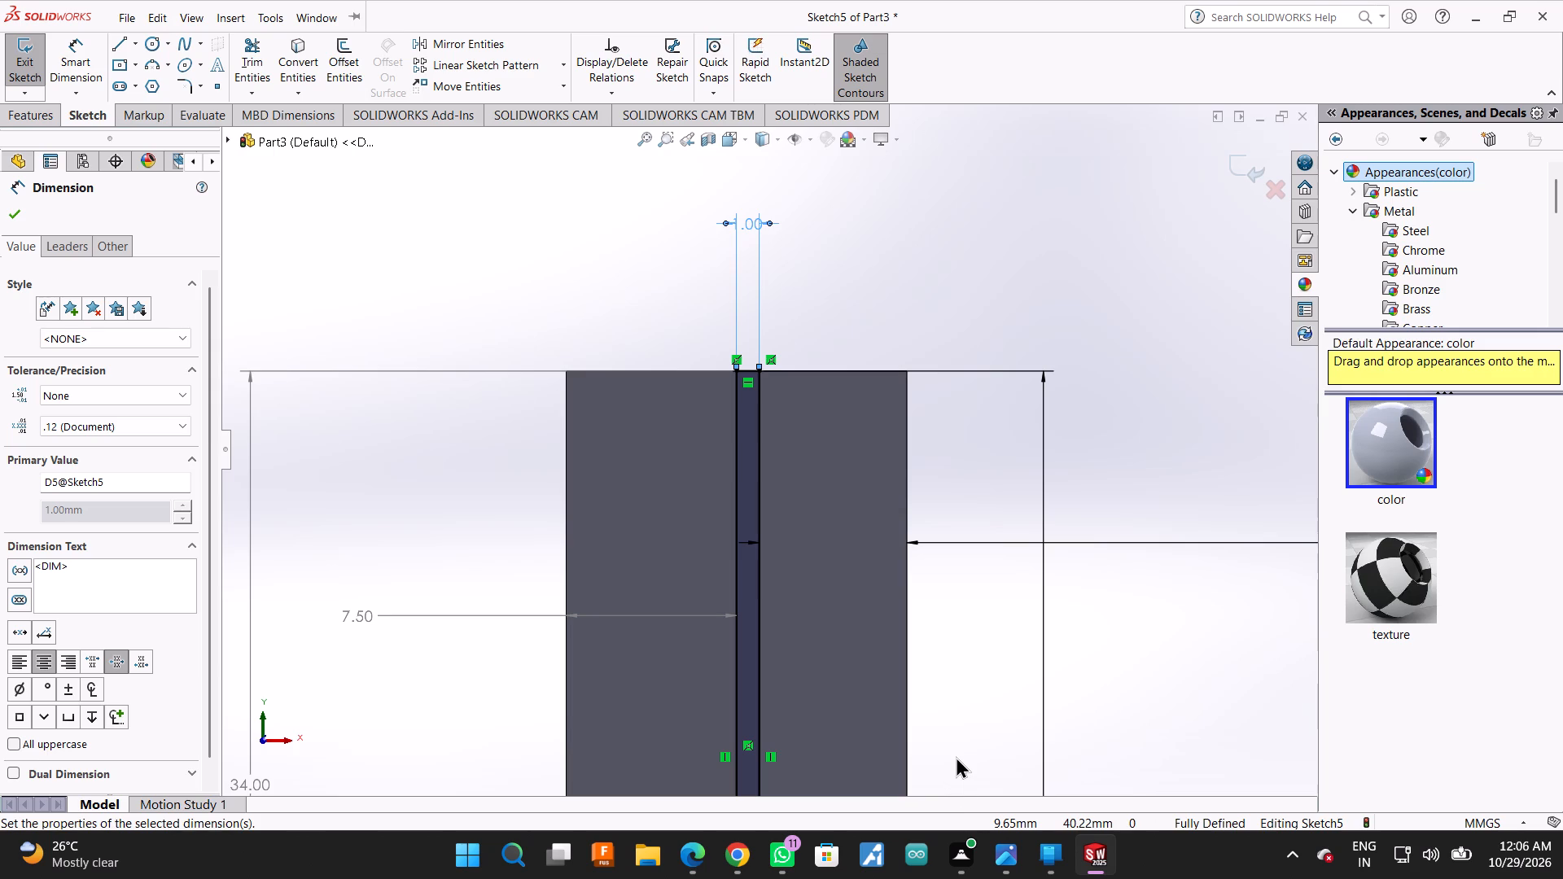
scroll(911, 494, up, 5)
scroll(865, 600, down, 2)
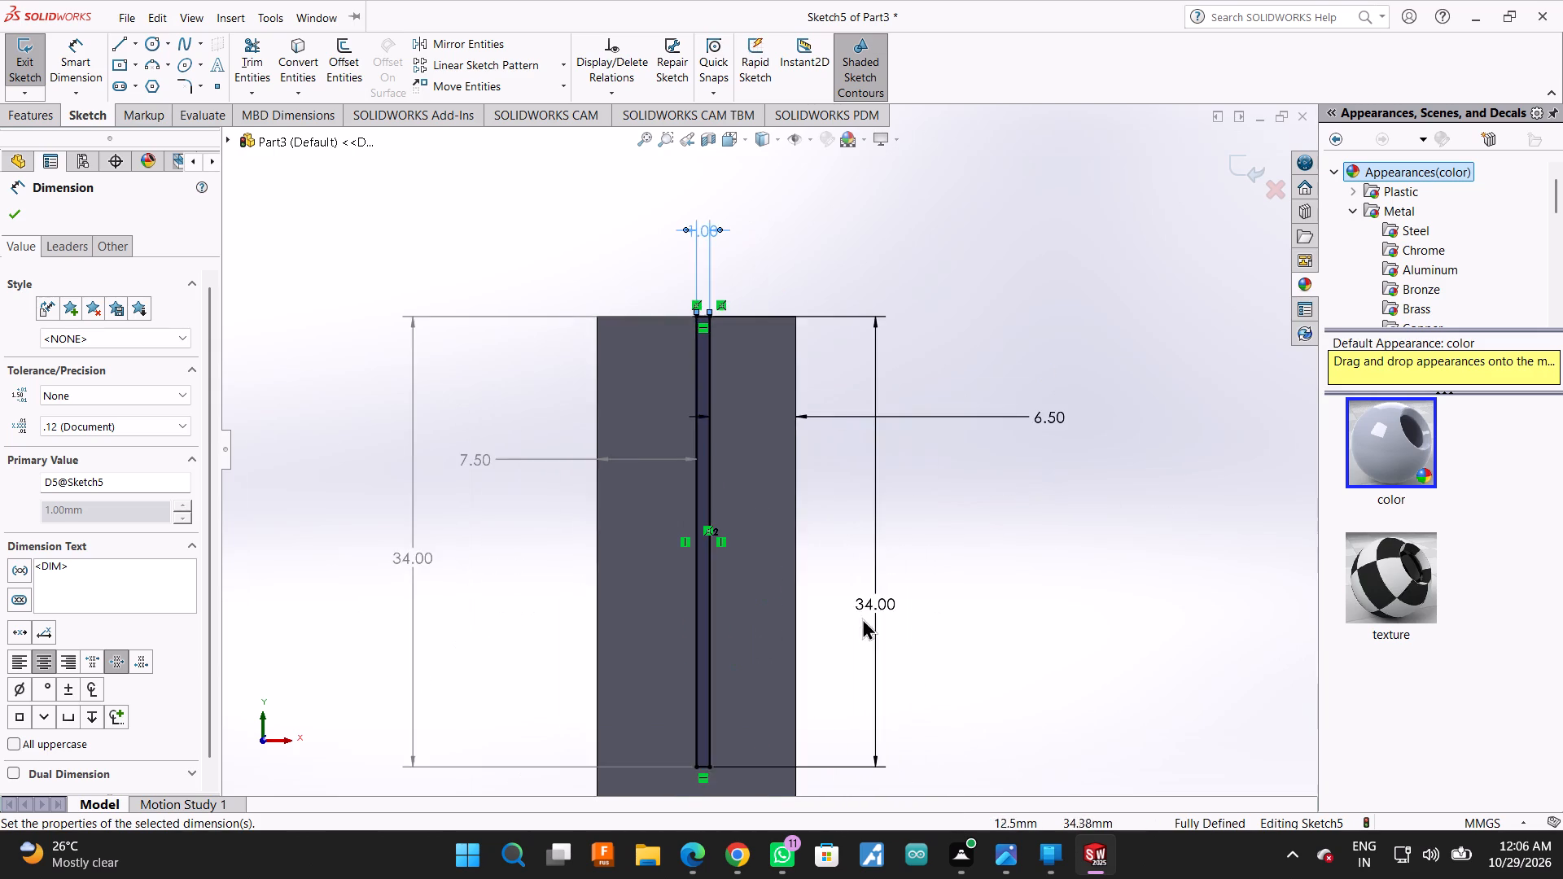
scroll(872, 574, up, 6)
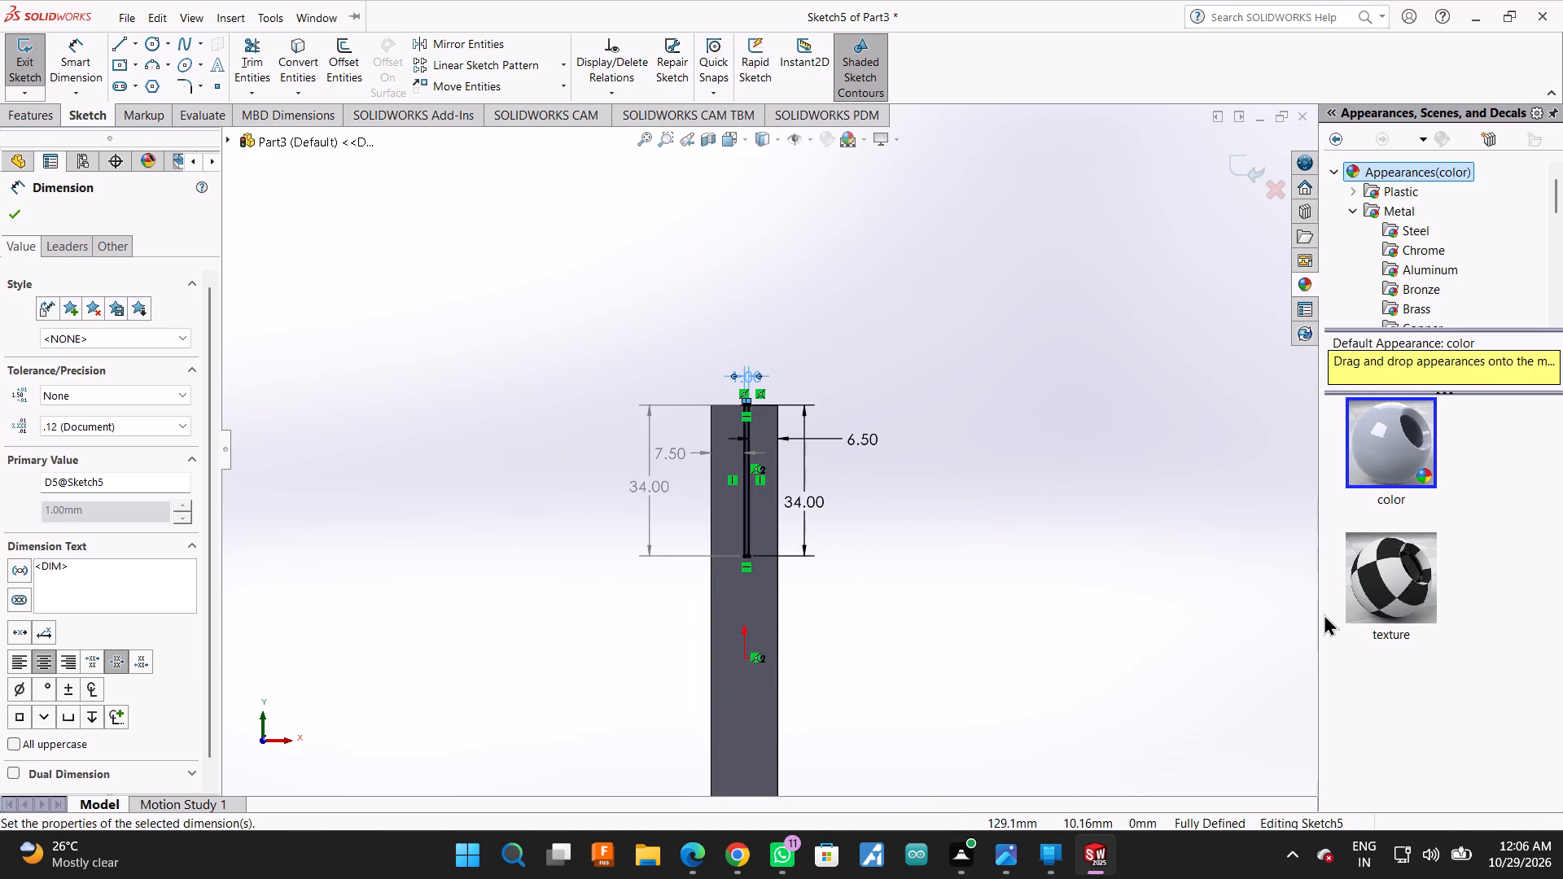
drag(1319, 614, 1562, 606)
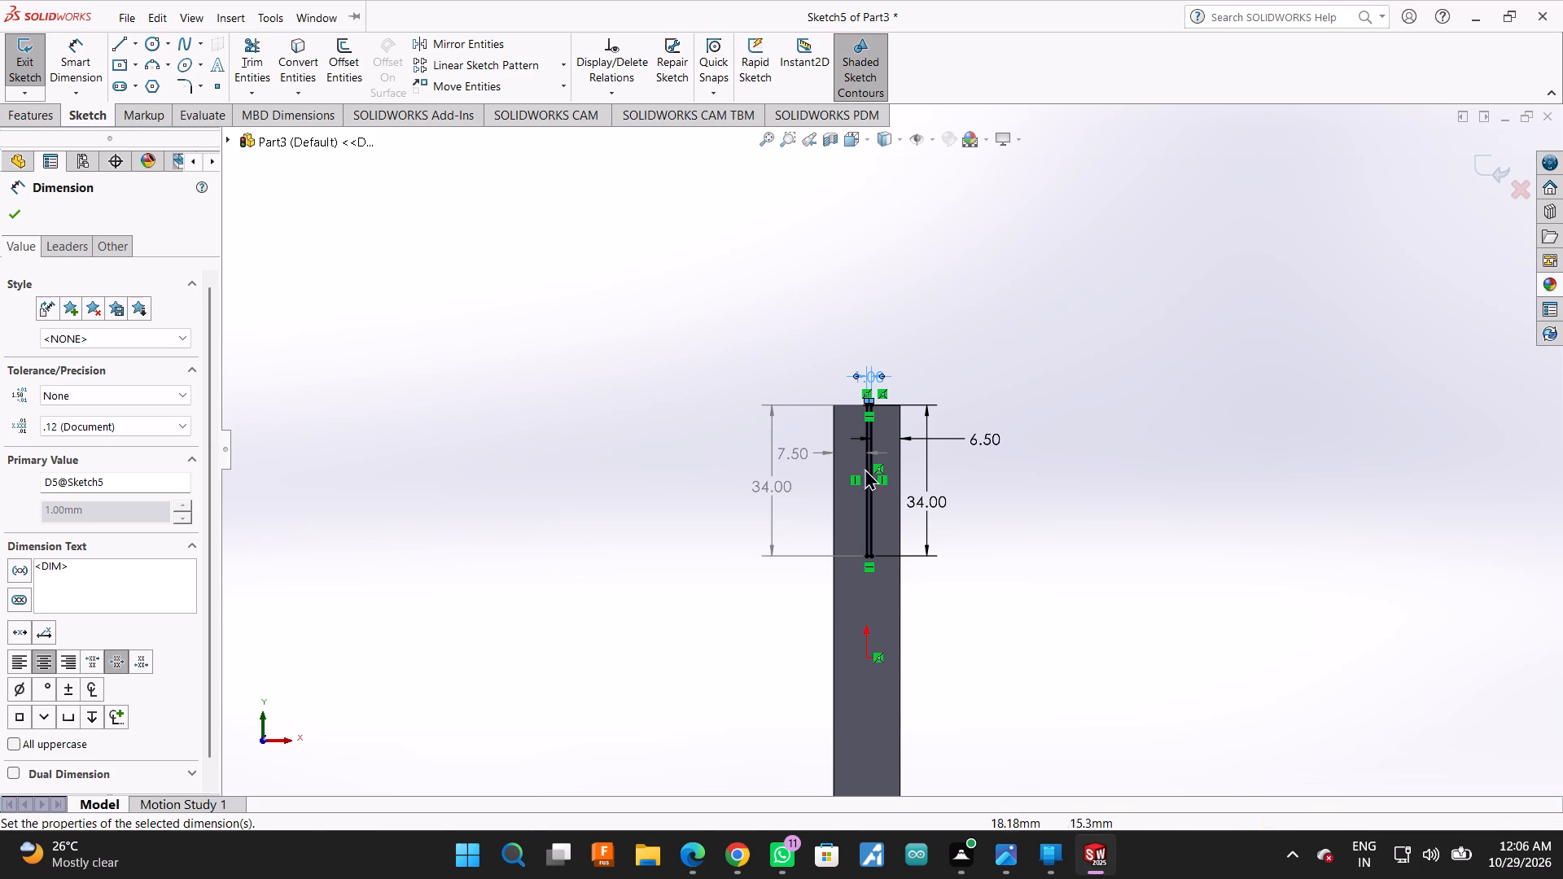
scroll(873, 323, up, 1)
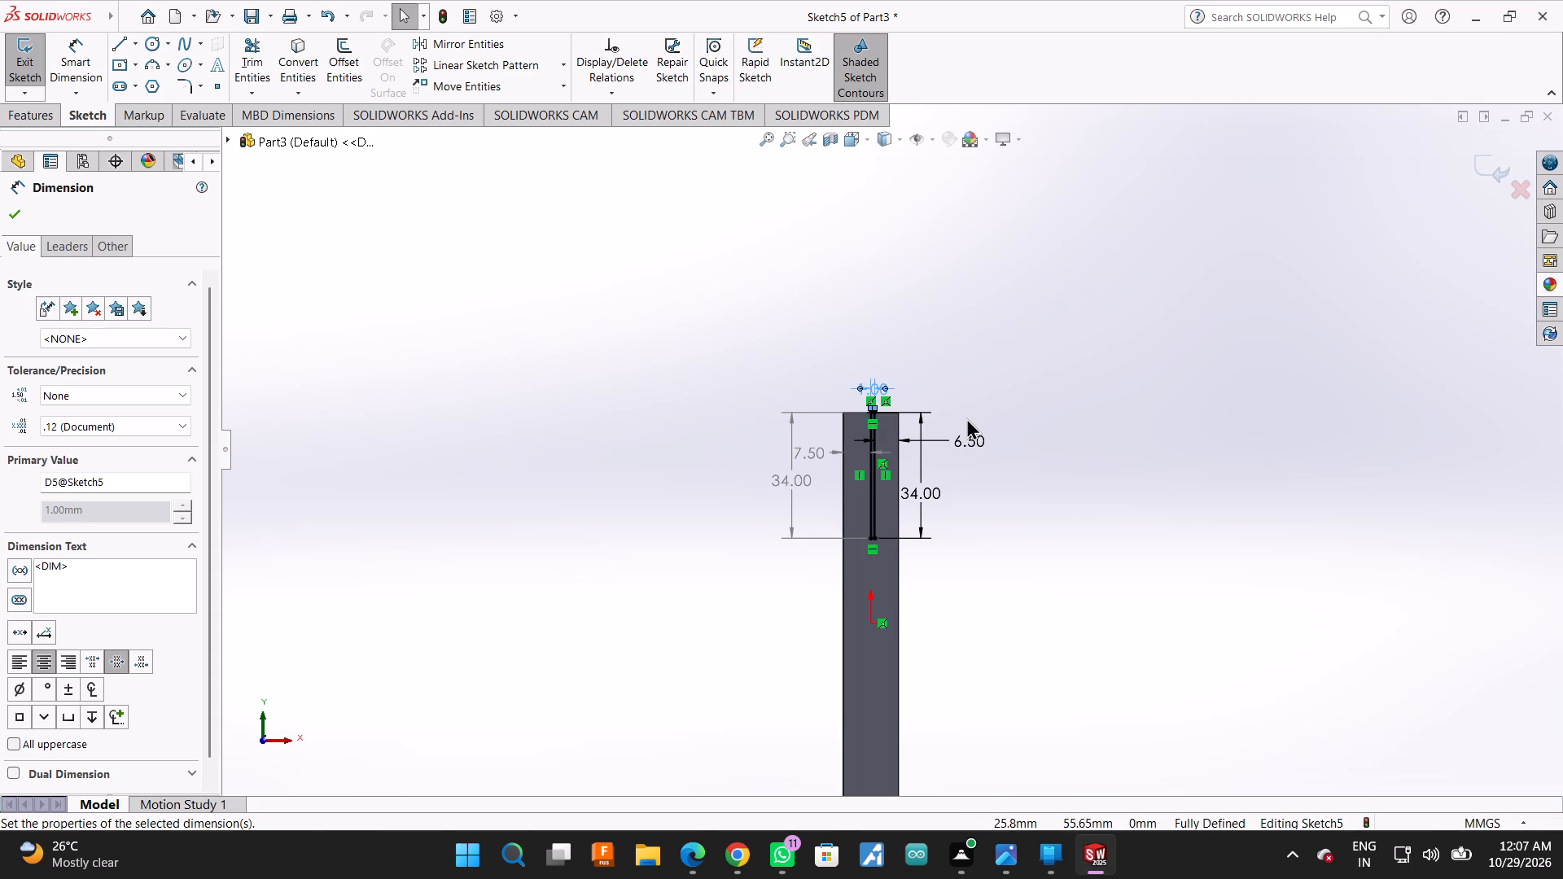
scroll(940, 380, up, 2)
scroll(902, 558, down, 5)
scroll(959, 502, down, 2)
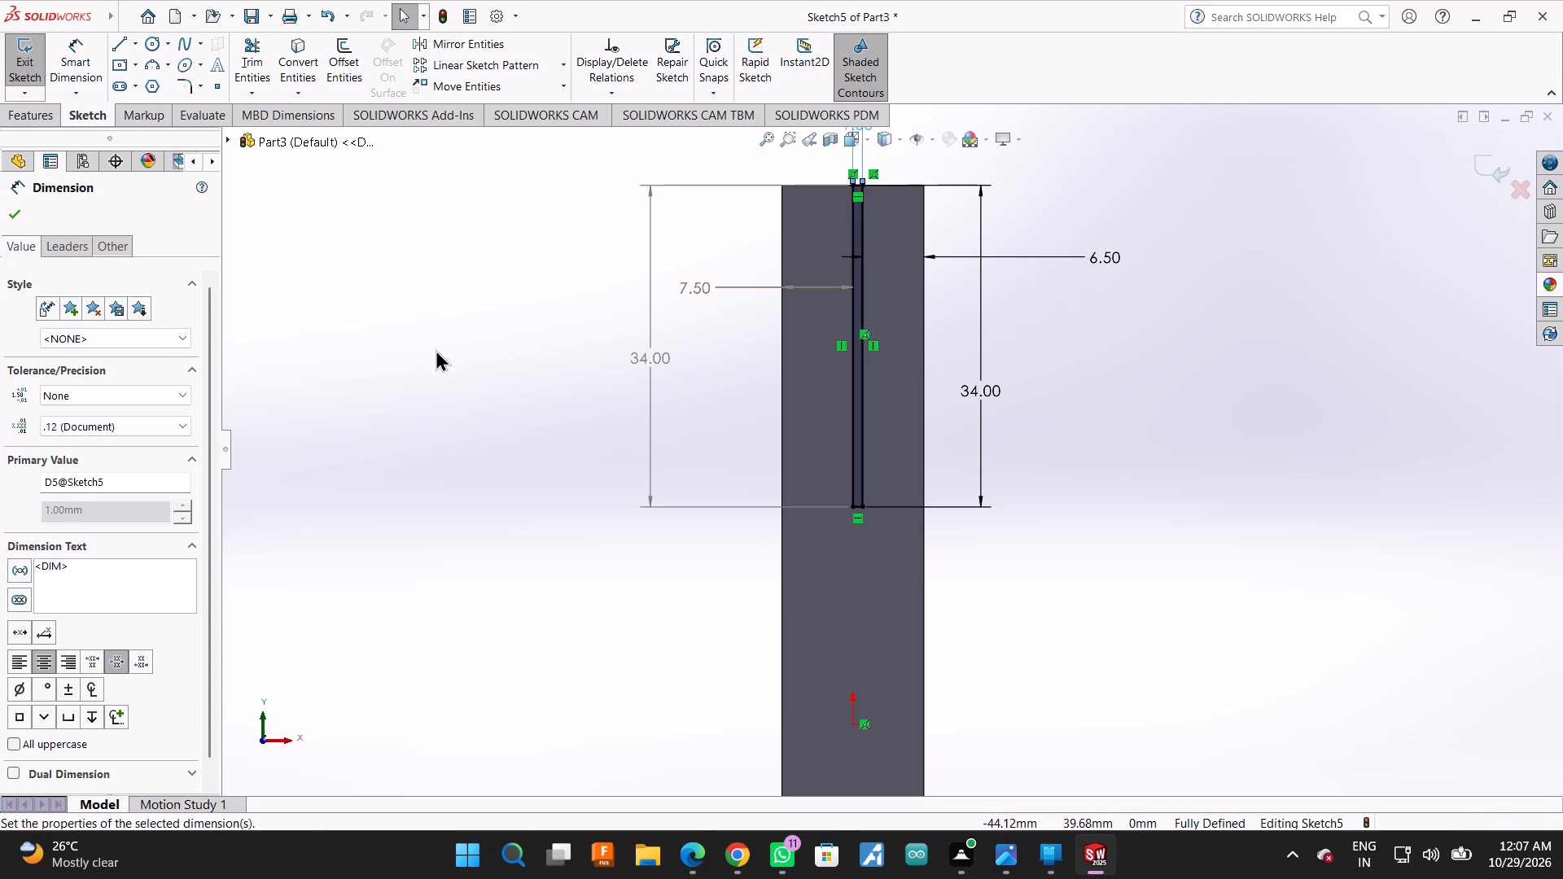
scroll(581, 361, up, 1)
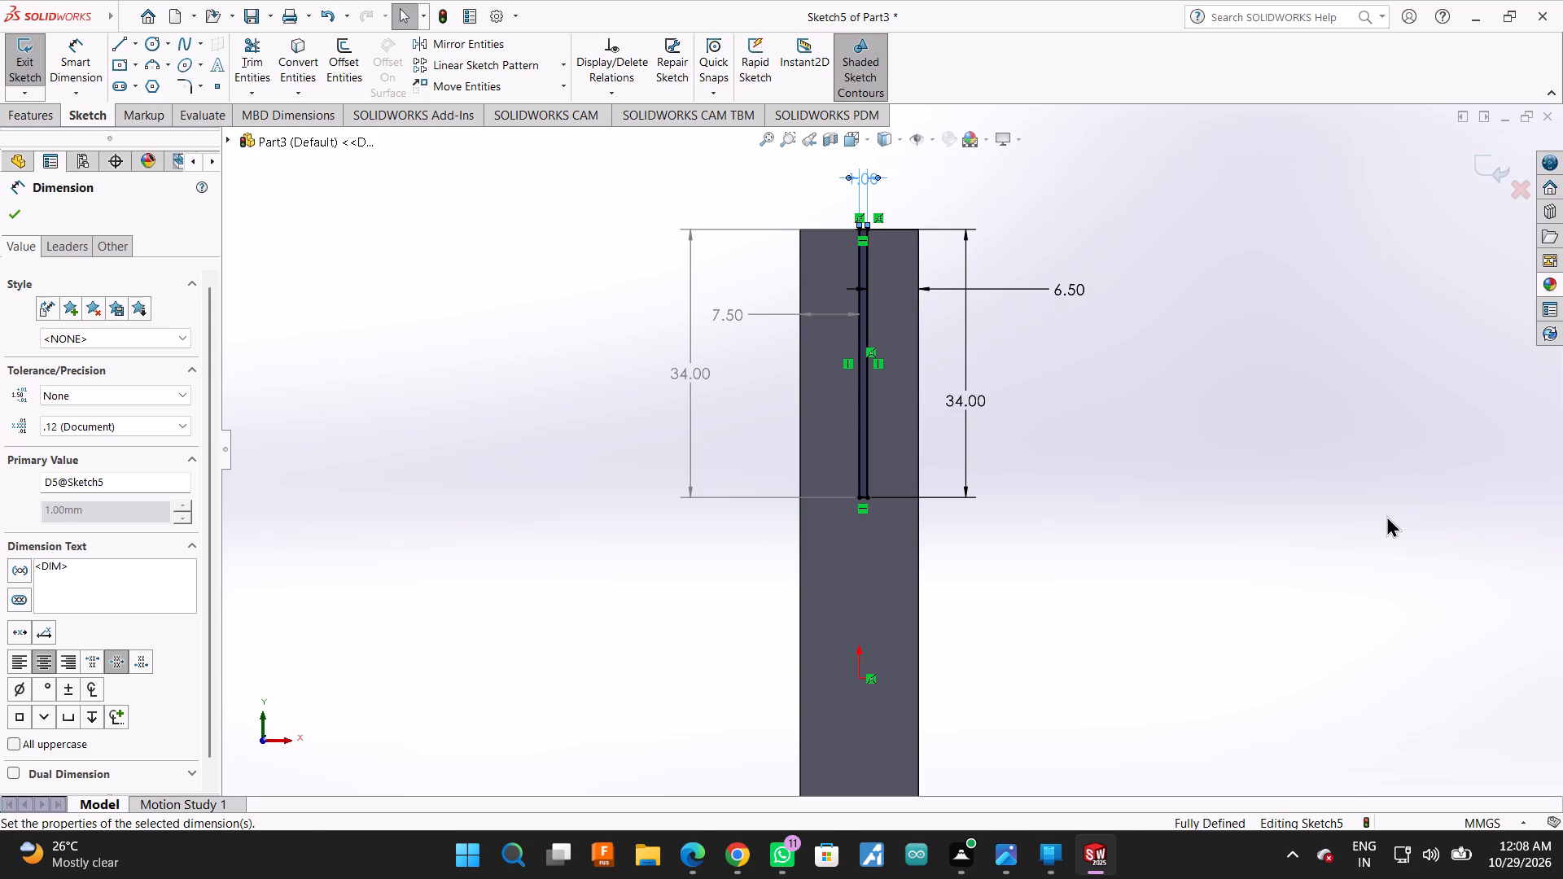
scroll(882, 525, down, 2)
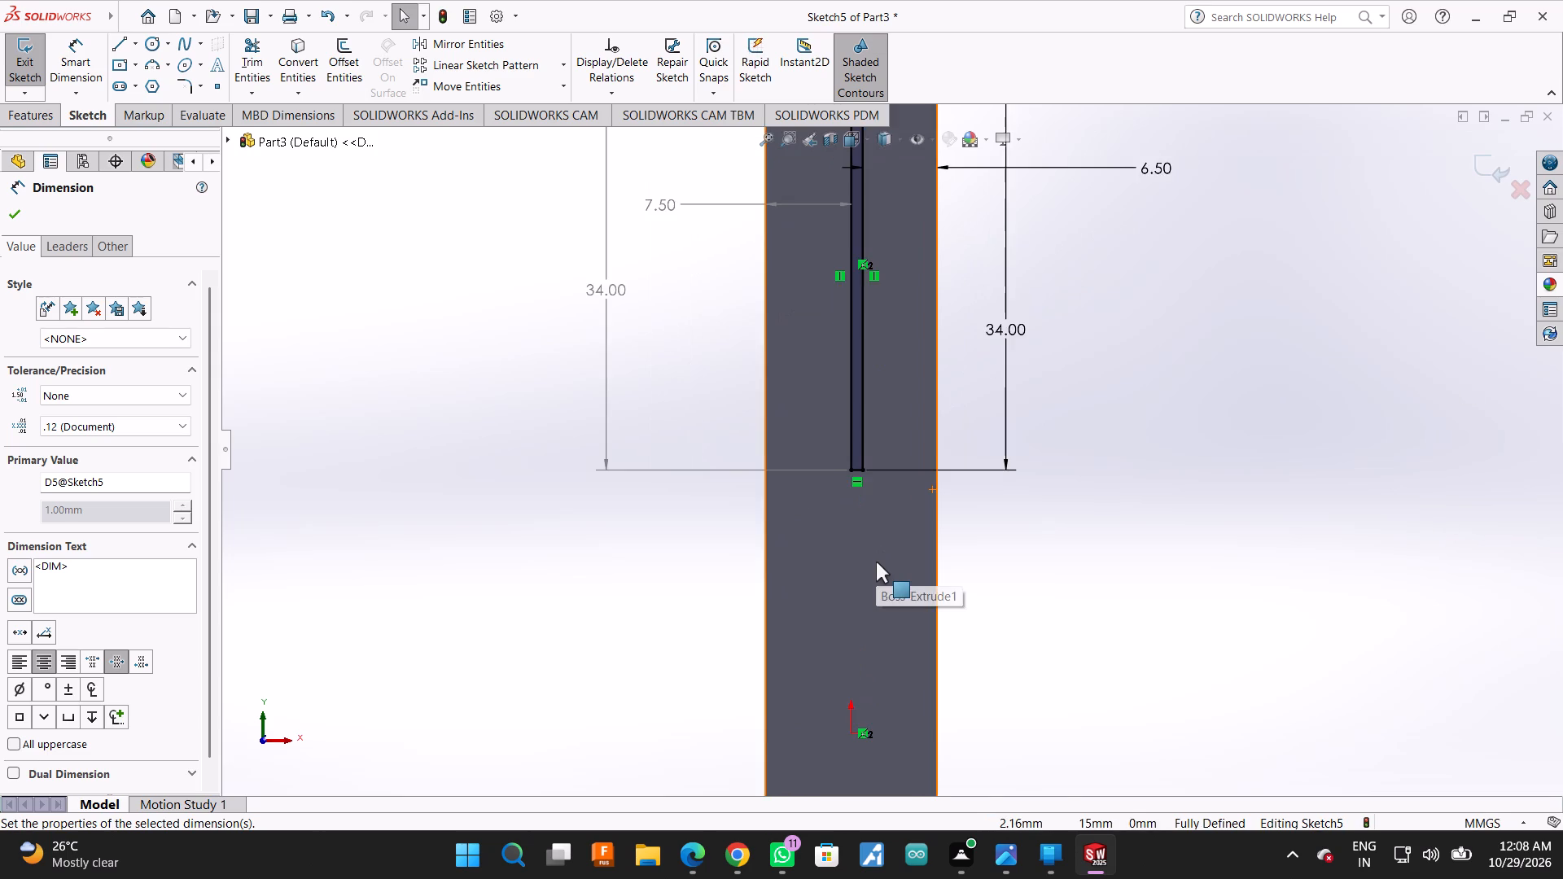
scroll(880, 562, up, 4)
scroll(886, 553, down, 2)
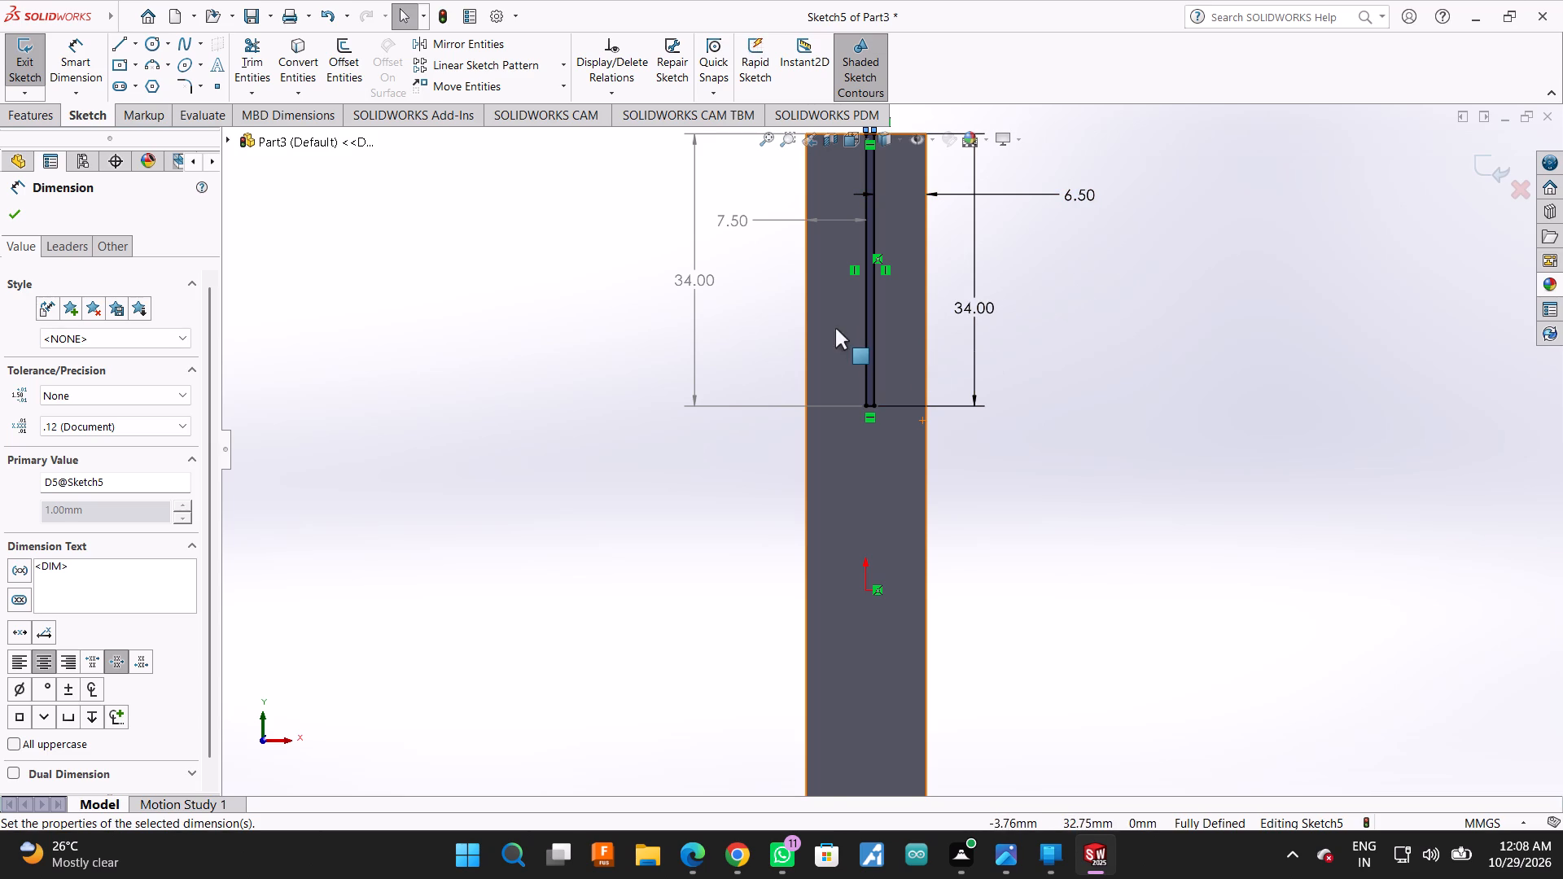
scroll(762, 202, up, 3)
click(11, 213)
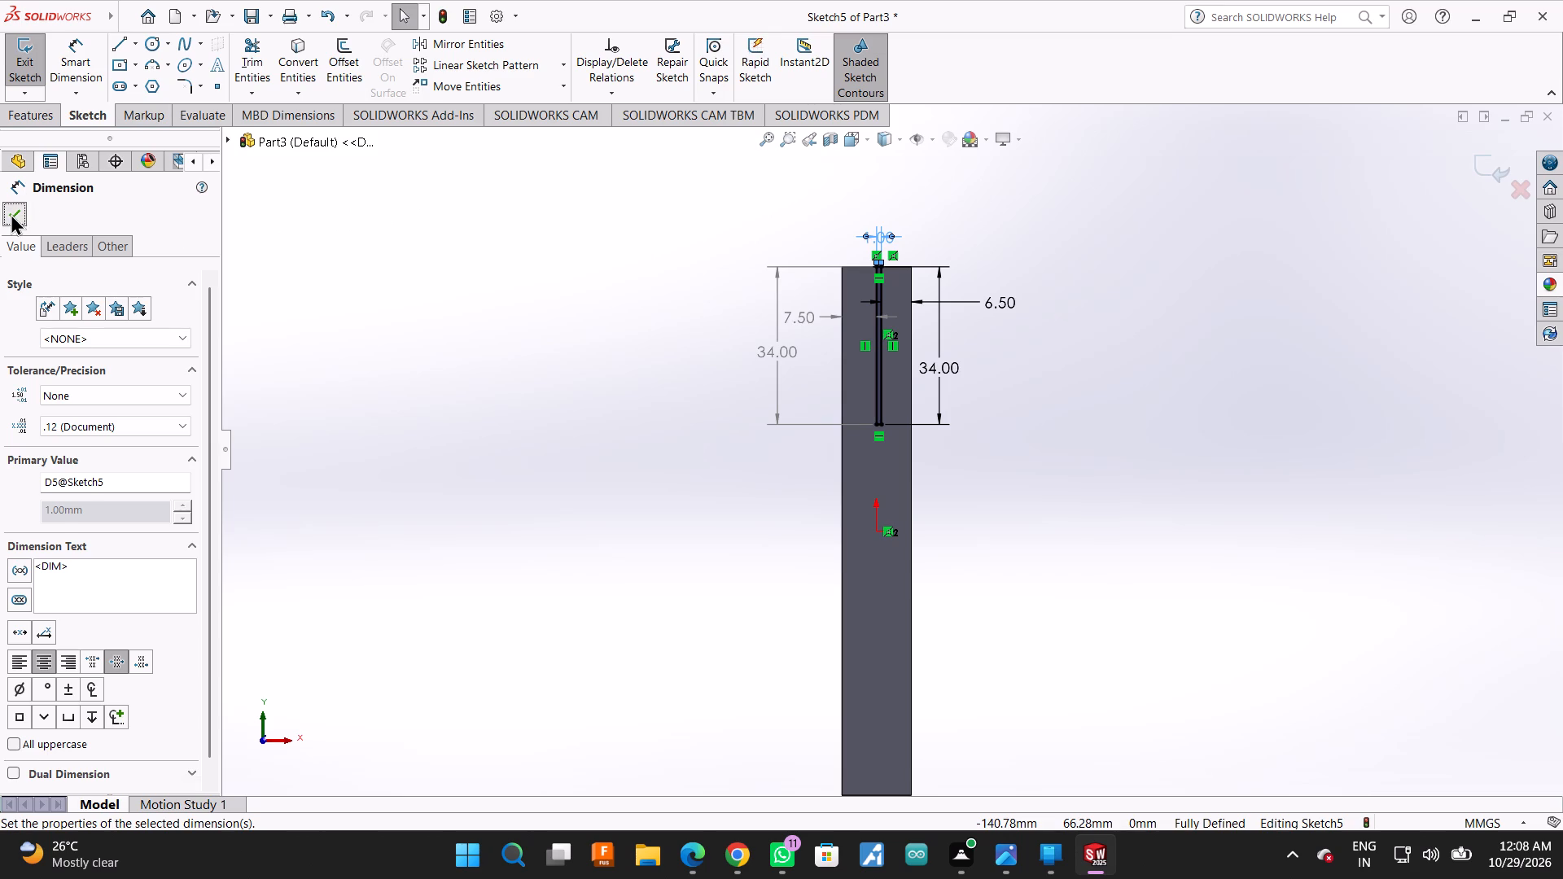
Power trim all lines of the existing narrow slot profile out of the sketch.
click(249, 49)
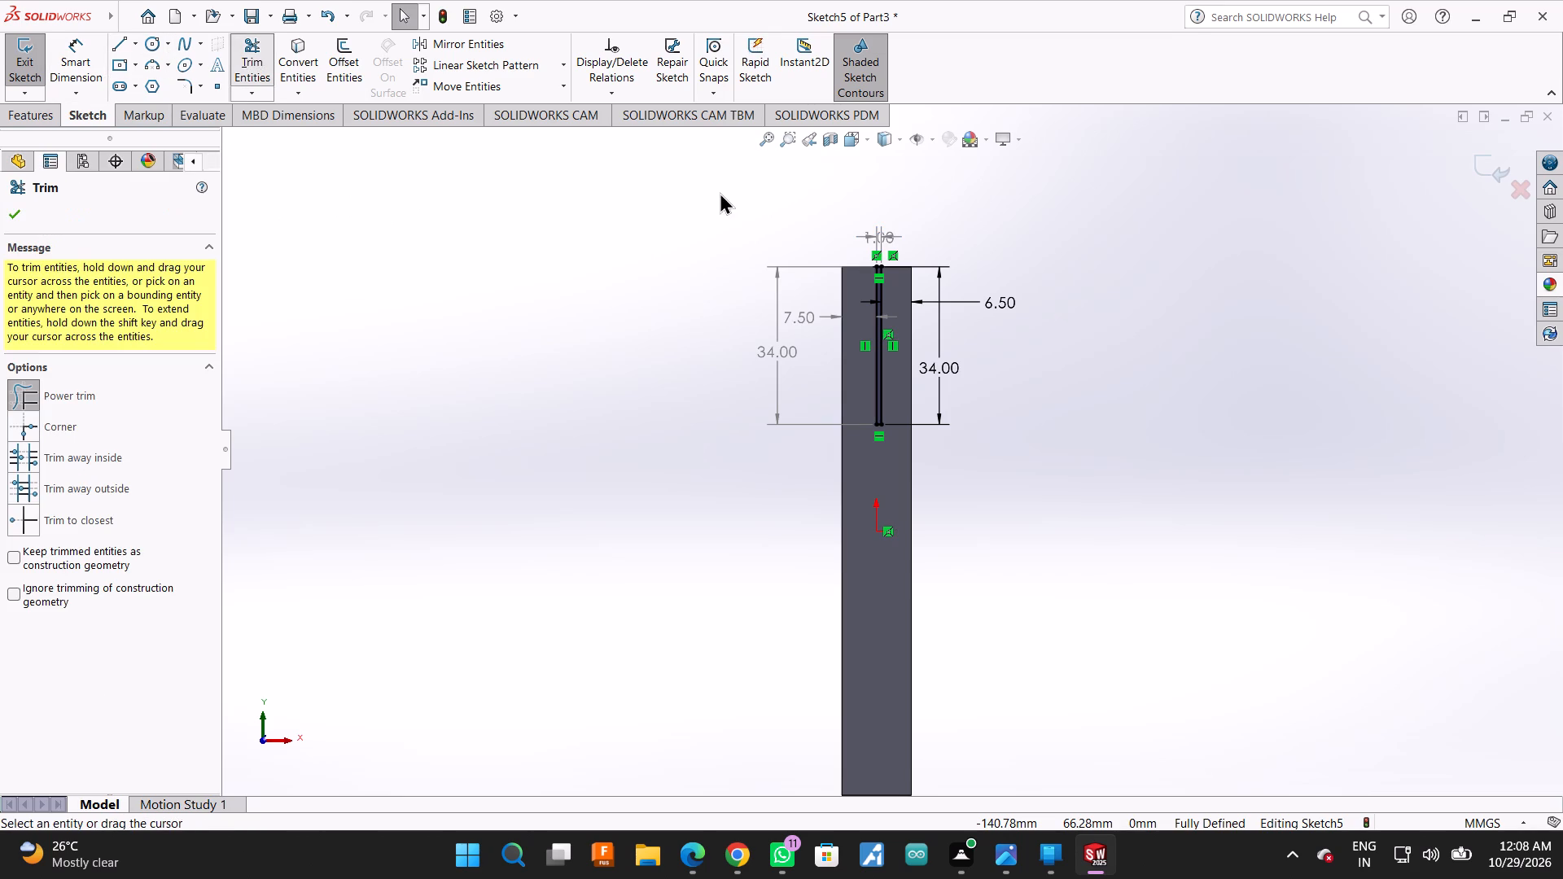
scroll(720, 193, down, 2)
scroll(887, 327, down, 3)
drag(663, 269, 638, 439)
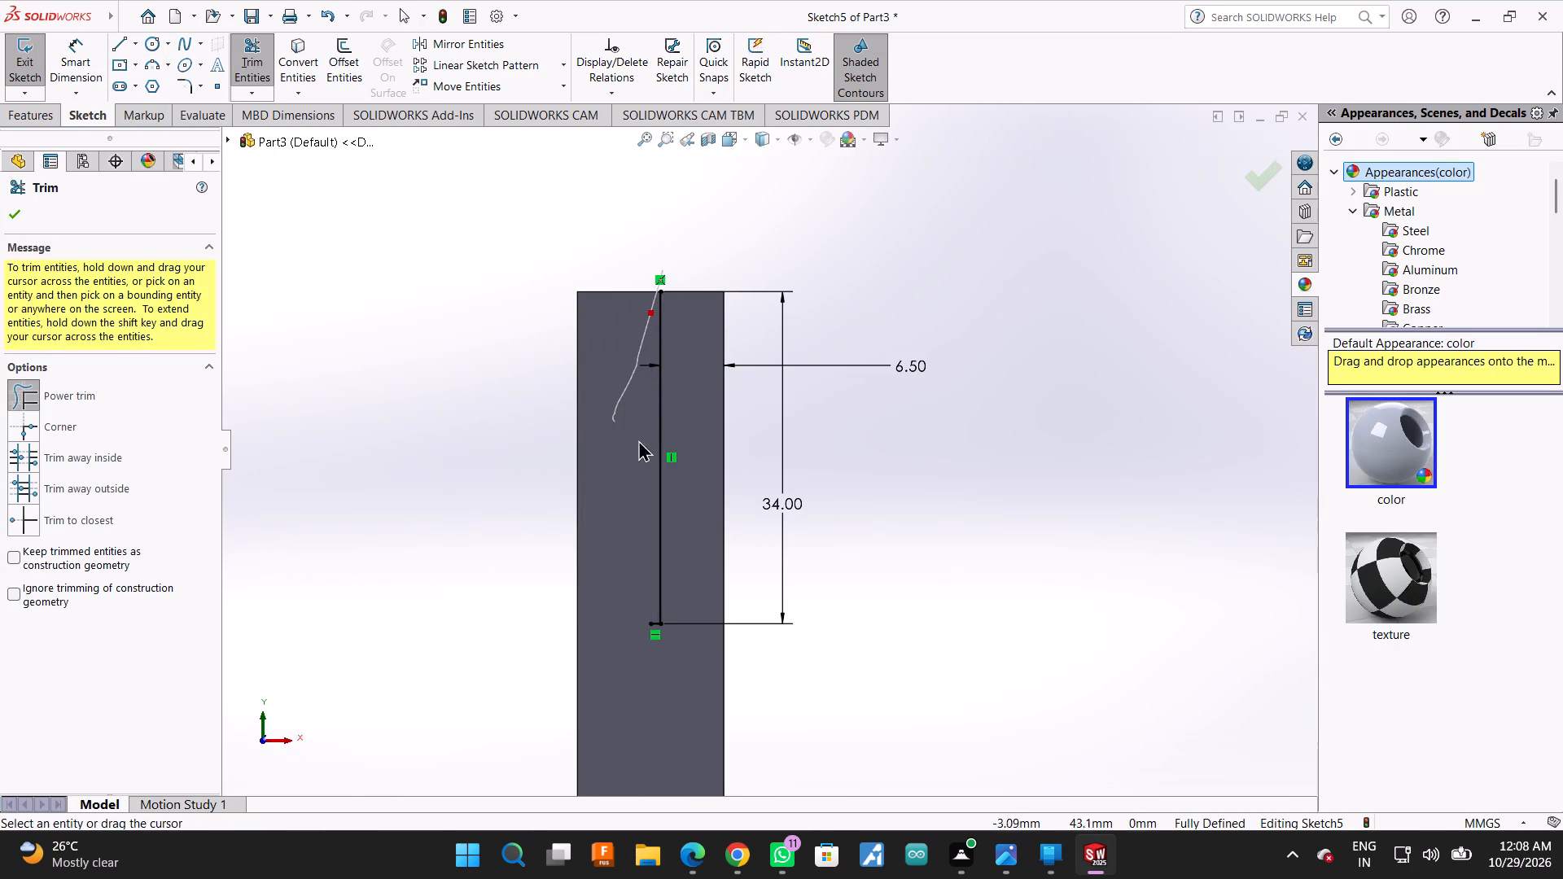
drag(638, 439, 663, 622)
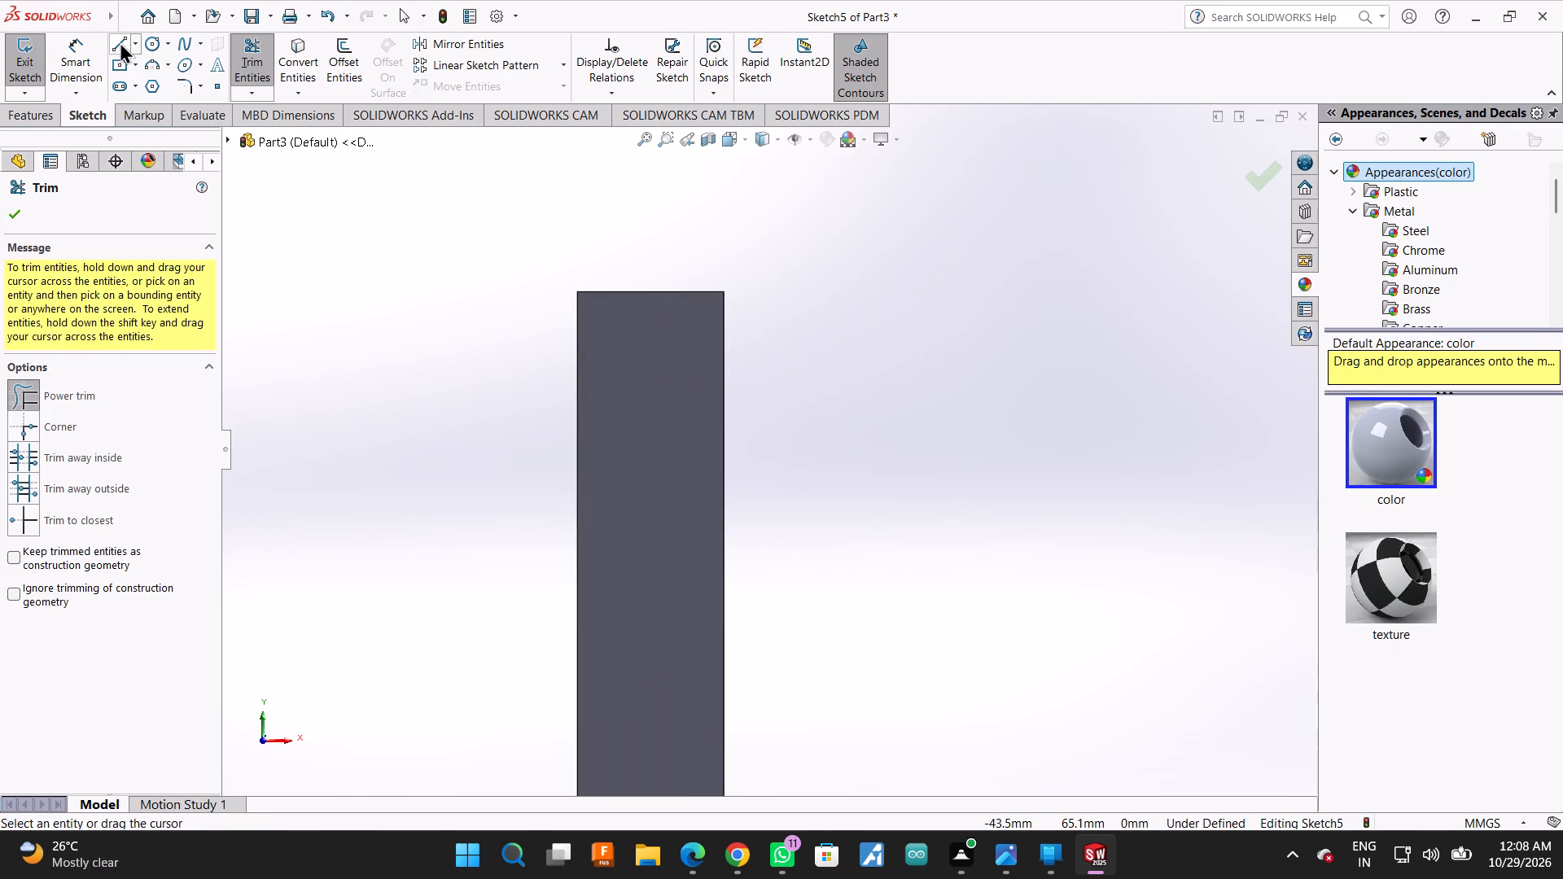
Sketch a line along the bar's top edge from its midpoint toward the left side and dimension it 1 mm.
click(116, 40)
scroll(561, 251, down, 2)
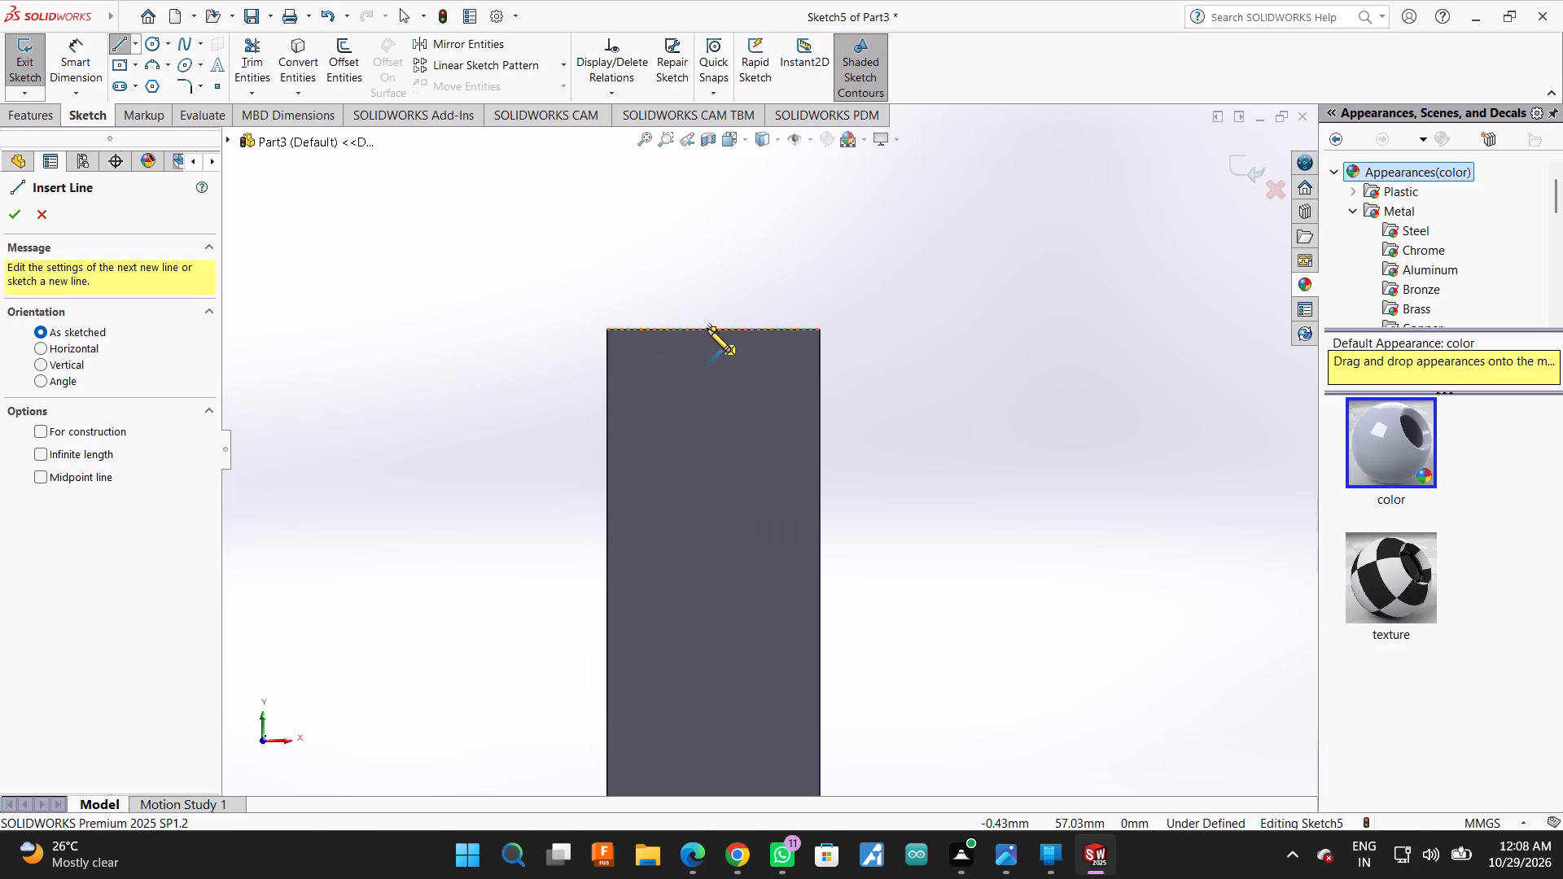
click(712, 328)
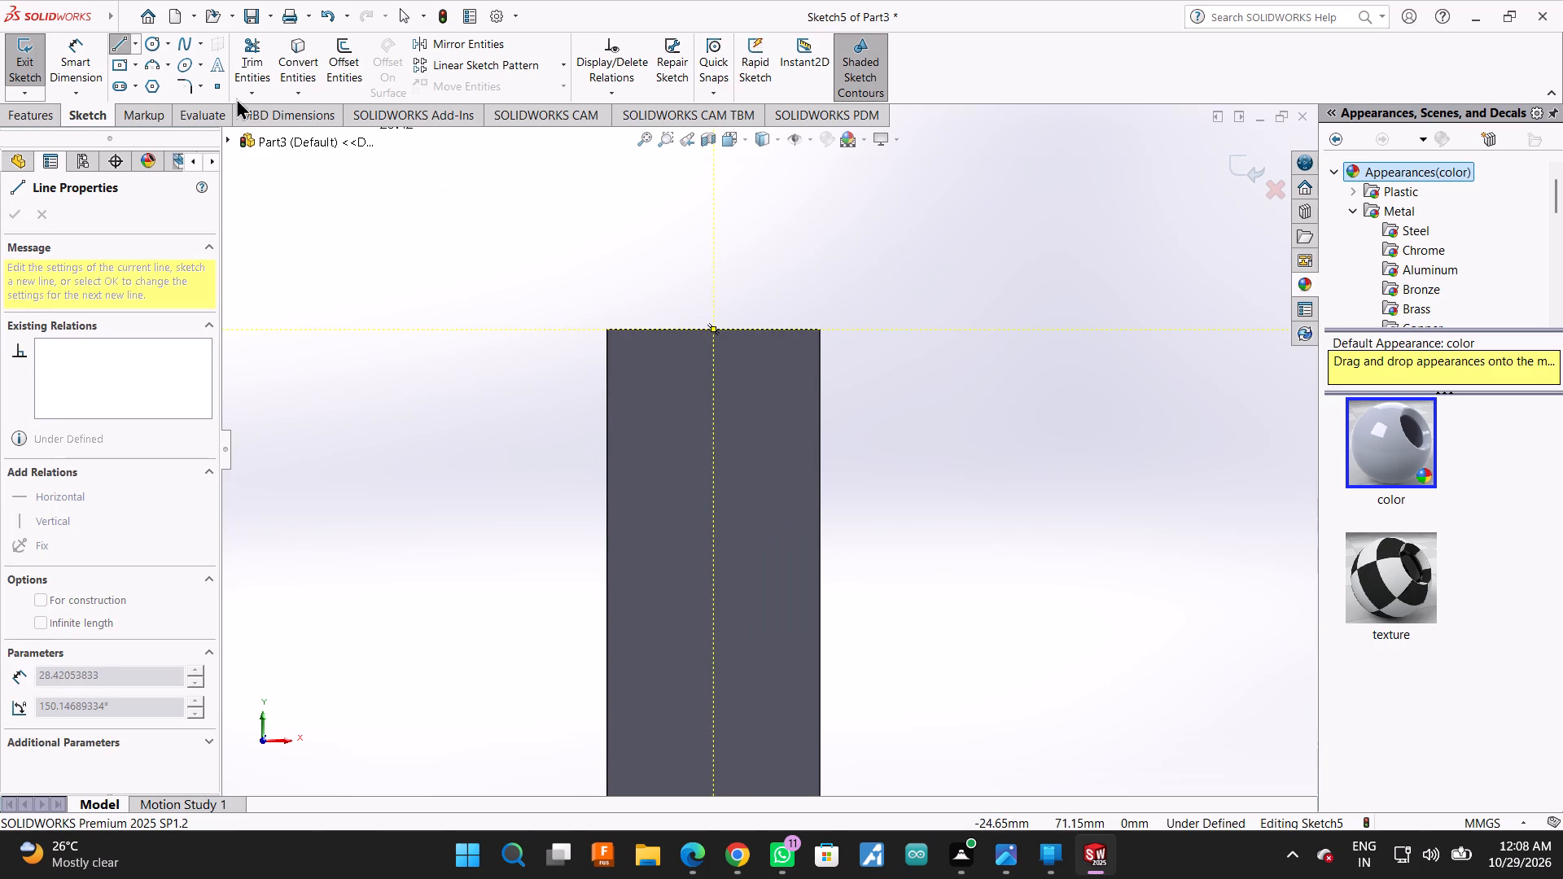
scroll(594, 295, down, 4)
scroll(854, 390, down, 1)
click(846, 378)
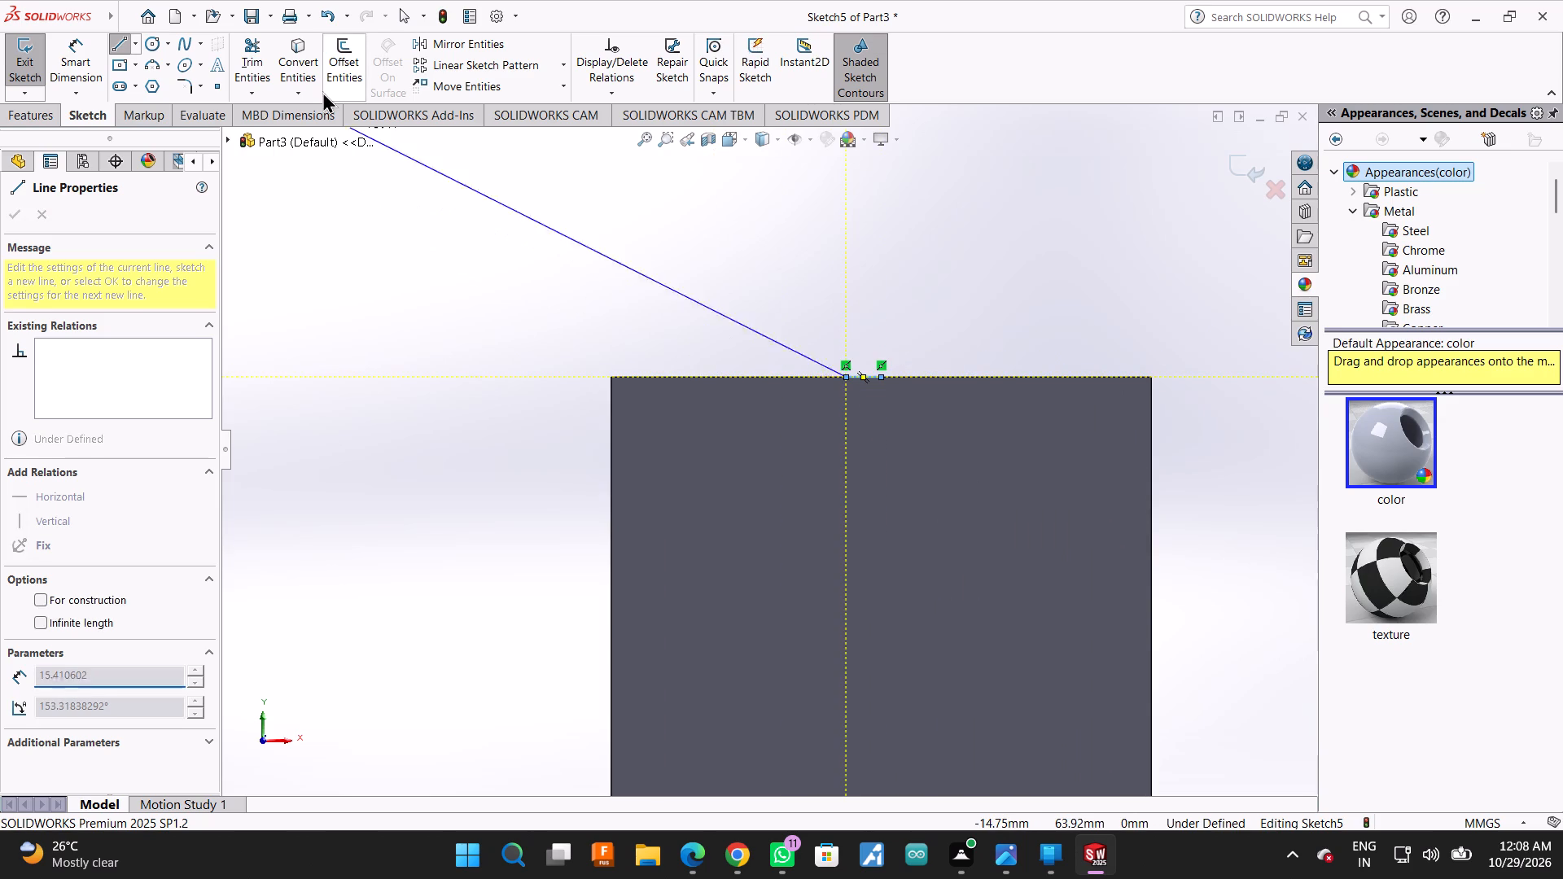
click(85, 51)
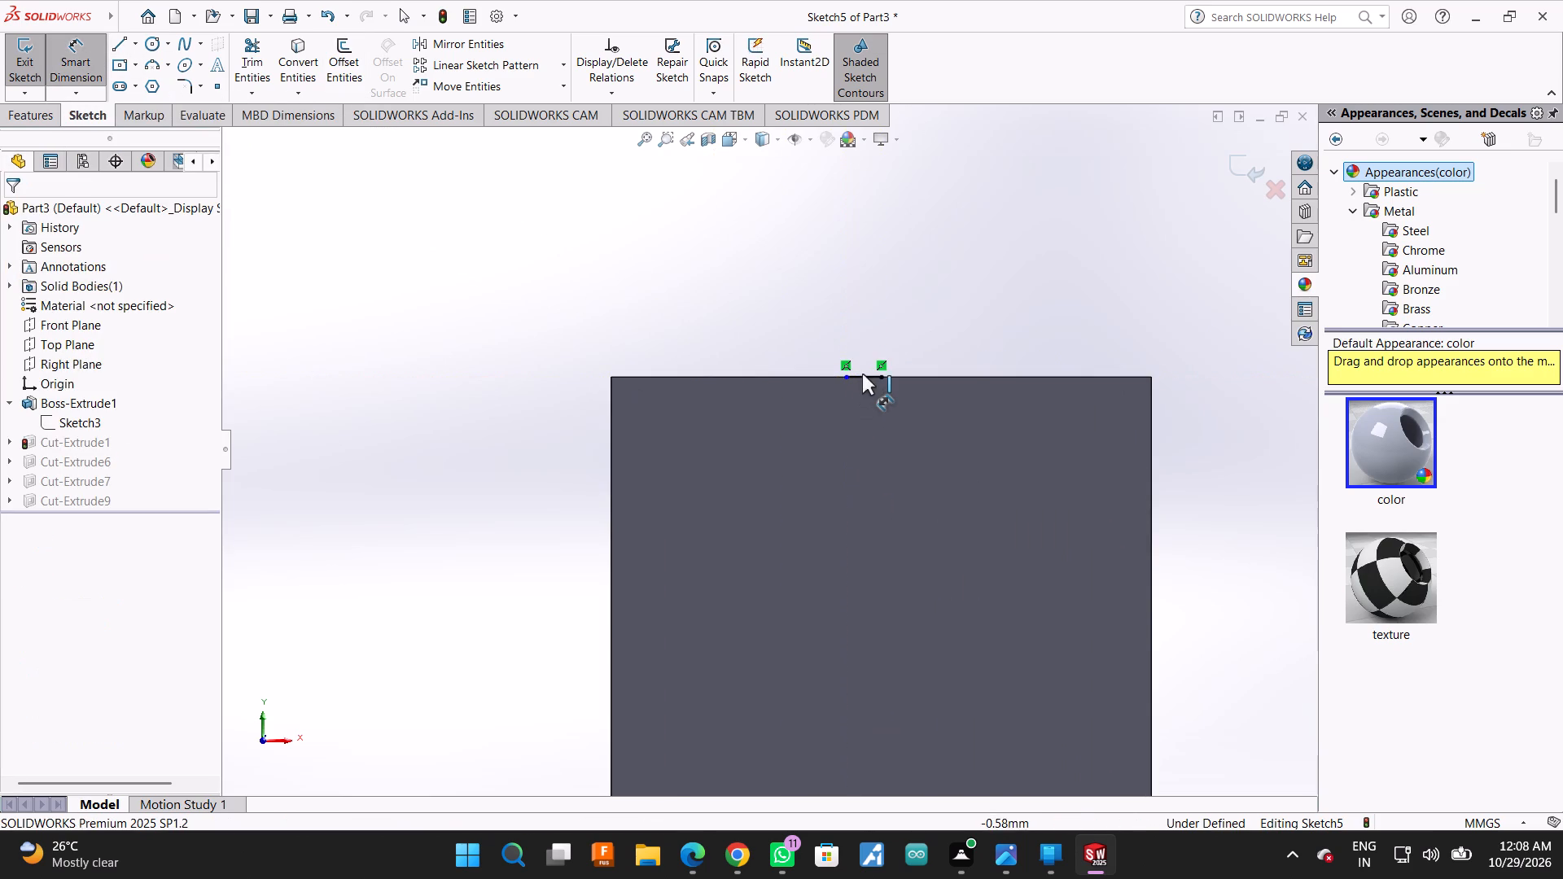
click(862, 374)
click(865, 322)
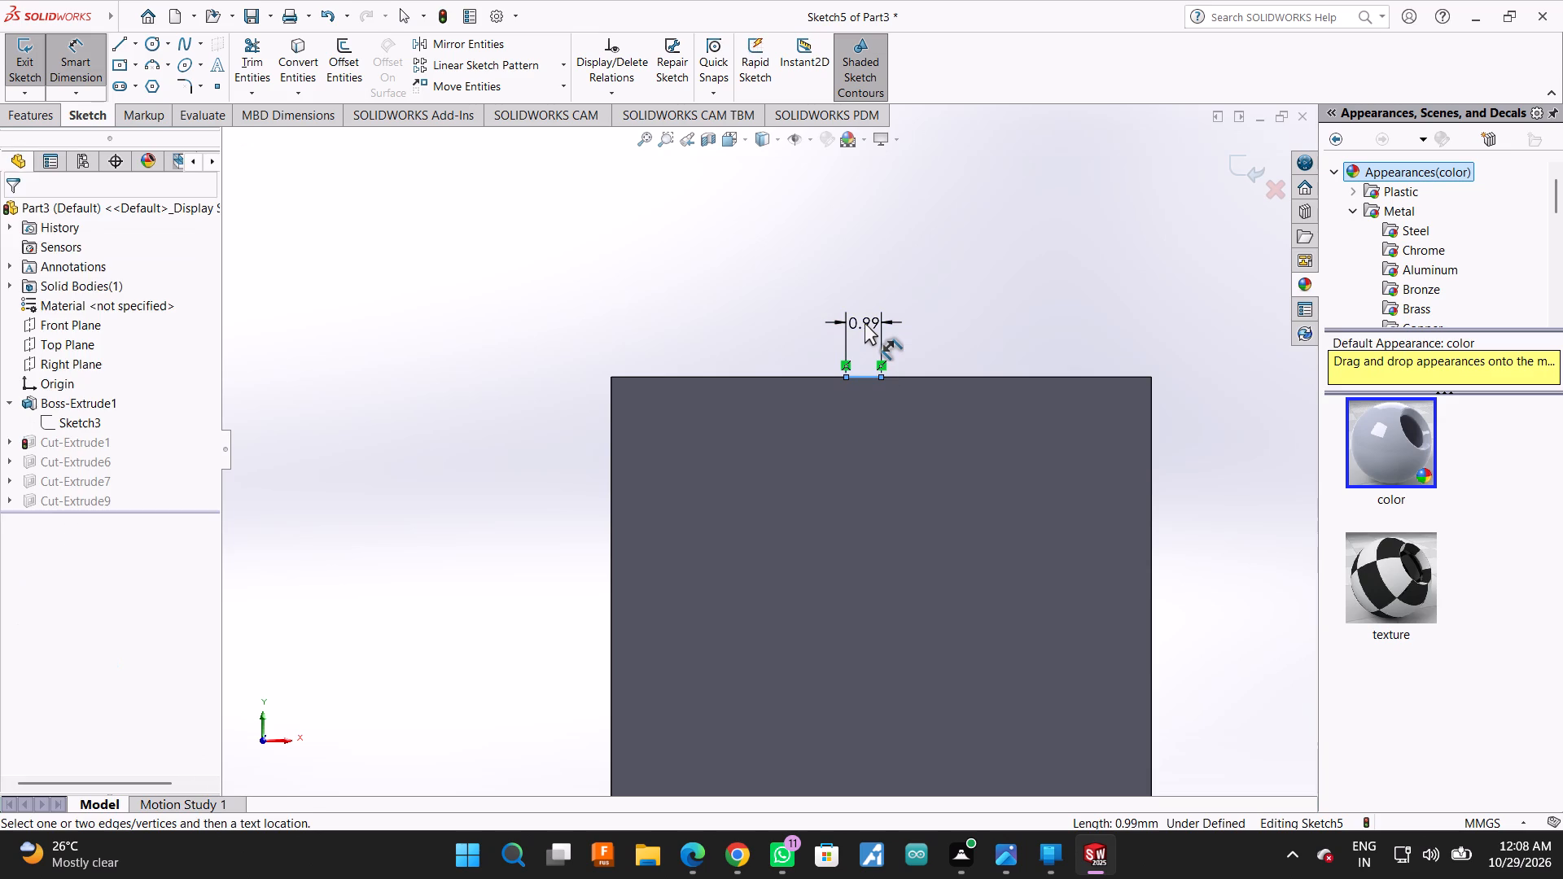
key(1)
key(Return)
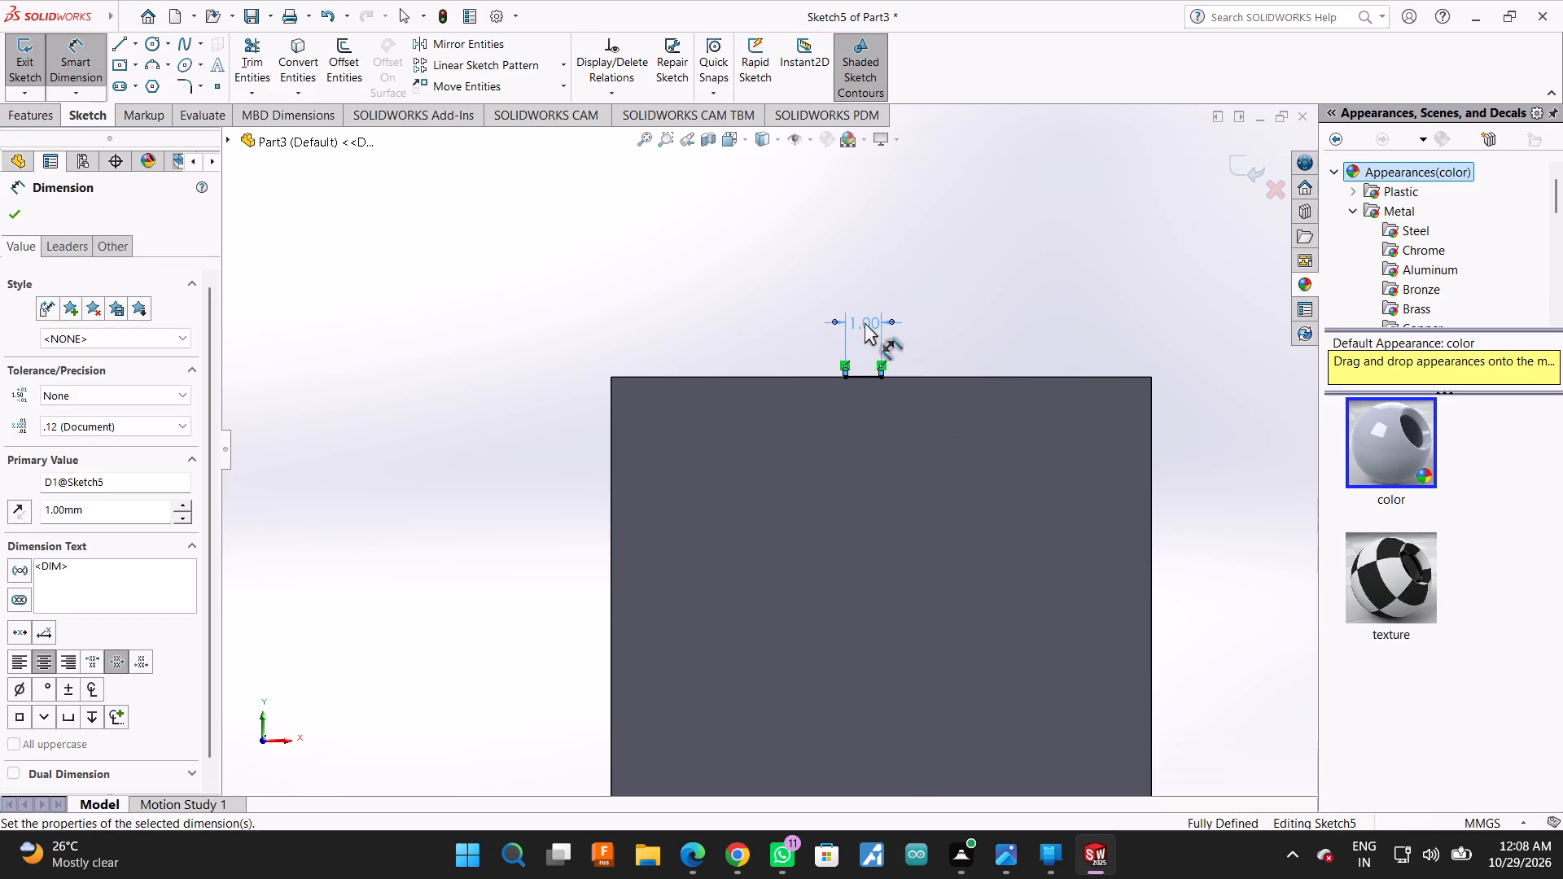
click(20, 212)
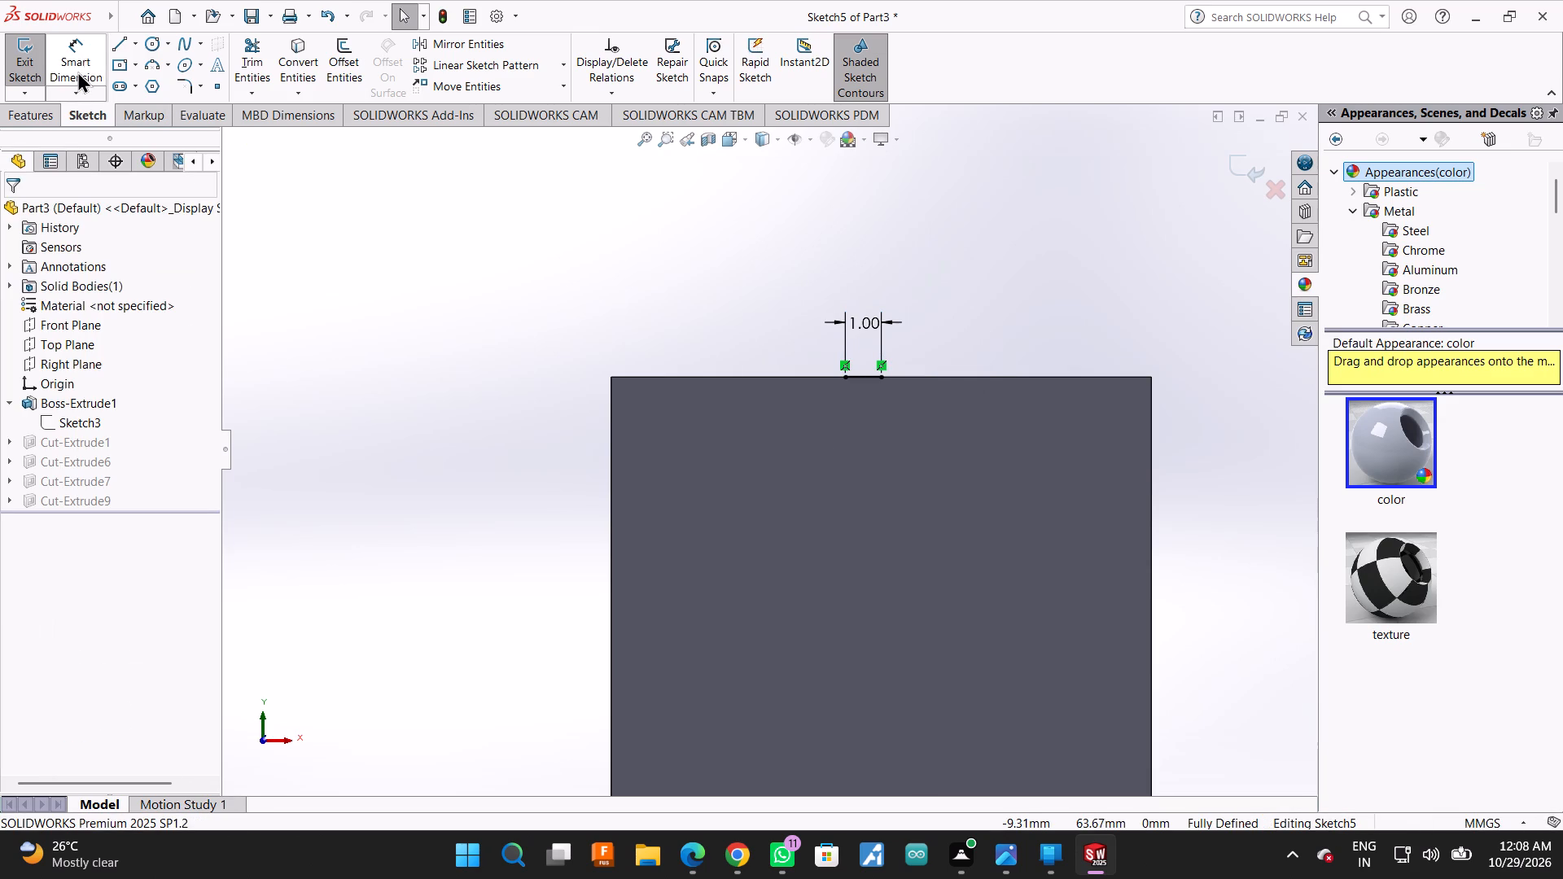
Sketch a second line along the top edge from the midpoint toward the right side and dimension it 1 mm.
click(116, 38)
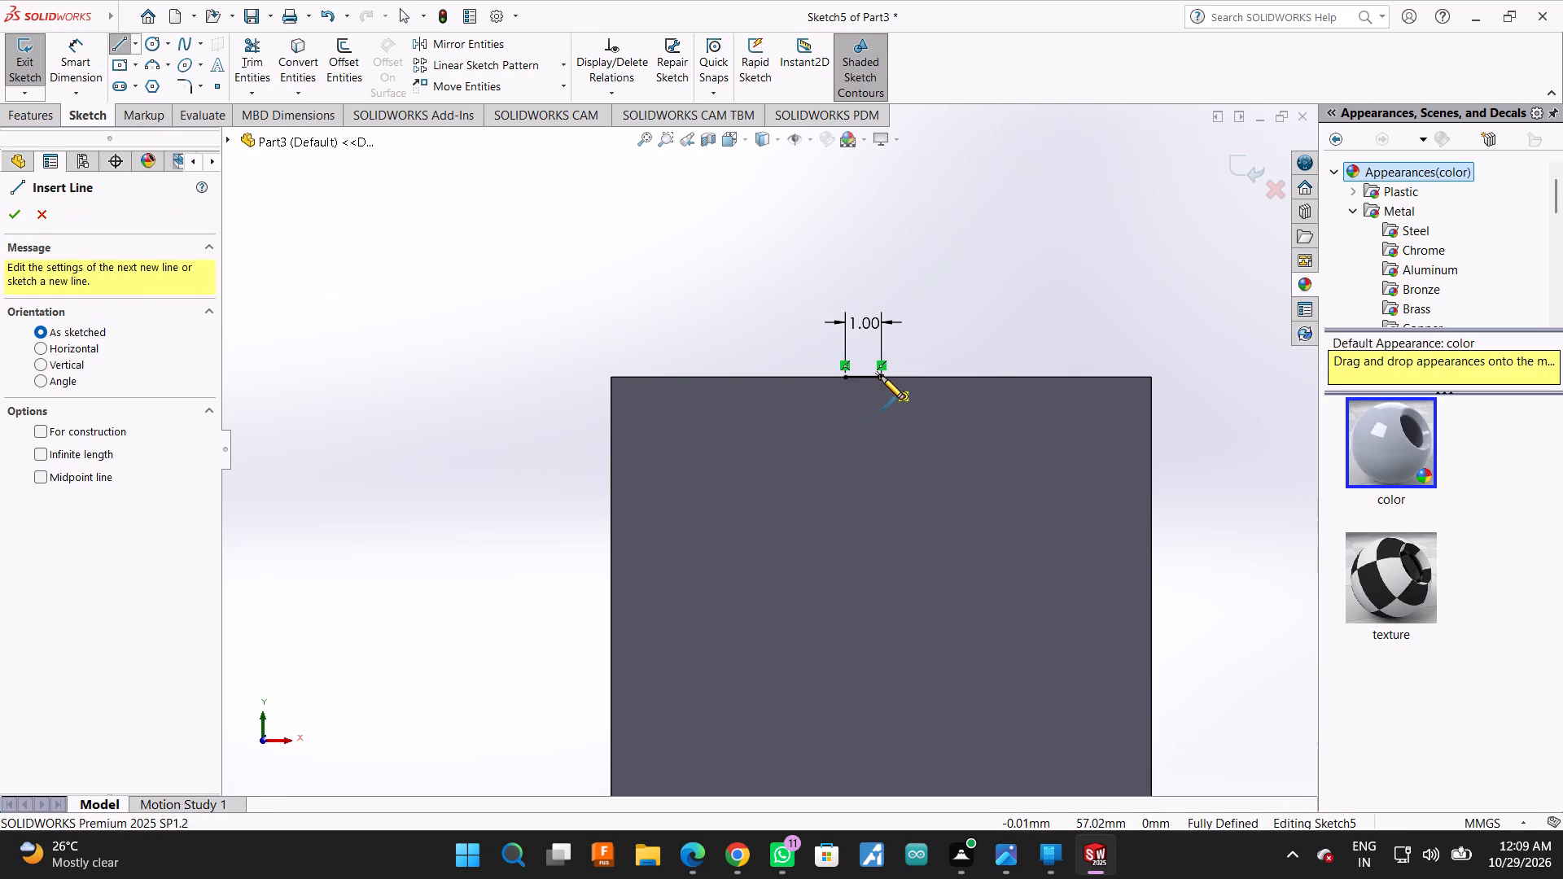
click(881, 376)
click(917, 378)
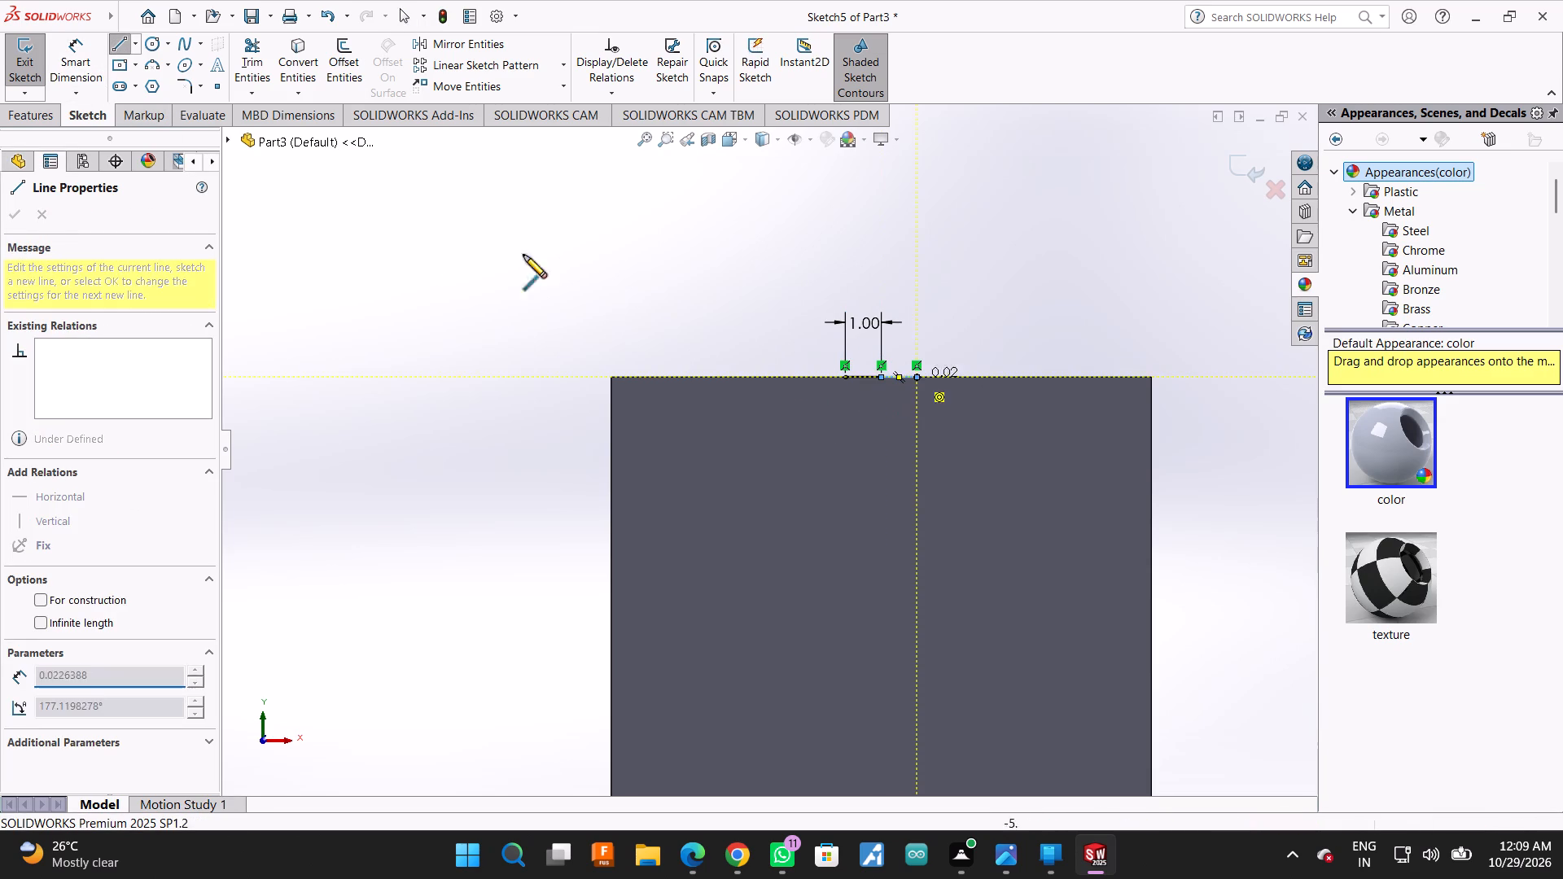
click(59, 47)
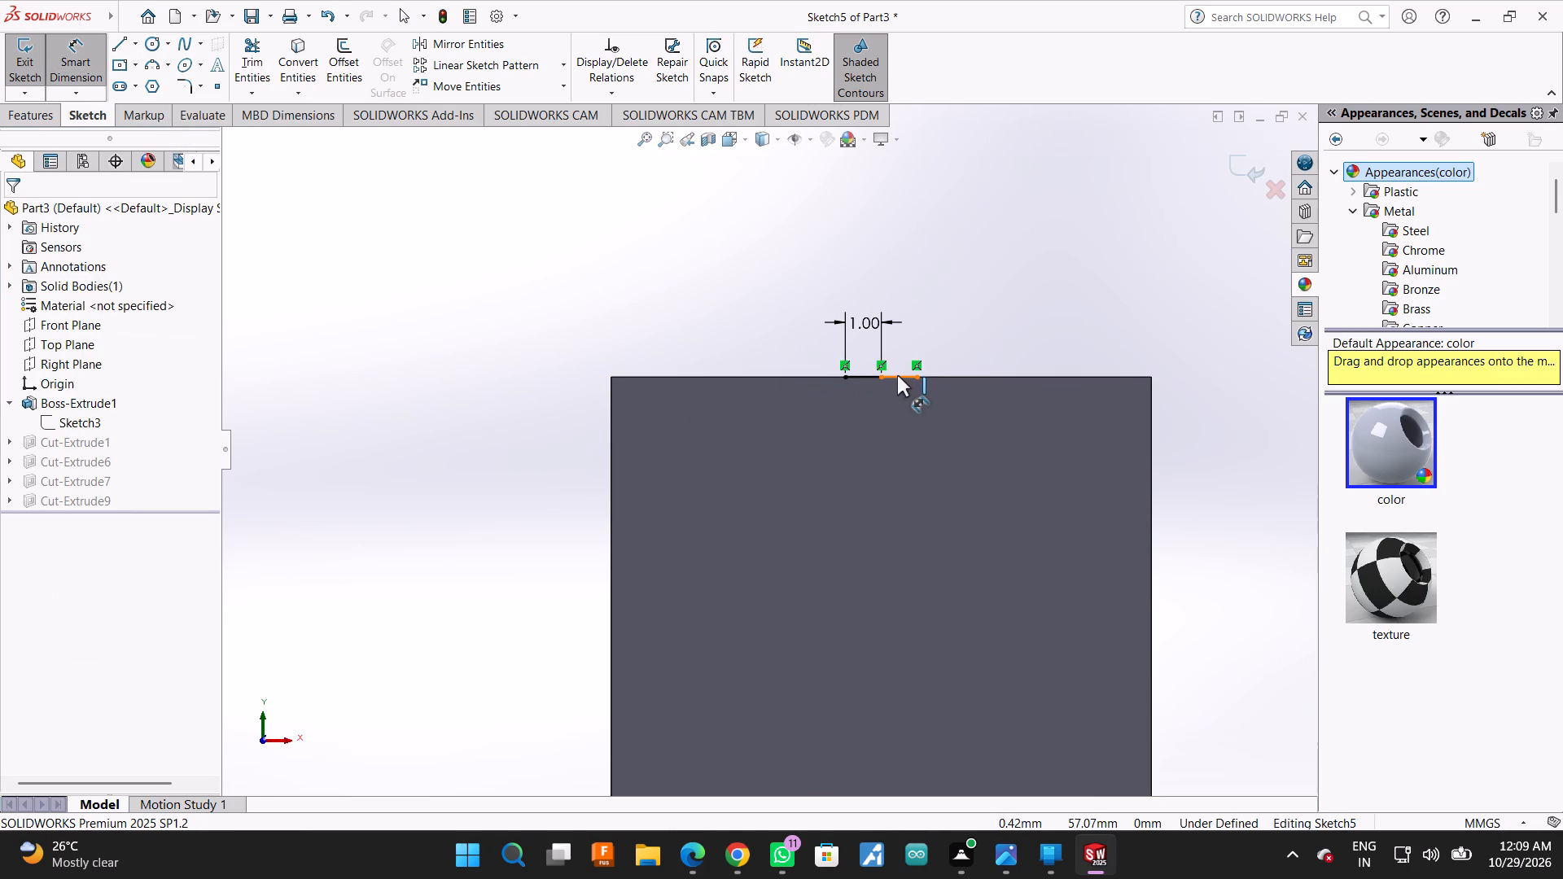
click(898, 375)
click(899, 321)
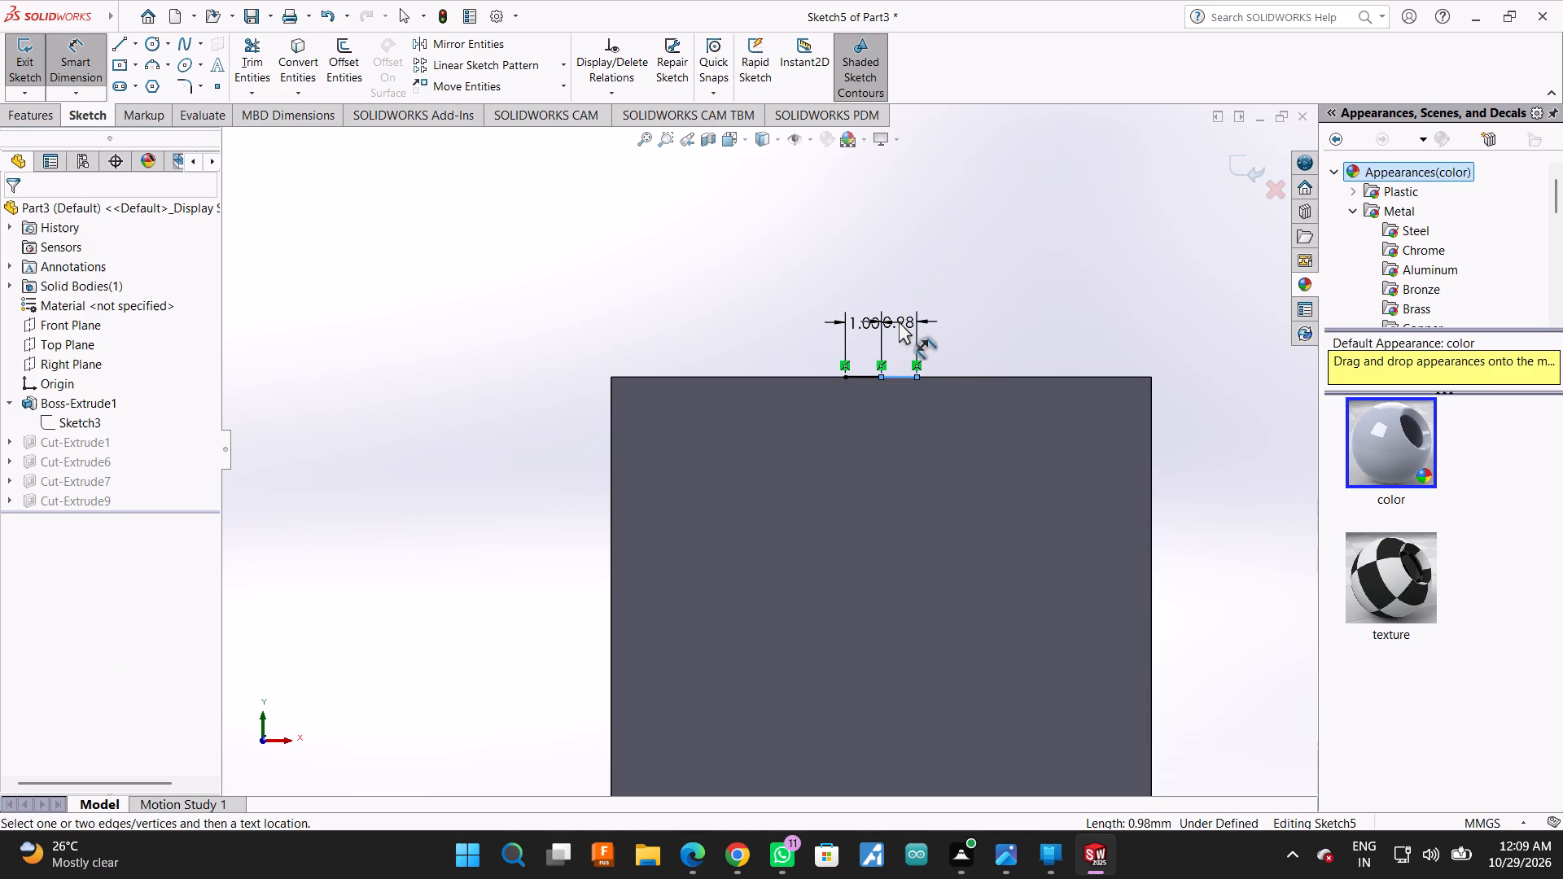
key(1)
key(Return)
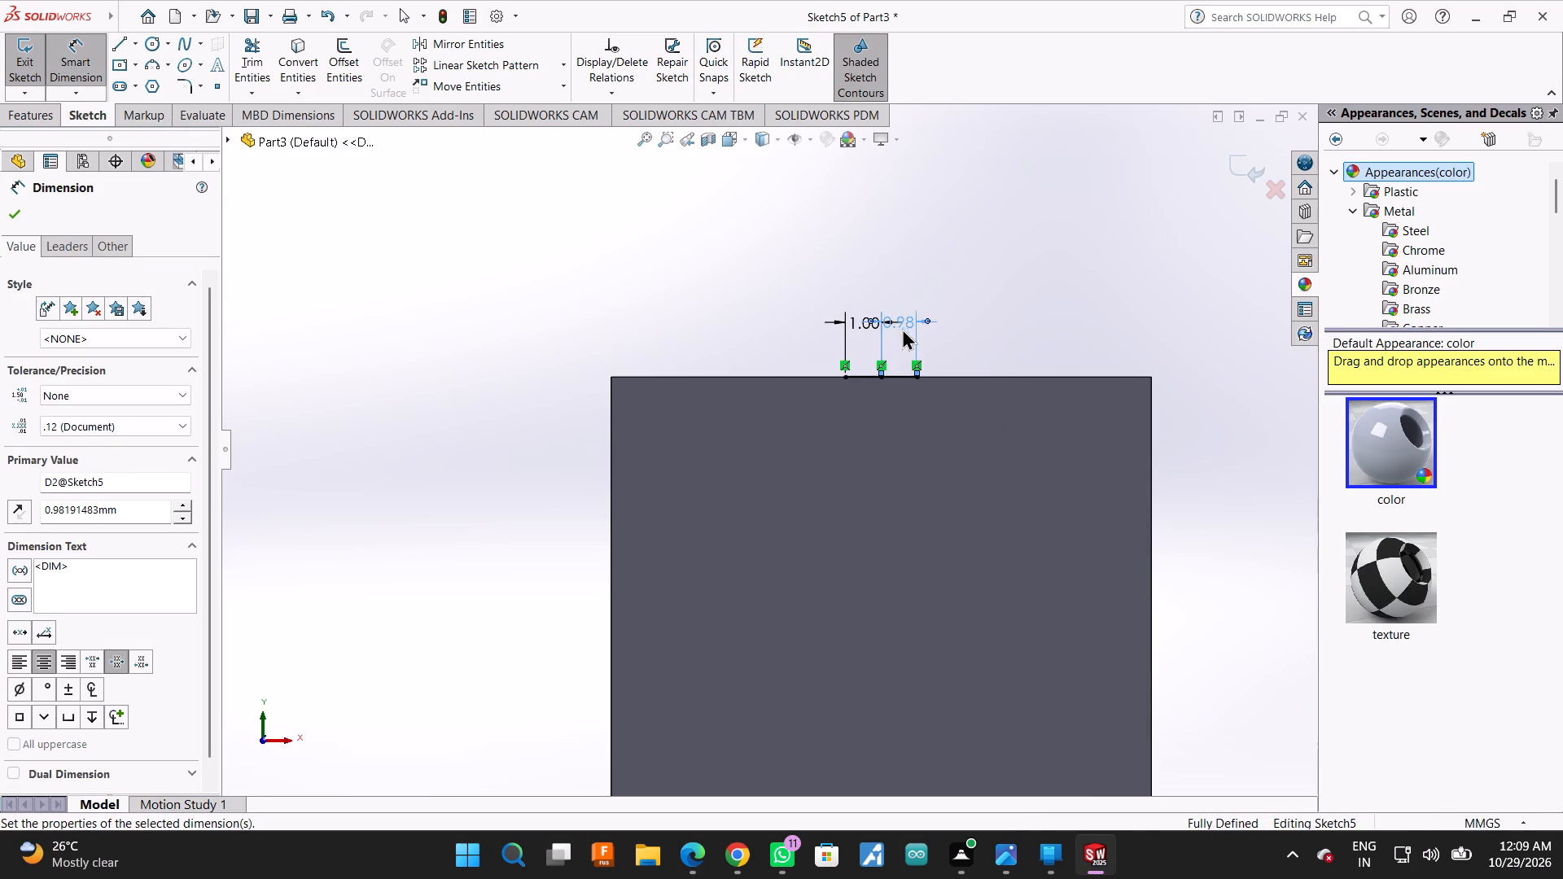
scroll(901, 352, up, 6)
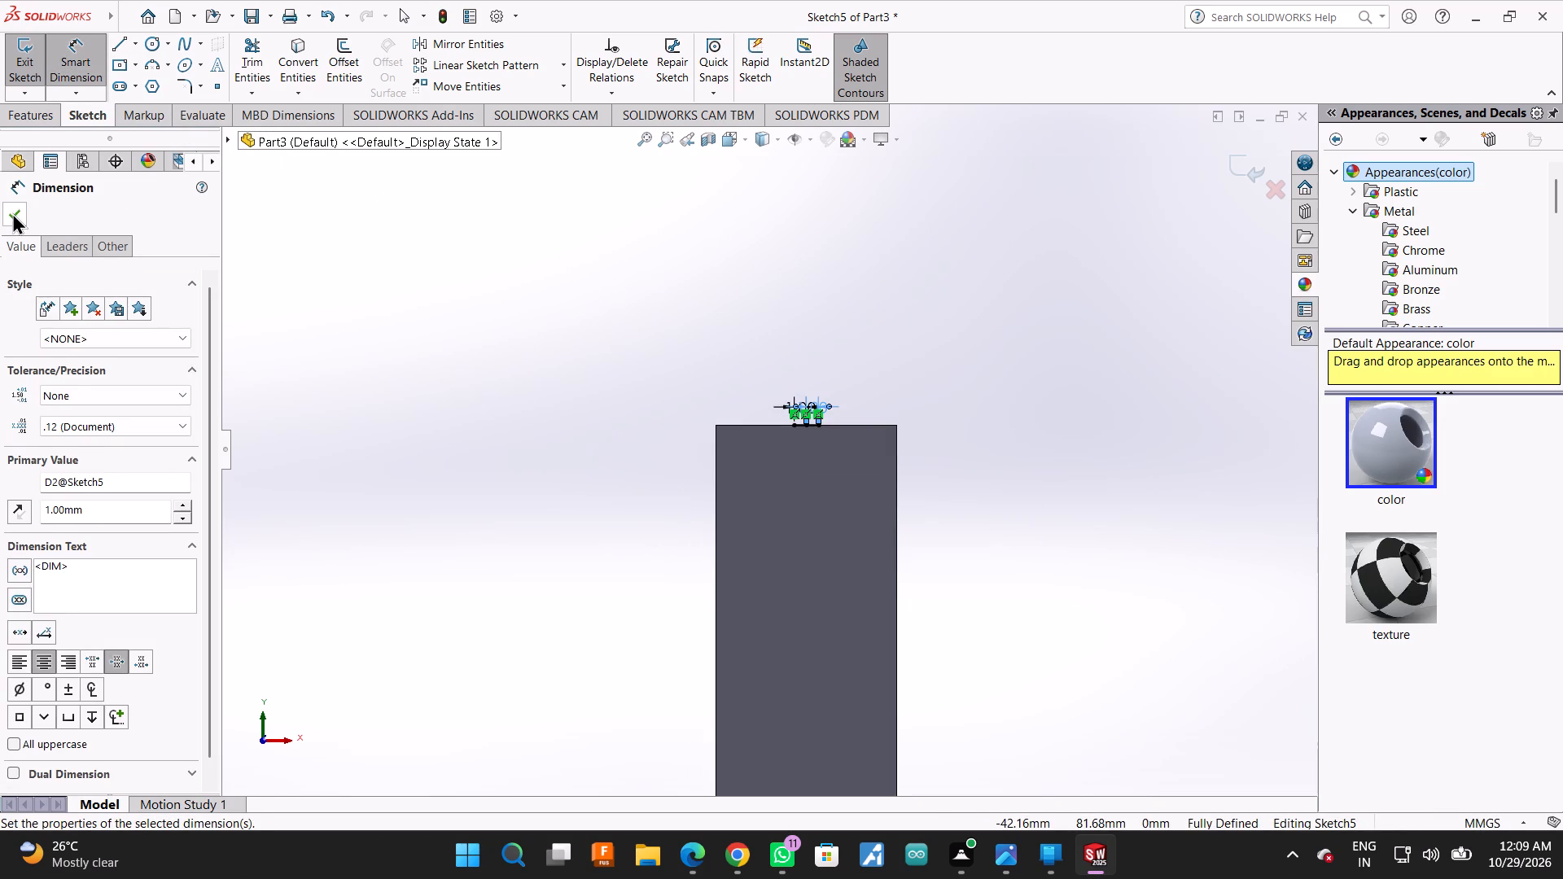
click(12, 212)
Sketch the slot's two vertical sides and 2 mm bottom line, running about 35 mm down from the top-edge lines.
click(109, 48)
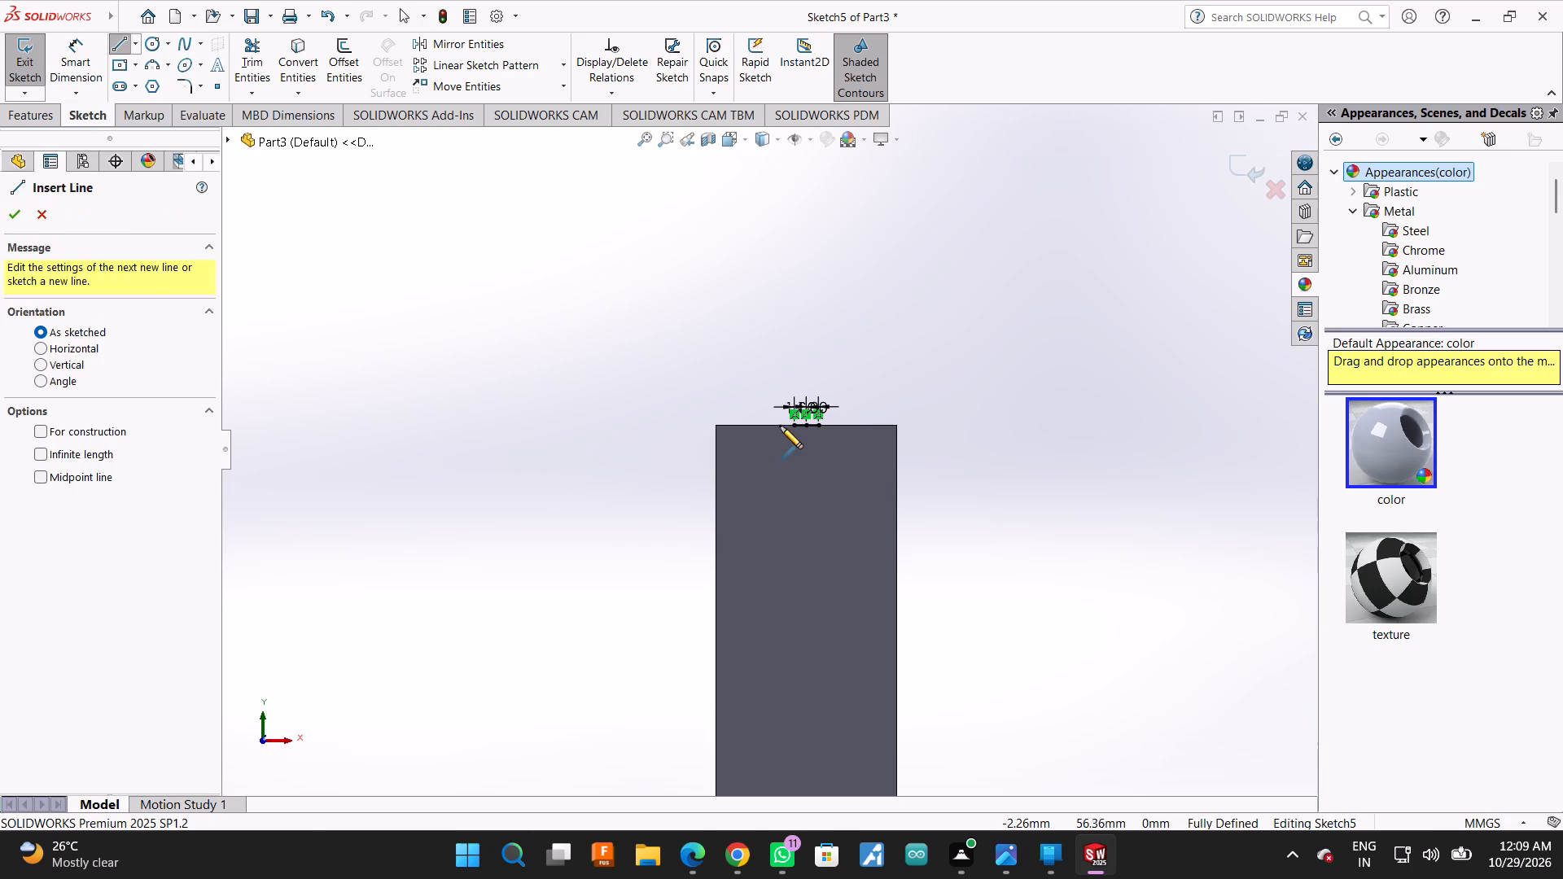
click(792, 424)
scroll(803, 457, up, 3)
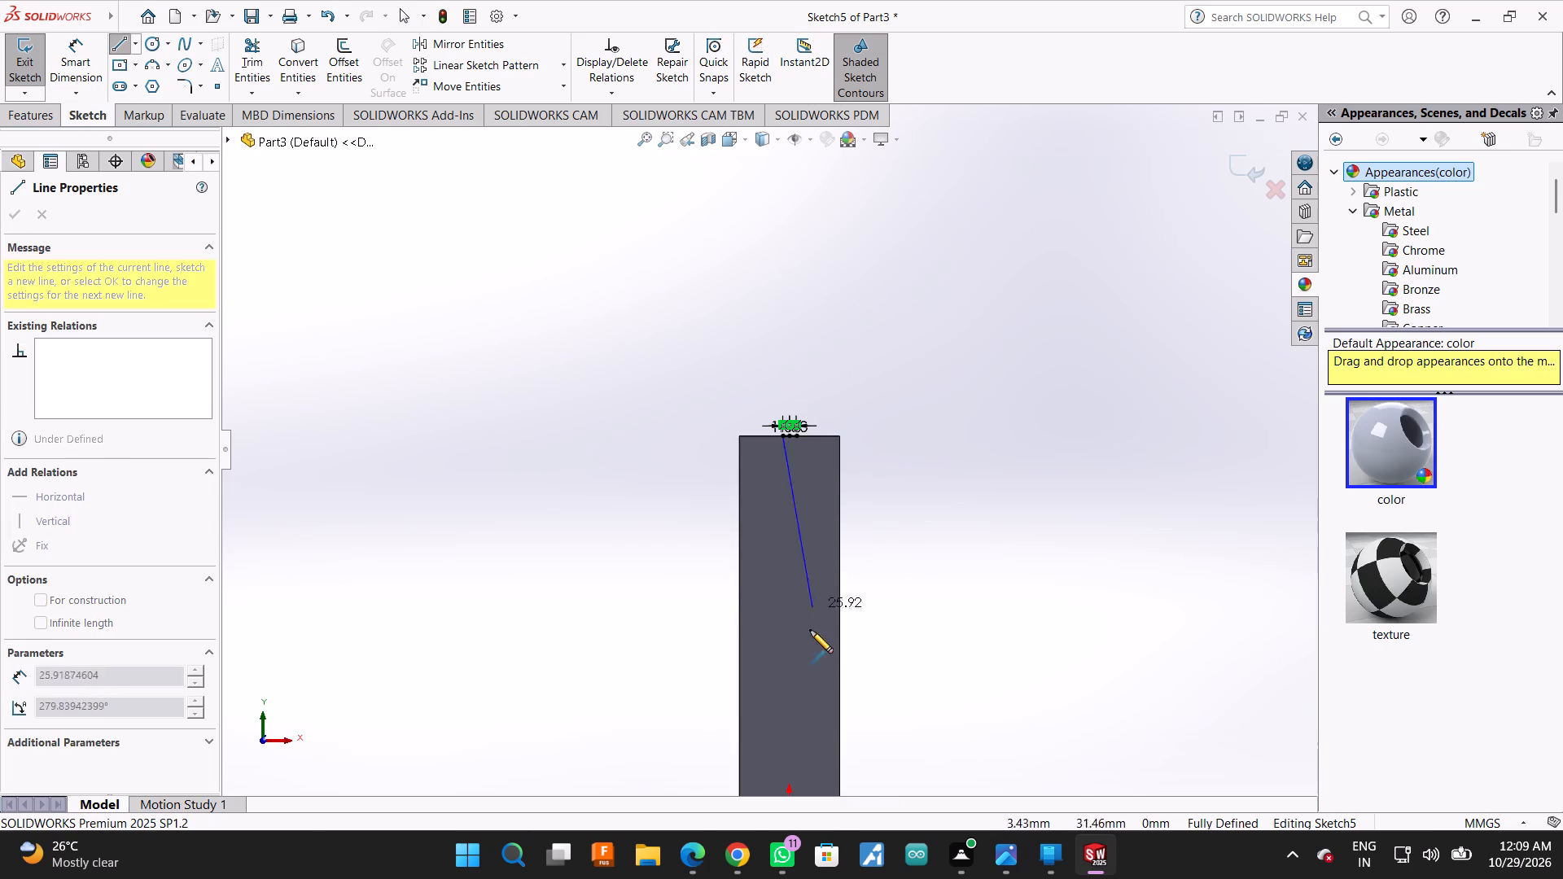
click(786, 672)
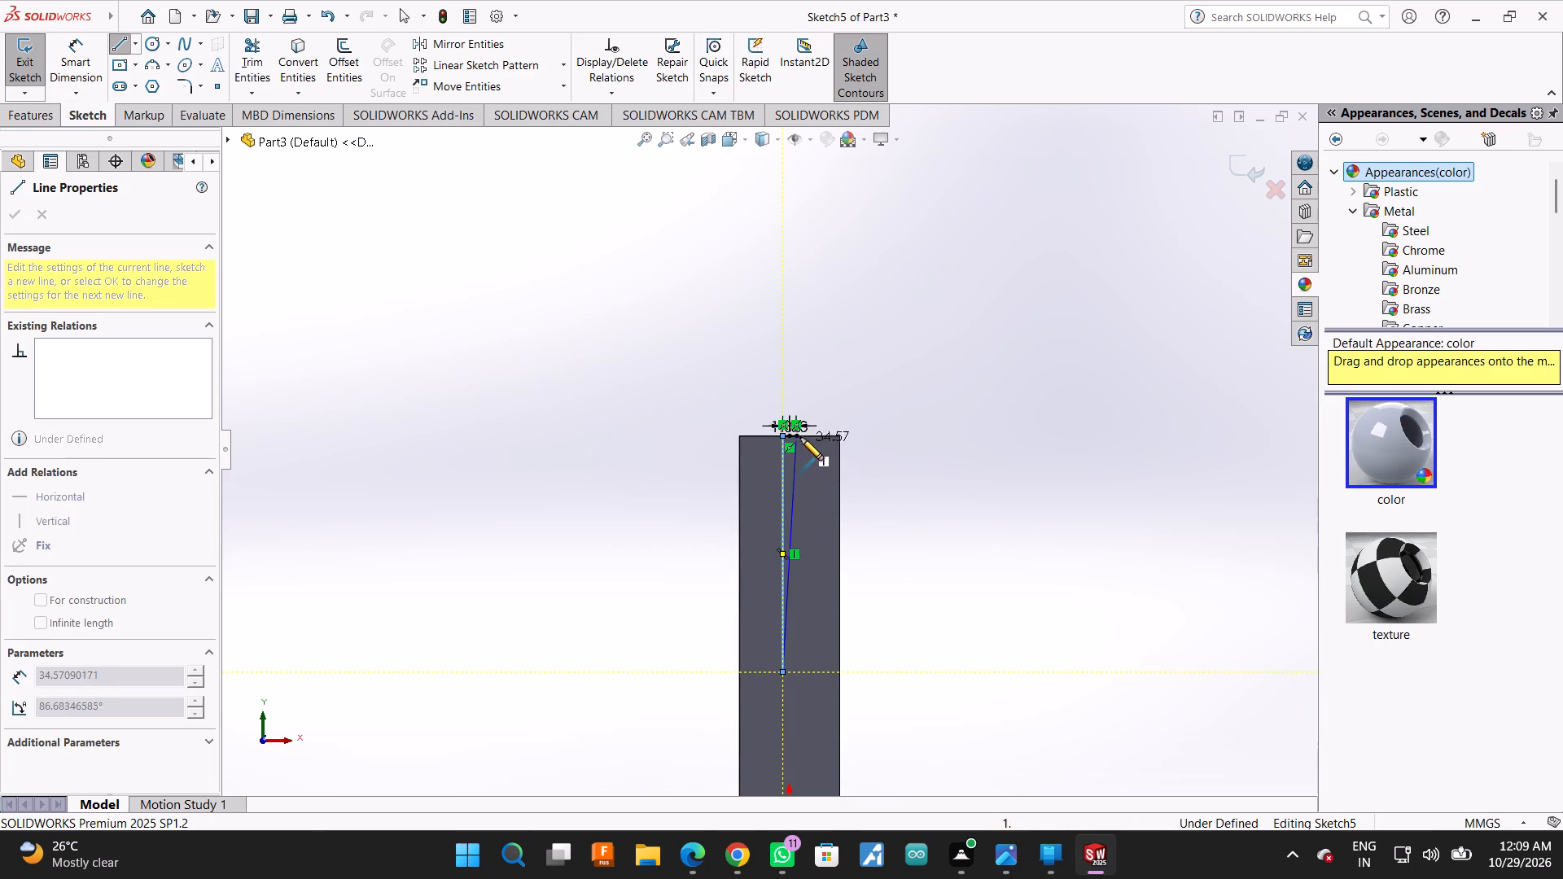
click(799, 668)
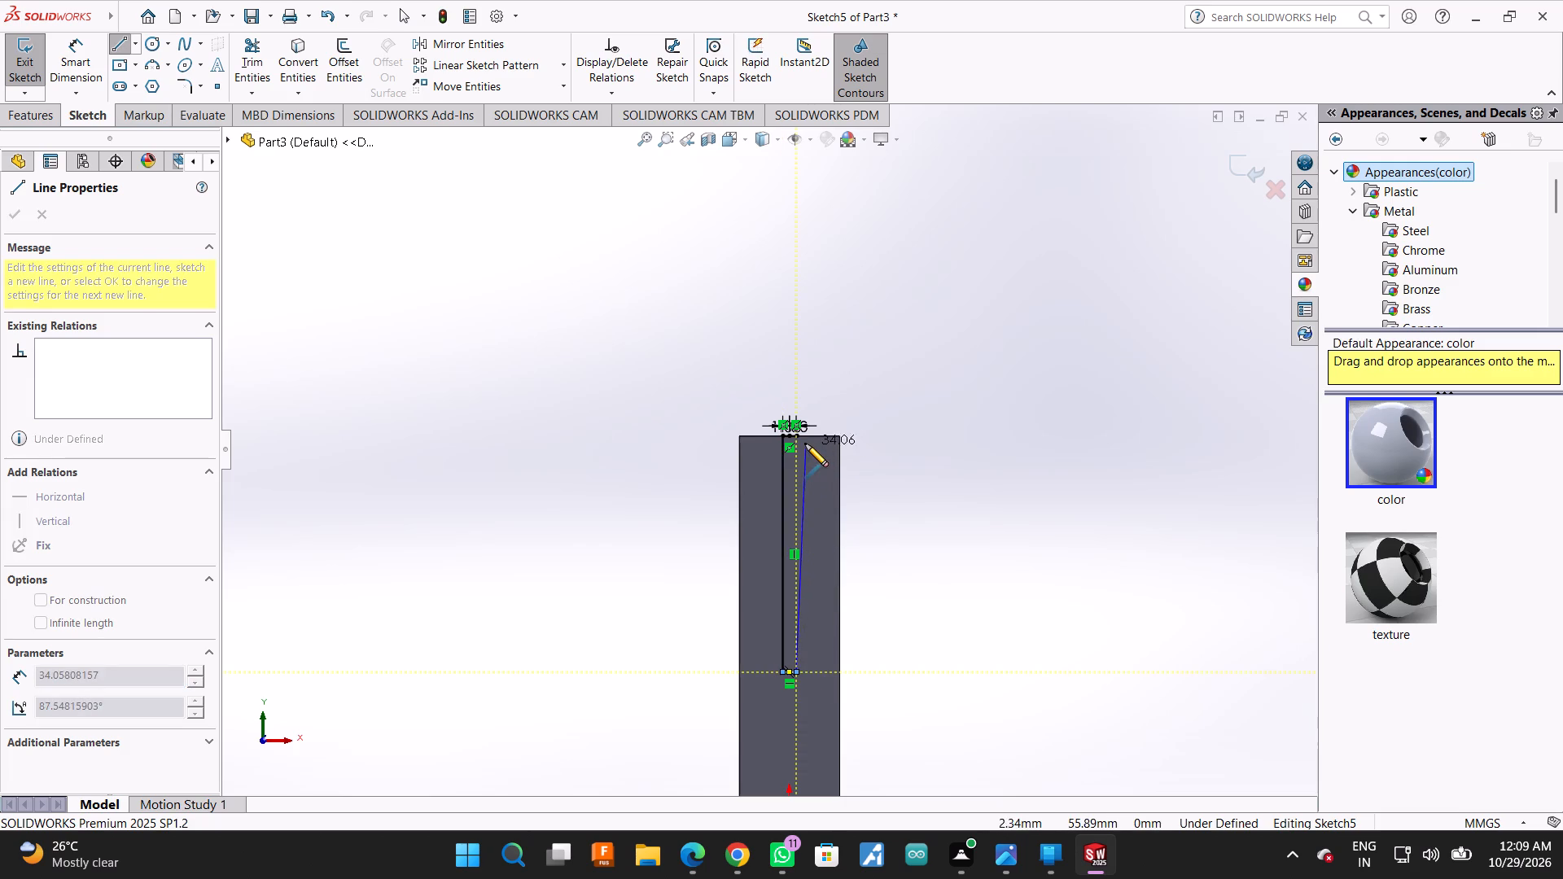
click(801, 441)
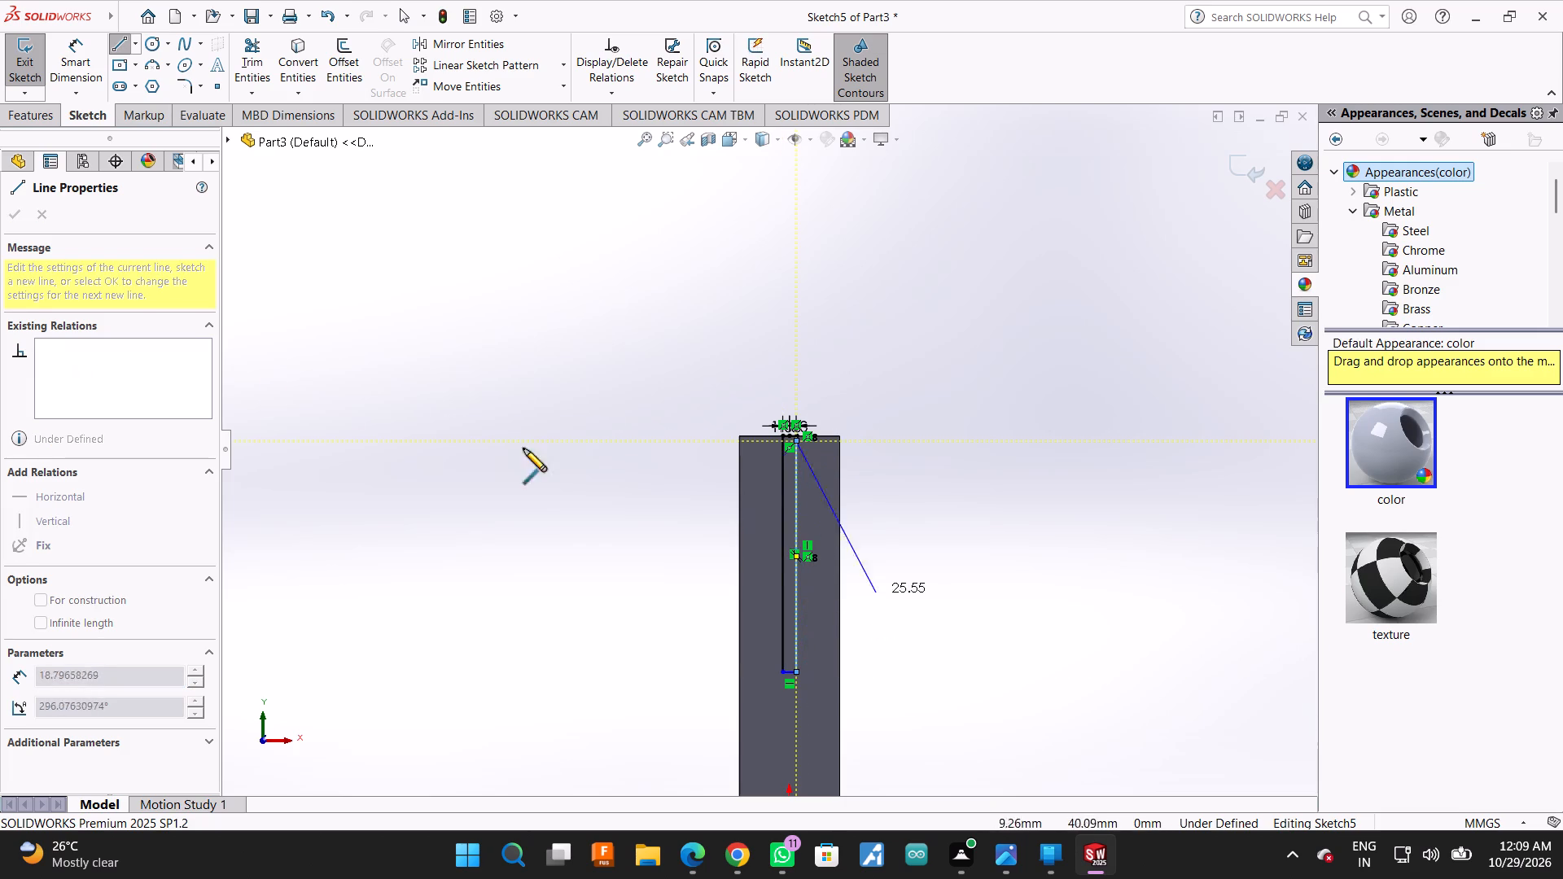
Dimension the slot's left vertical side to 34 mm.
click(90, 48)
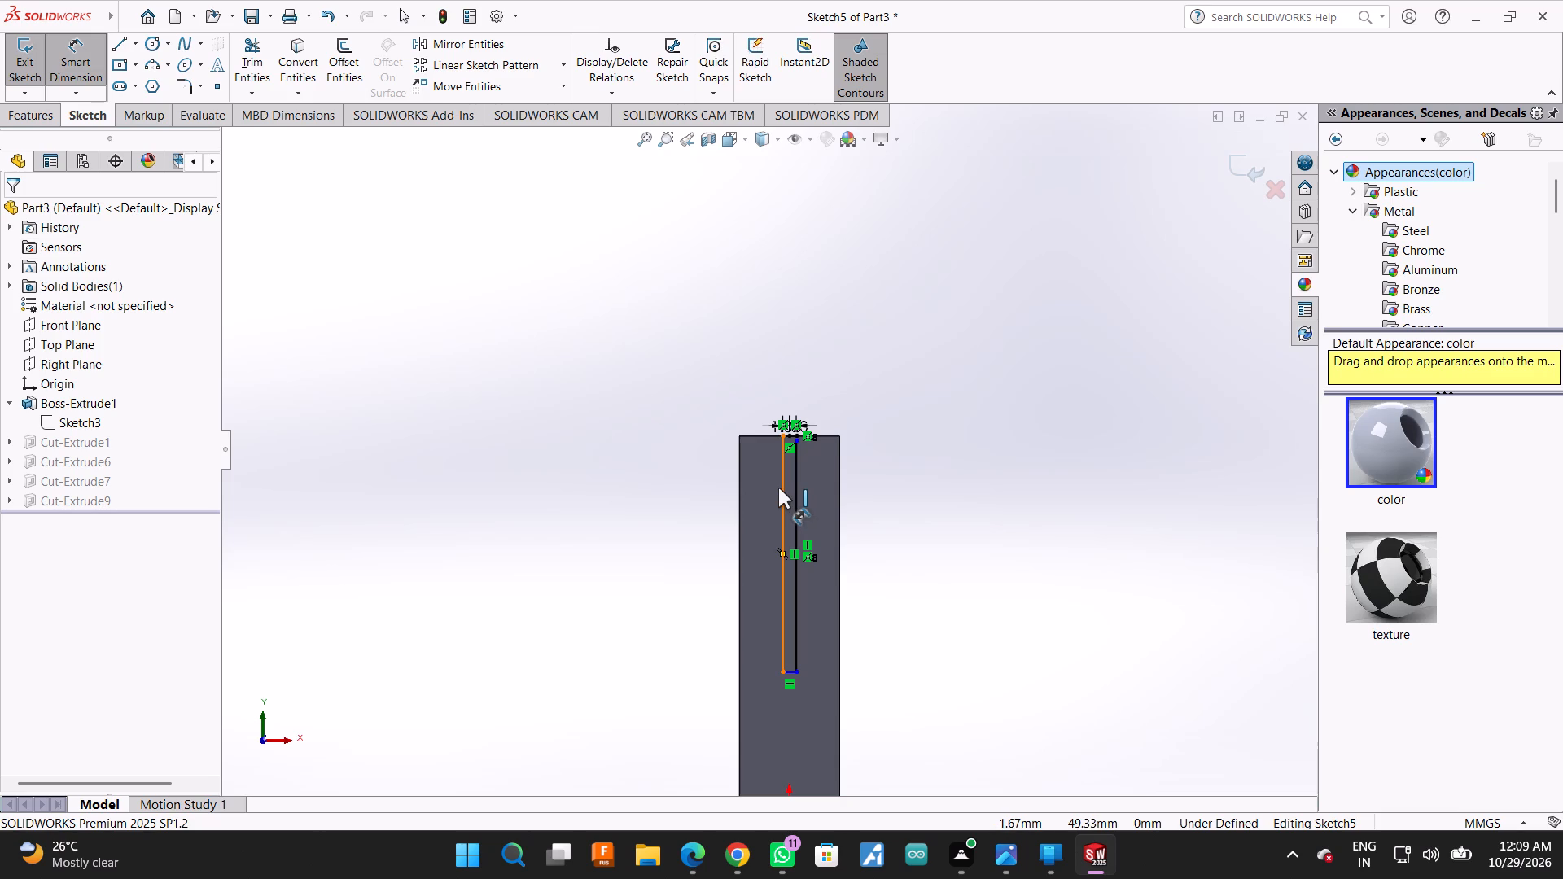
click(785, 486)
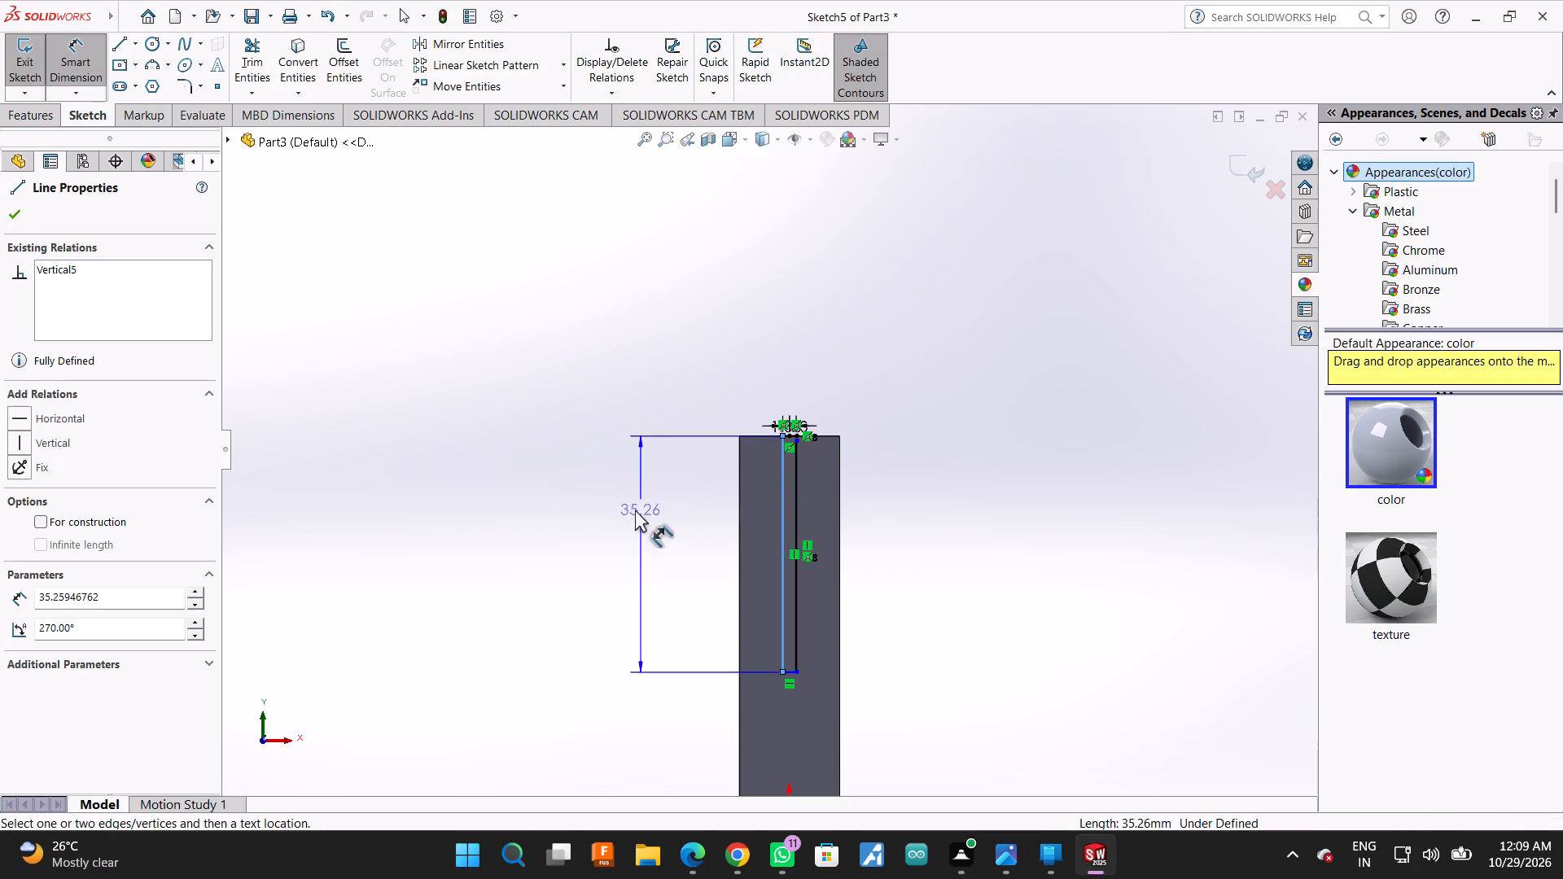
click(609, 512)
text(34)
key(Return)
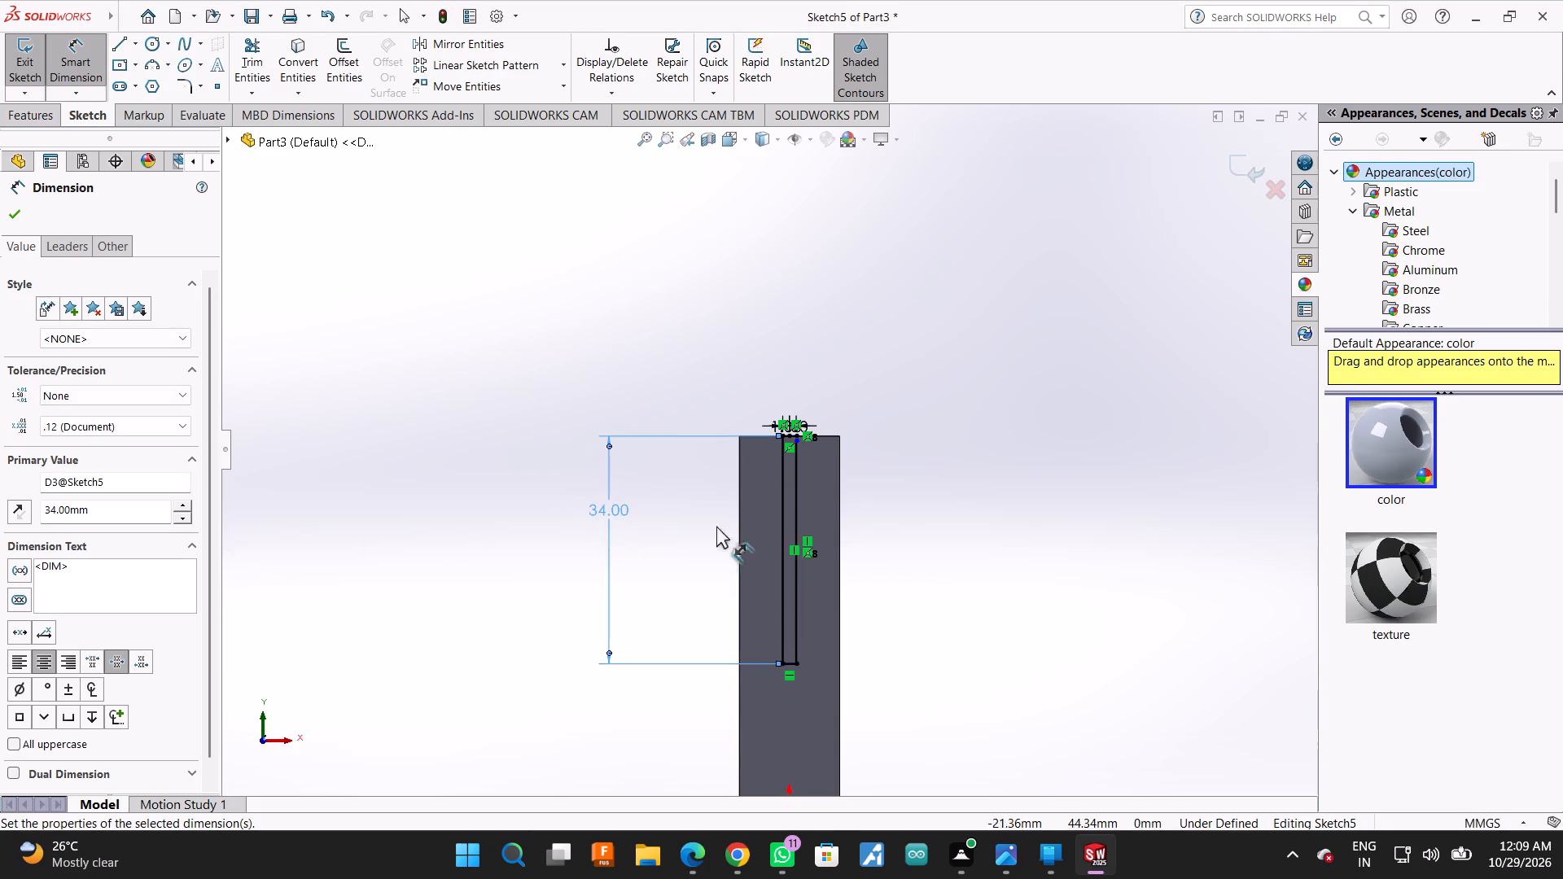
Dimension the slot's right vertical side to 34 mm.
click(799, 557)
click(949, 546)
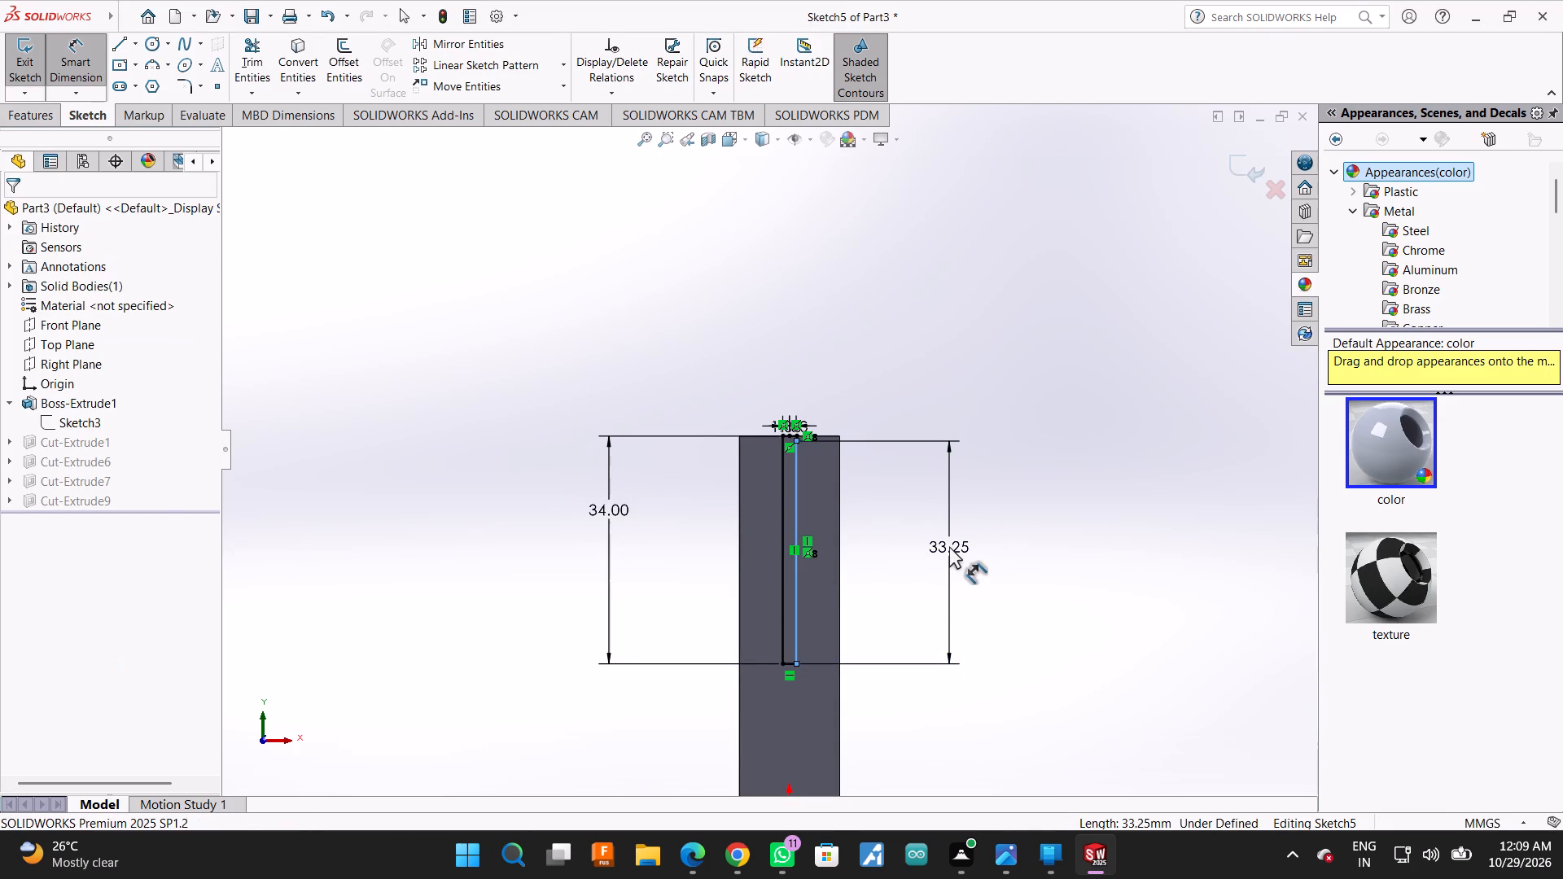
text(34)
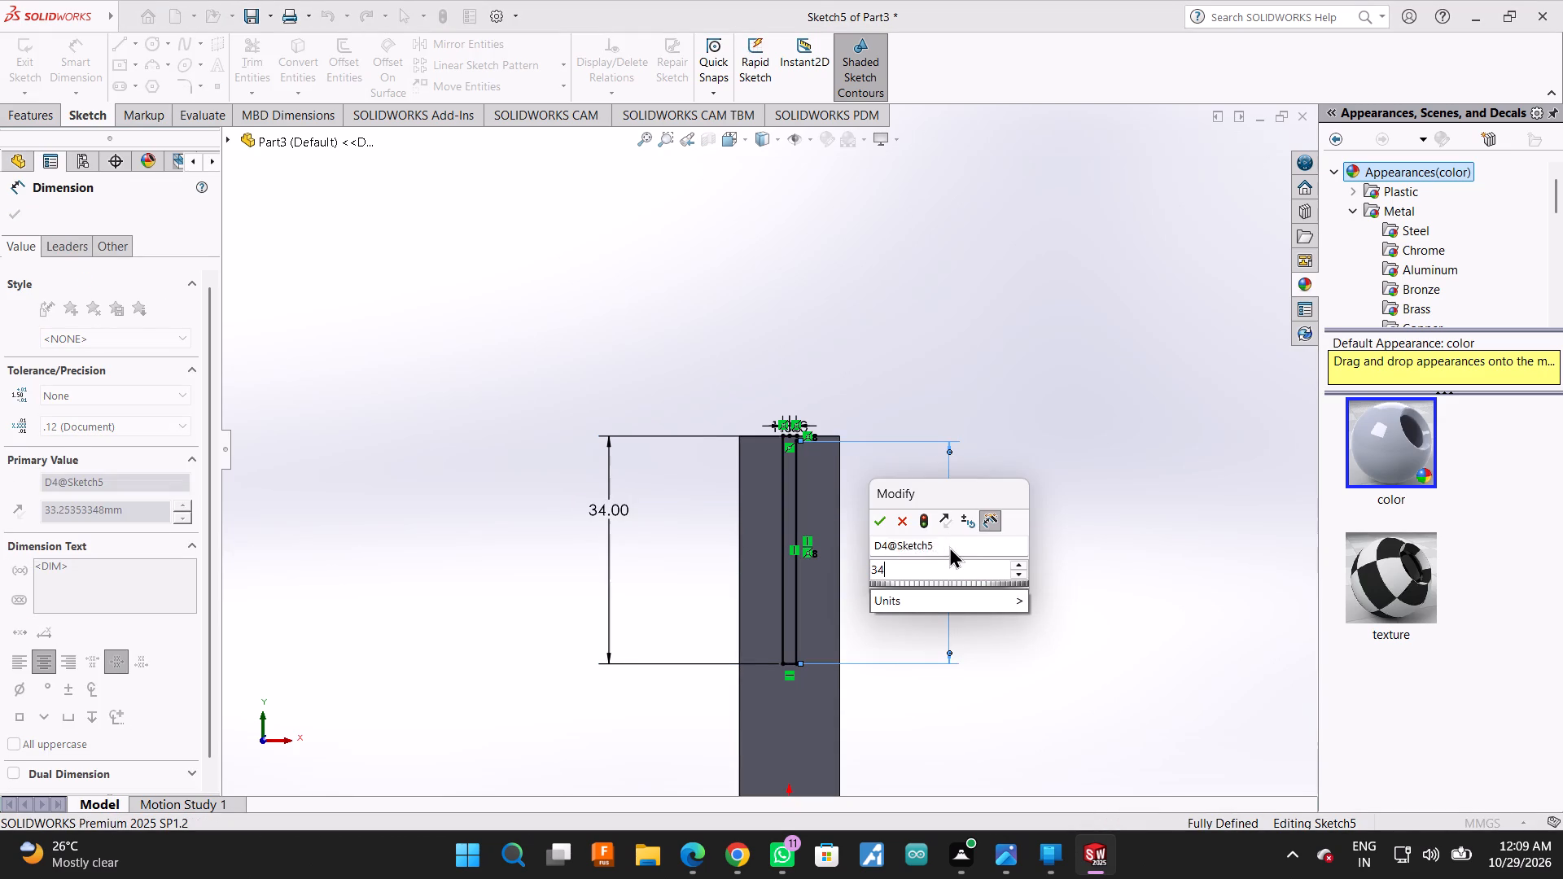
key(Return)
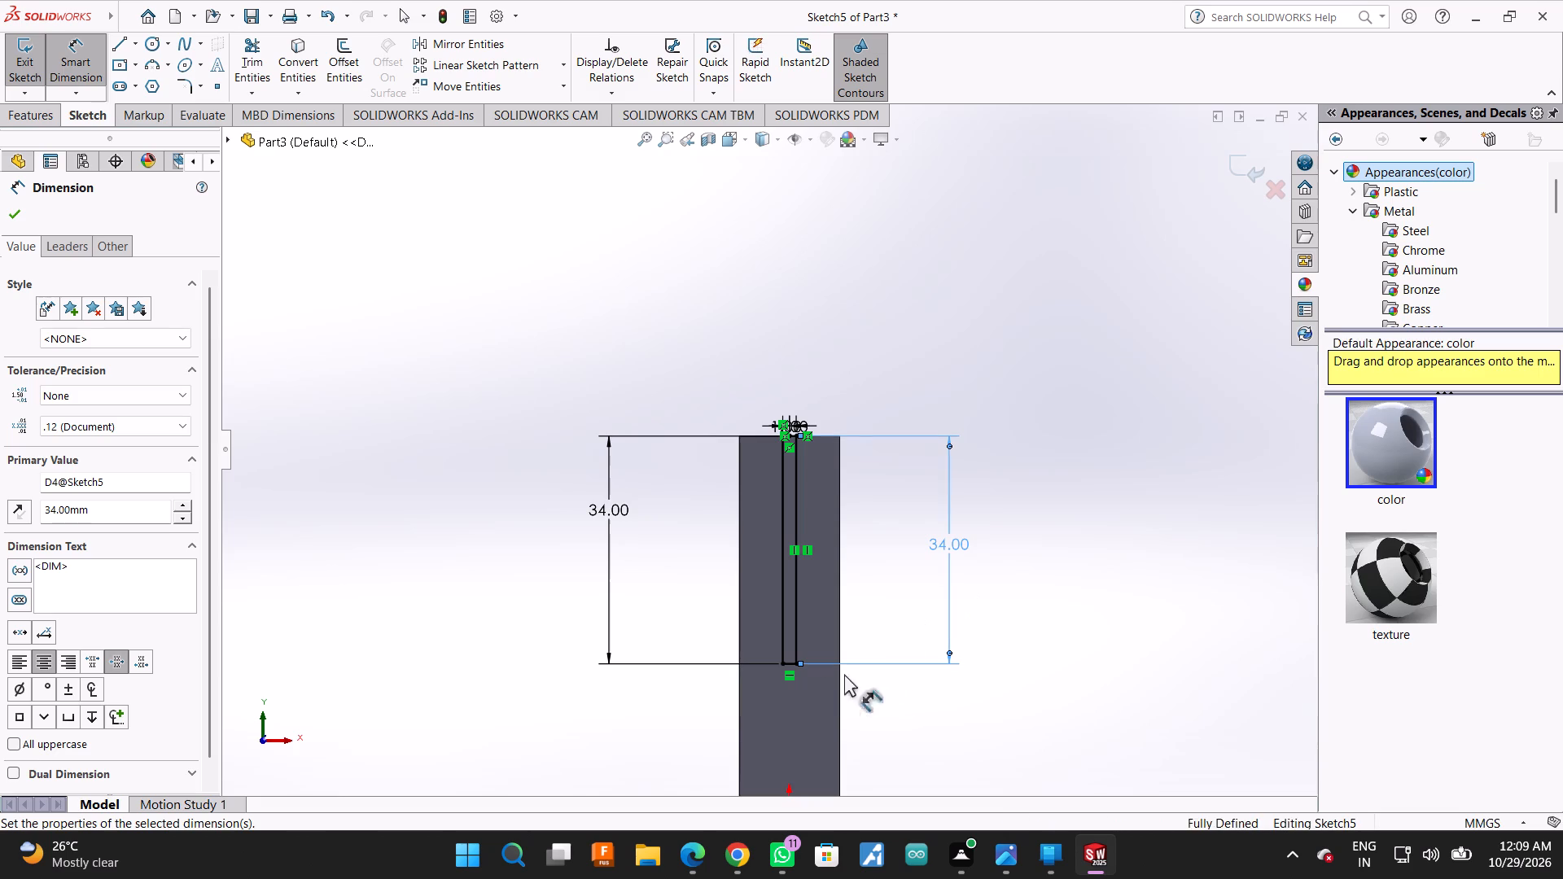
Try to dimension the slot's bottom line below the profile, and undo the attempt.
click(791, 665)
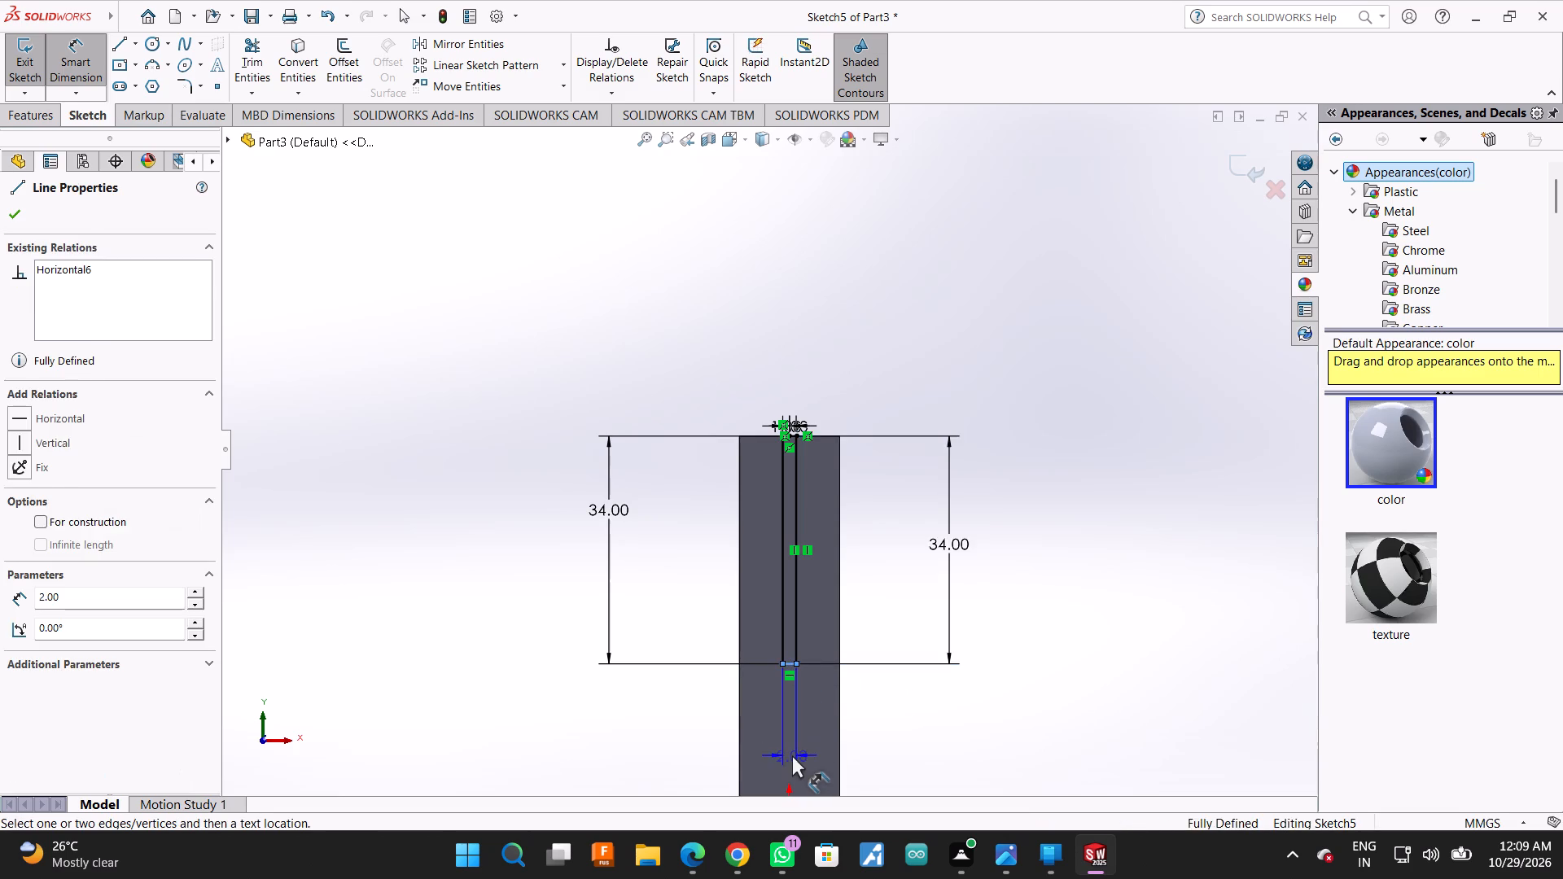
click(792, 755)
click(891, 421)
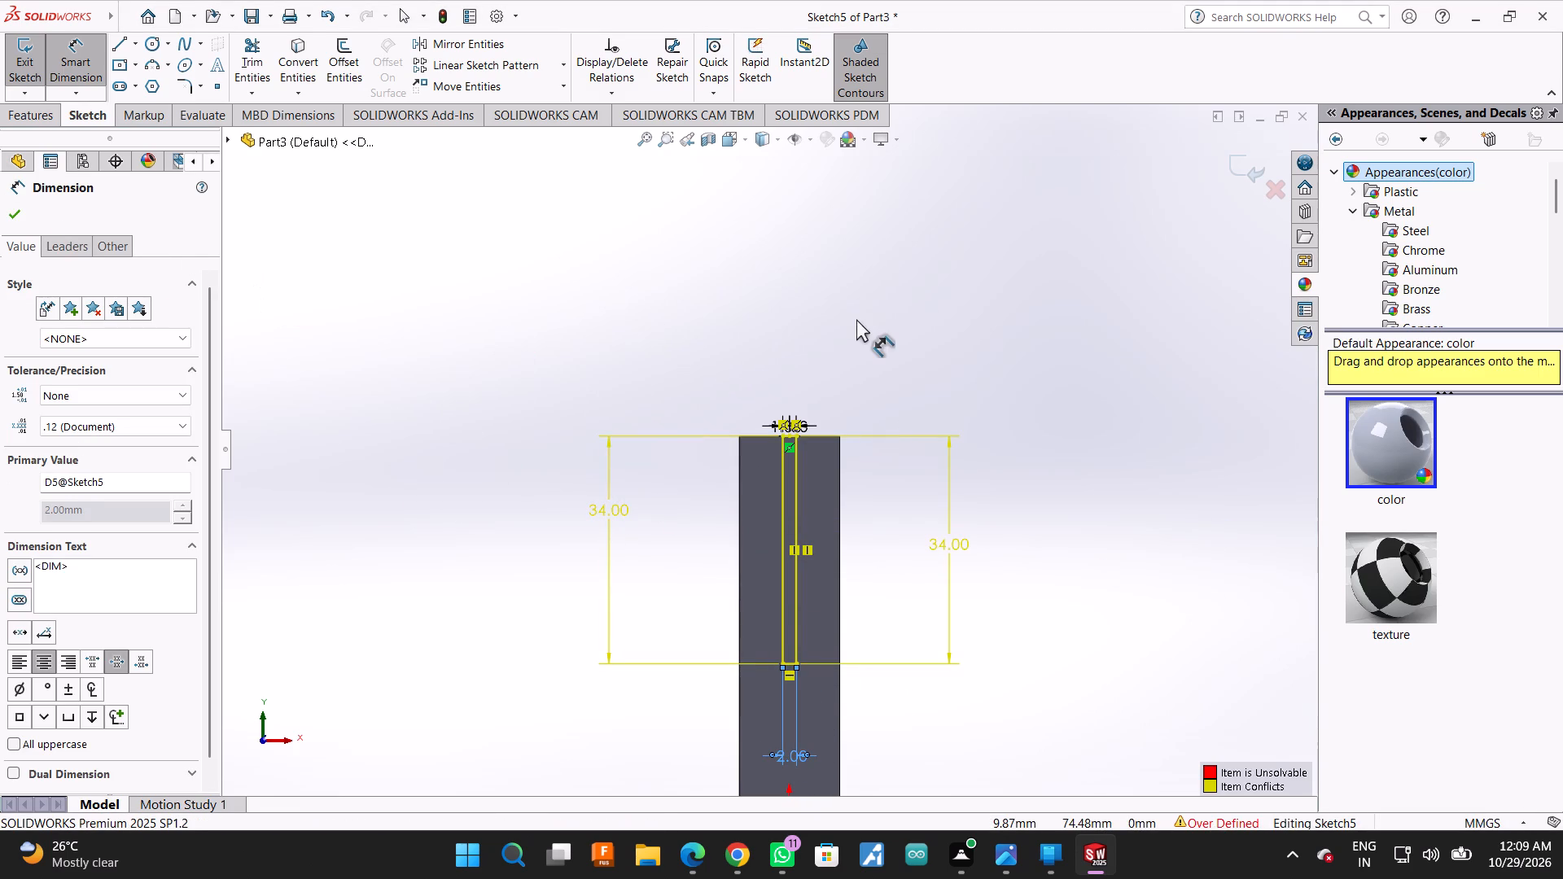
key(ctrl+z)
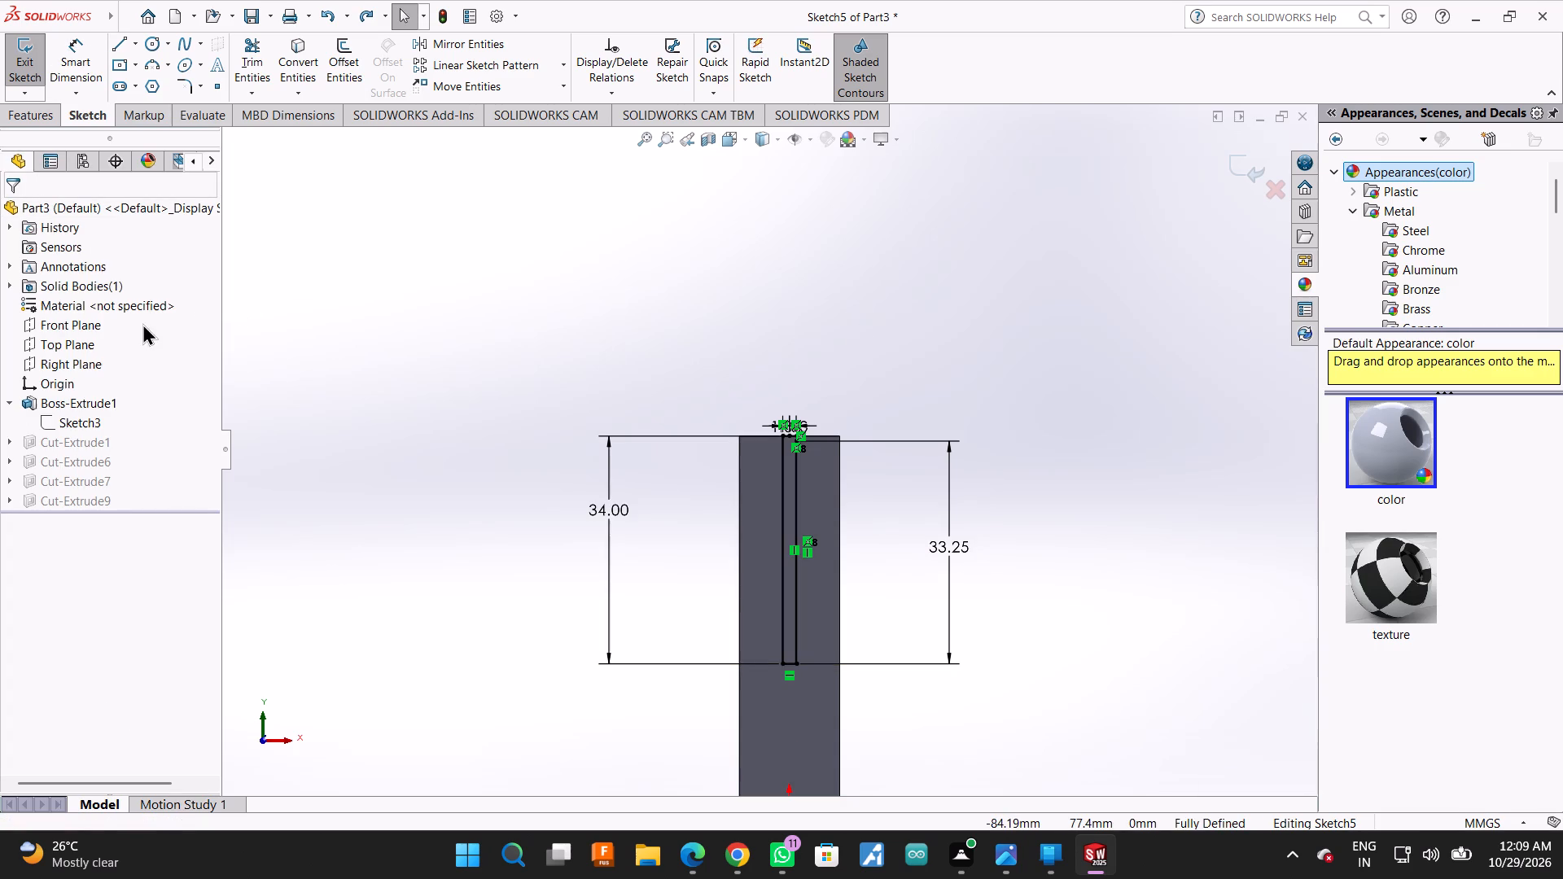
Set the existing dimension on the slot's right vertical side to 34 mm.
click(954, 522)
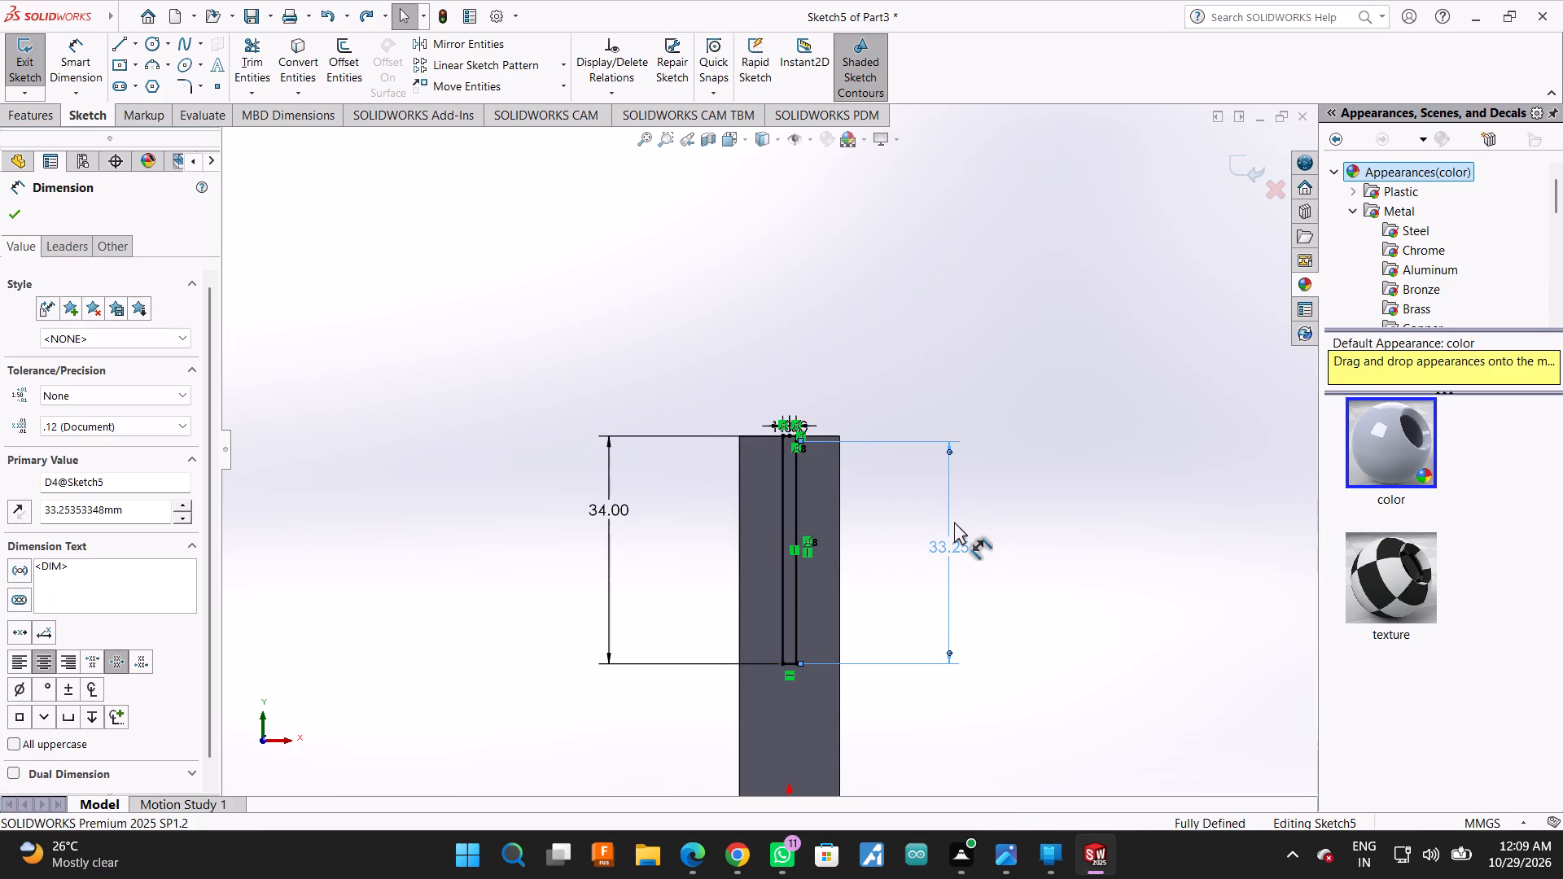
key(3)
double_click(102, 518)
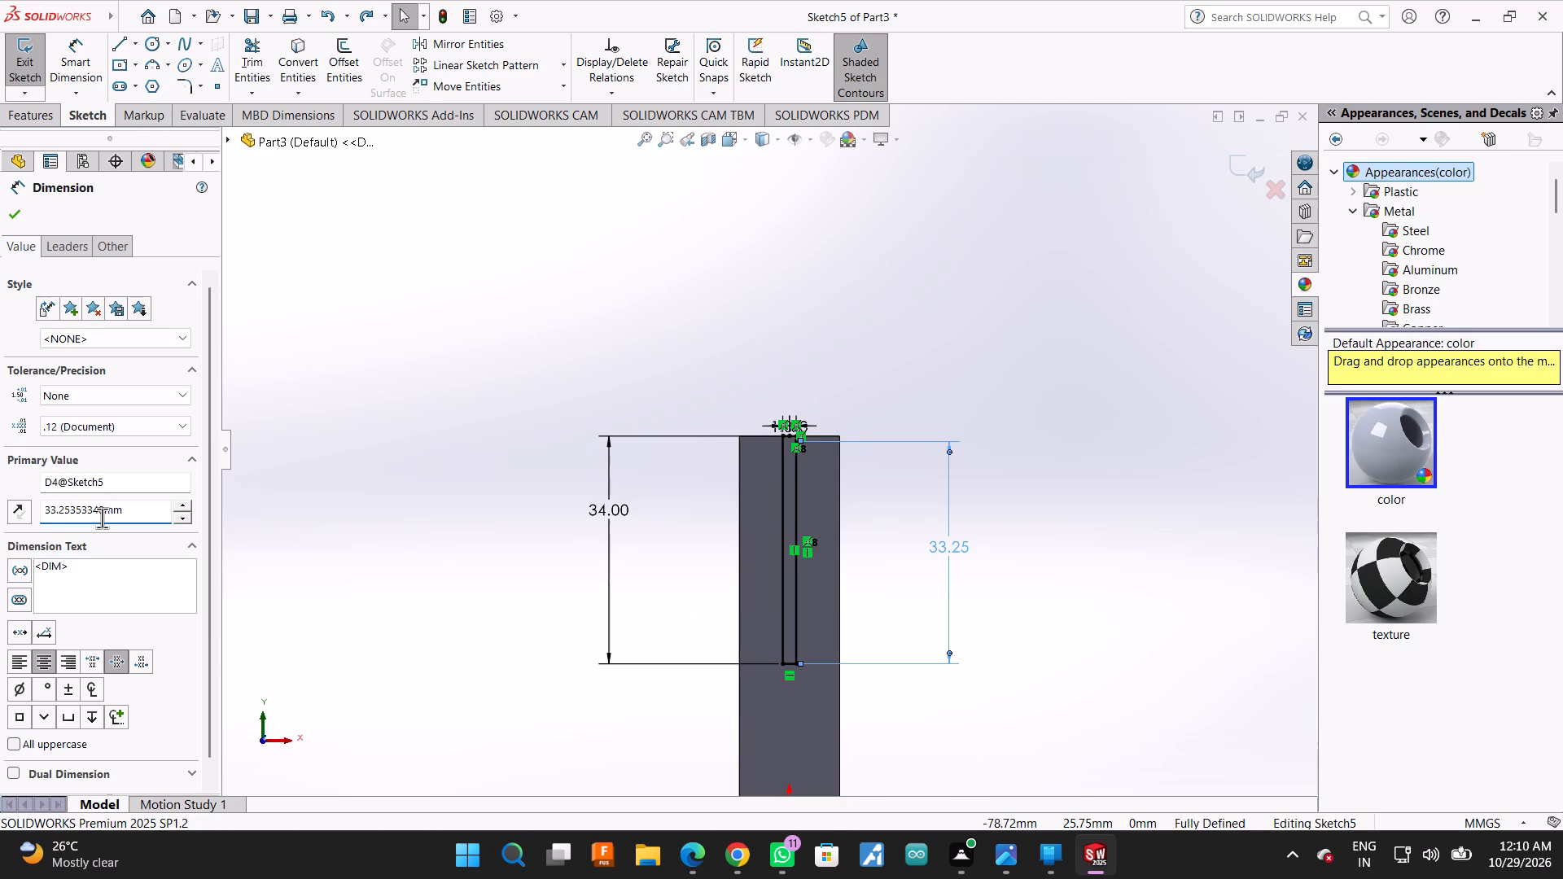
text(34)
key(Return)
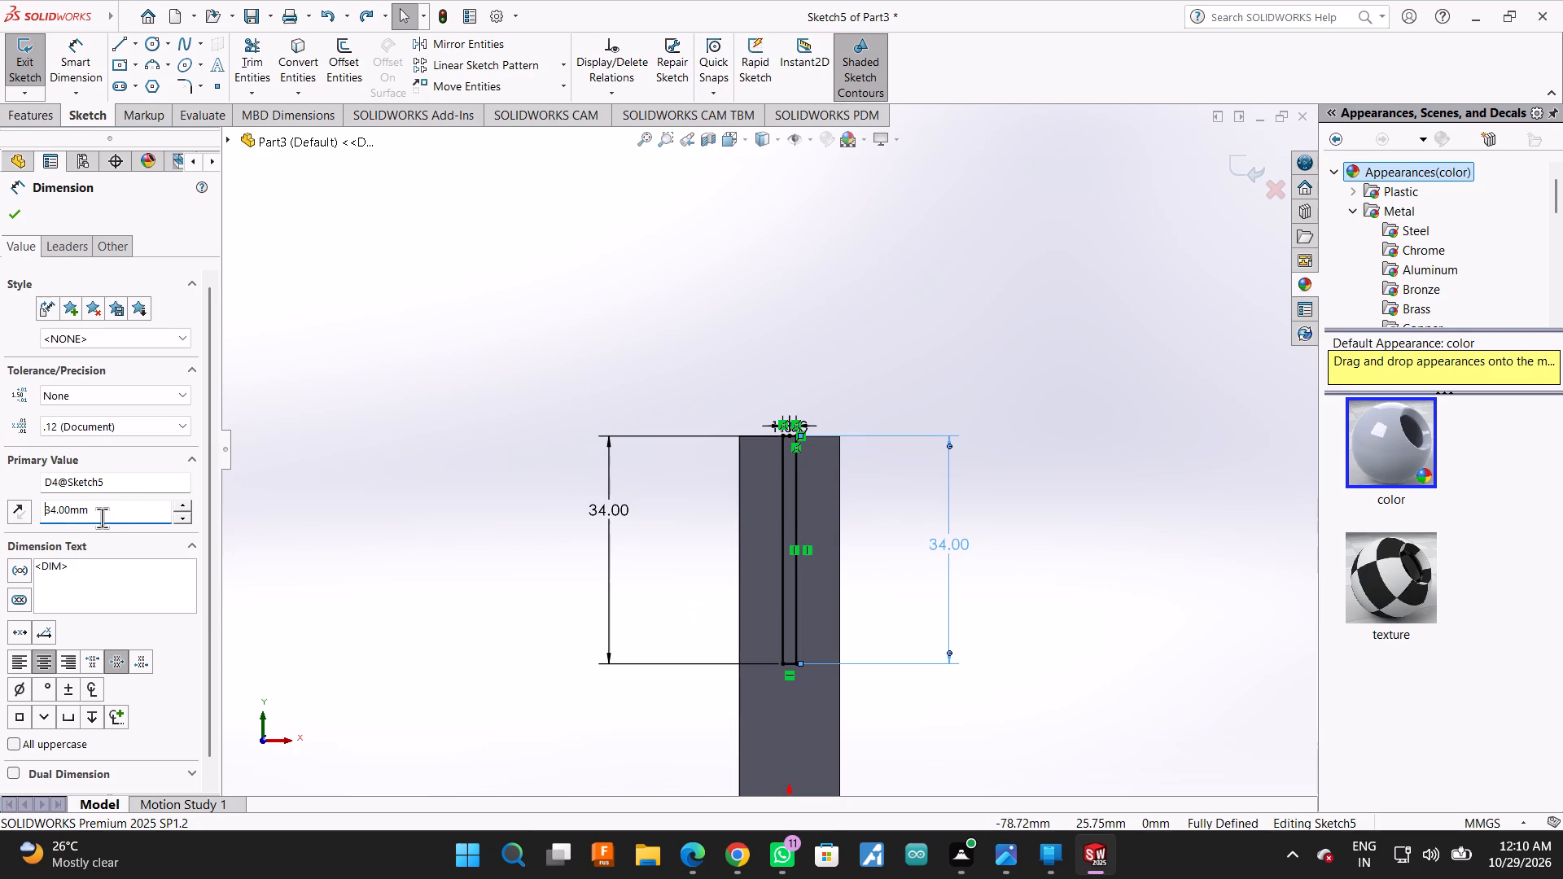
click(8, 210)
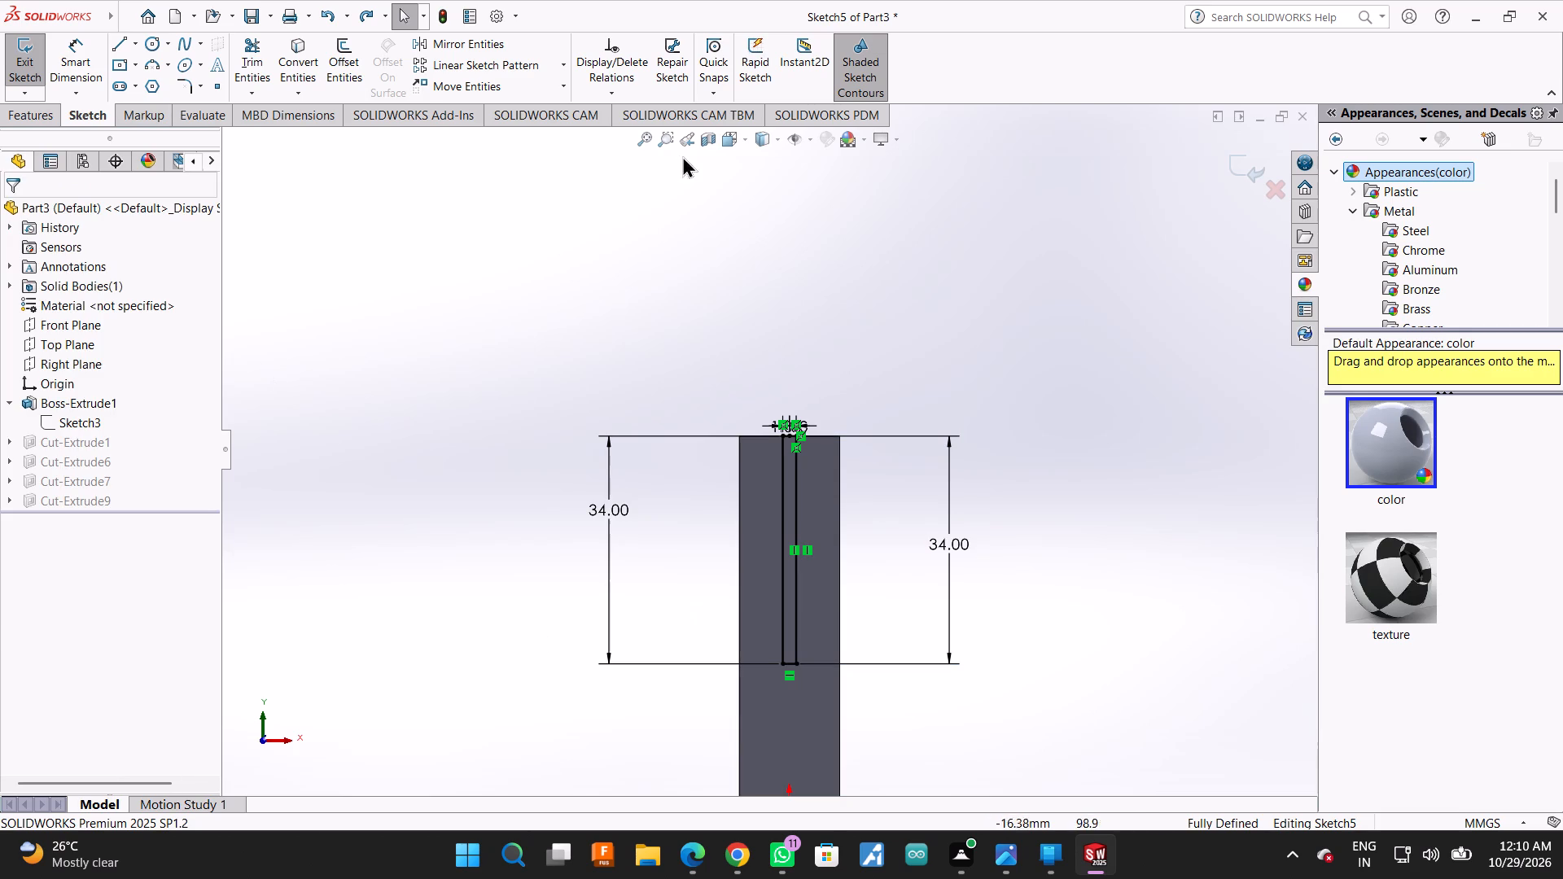
Exit the slot sketch with the option to rebuild anyway and dismiss the What's Wrong report.
middle_drag(799, 234, 714, 276)
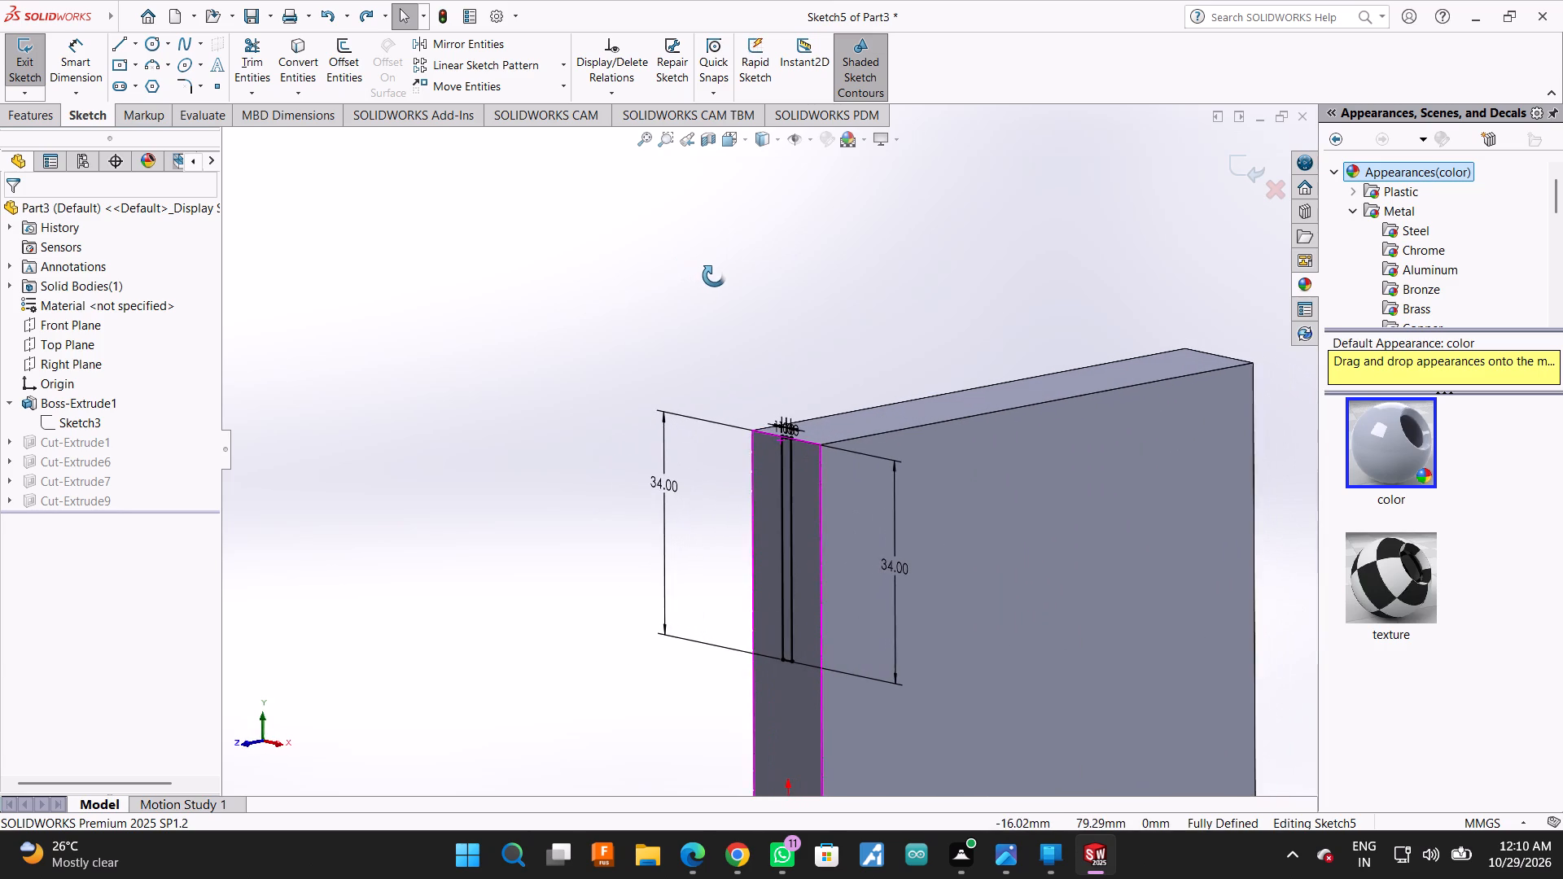
middle_drag(714, 276, 760, 294)
scroll(814, 461, down, 1)
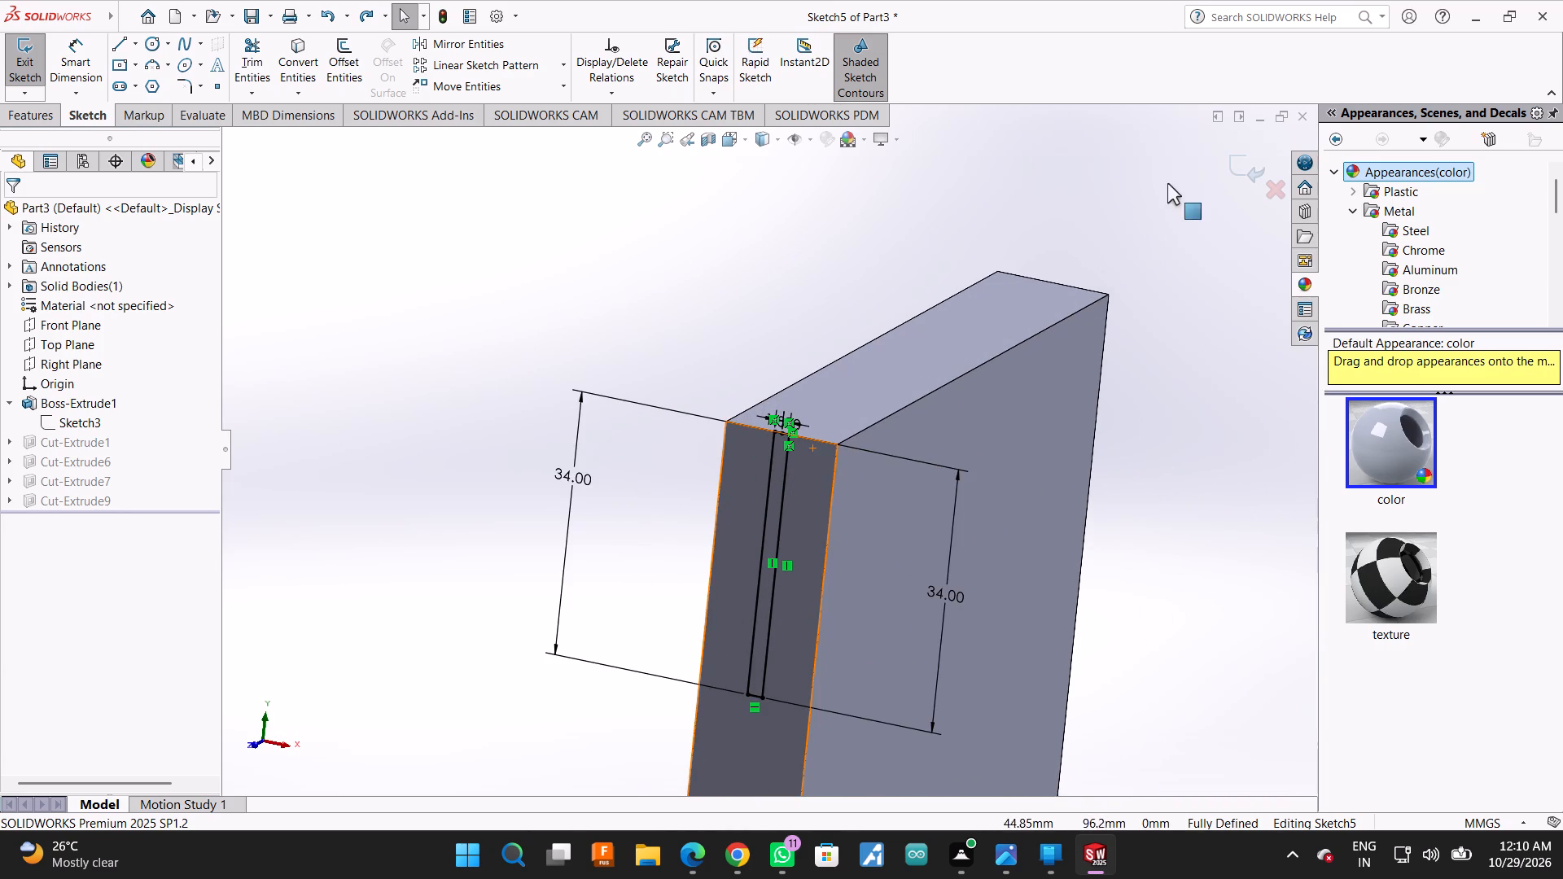
click(1244, 168)
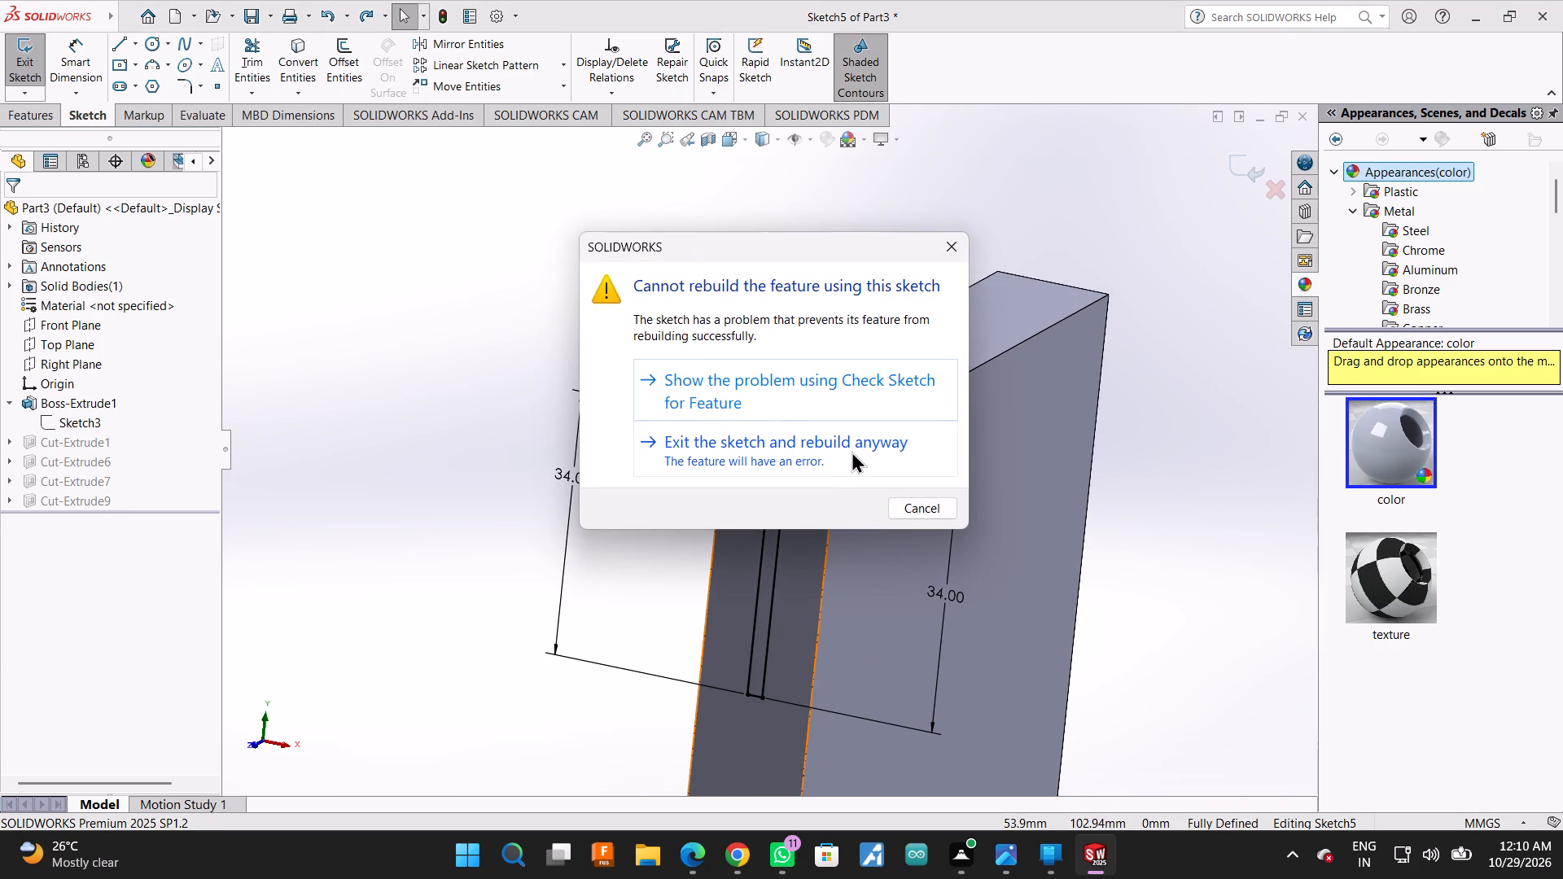
click(889, 440)
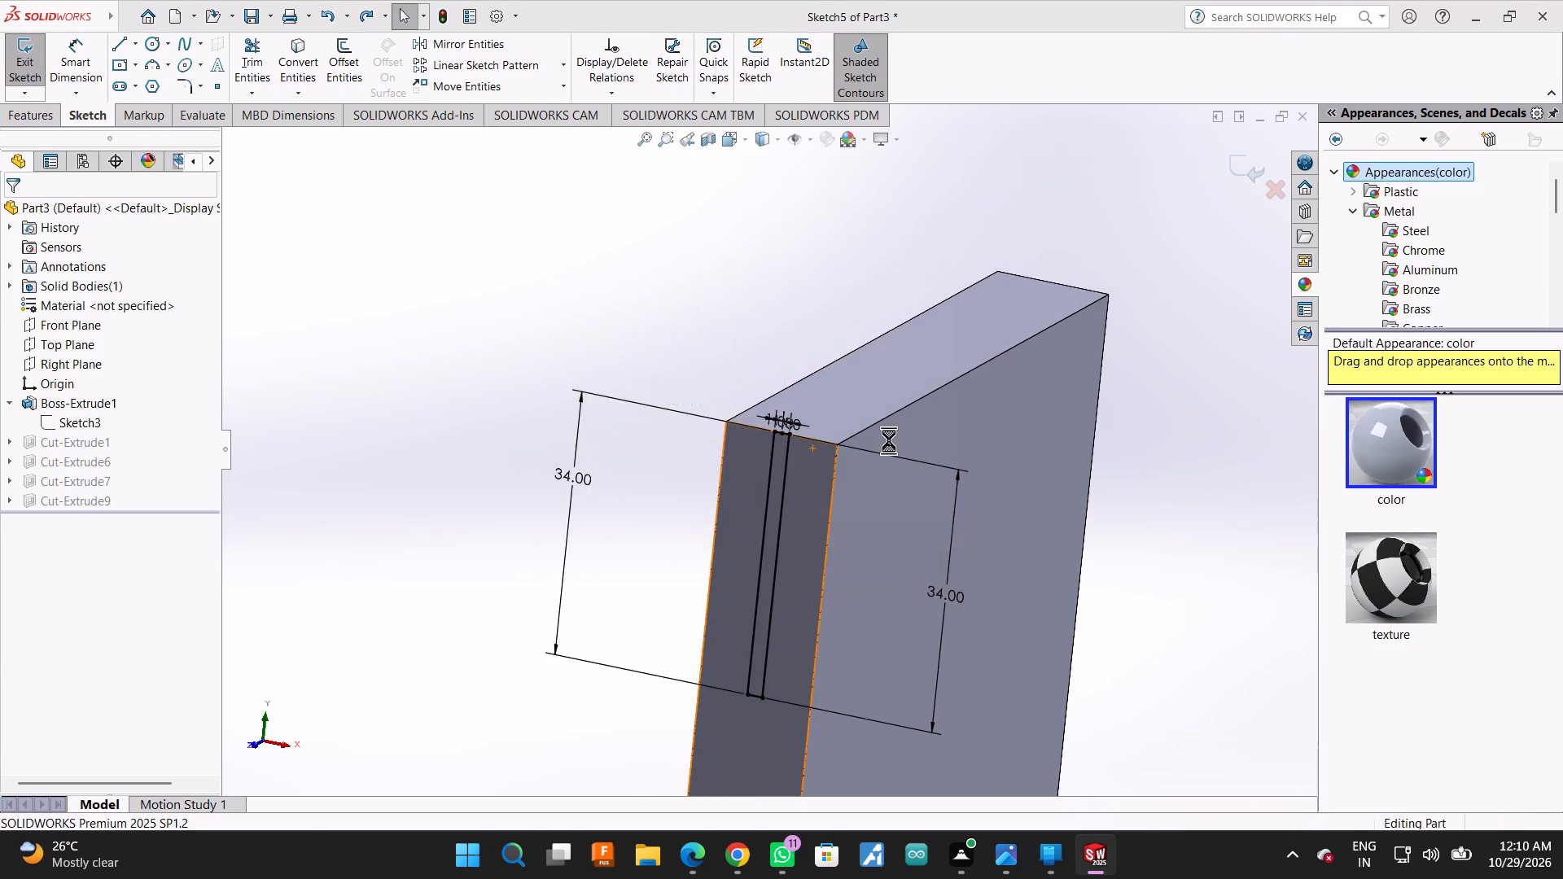
click(795, 445)
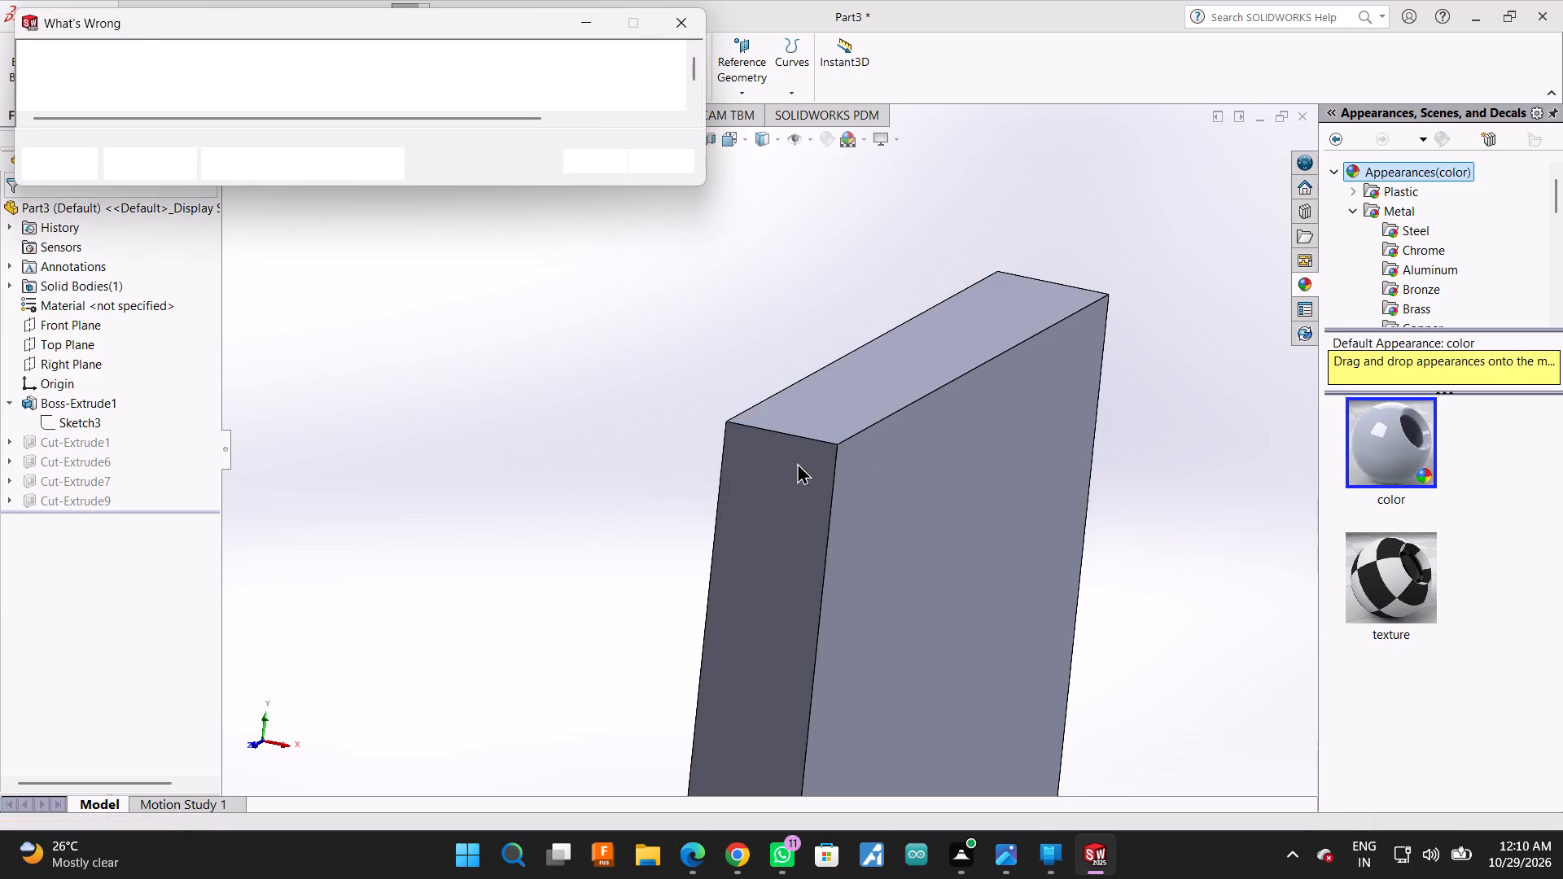
click(699, 12)
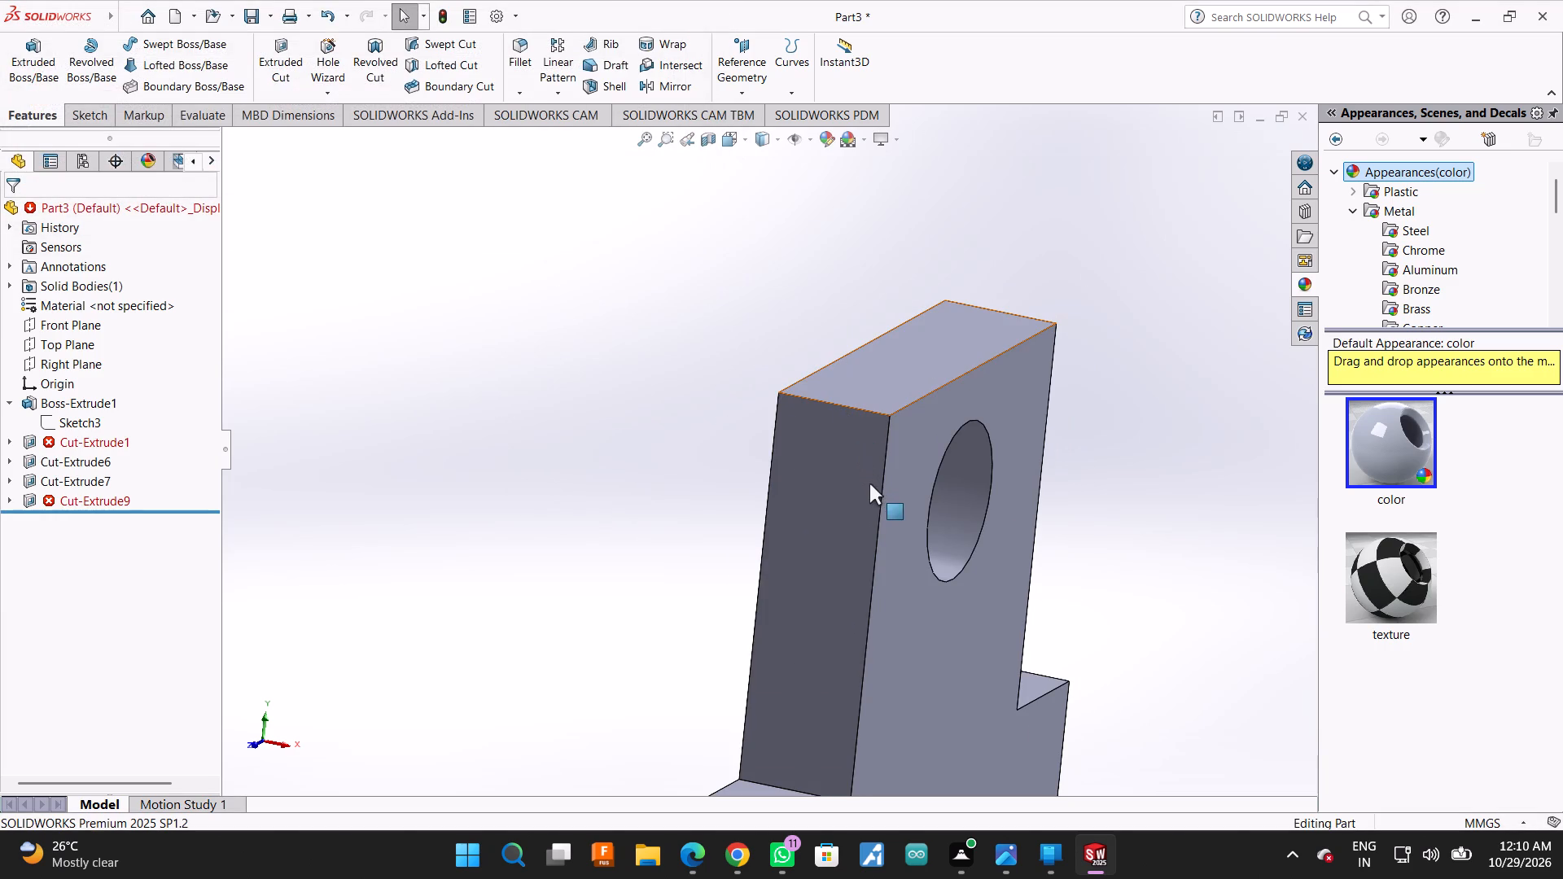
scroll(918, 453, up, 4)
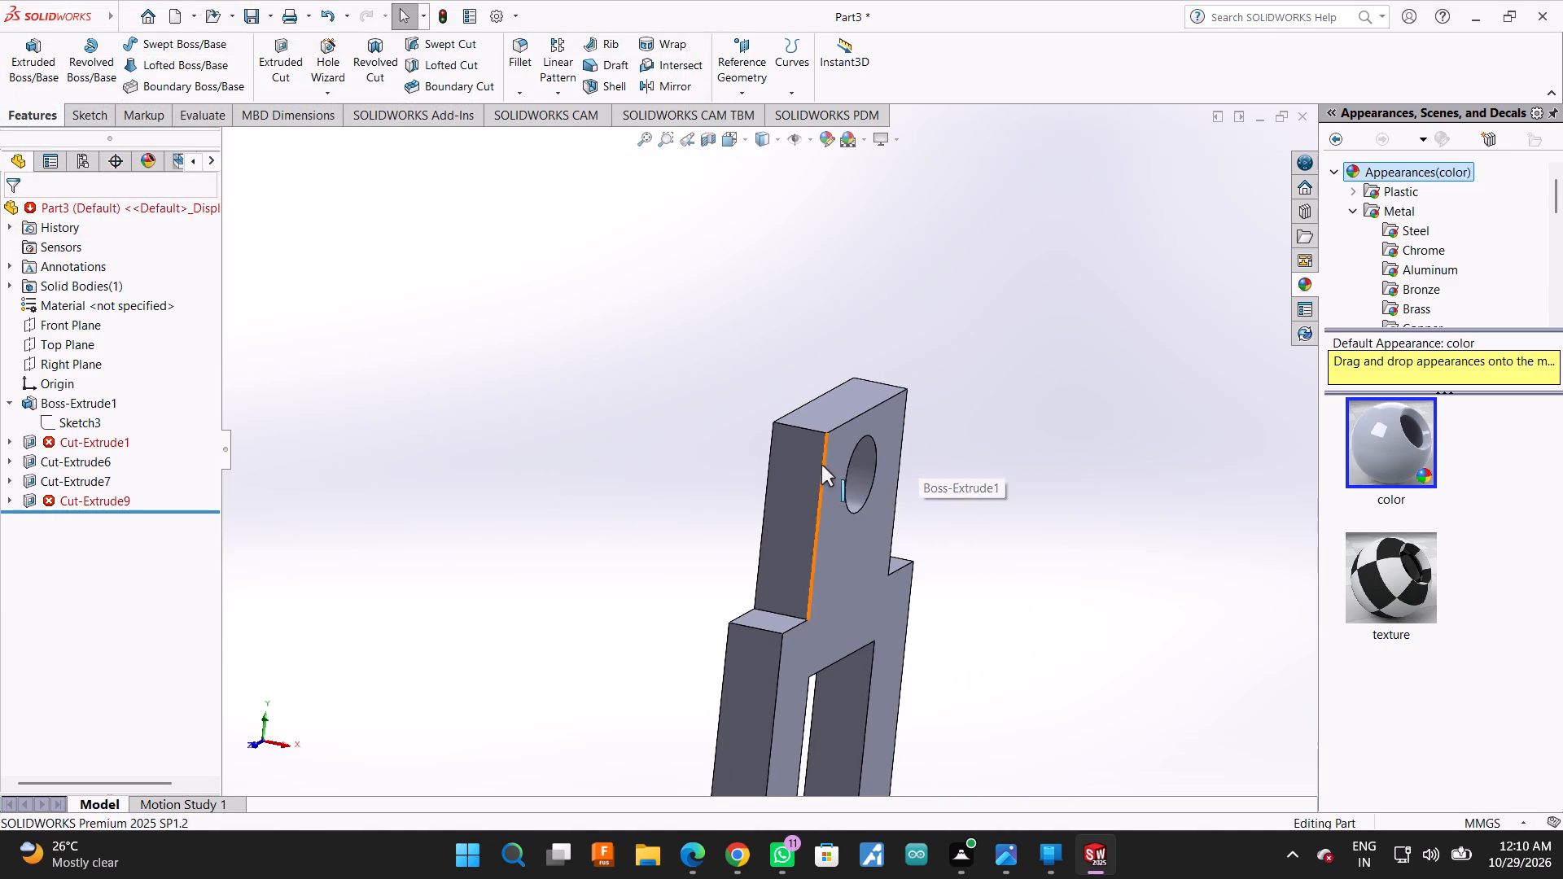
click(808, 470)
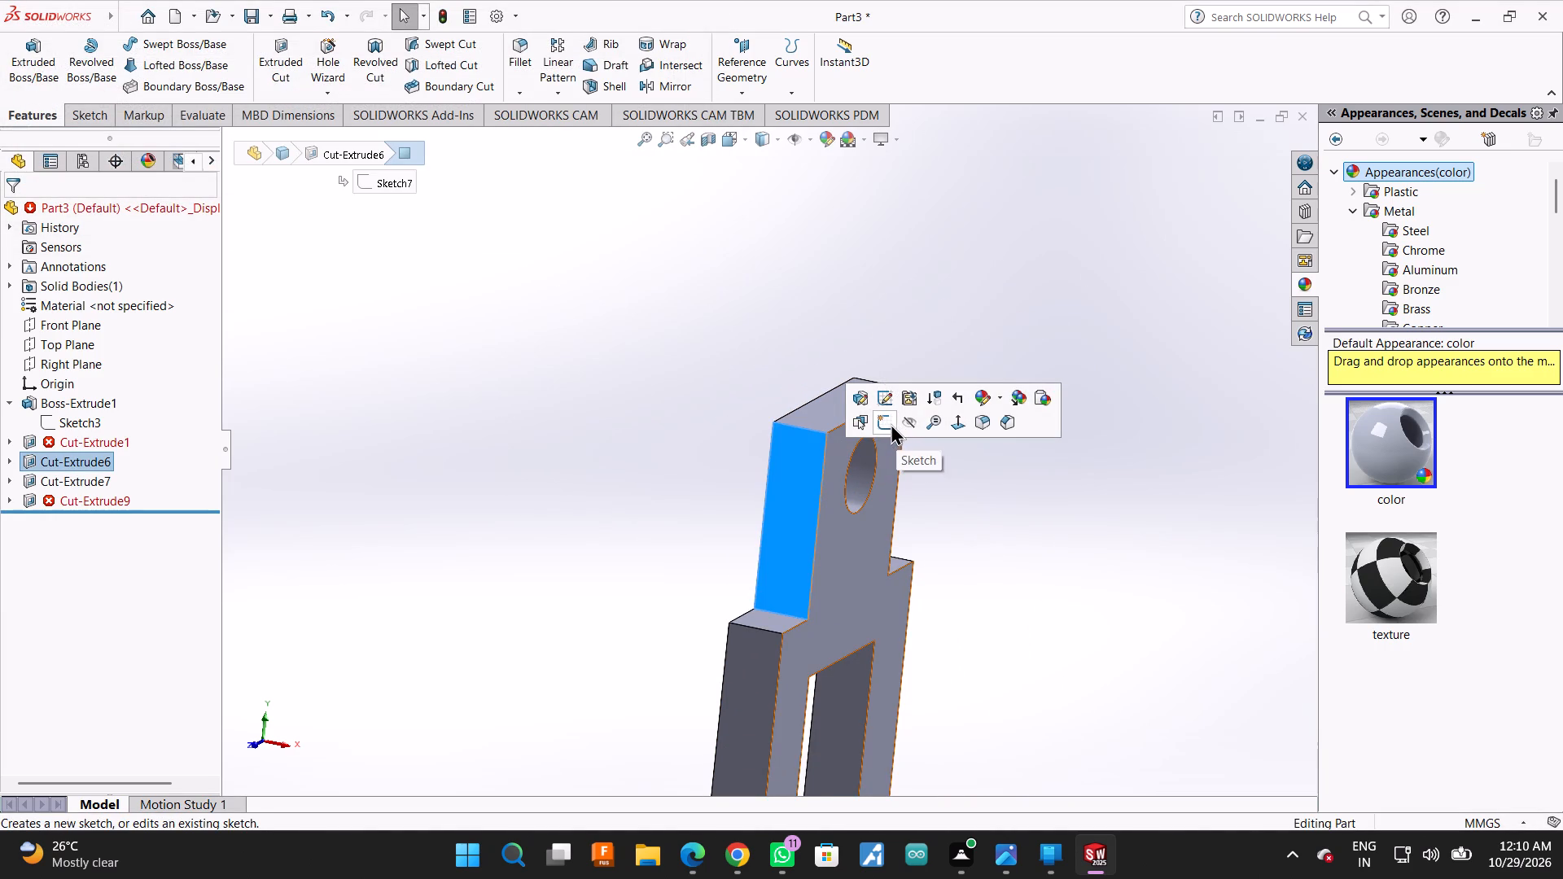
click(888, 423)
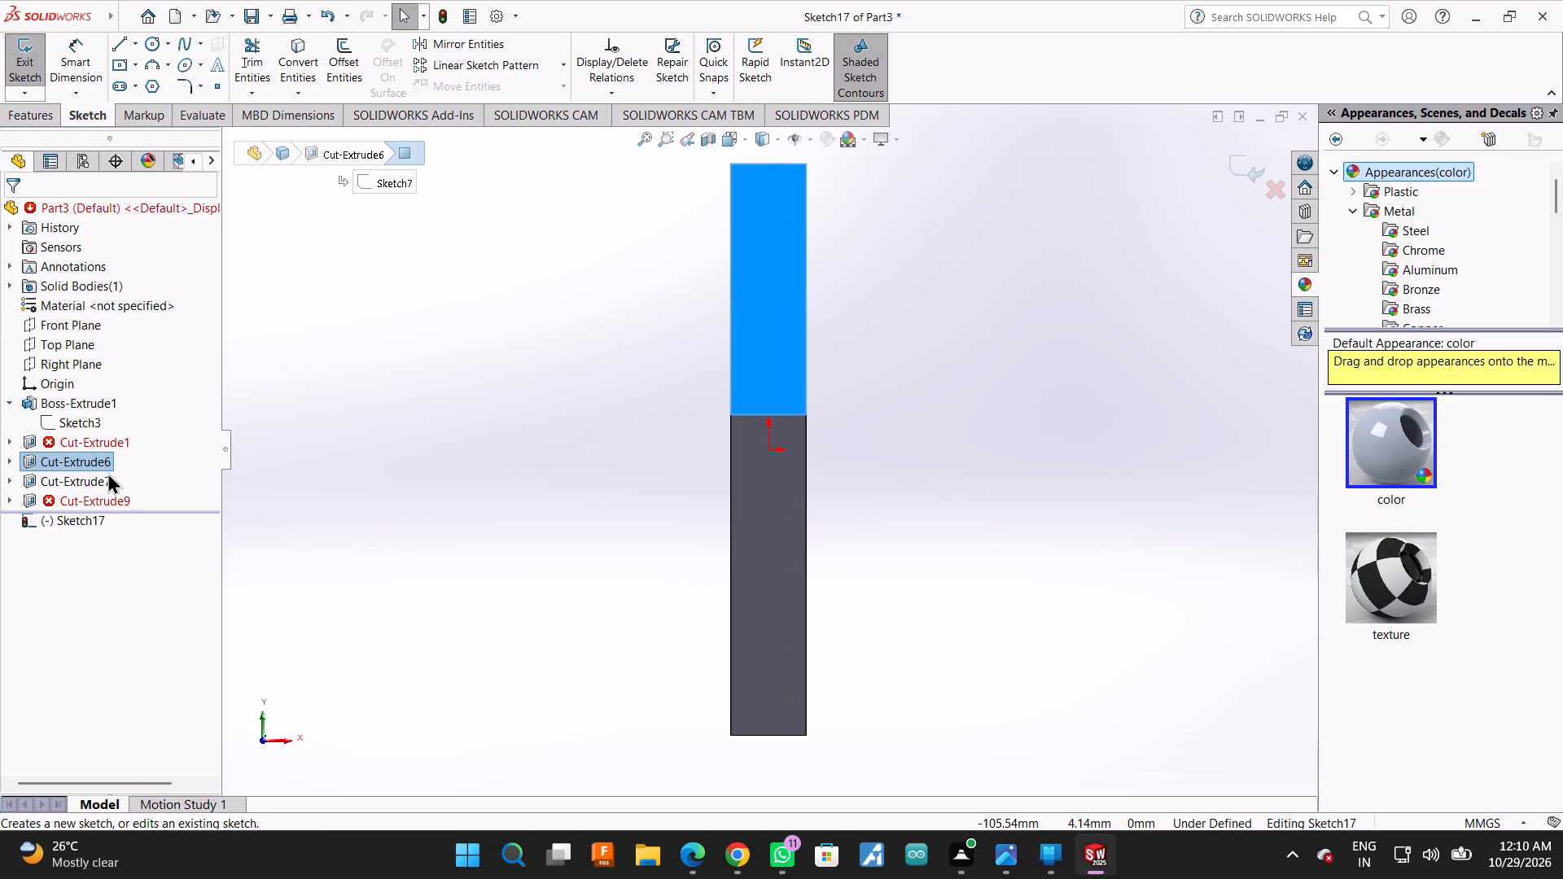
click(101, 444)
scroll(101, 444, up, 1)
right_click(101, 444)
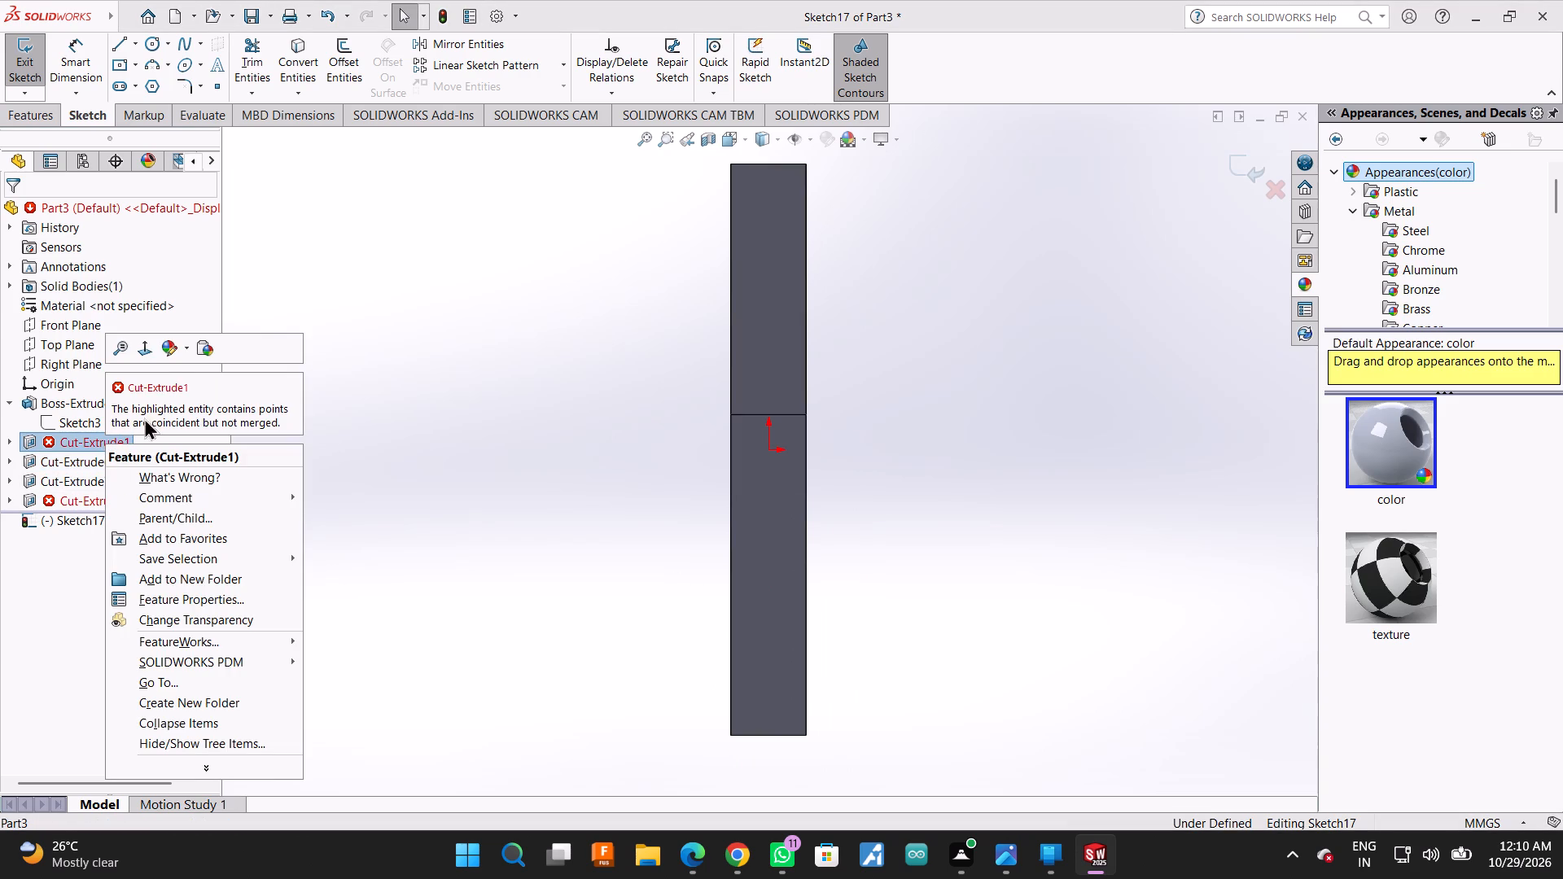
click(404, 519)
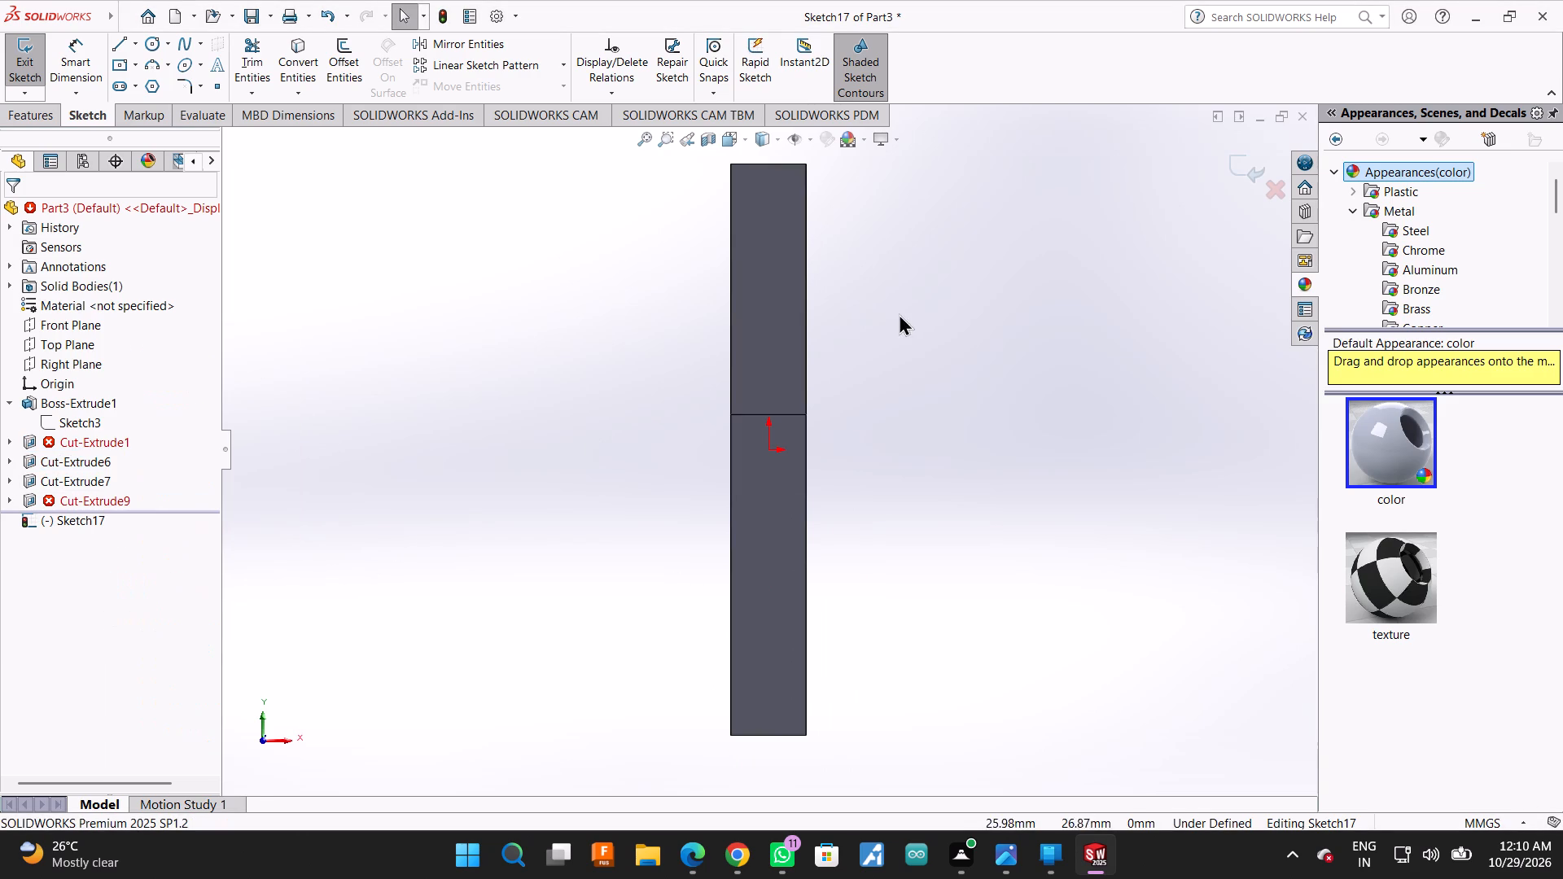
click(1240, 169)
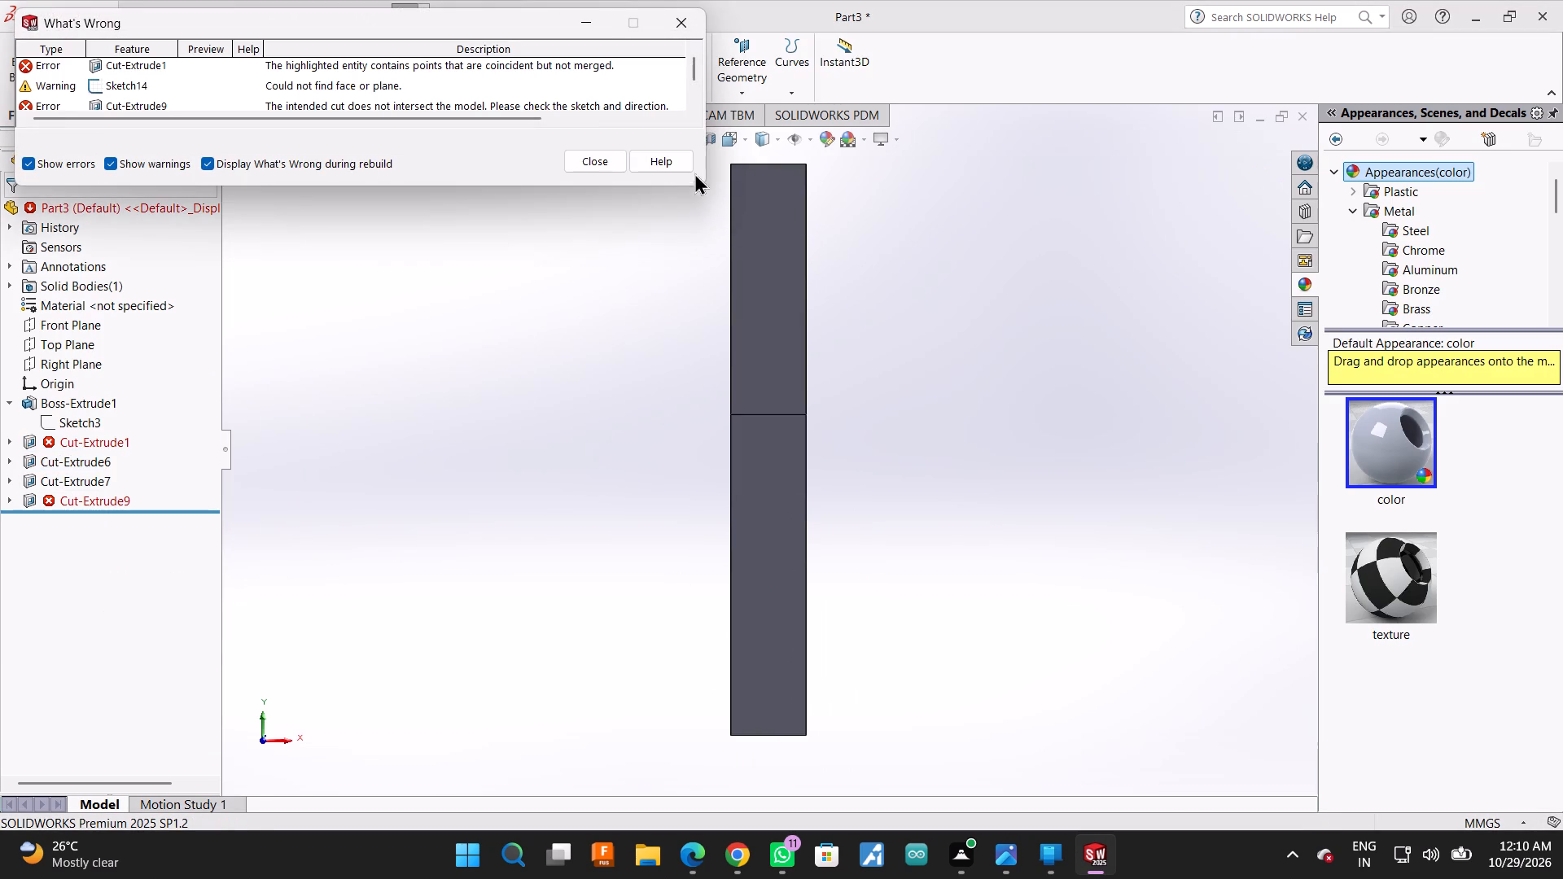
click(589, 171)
Delete the Cut-Extrude1 feature together with its dependent Sketch14 and Cut-Extrude9.
middle_drag(943, 265, 919, 273)
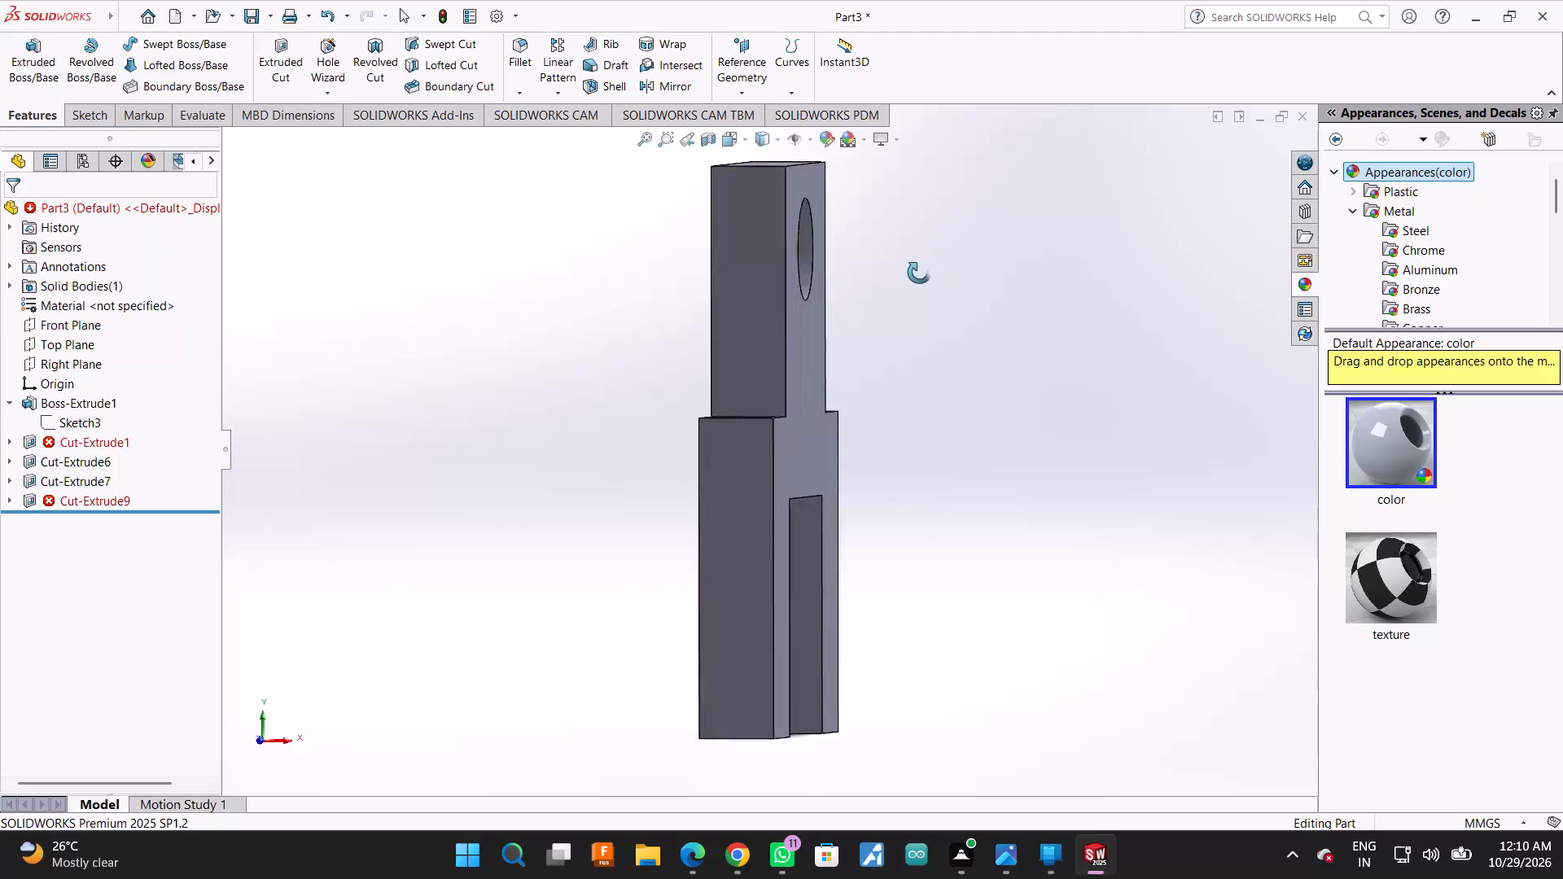
middle_drag(919, 273, 883, 337)
scroll(886, 342, up, 2)
right_click(112, 446)
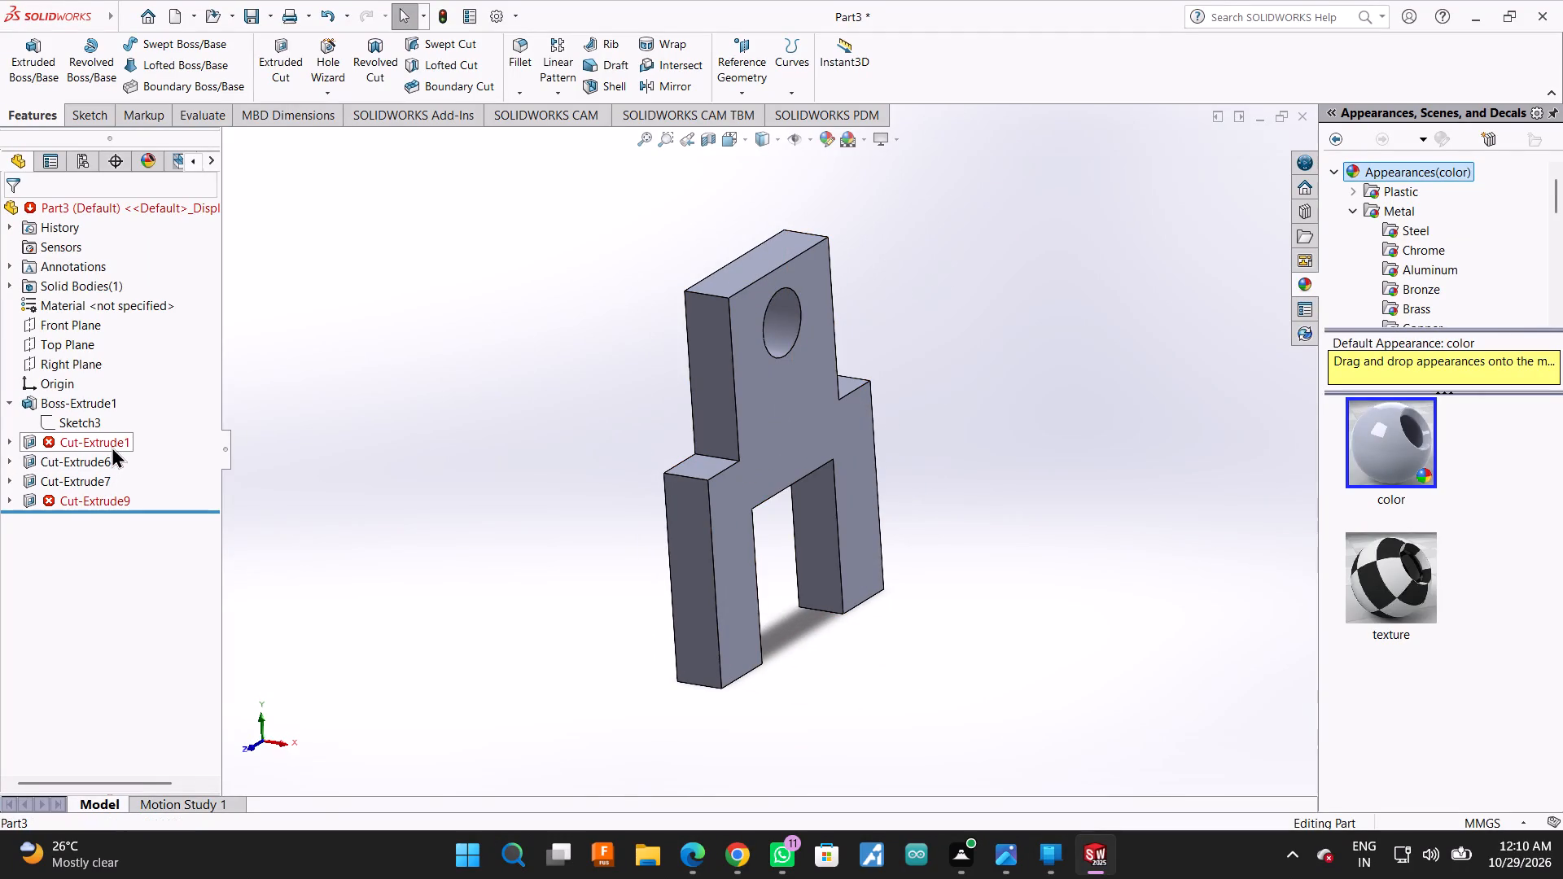
click(159, 559)
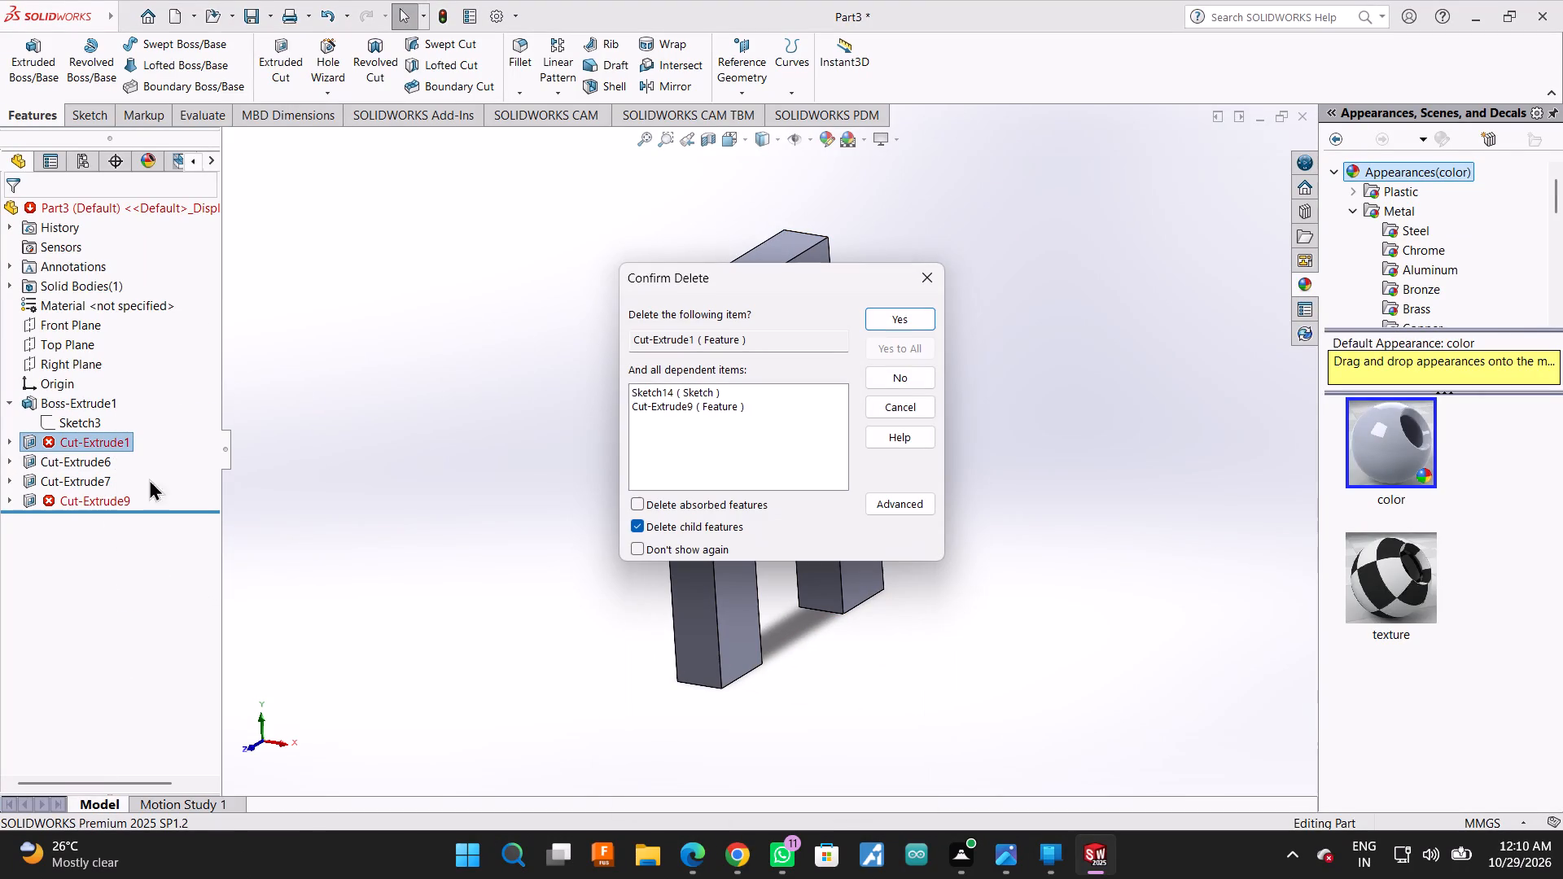
click(882, 309)
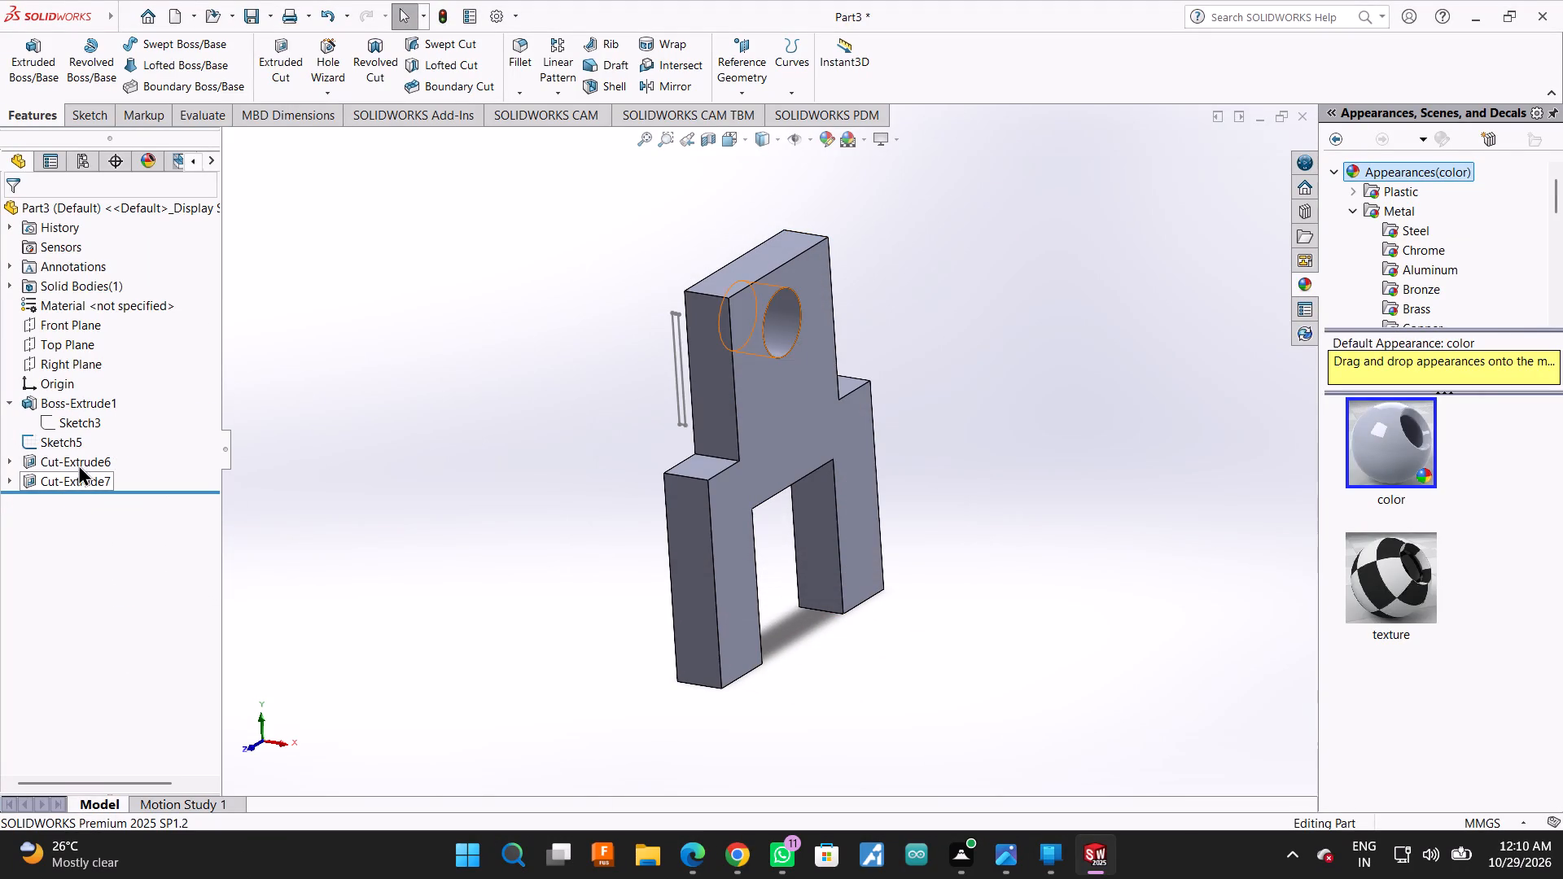
Delete the leftover slot sketch, Sketch5, floating beside the part.
middle_drag(652, 357, 655, 357)
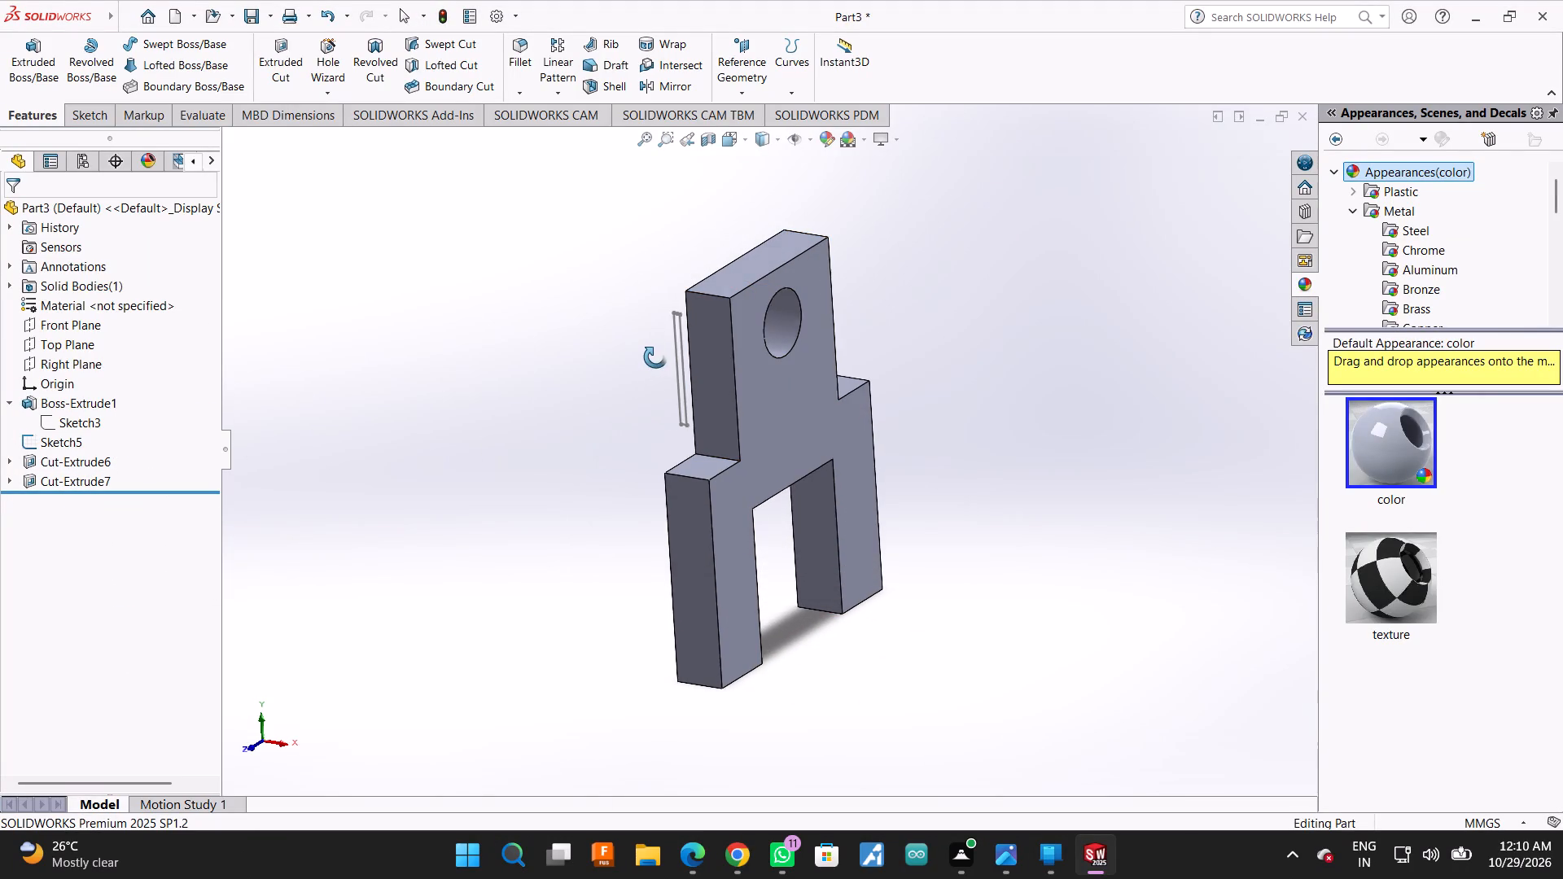
middle_drag(655, 357, 625, 354)
right_click(635, 358)
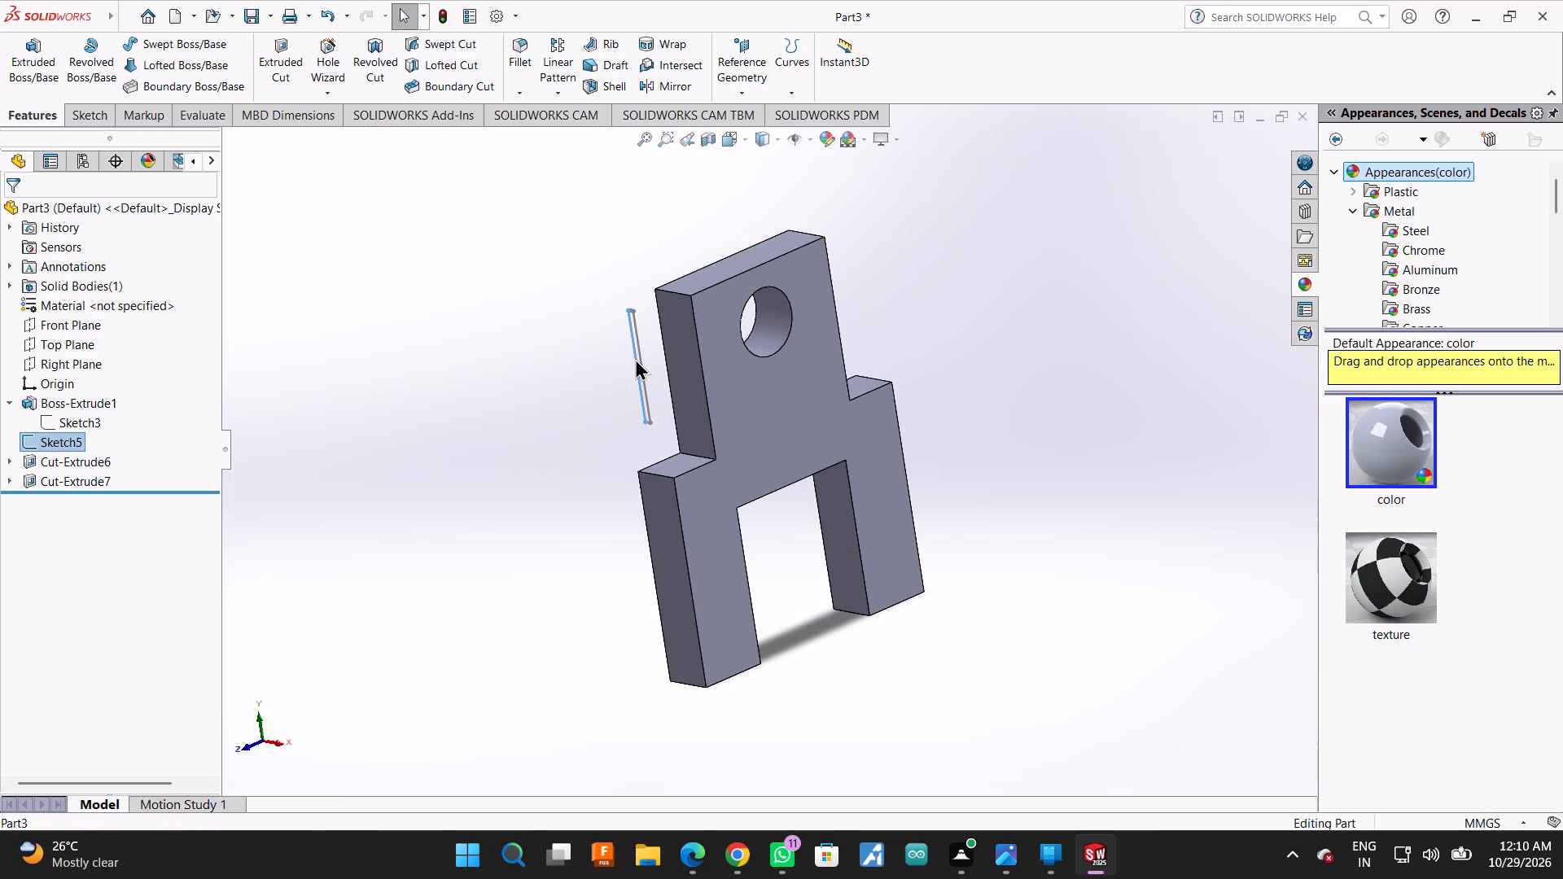
click(650, 575)
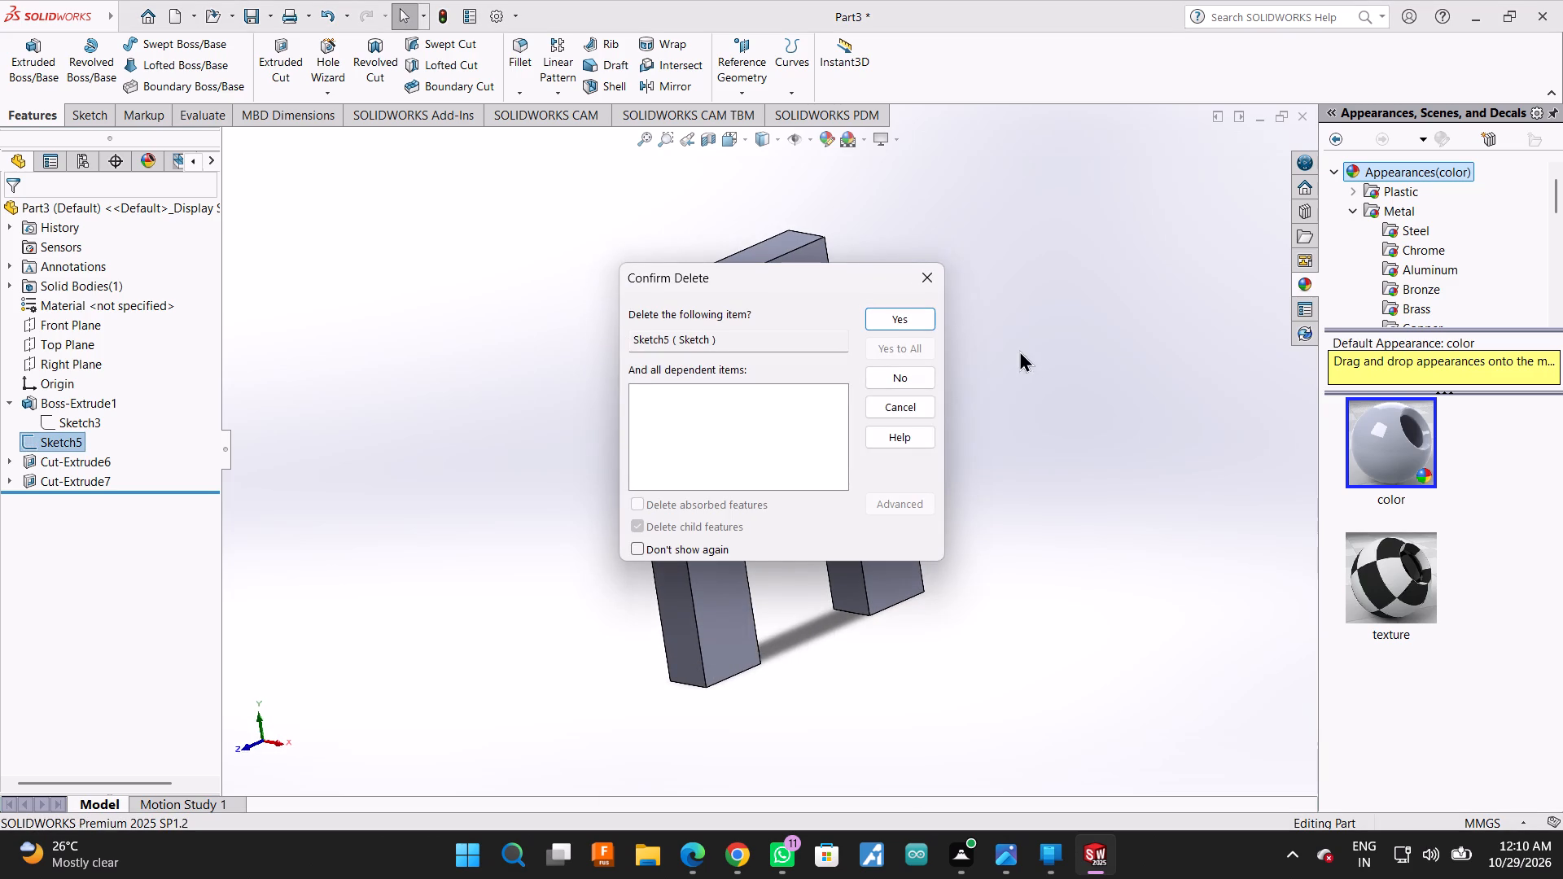
click(877, 308)
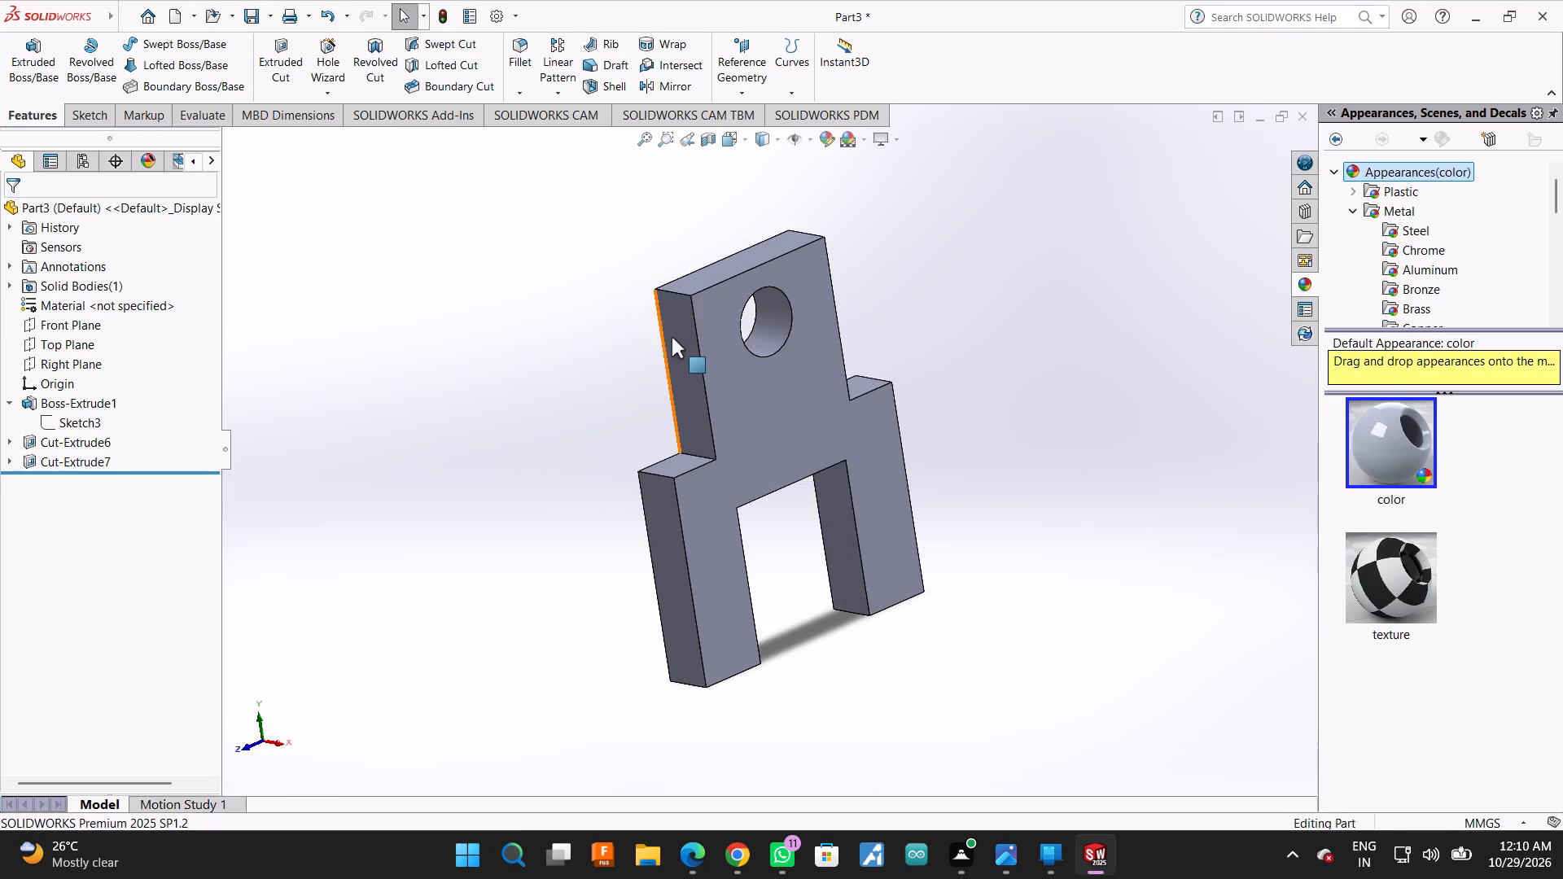
Start a sketch on the upper block's narrow side face and draw lines about 1.2 mm long either way along the top edge from its midpoint.
click(682, 343)
click(764, 297)
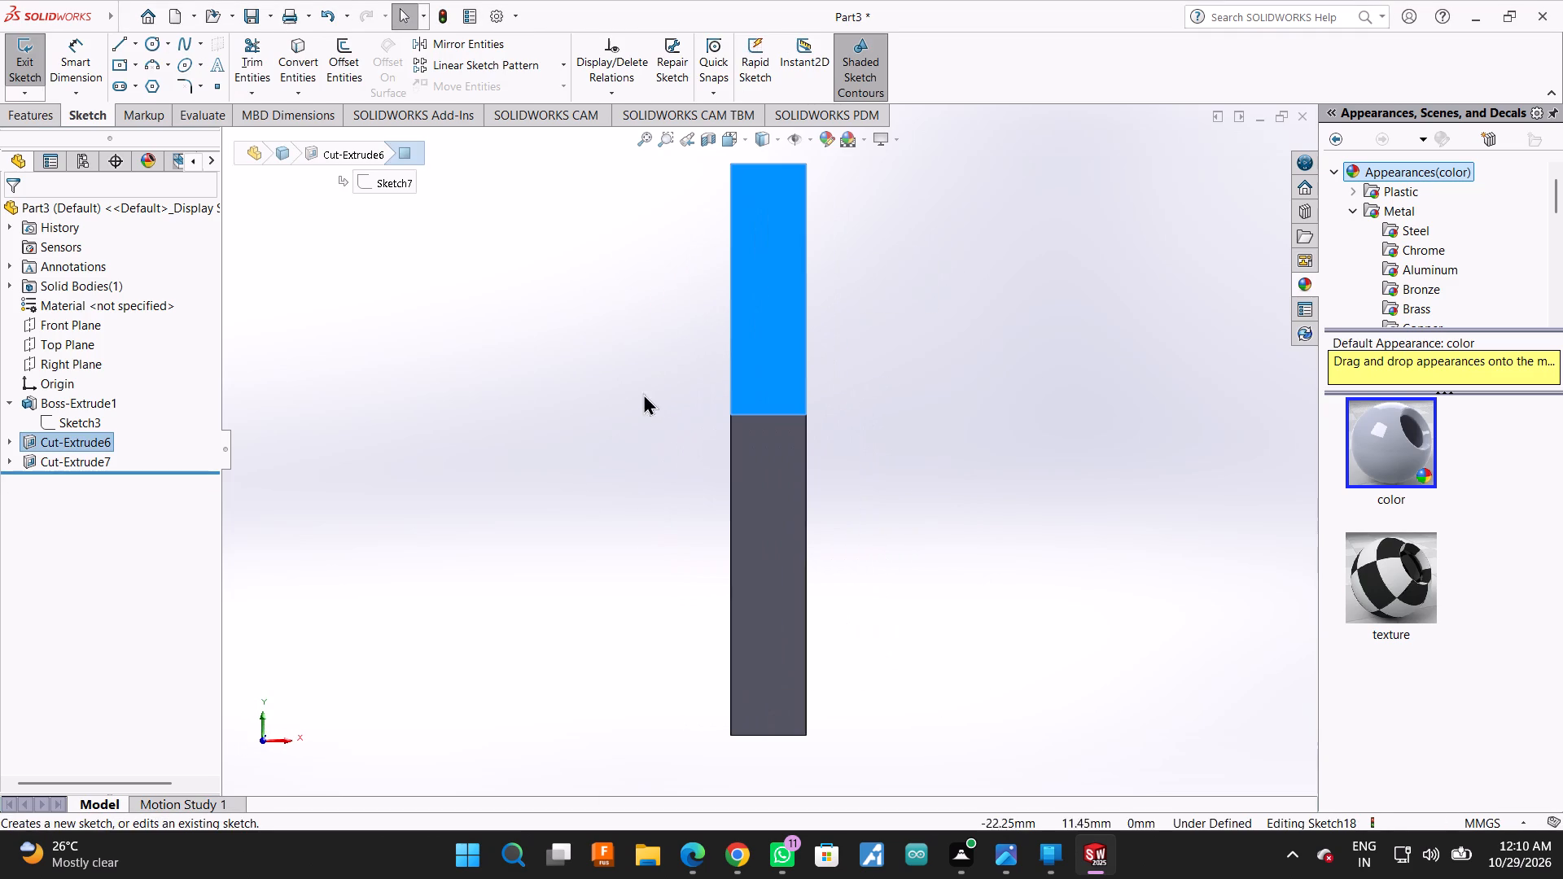
click(117, 47)
scroll(782, 170, down, 7)
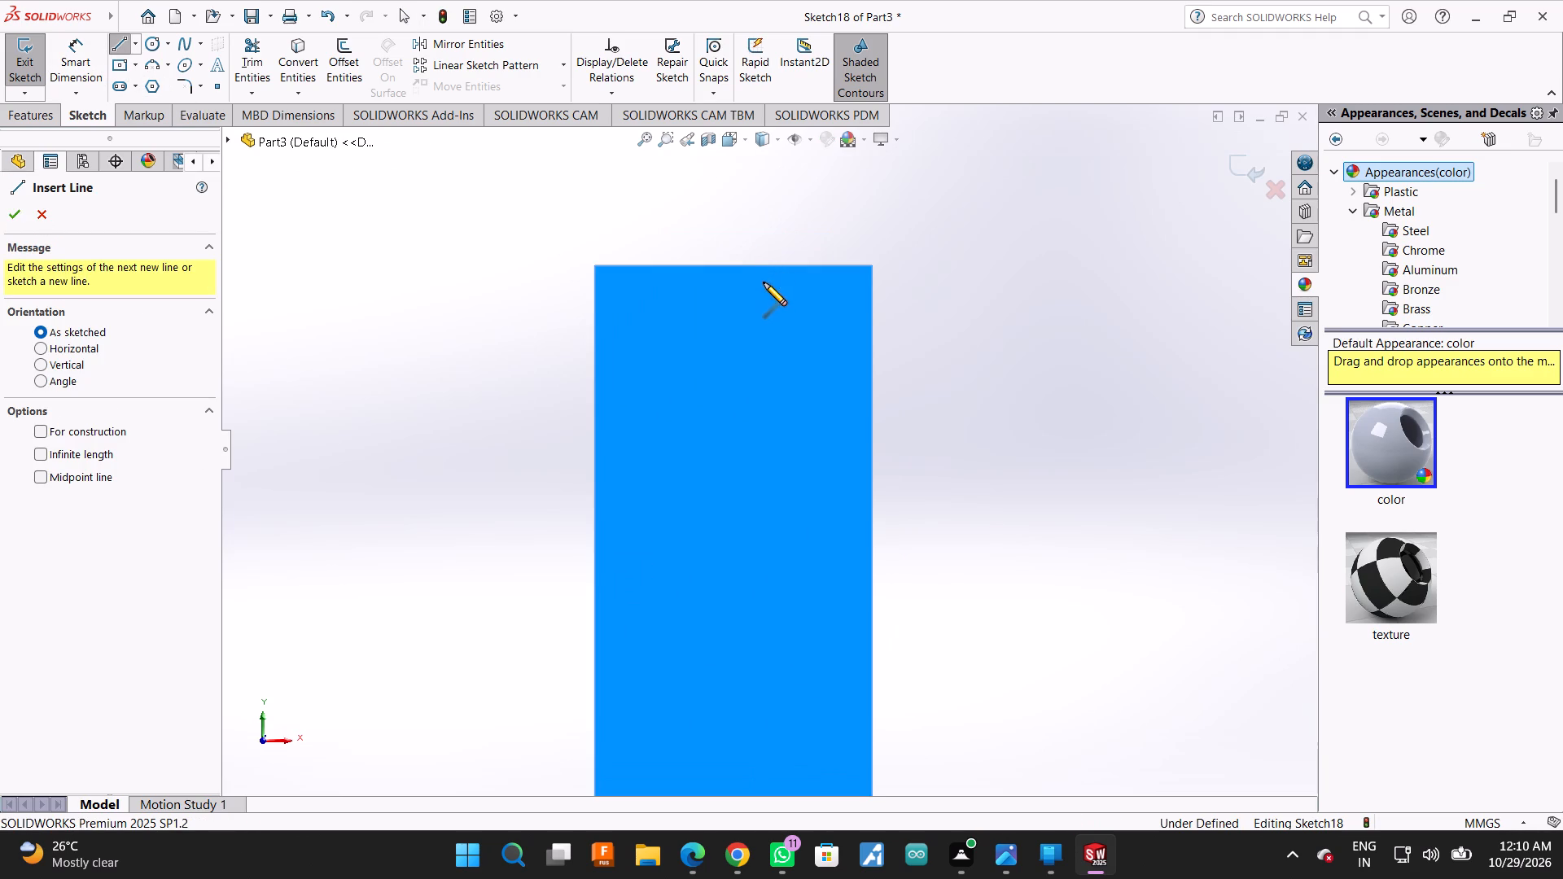
click(729, 265)
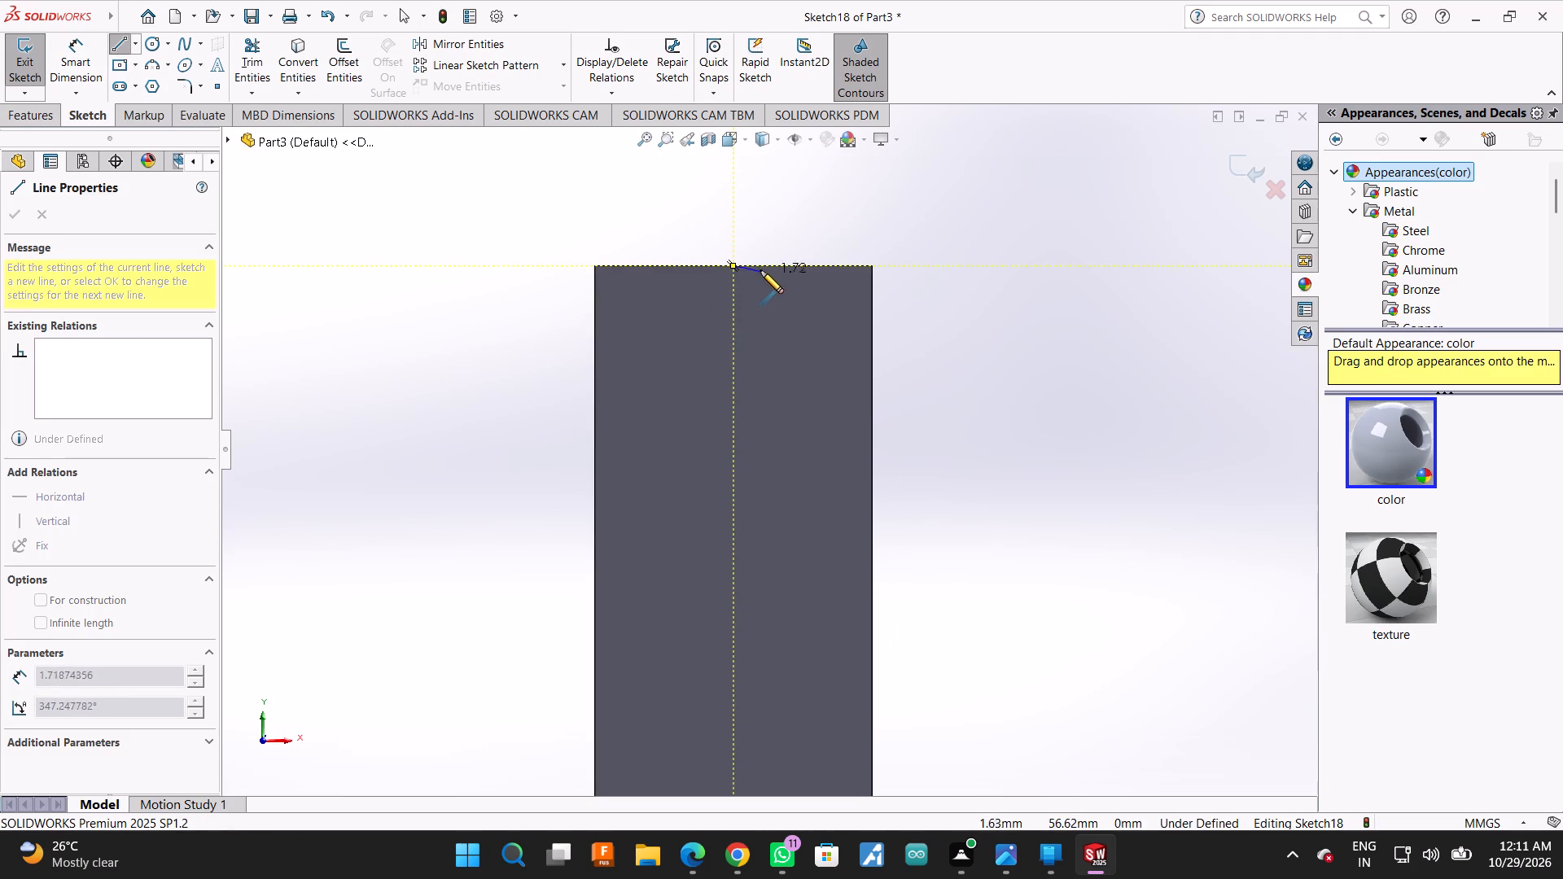
click(755, 267)
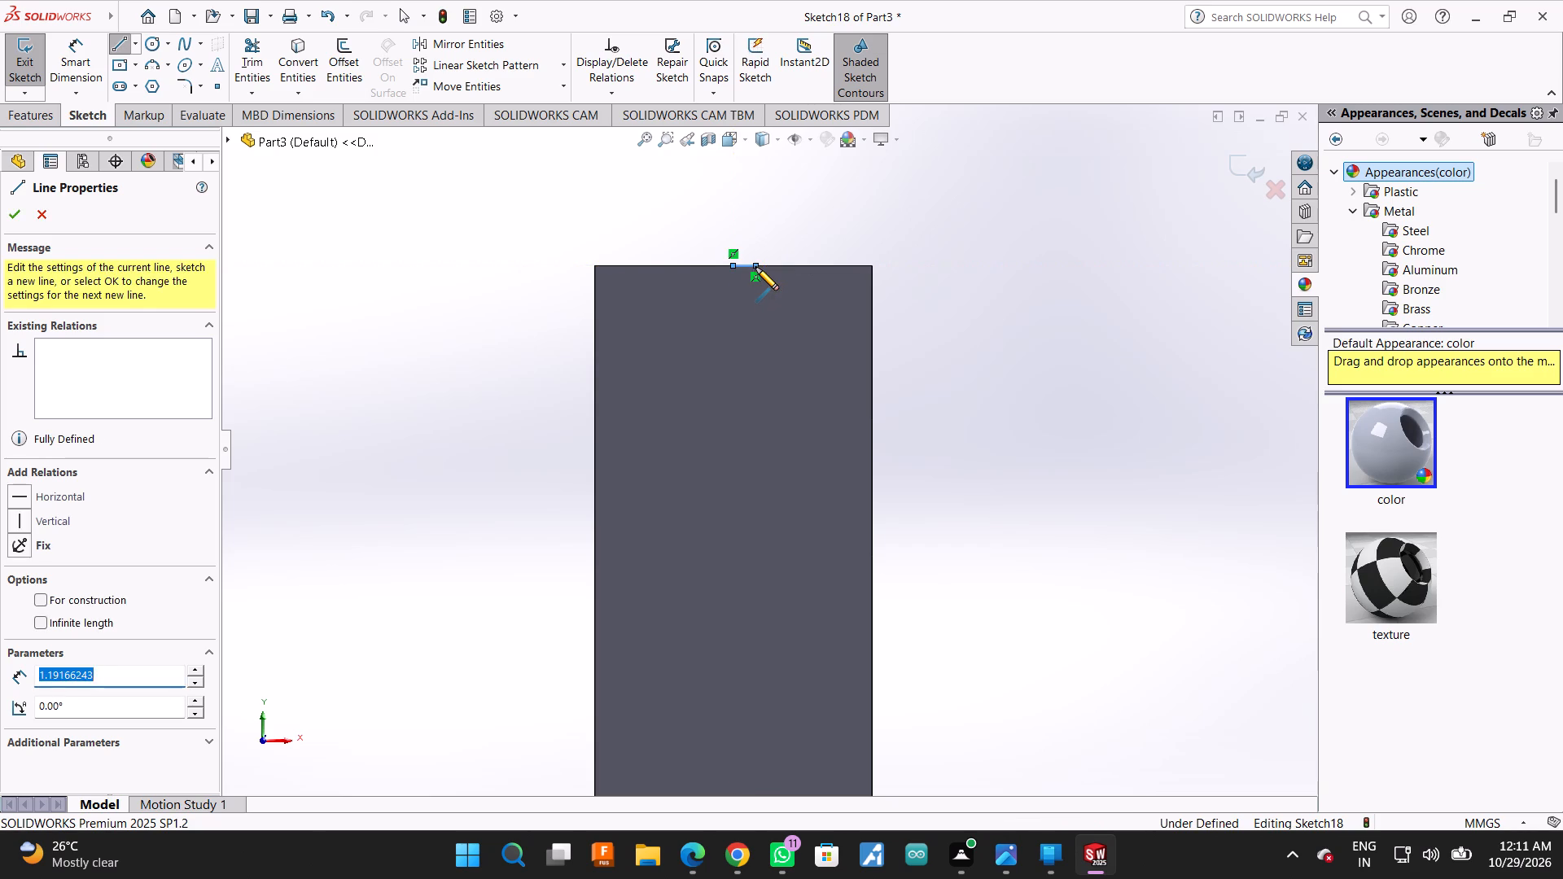
scroll(773, 413, up, 2)
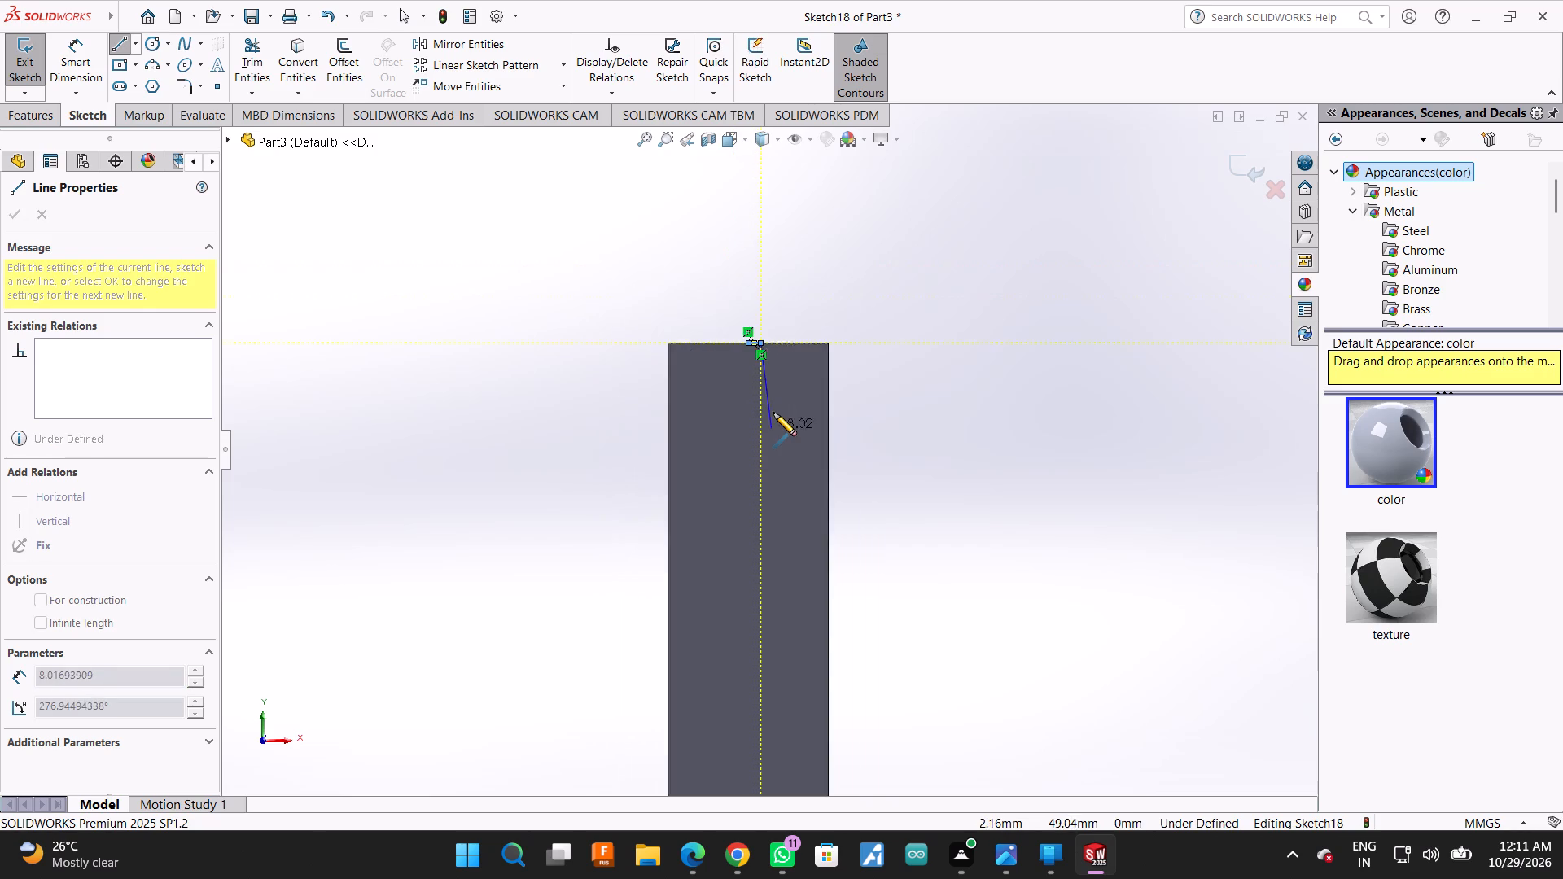
scroll(773, 413, up, 3)
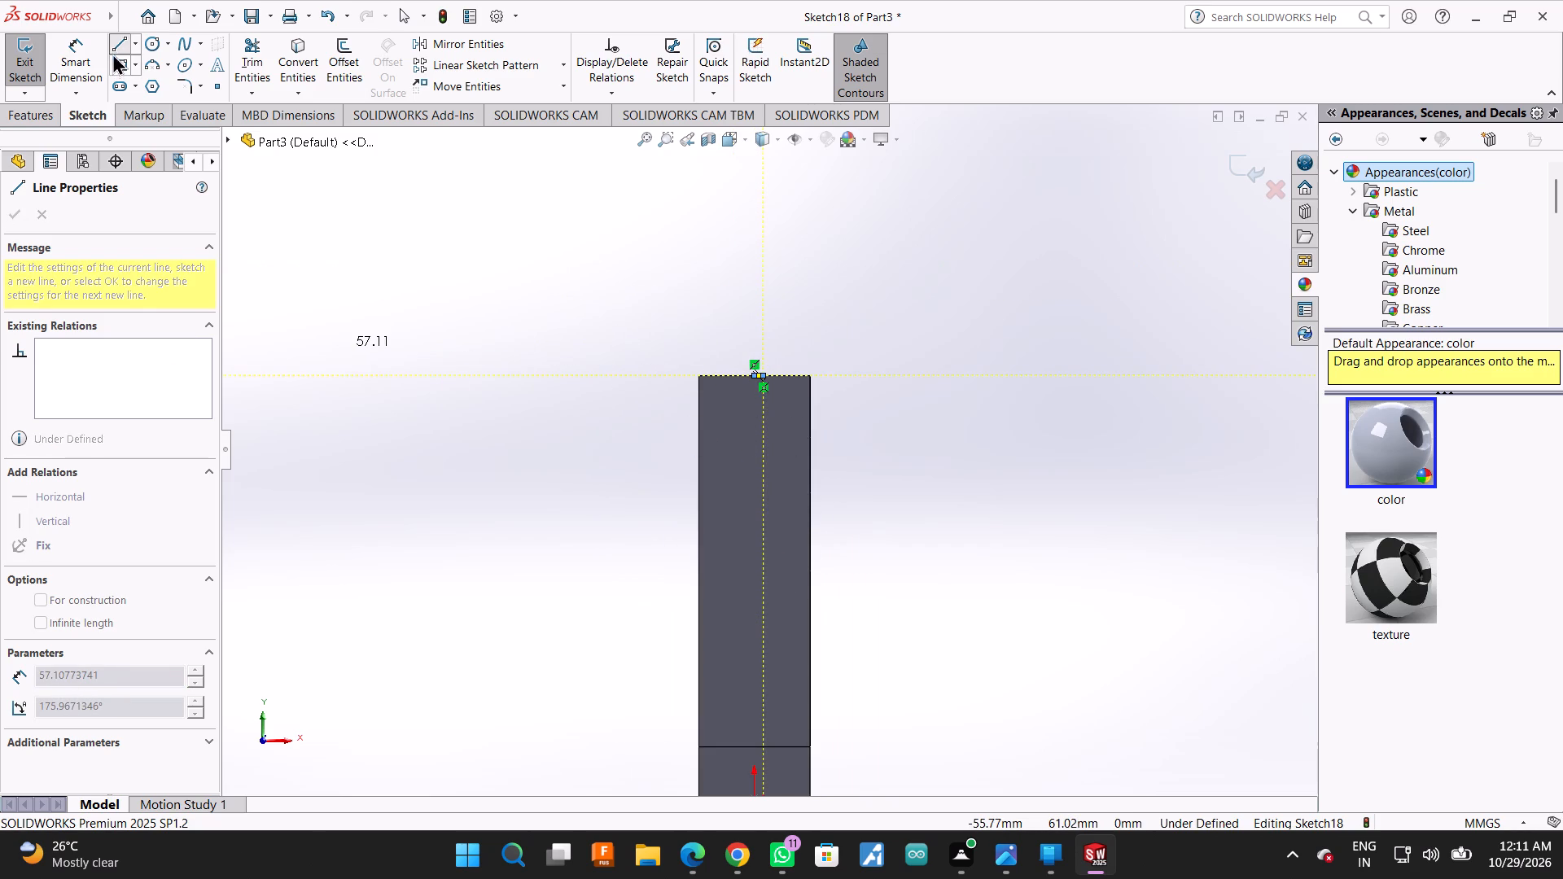
click(112, 46)
scroll(662, 354, down, 6)
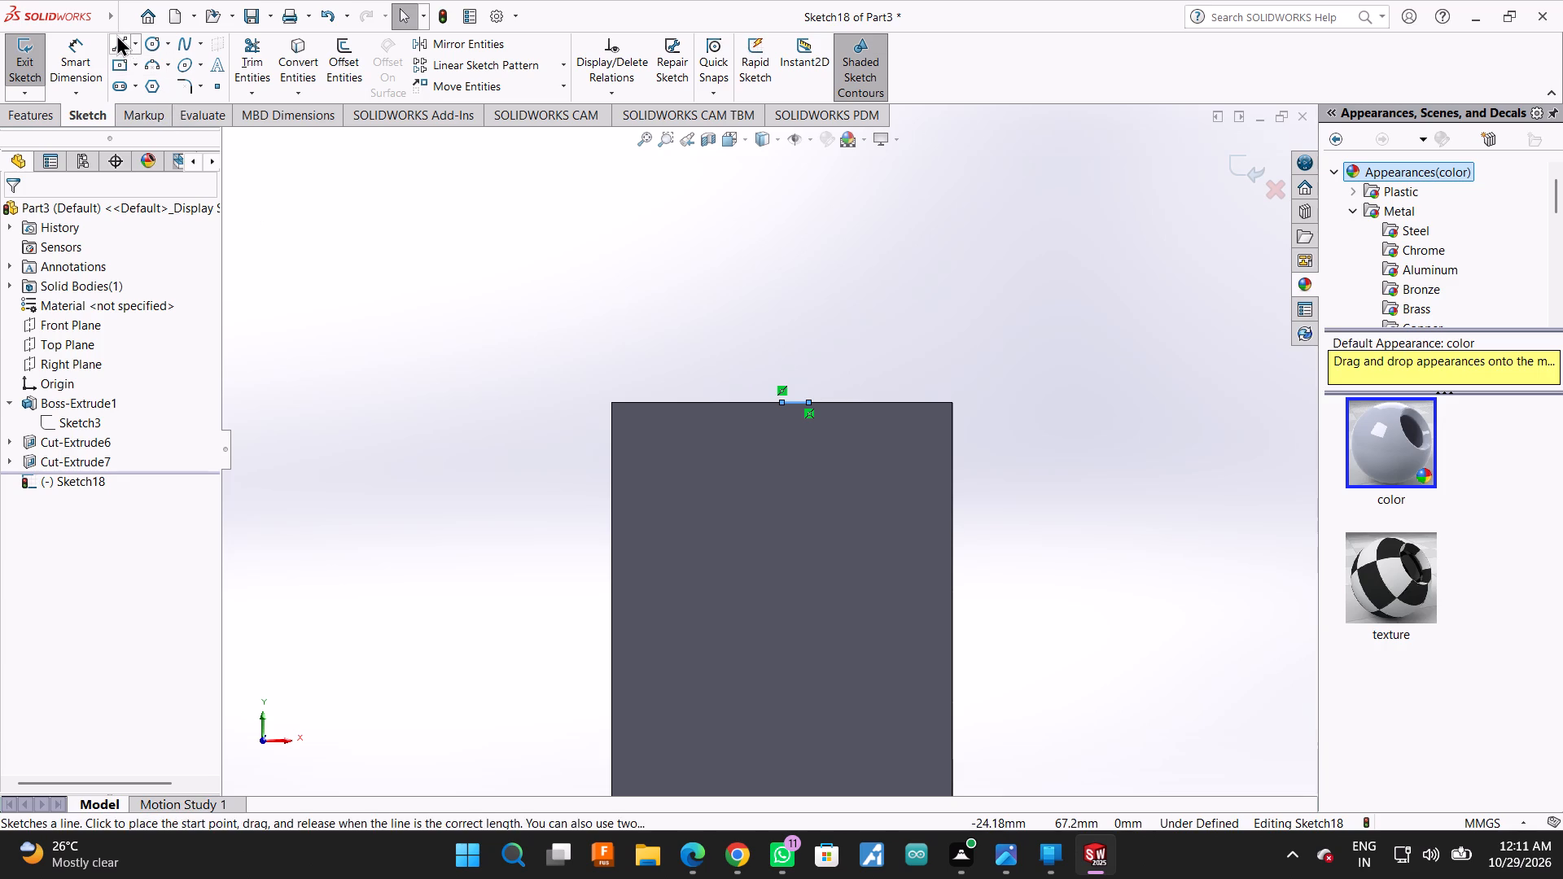
click(116, 34)
click(780, 404)
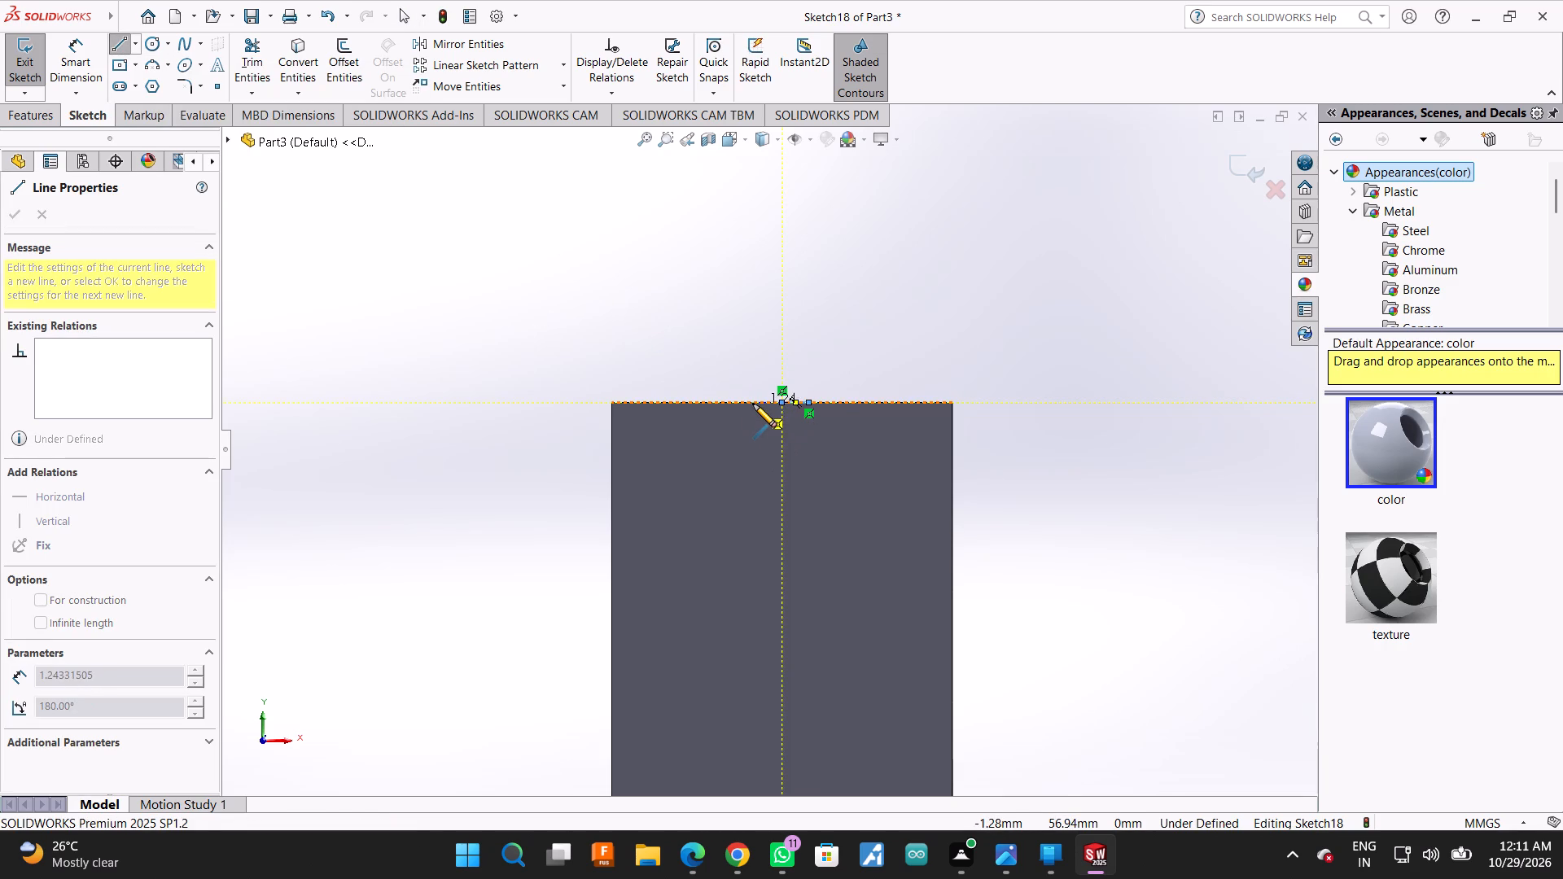
click(753, 404)
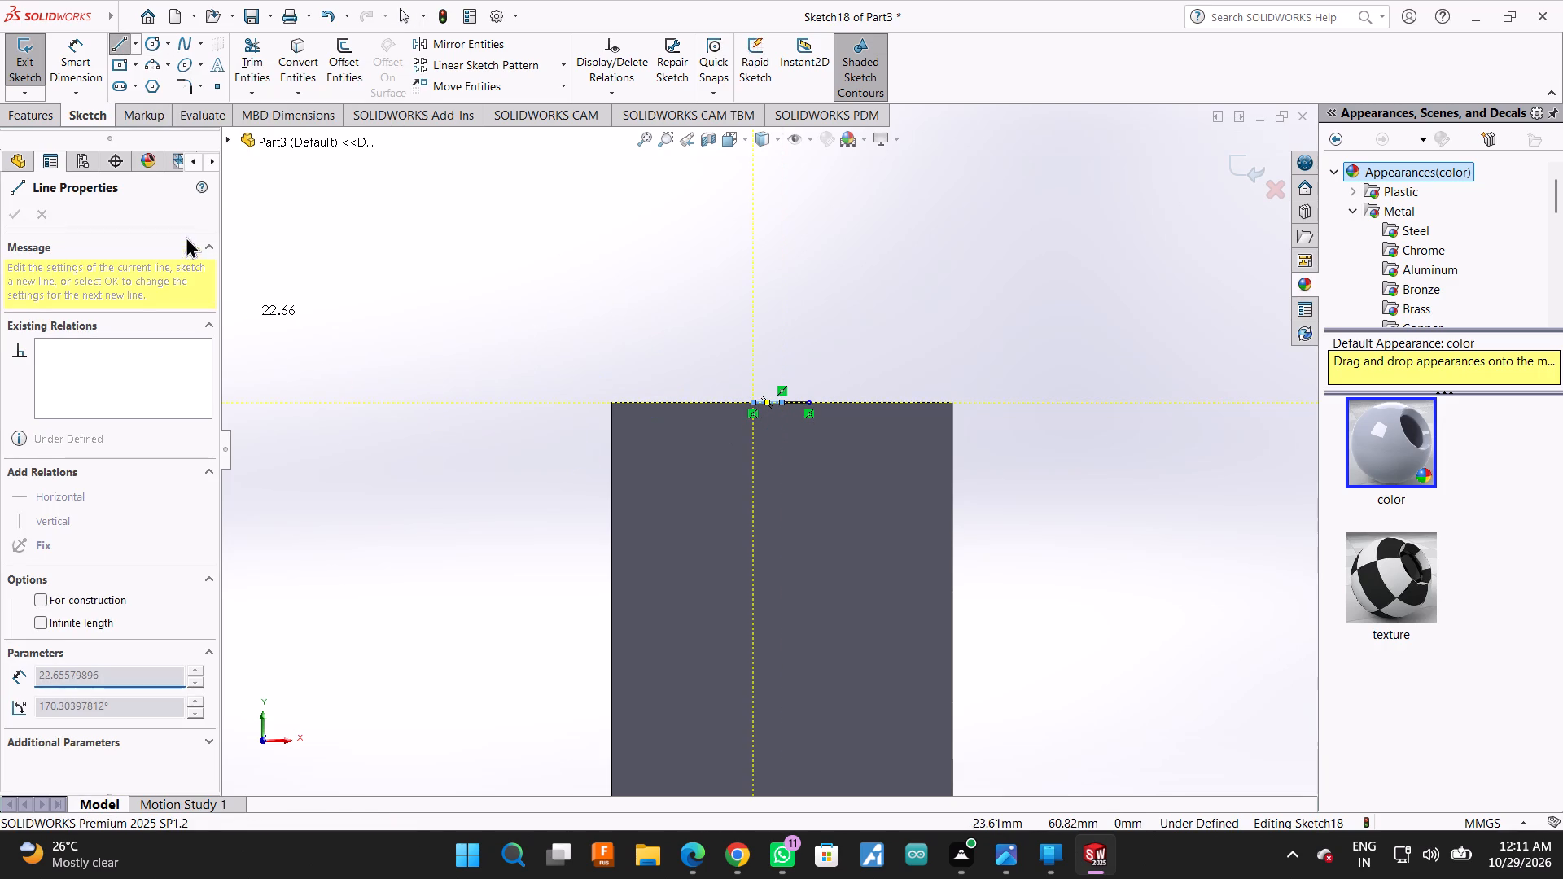
Dimension the distance between the outer endpoints of the two top-edge lines as 2 mm.
click(84, 64)
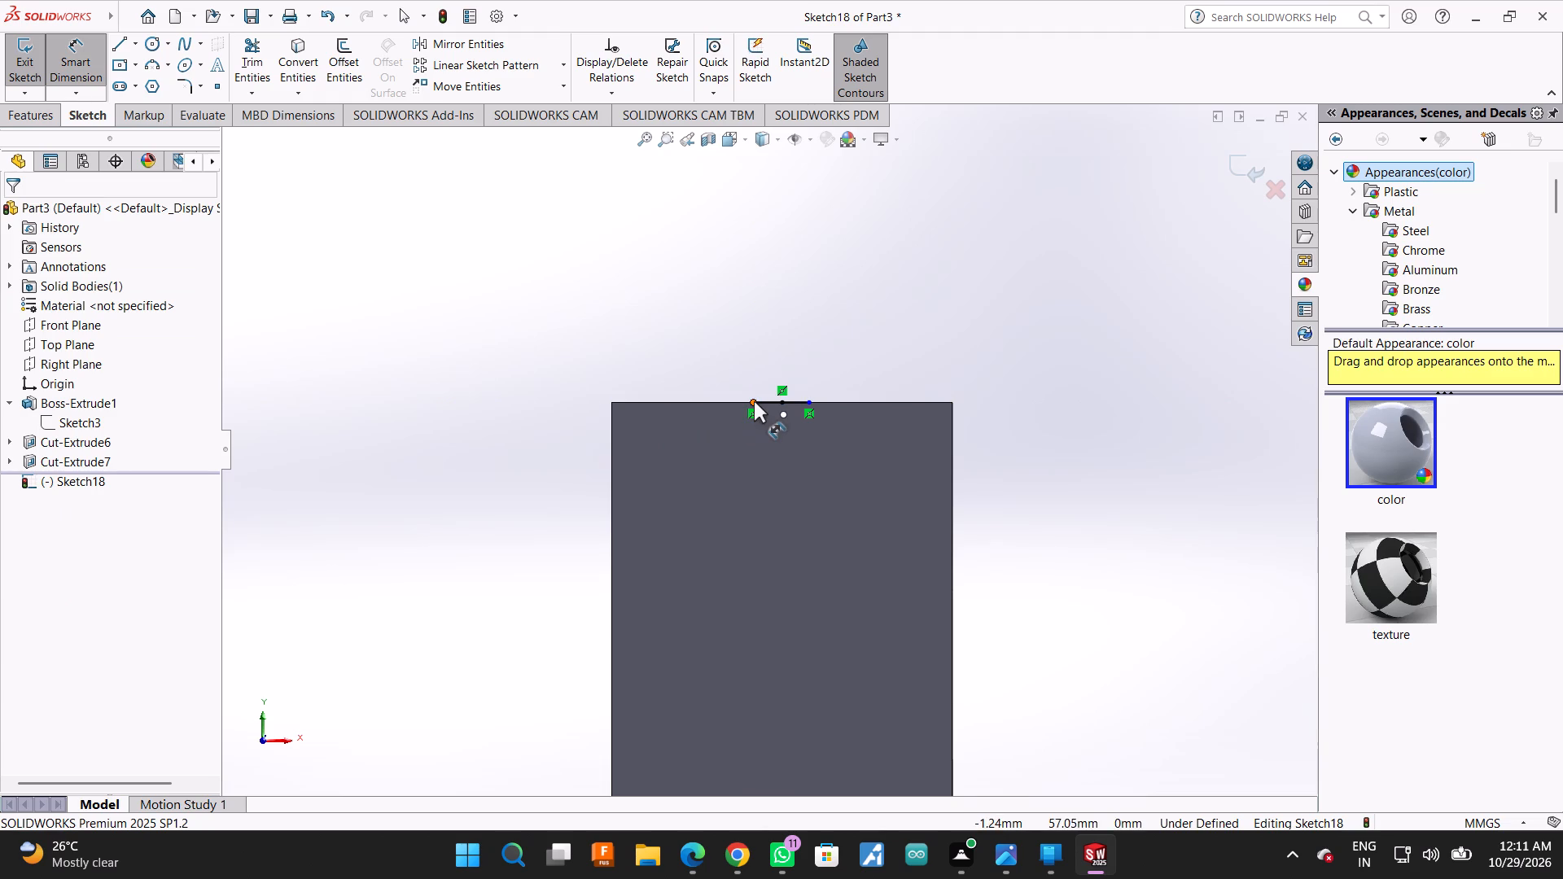
click(754, 400)
click(810, 405)
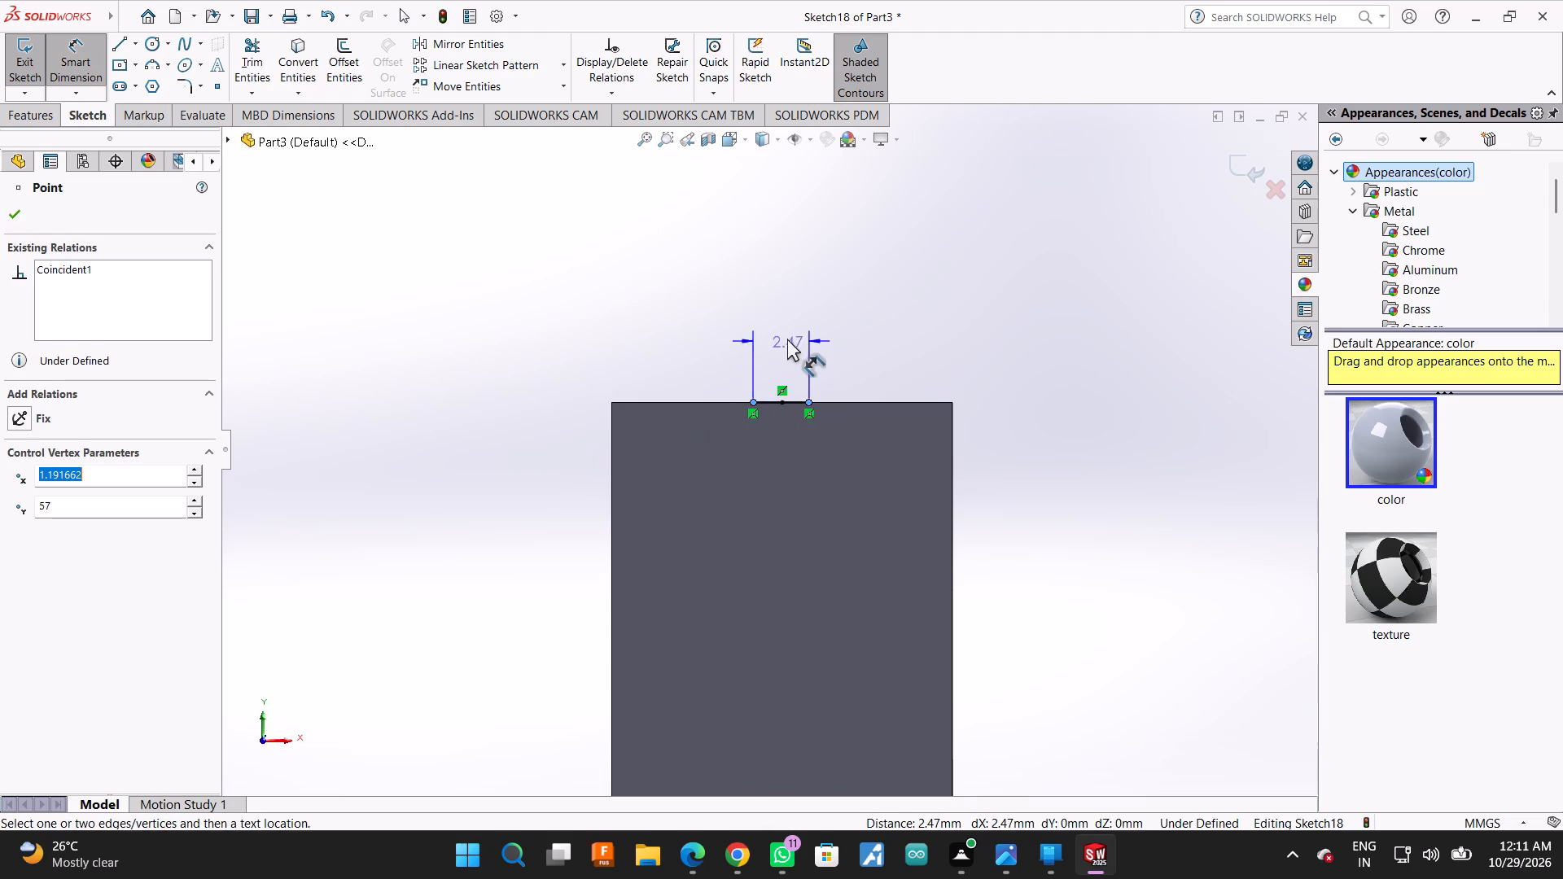
click(784, 327)
key(2)
key(Return)
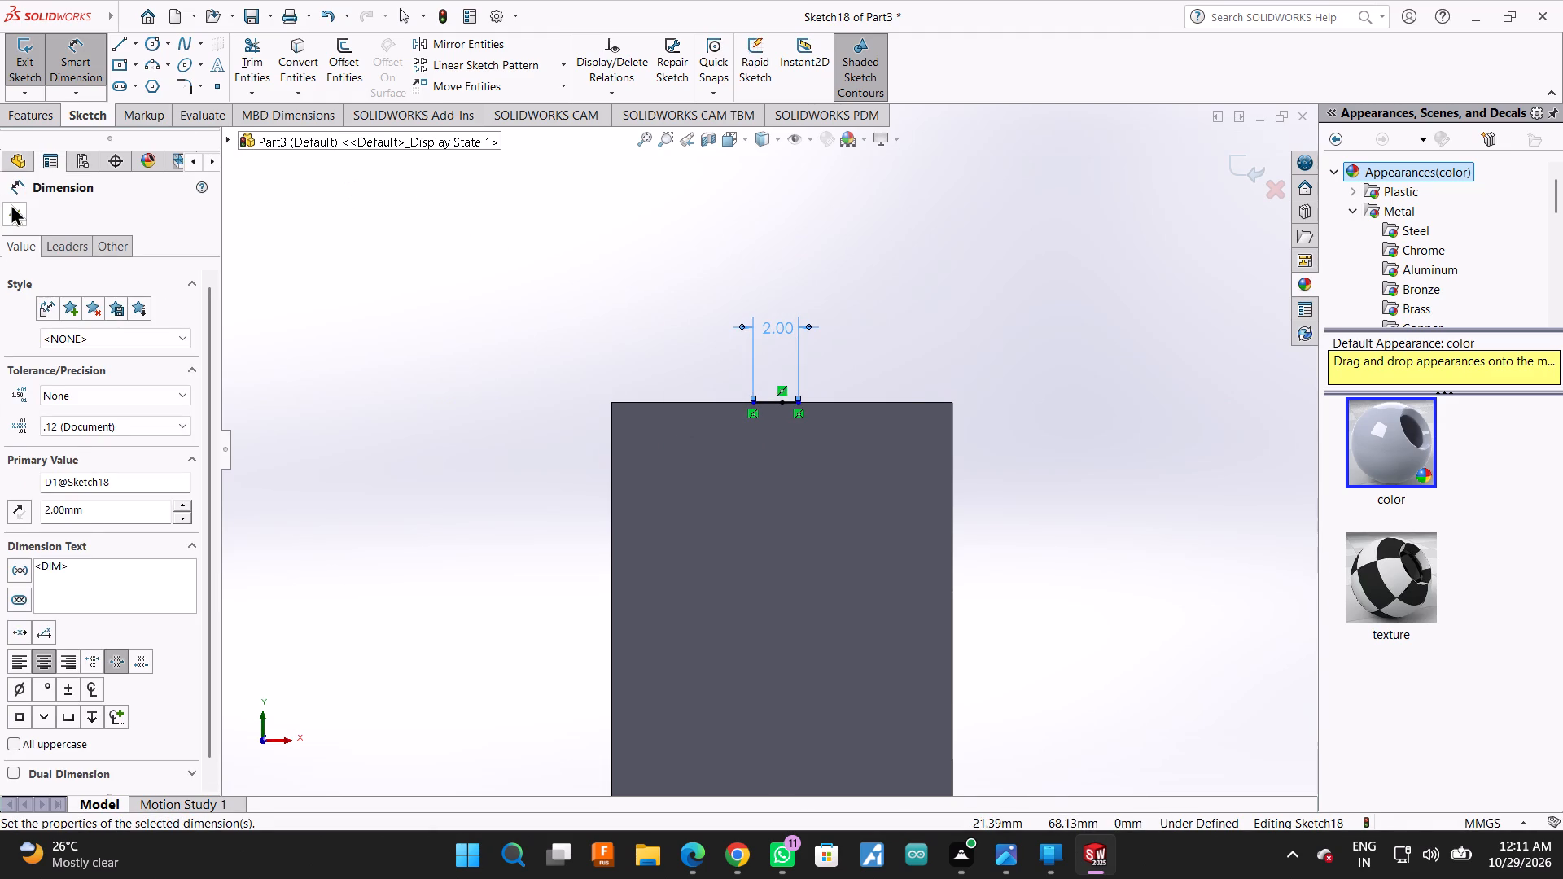
click(11, 203)
Close the slot profile with vertical sides about 35.6 mm long down from both top endpoints and a horizontal line joining their lower ends.
click(117, 36)
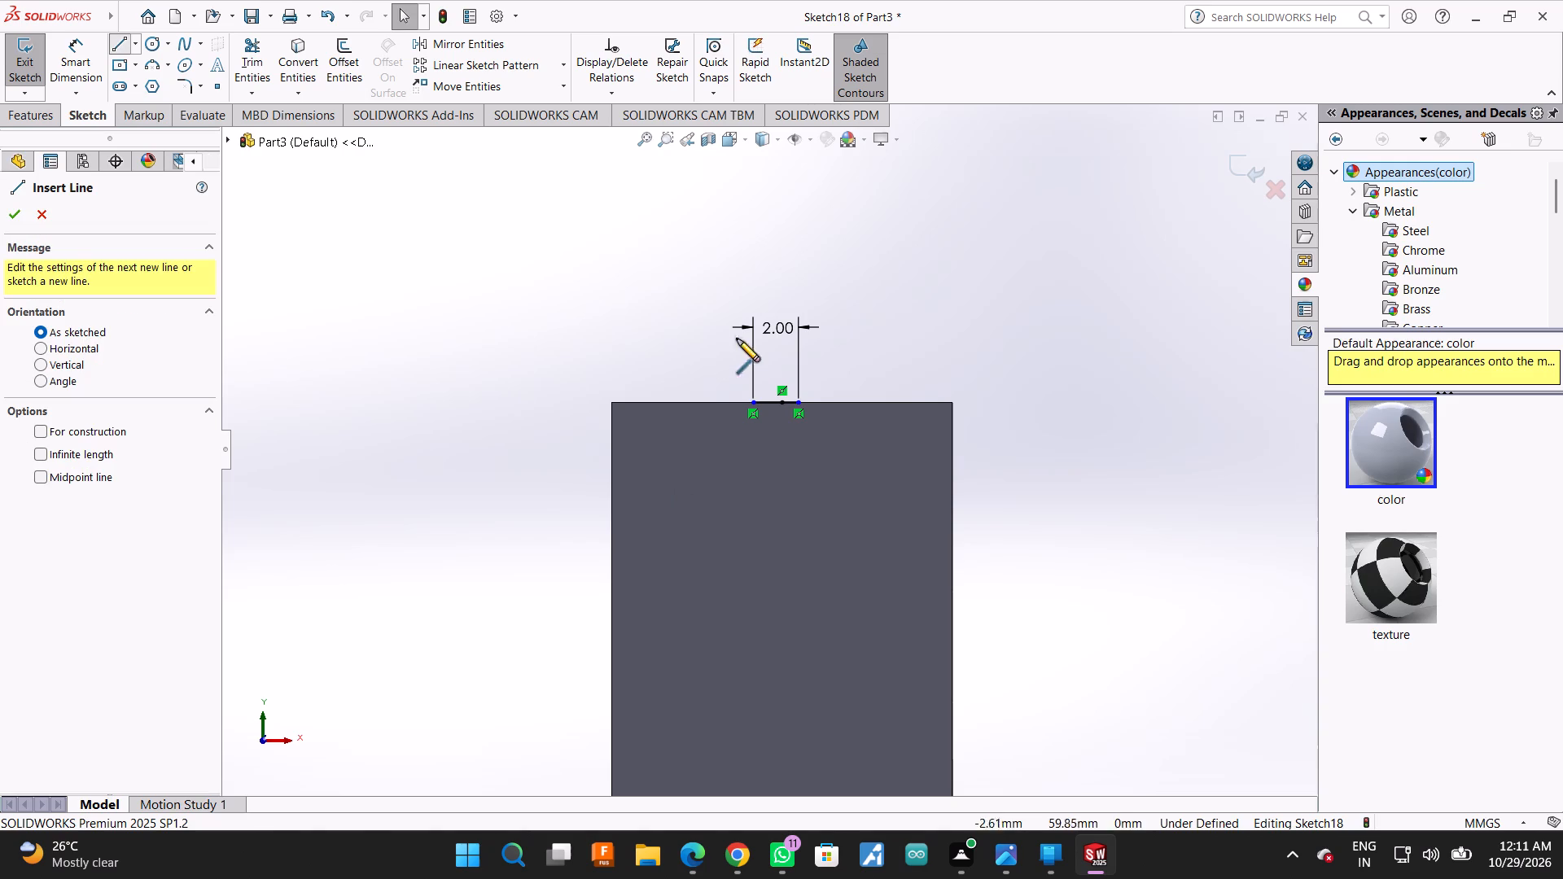
click(800, 403)
scroll(856, 324, up, 5)
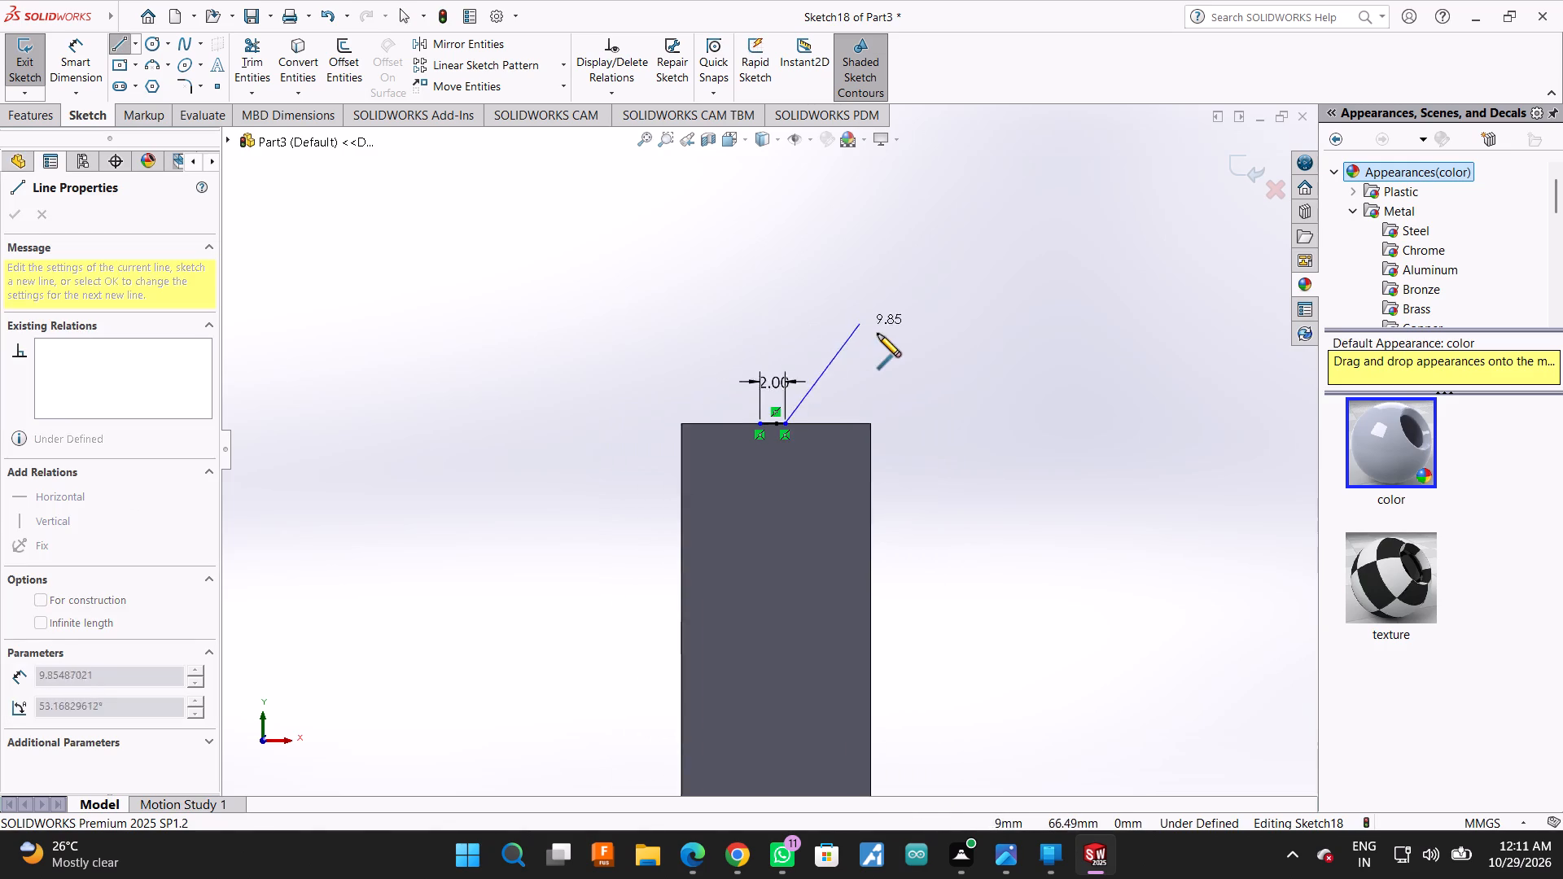
scroll(878, 334, up, 1)
scroll(811, 651, down, 1)
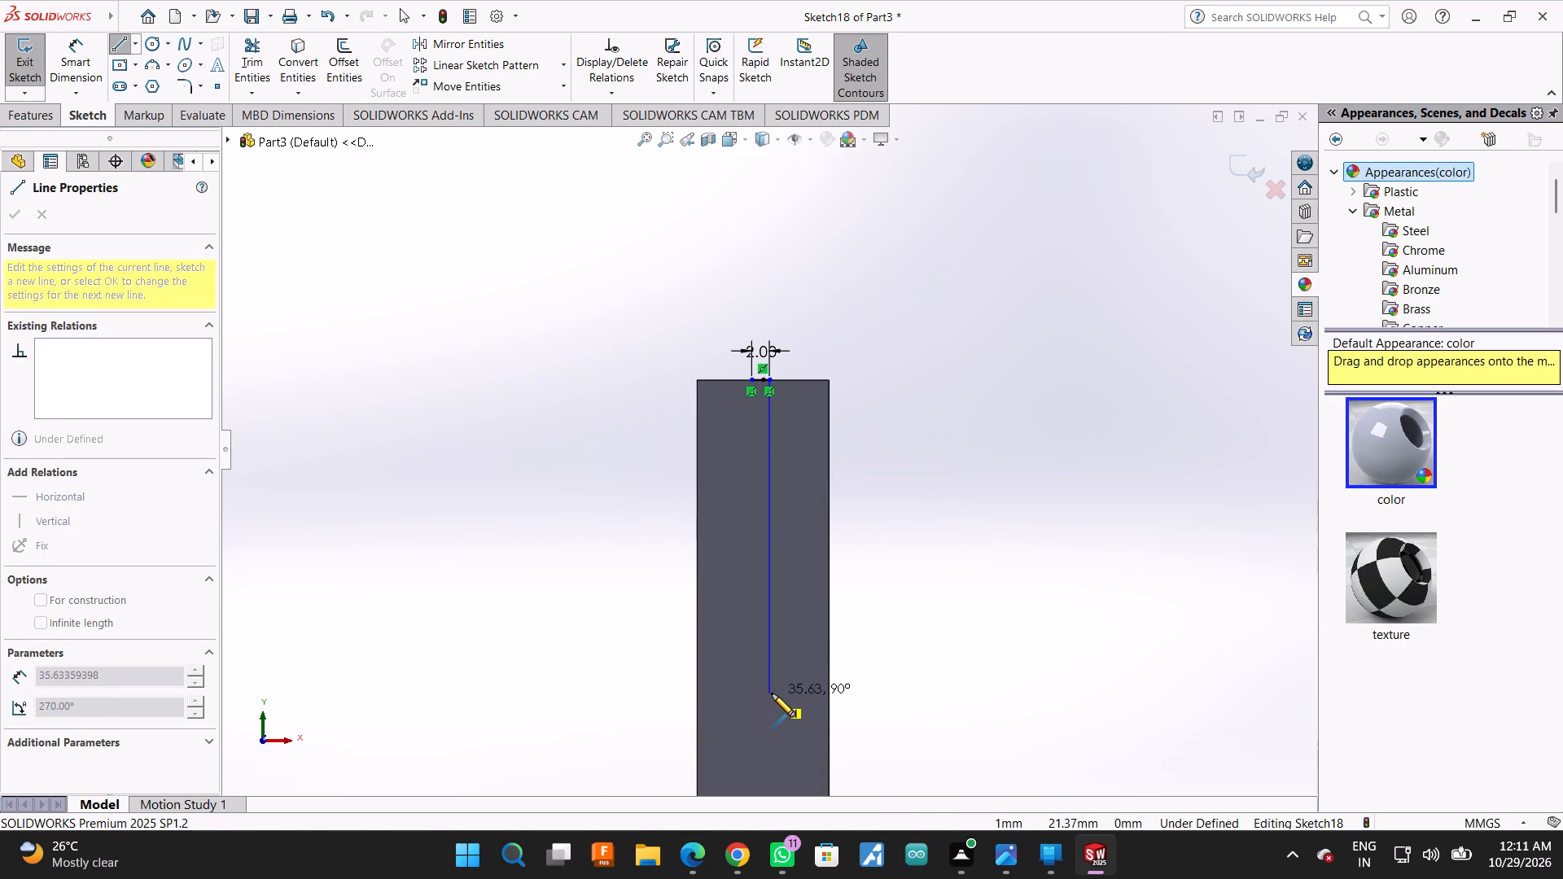
click(772, 693)
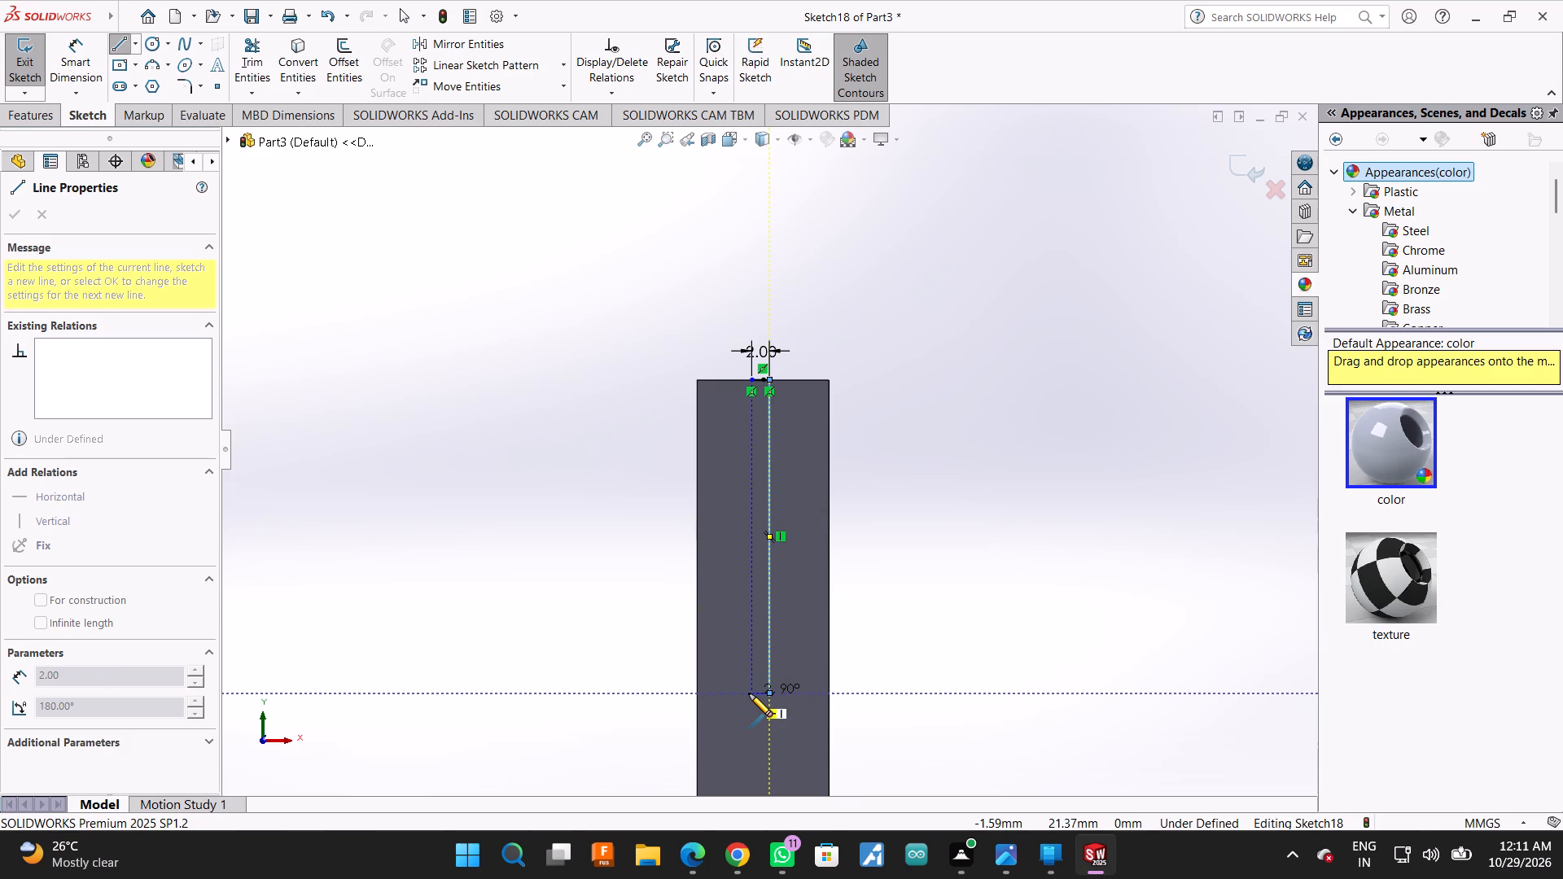
click(749, 693)
click(747, 382)
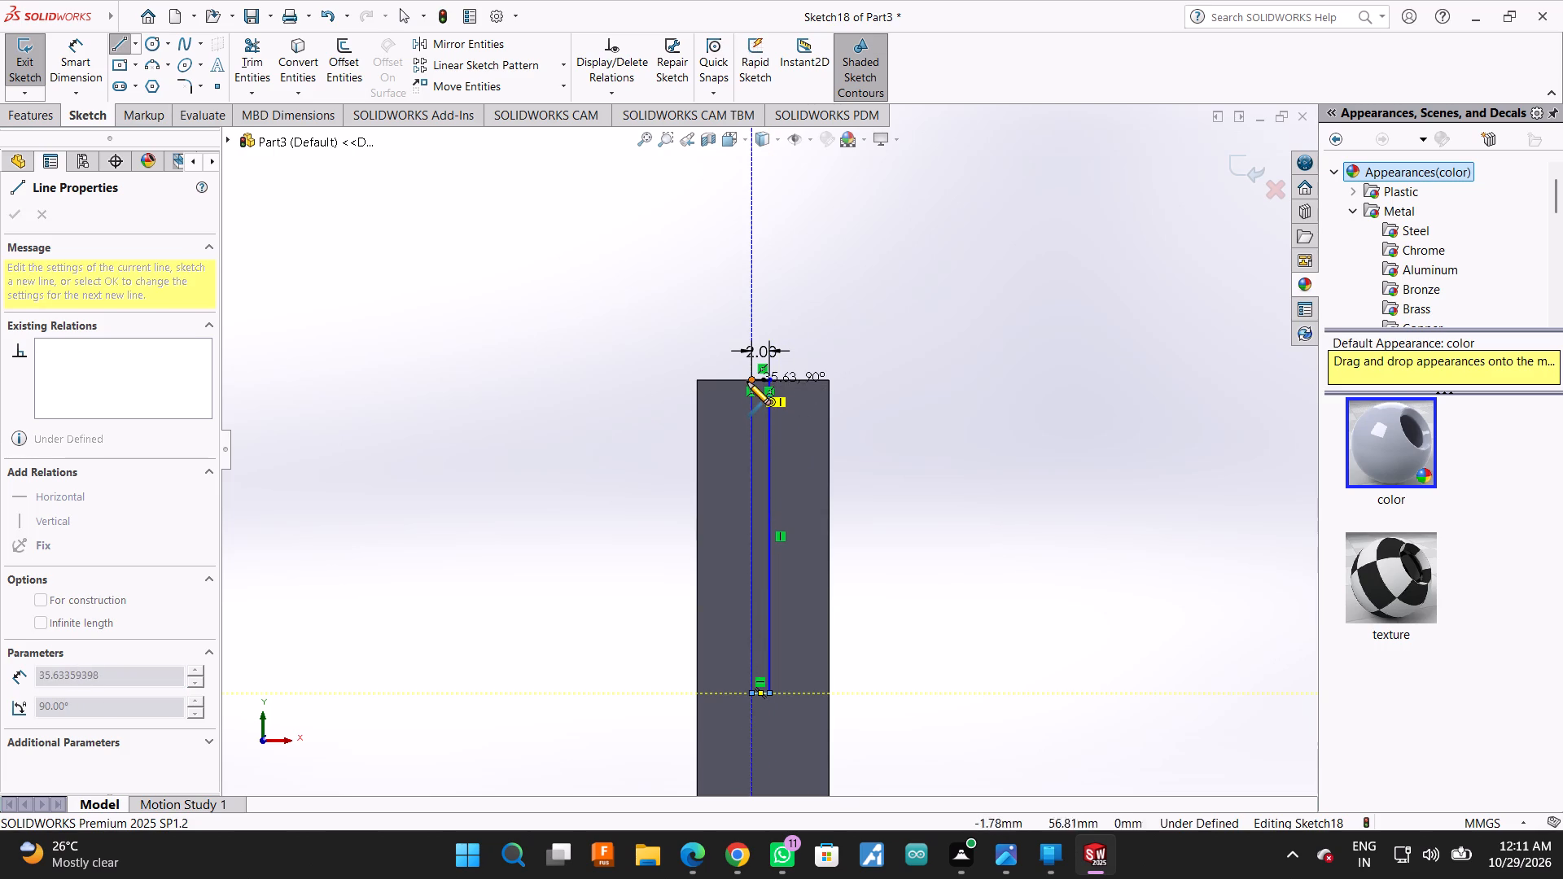
click(11, 217)
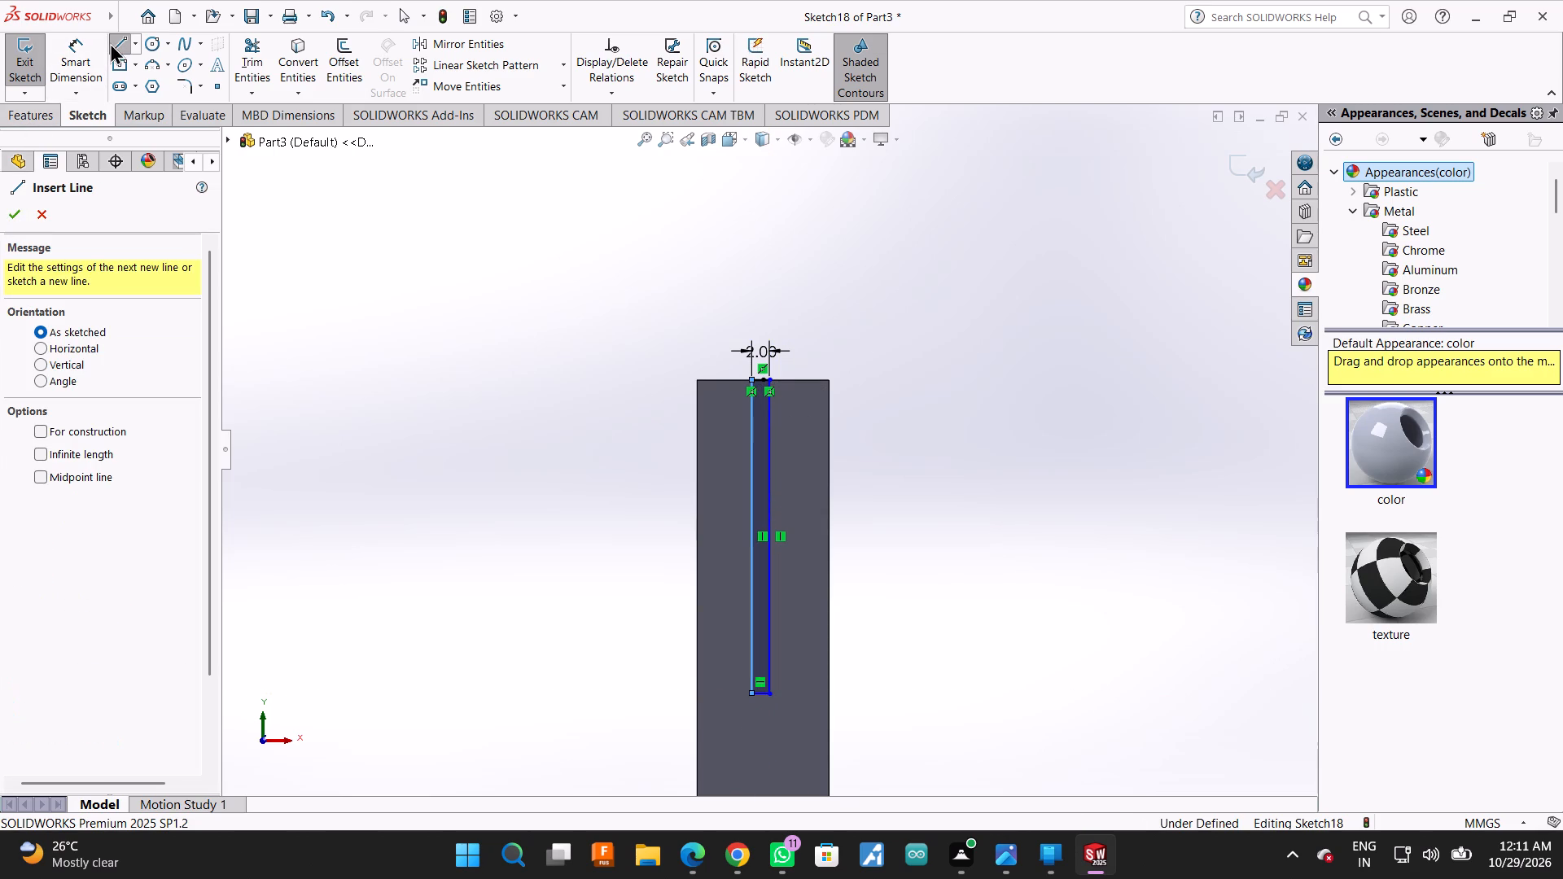
click(20, 215)
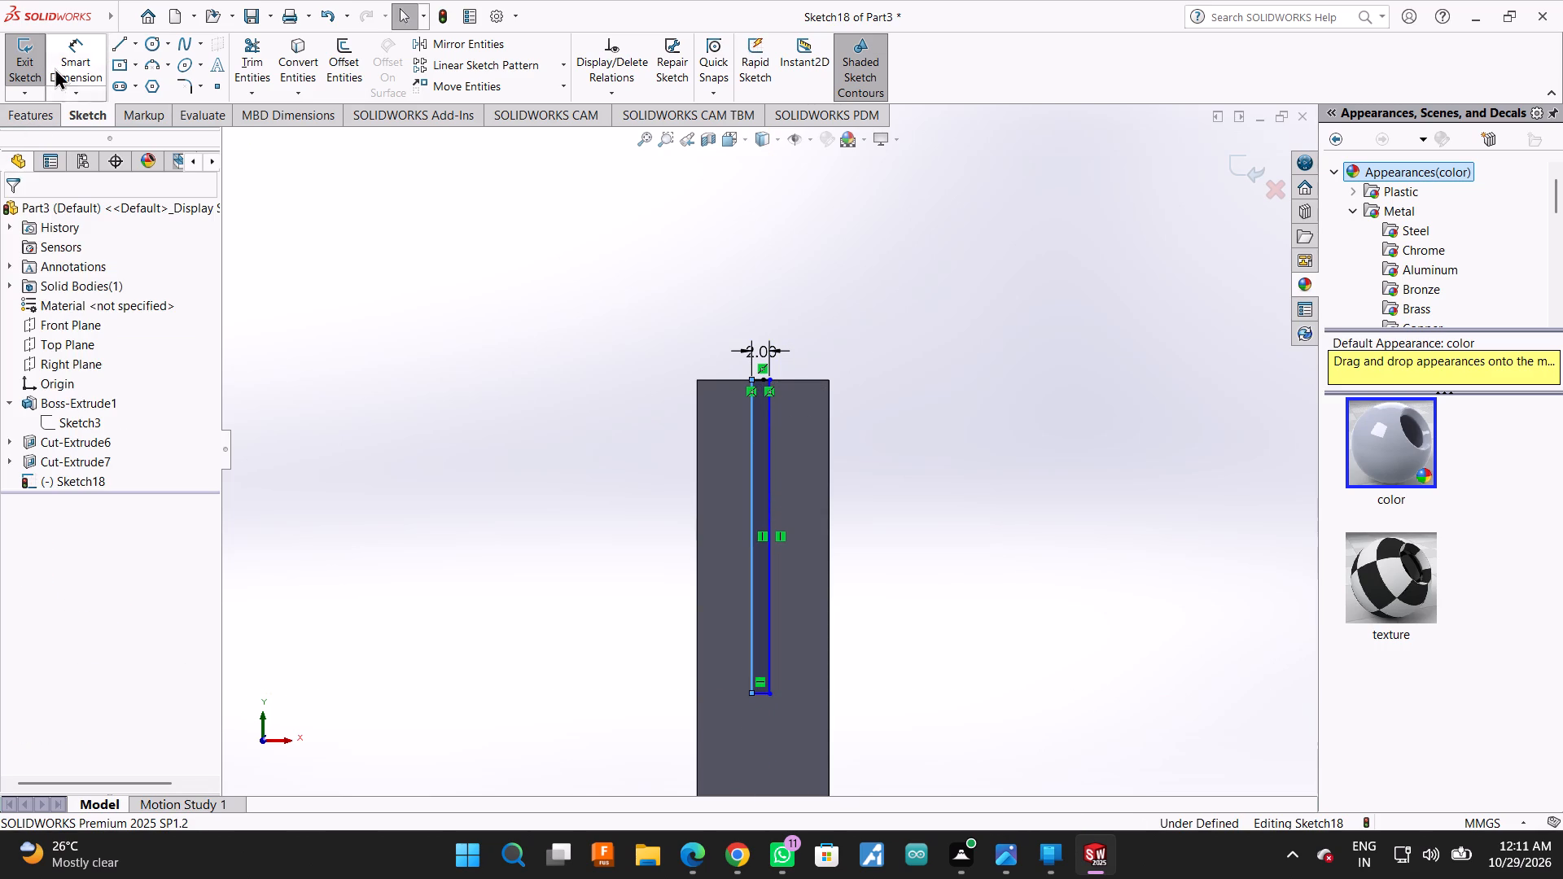
Add a driven width dimension below the slot profile's bottom line.
click(63, 50)
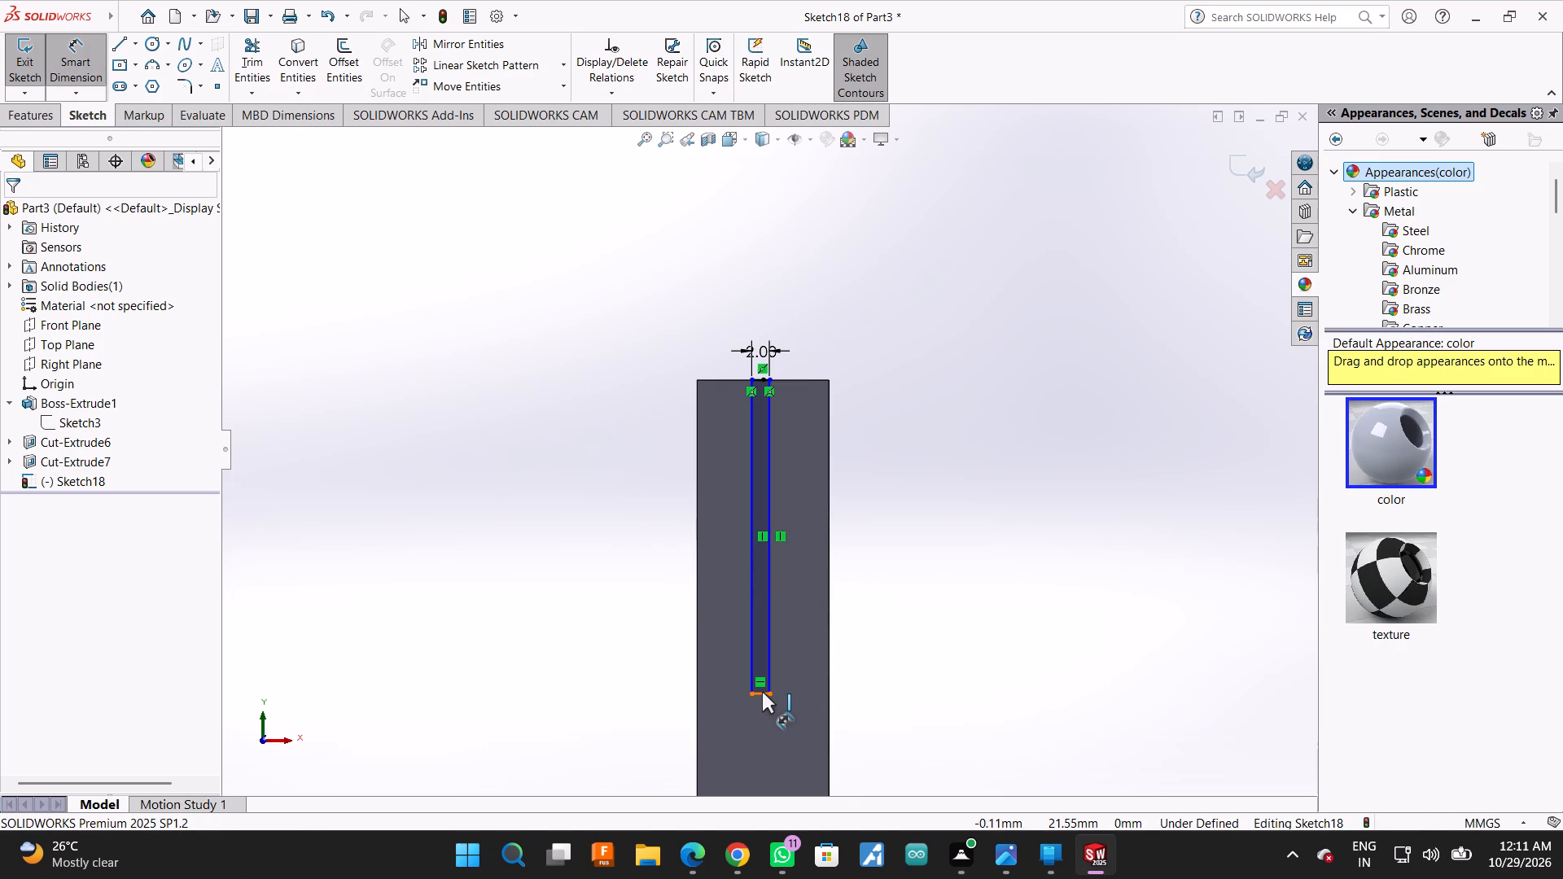
click(762, 692)
click(763, 738)
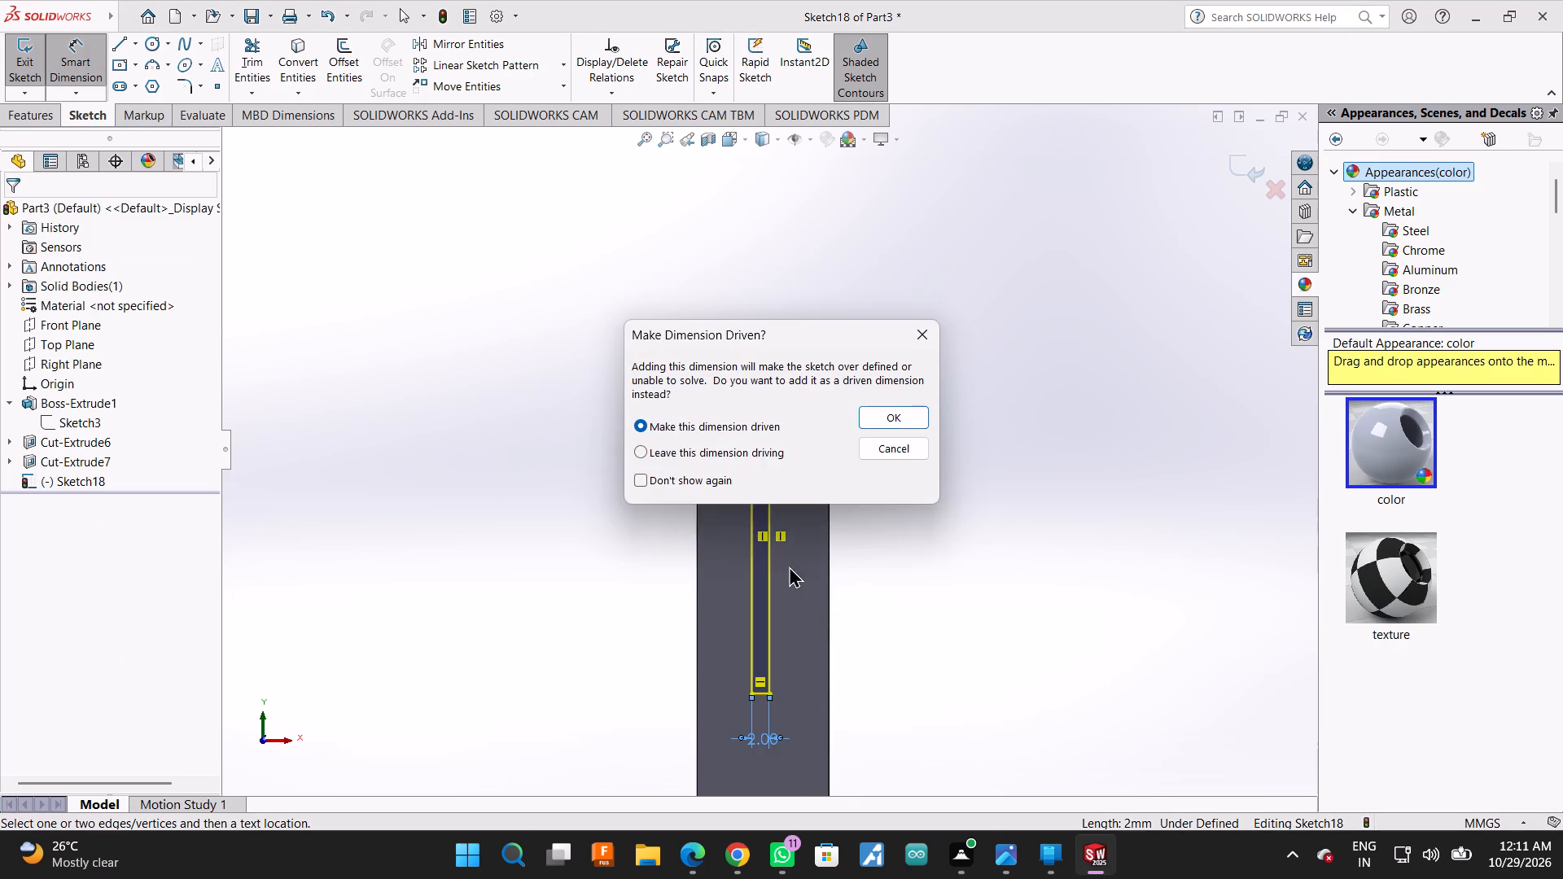
click(886, 421)
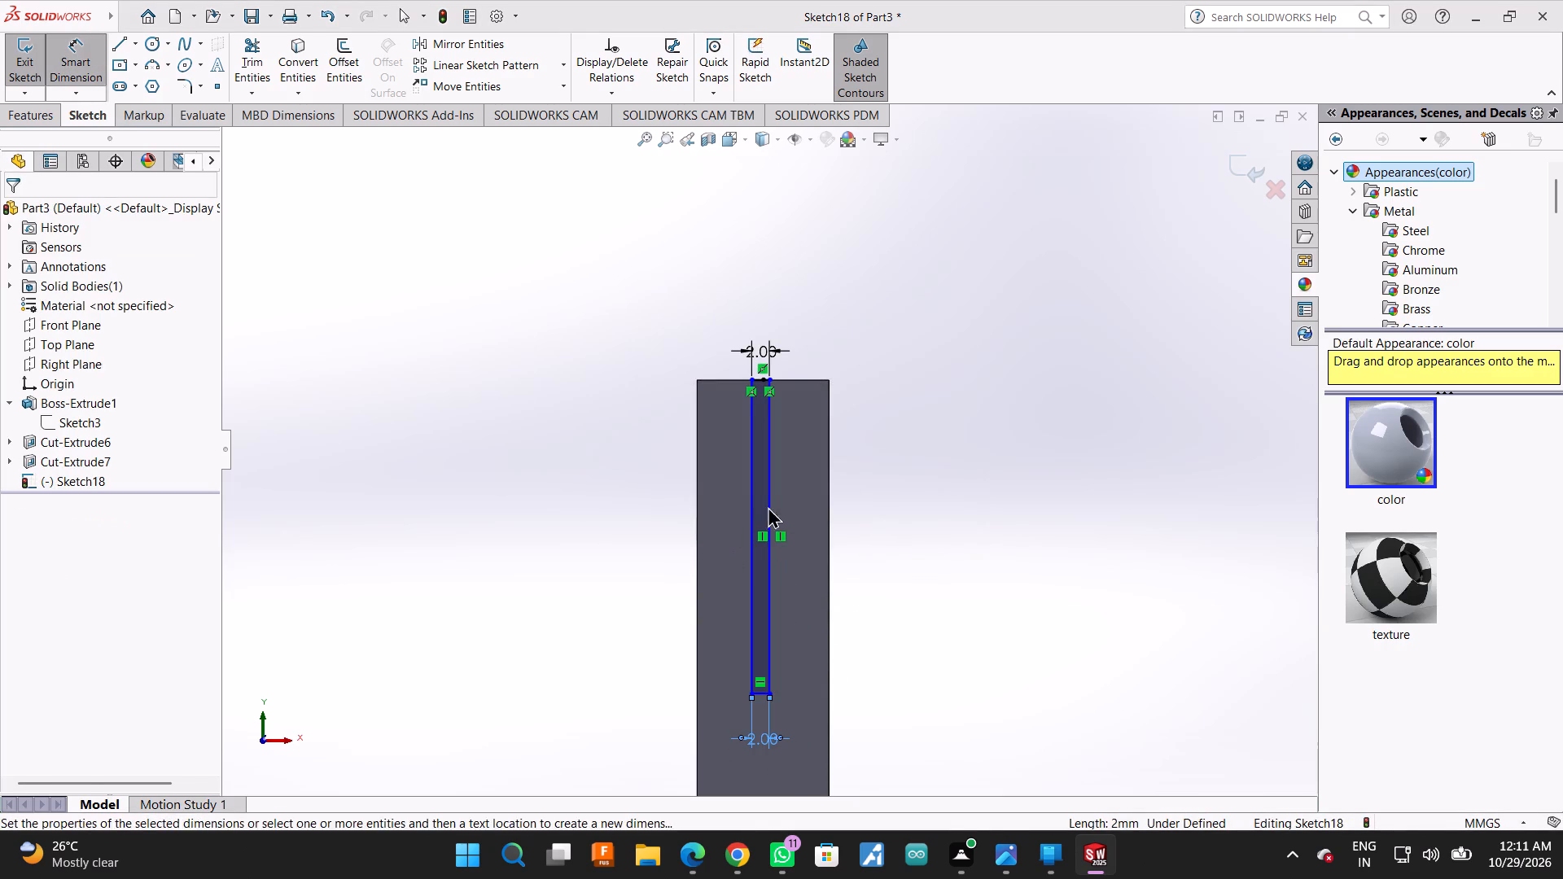
Dimension the slot profile's right vertical side as 34 mm.
click(771, 502)
click(923, 487)
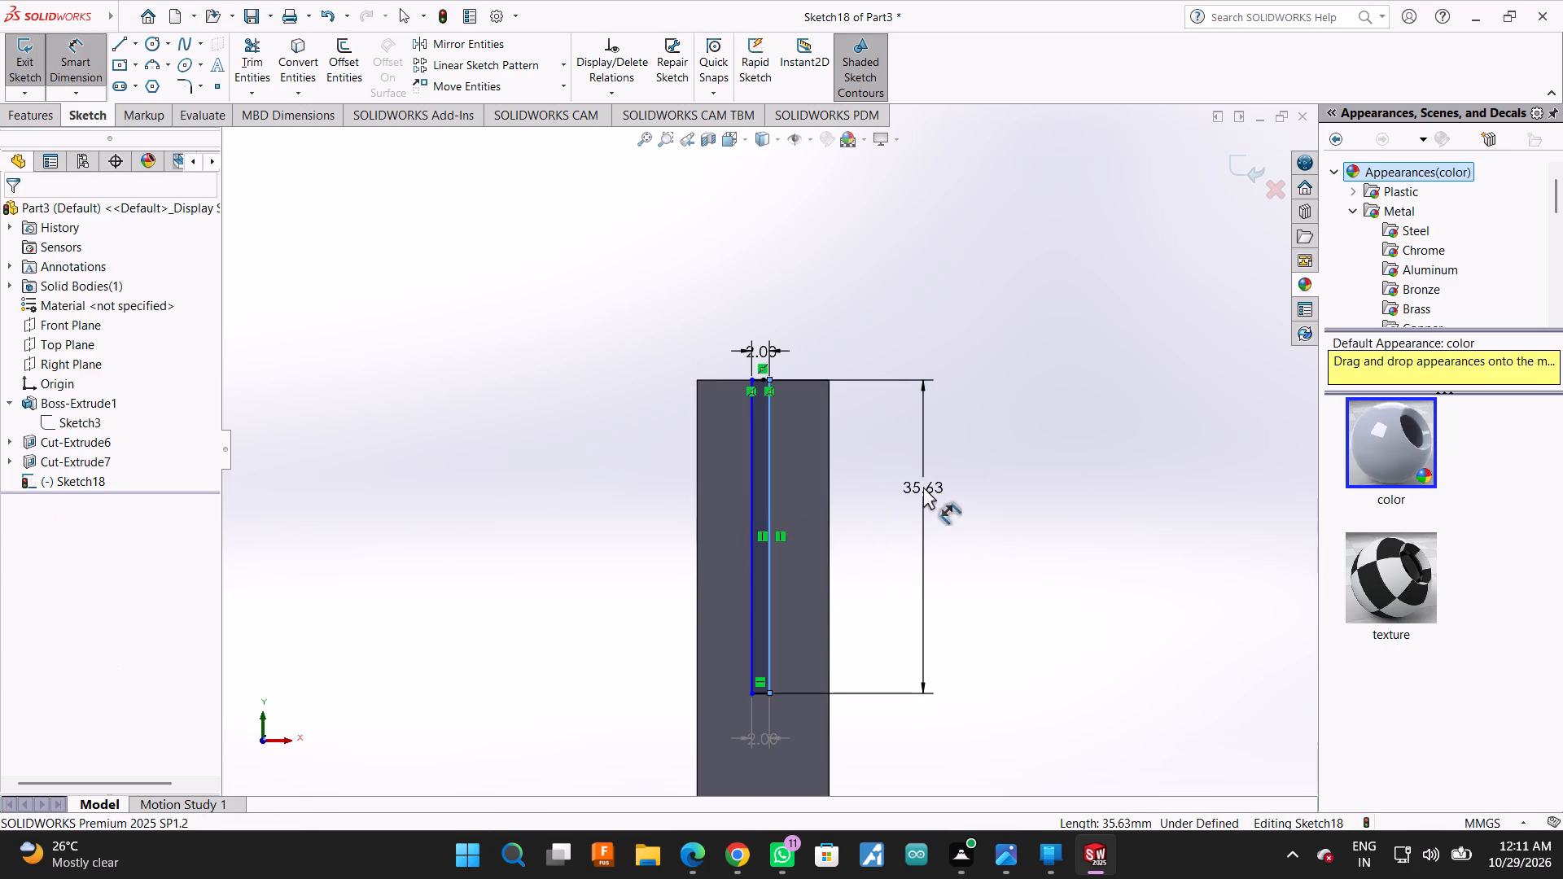
text(34)
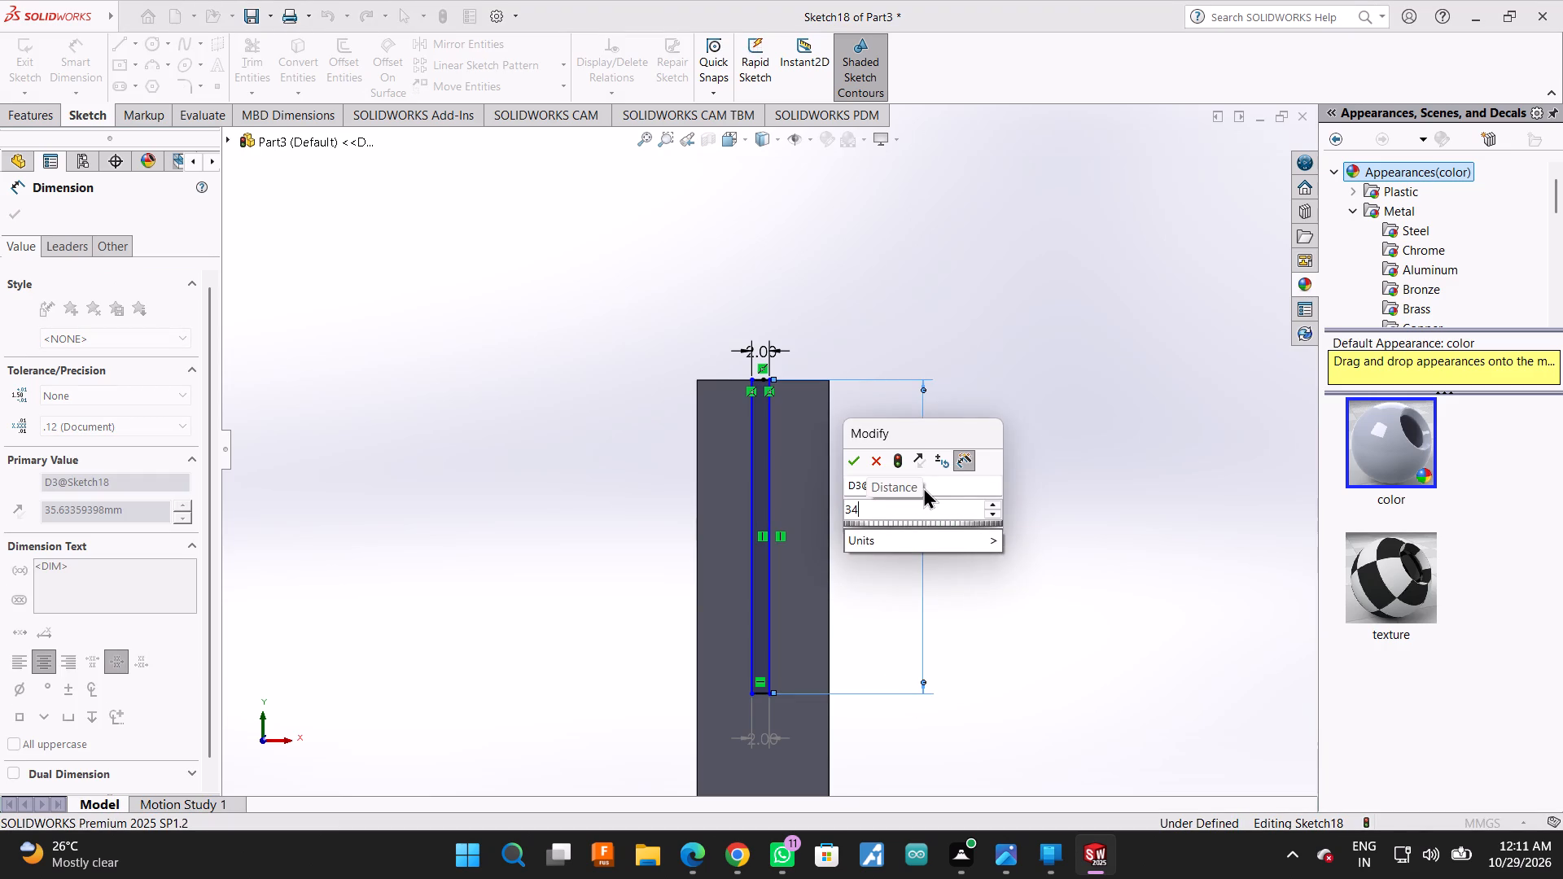
key(Return)
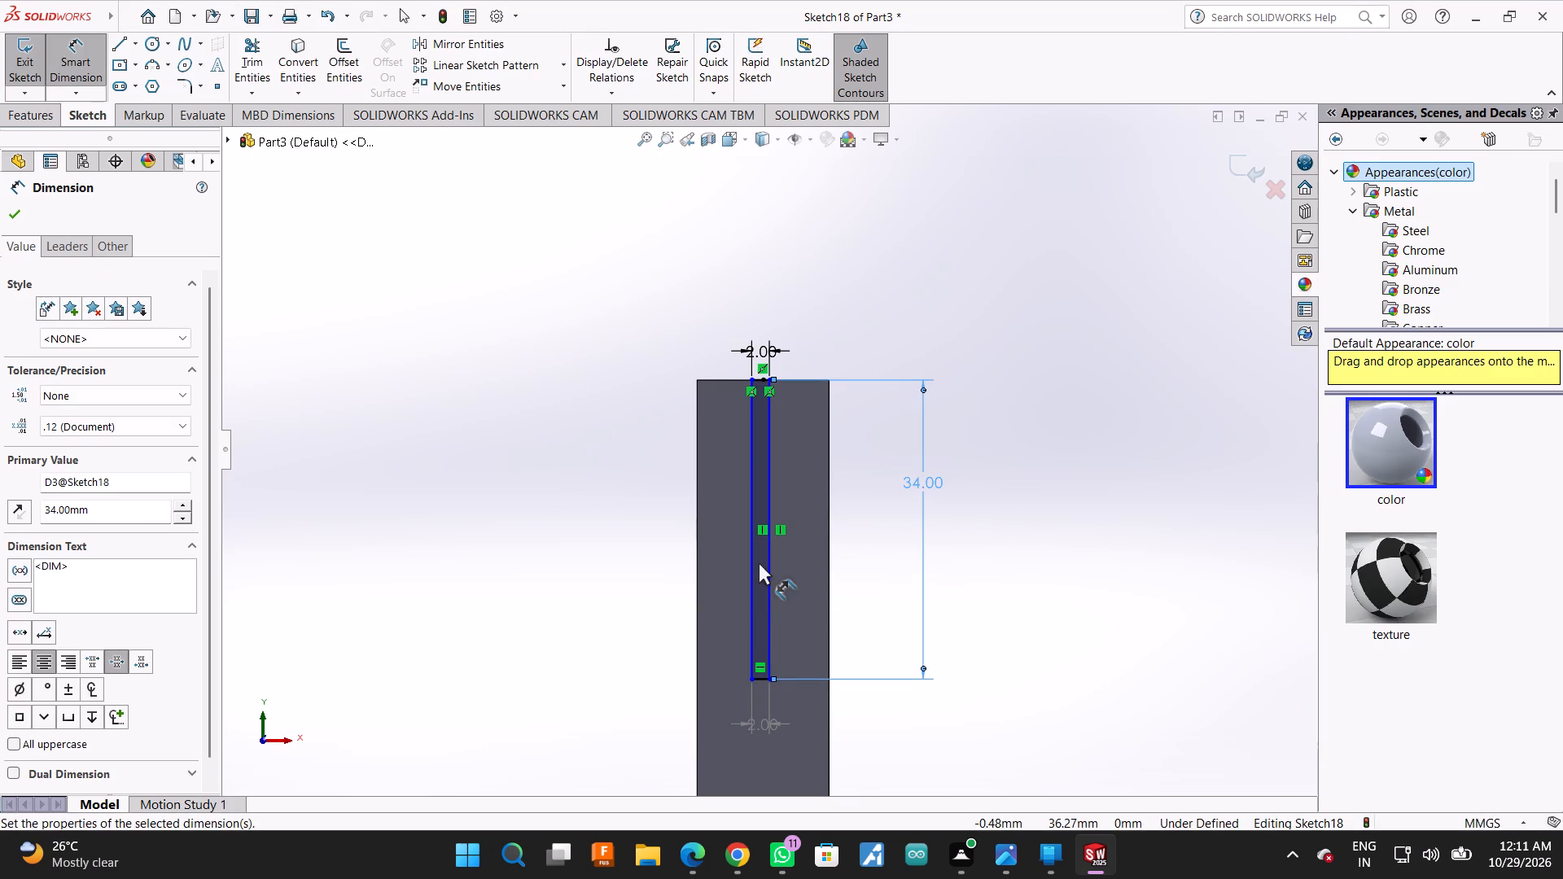
Add a driven length dimension to the slot profile's left vertical side.
click(754, 566)
click(505, 566)
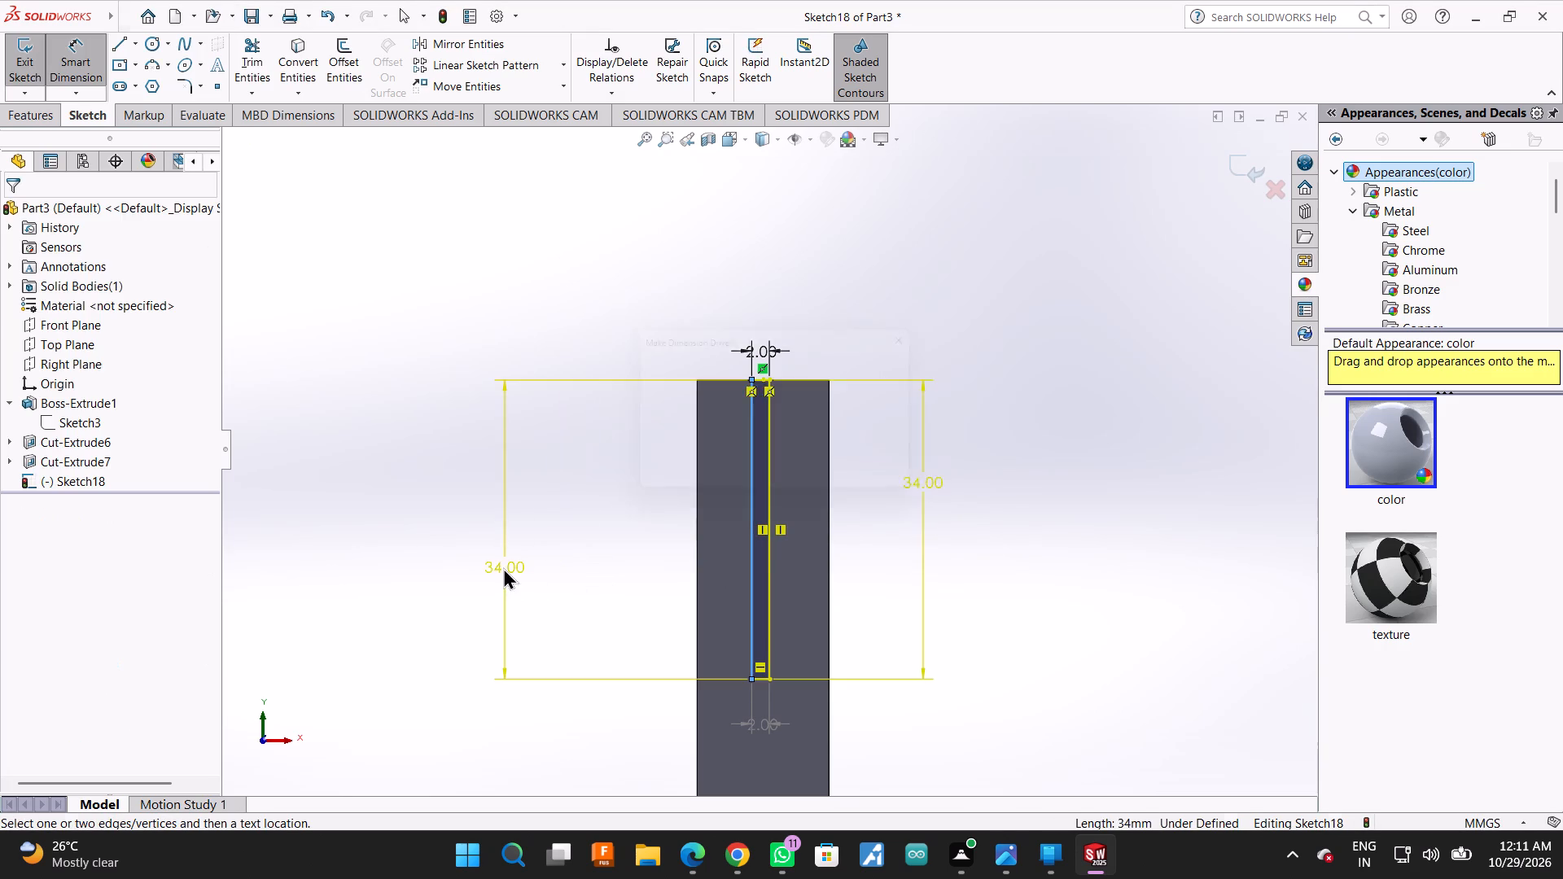
click(899, 409)
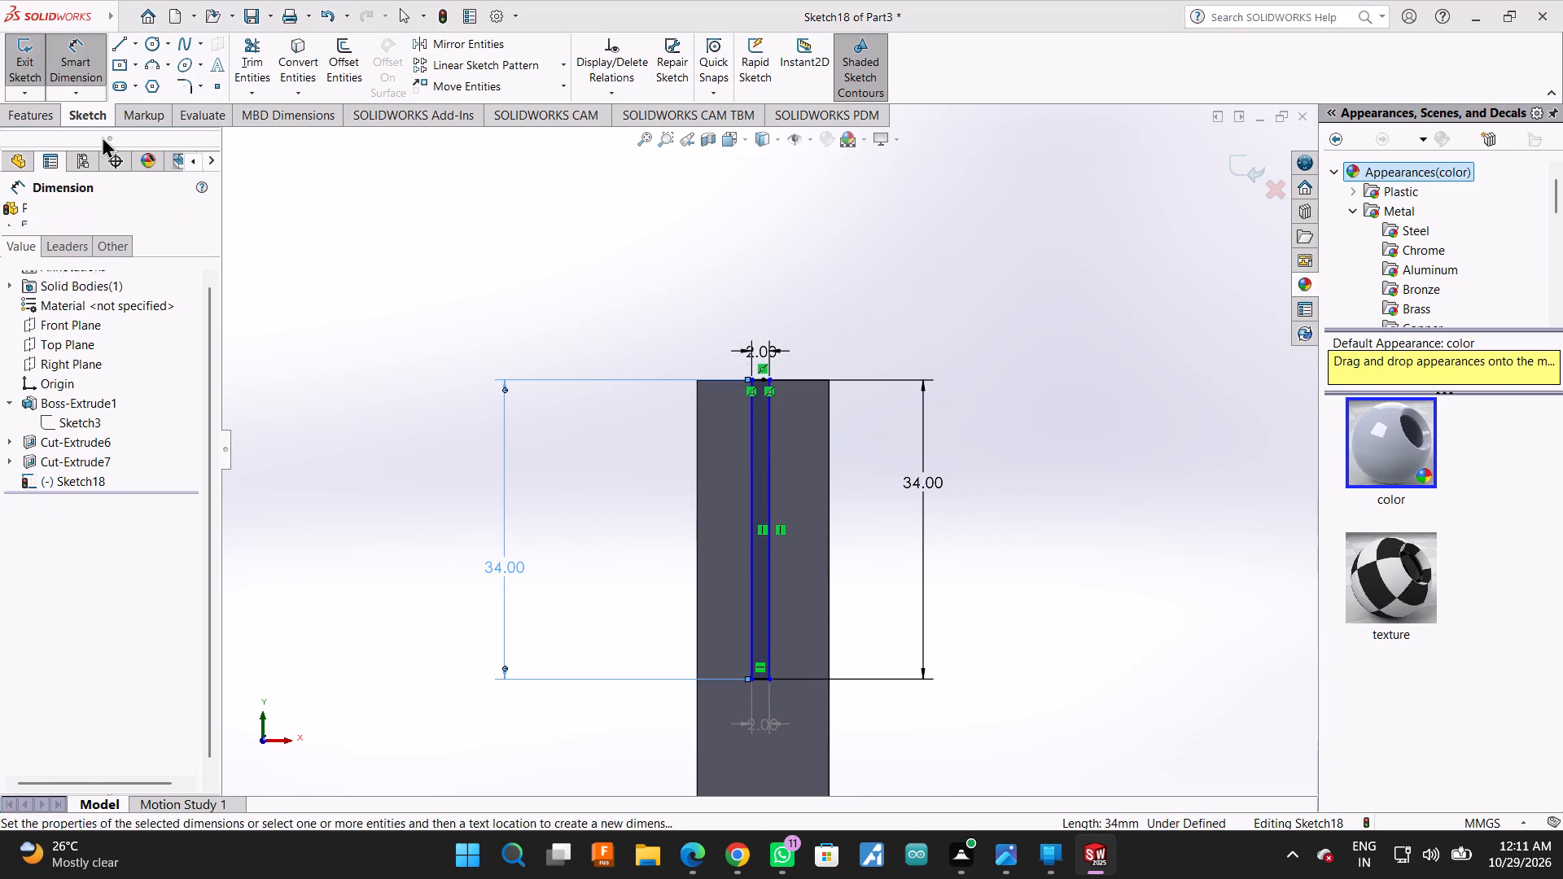
click(15, 218)
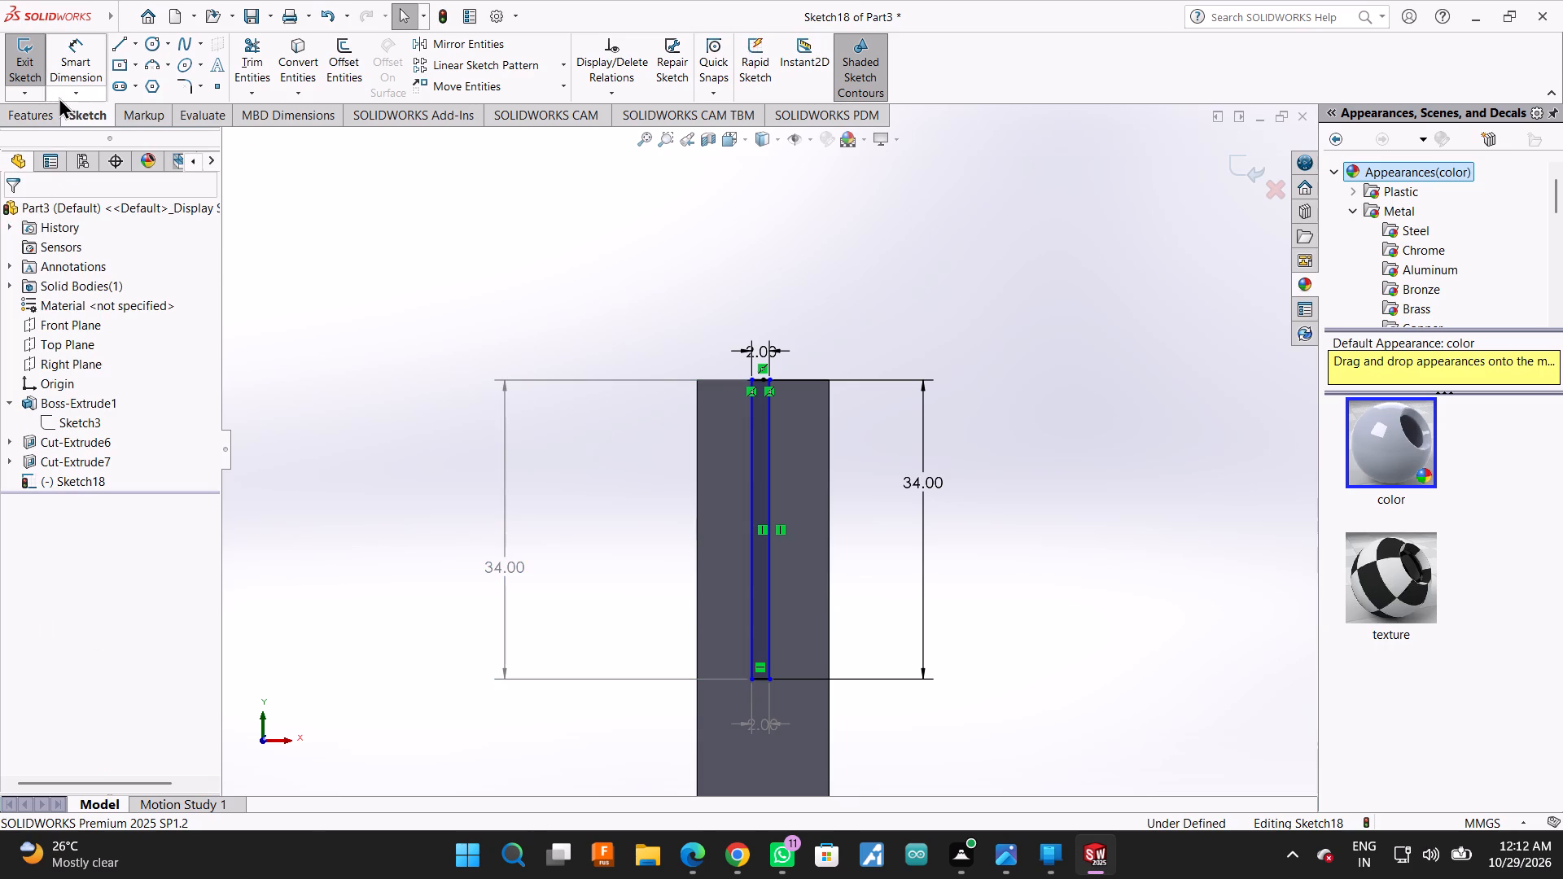
Cut-extrude the slot profile through the upper block from the sketch plane, using the Up To Next end condition.
click(32, 116)
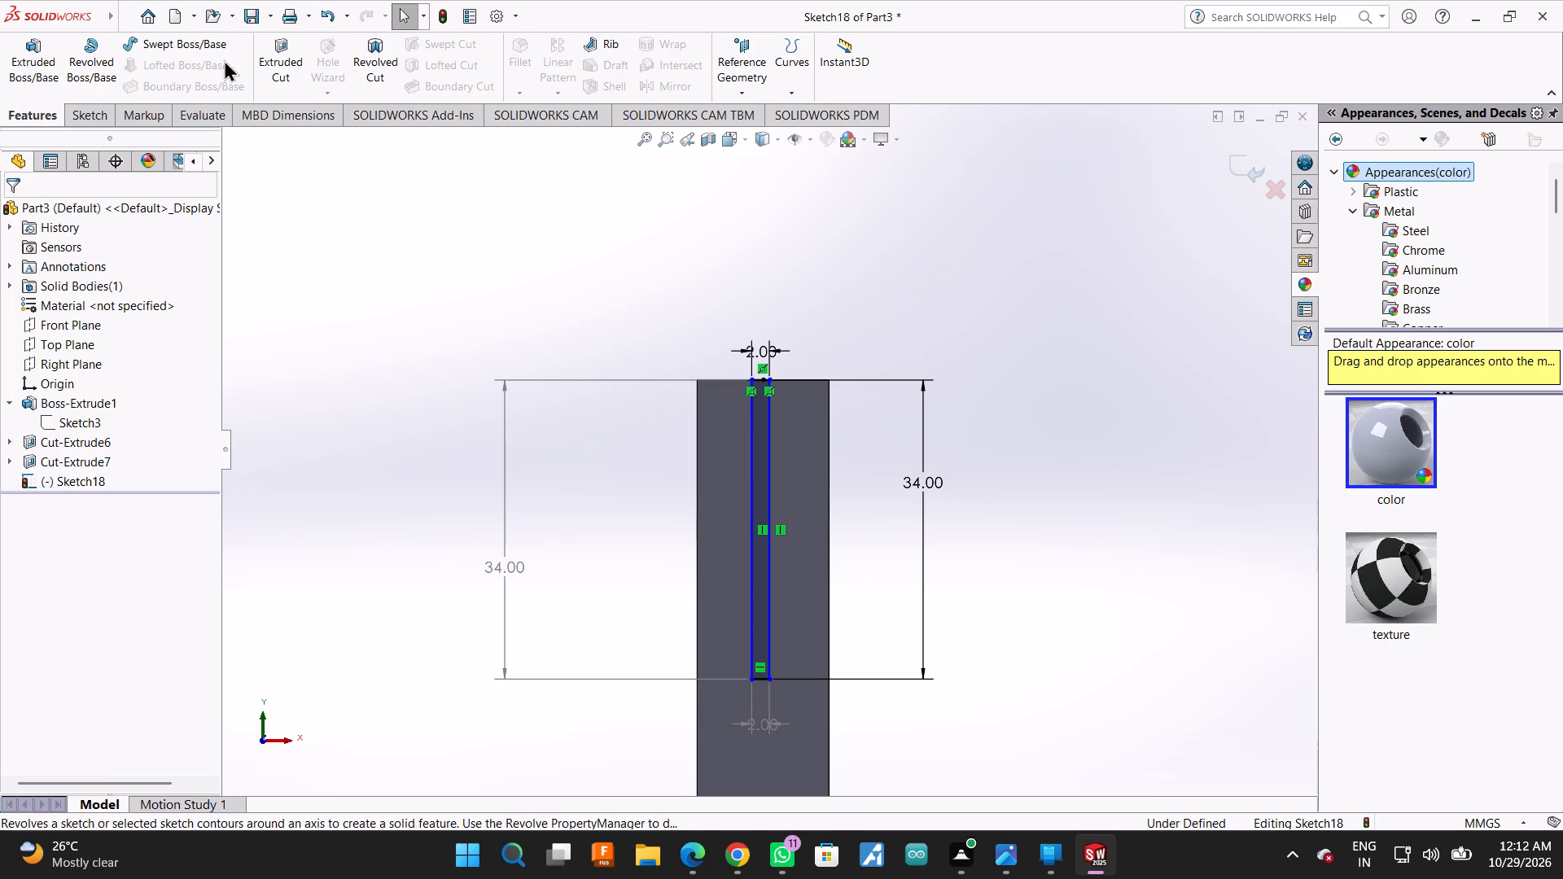
click(296, 42)
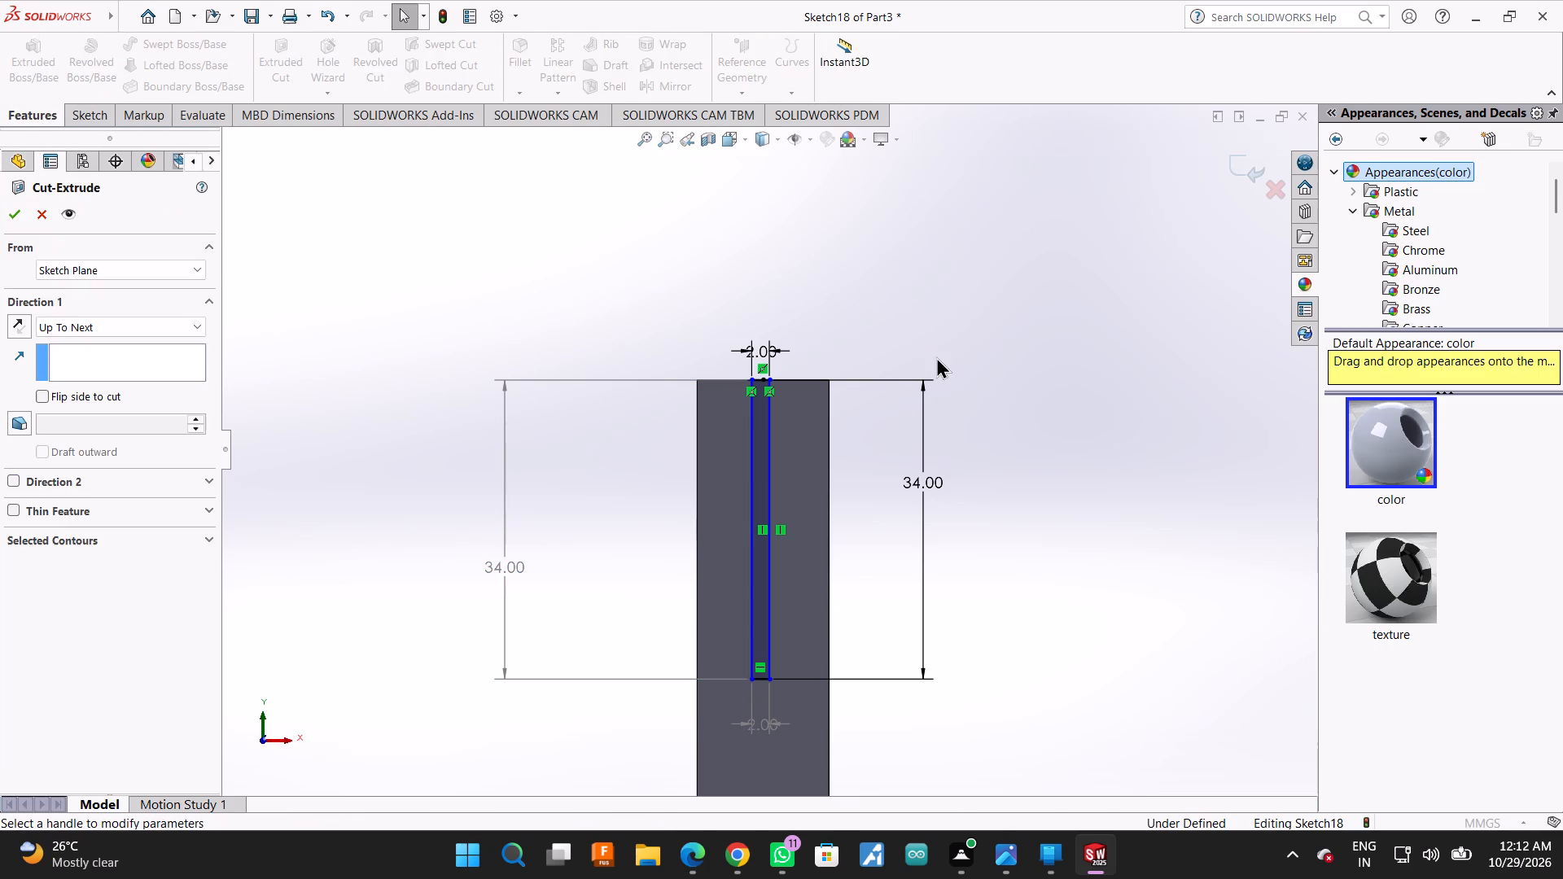
middle_drag(955, 330, 898, 426)
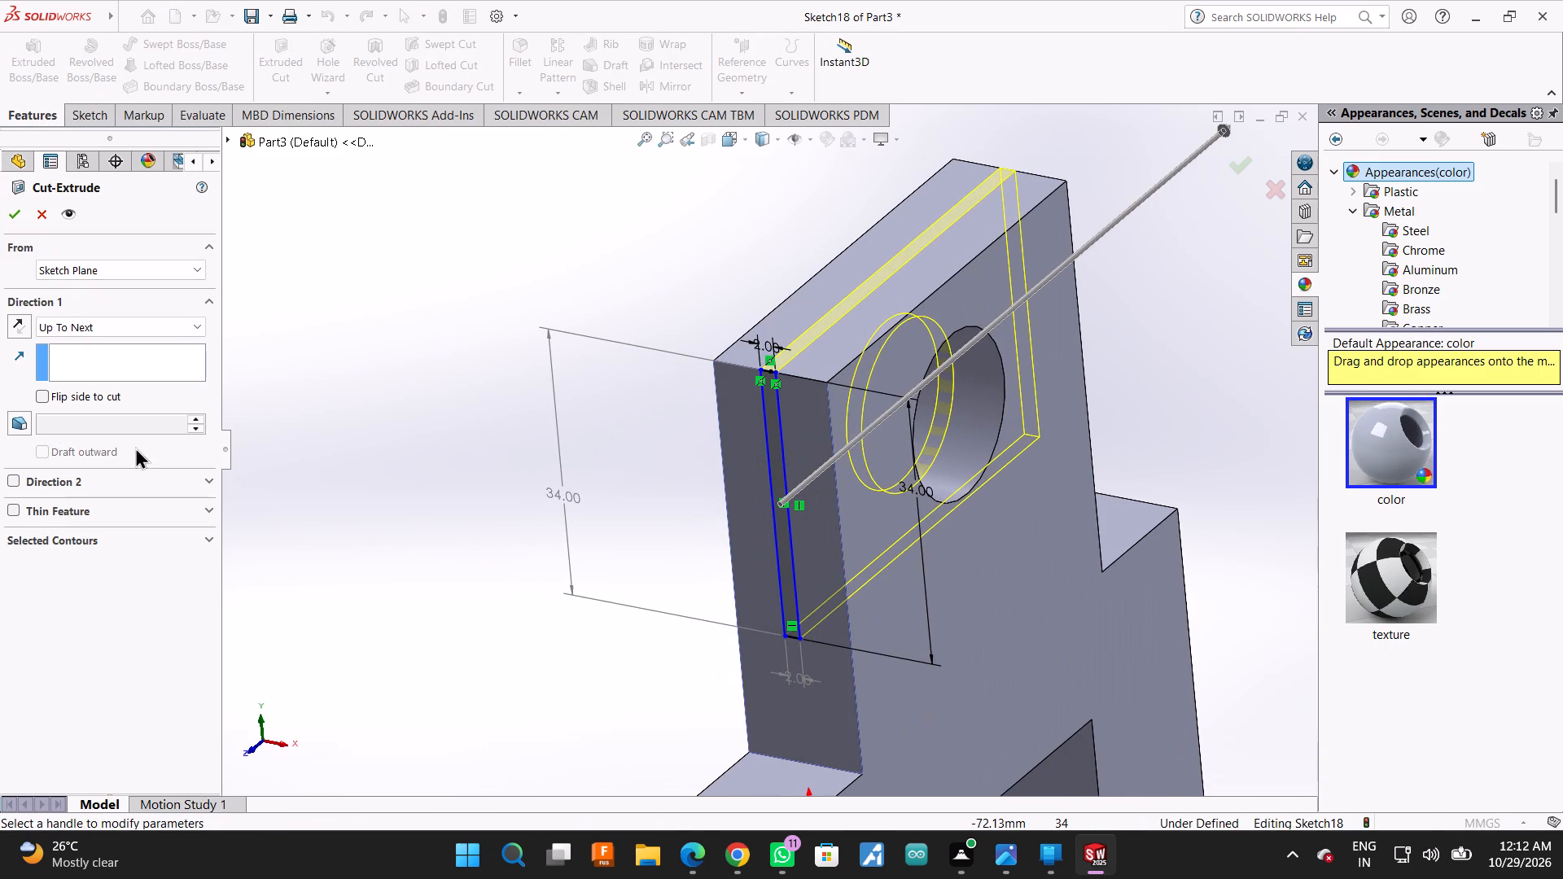
click(10, 220)
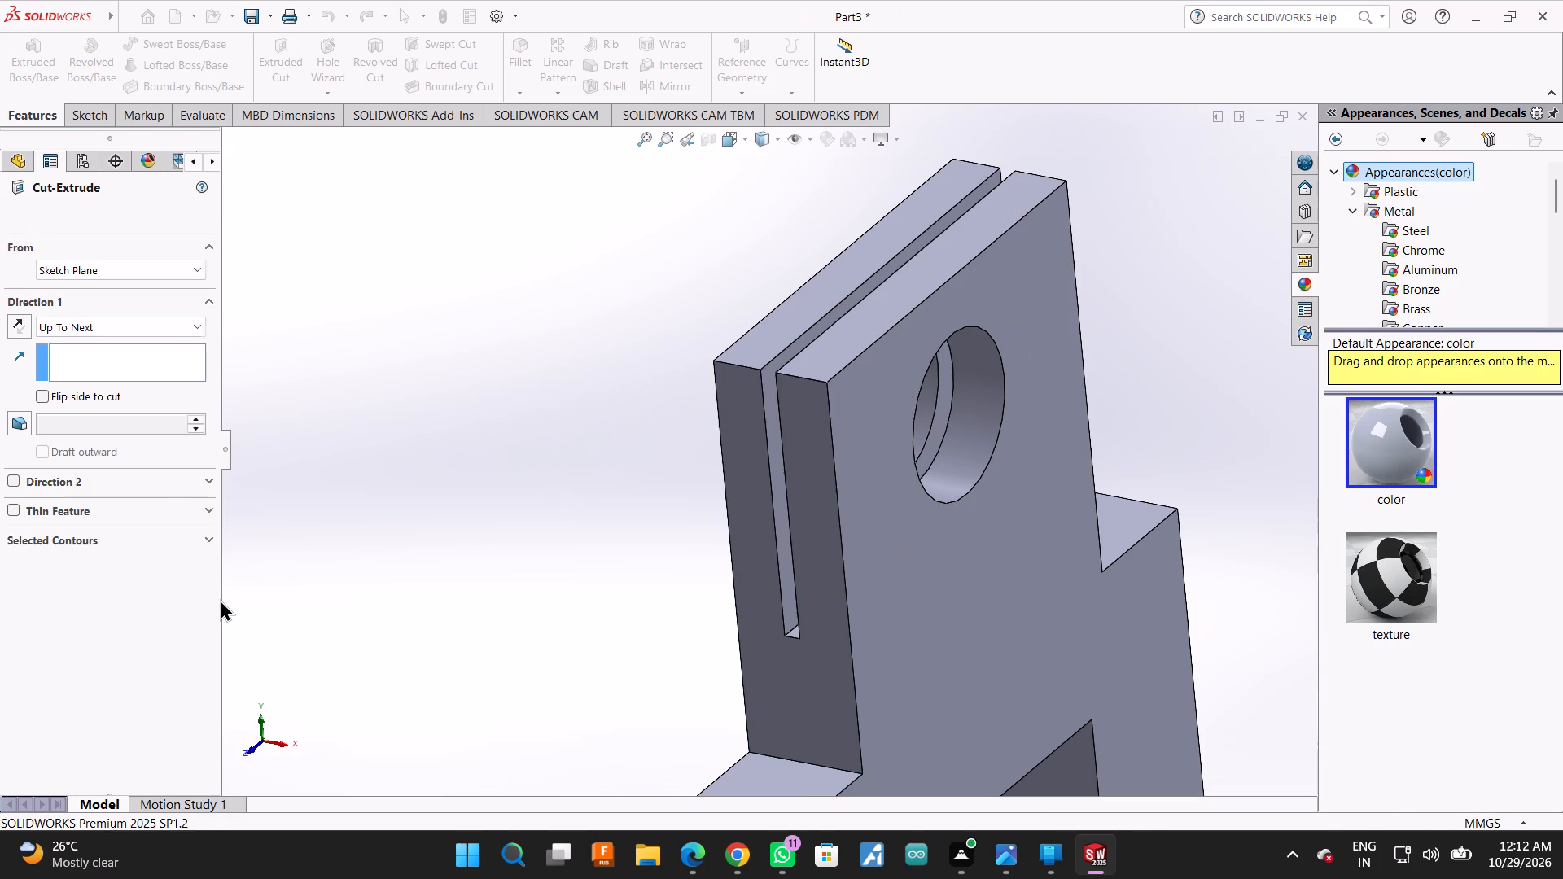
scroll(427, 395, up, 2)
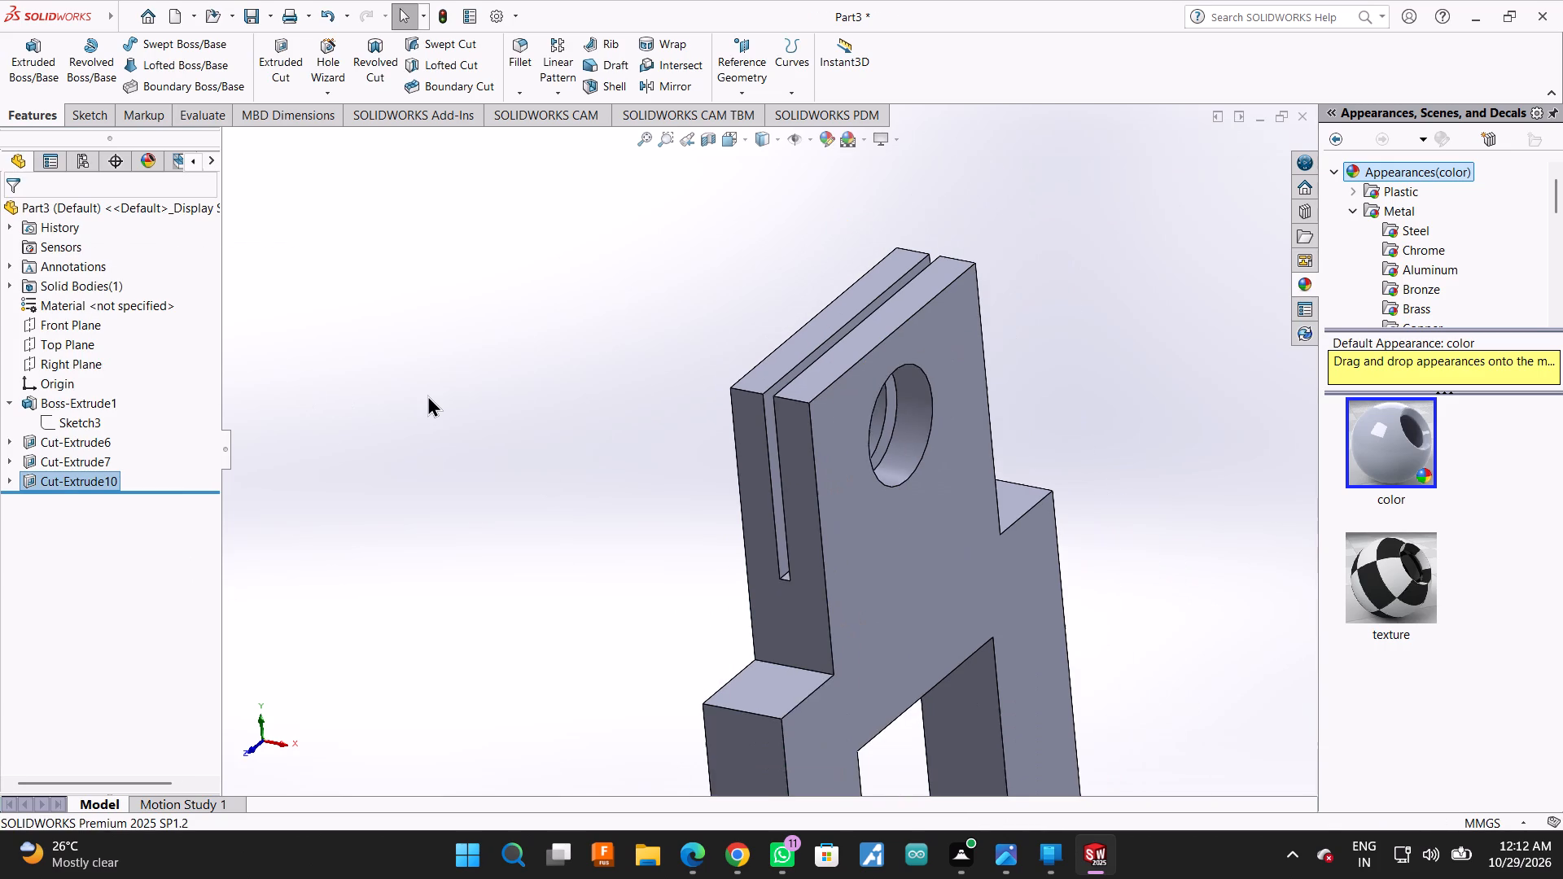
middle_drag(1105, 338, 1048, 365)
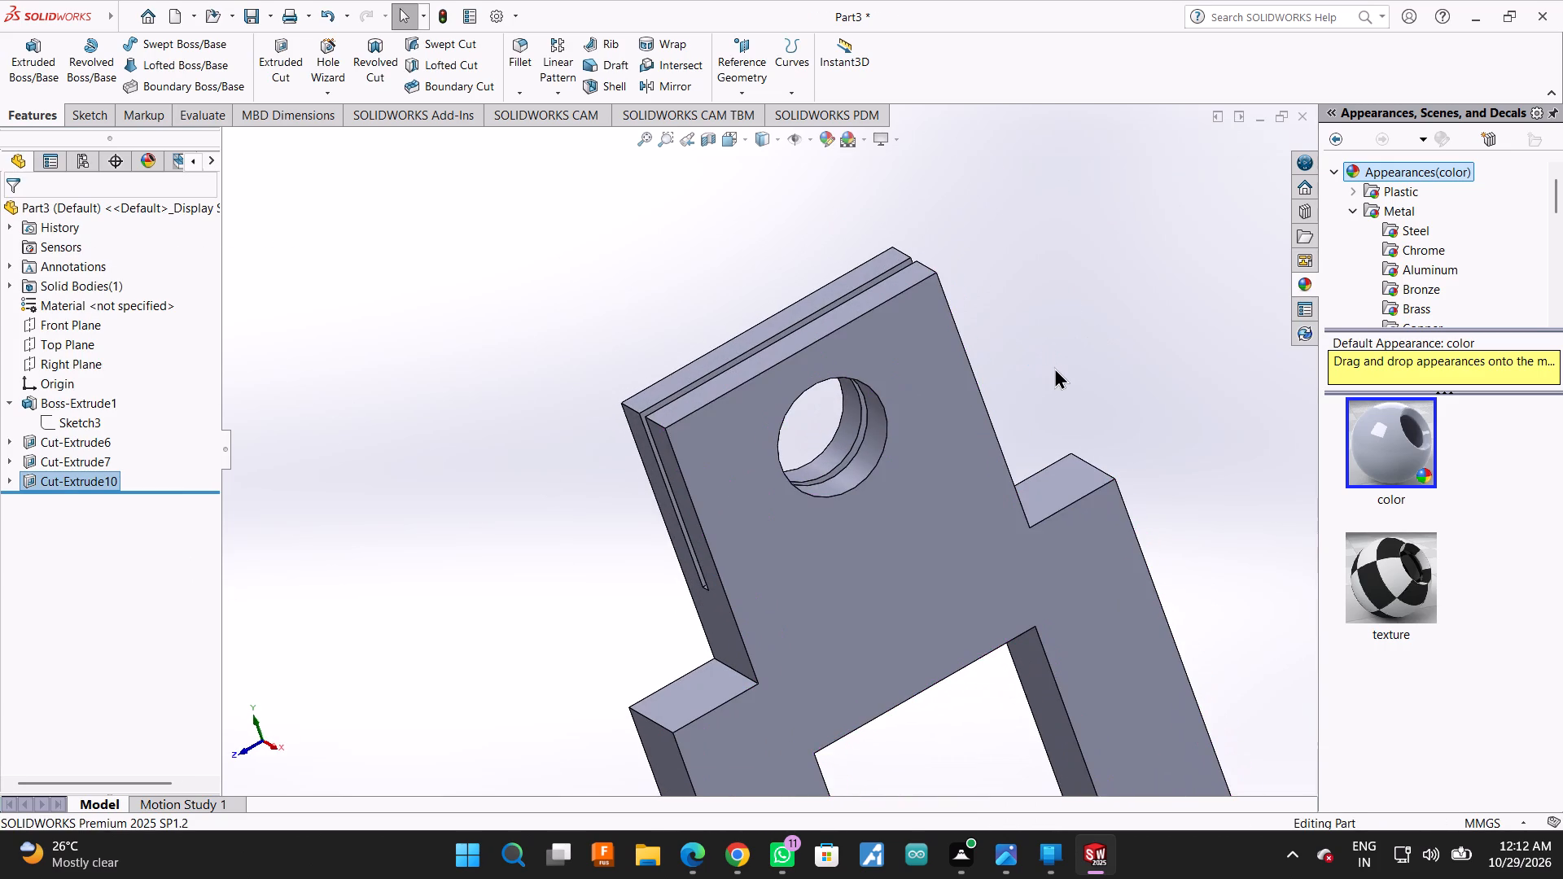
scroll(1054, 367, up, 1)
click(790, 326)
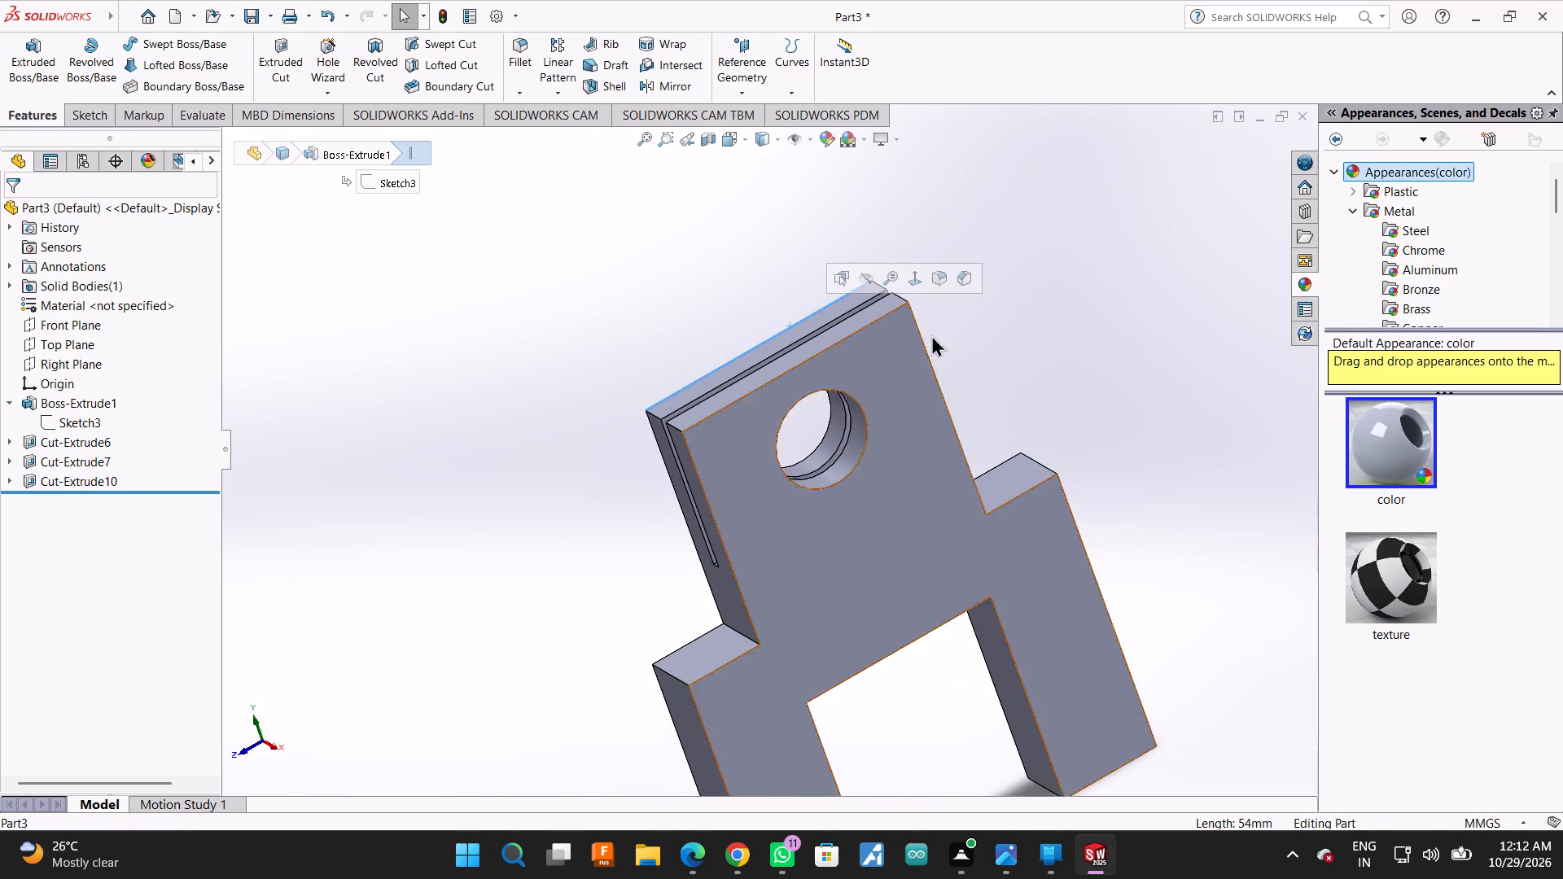
Open a sketch on the upper block's top face beside the slot and display the model with hidden lines visible.
click(1114, 354)
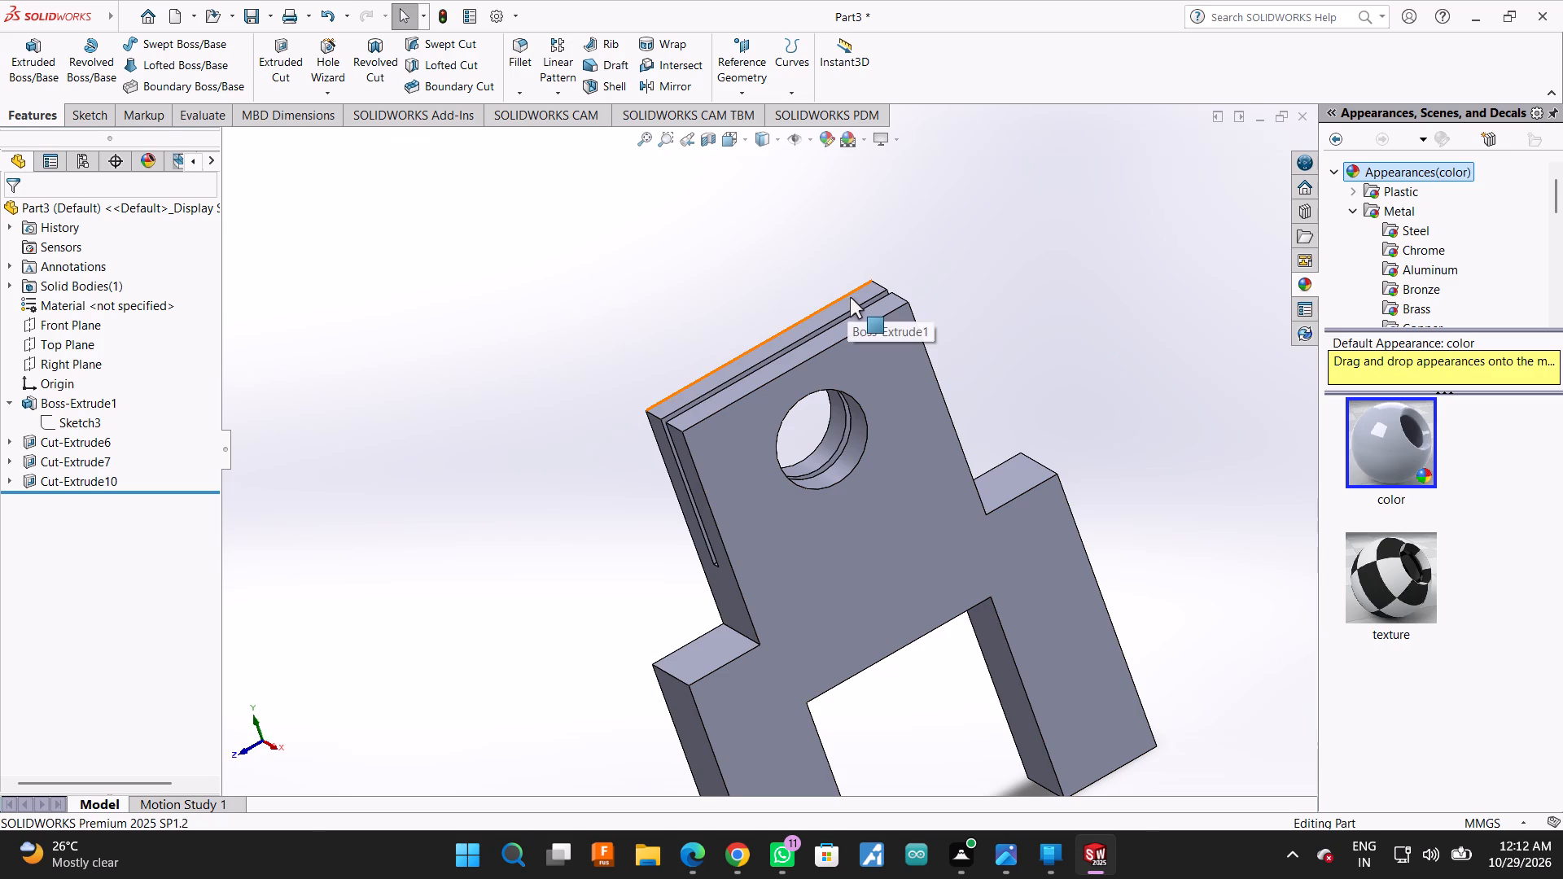
click(850, 297)
click(926, 249)
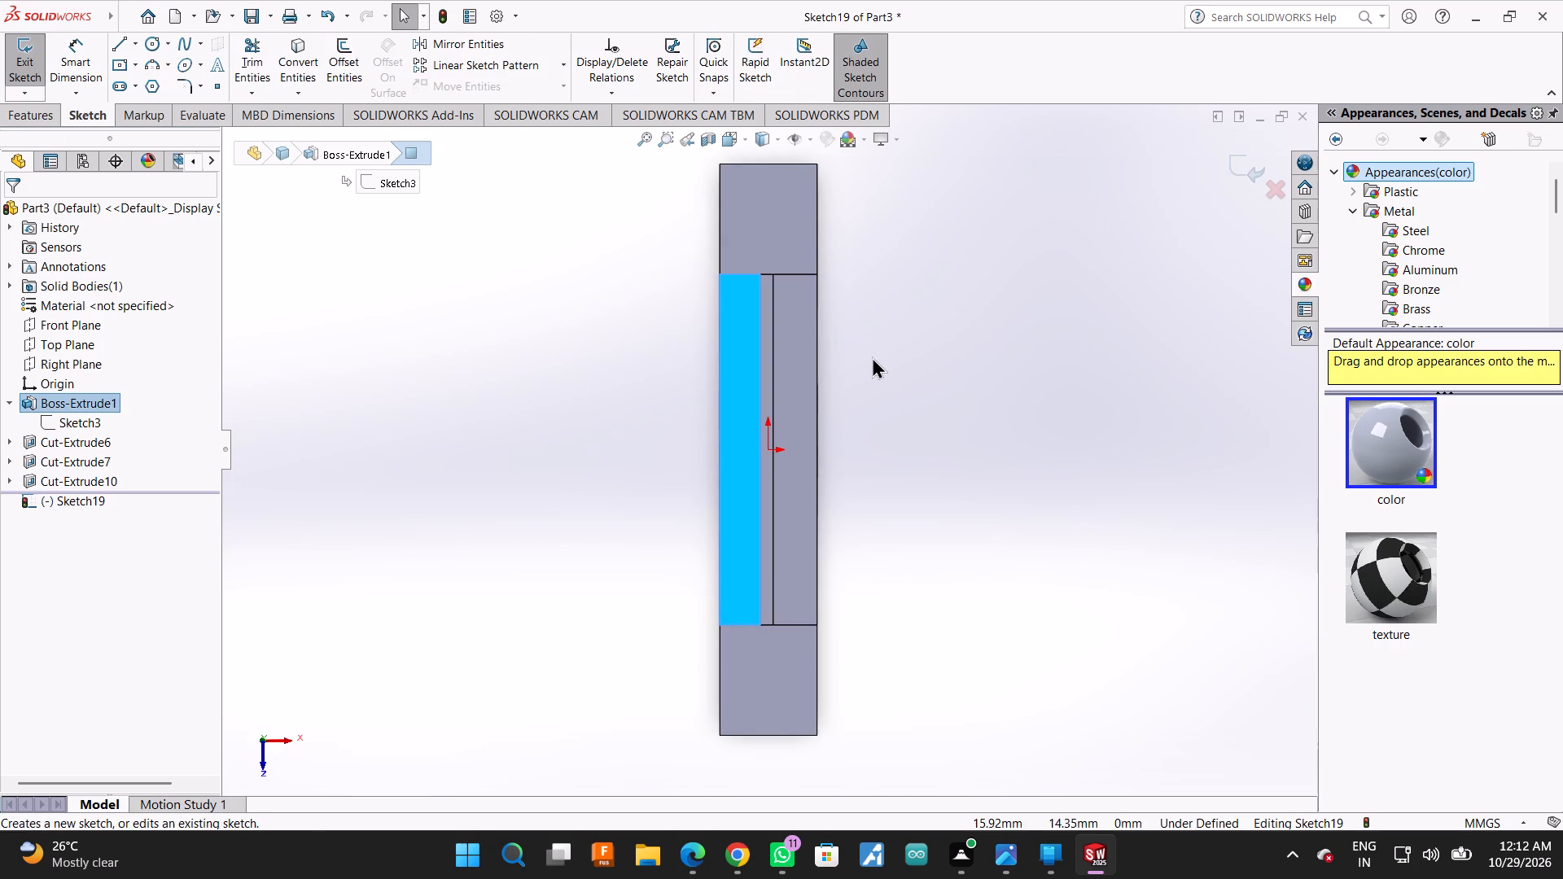
click(882, 356)
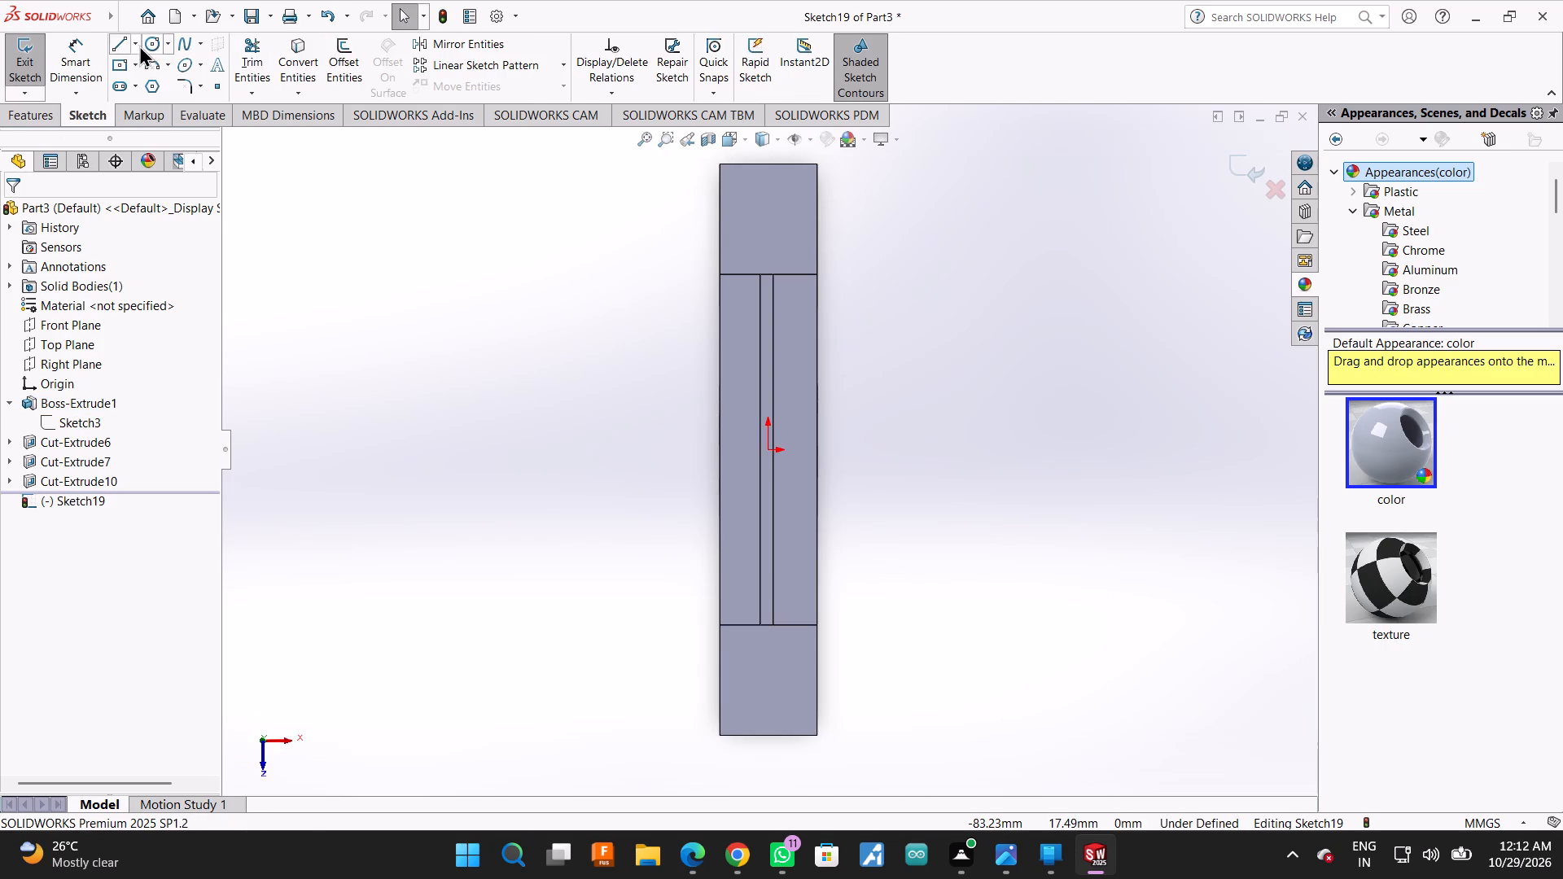
click(777, 138)
click(764, 228)
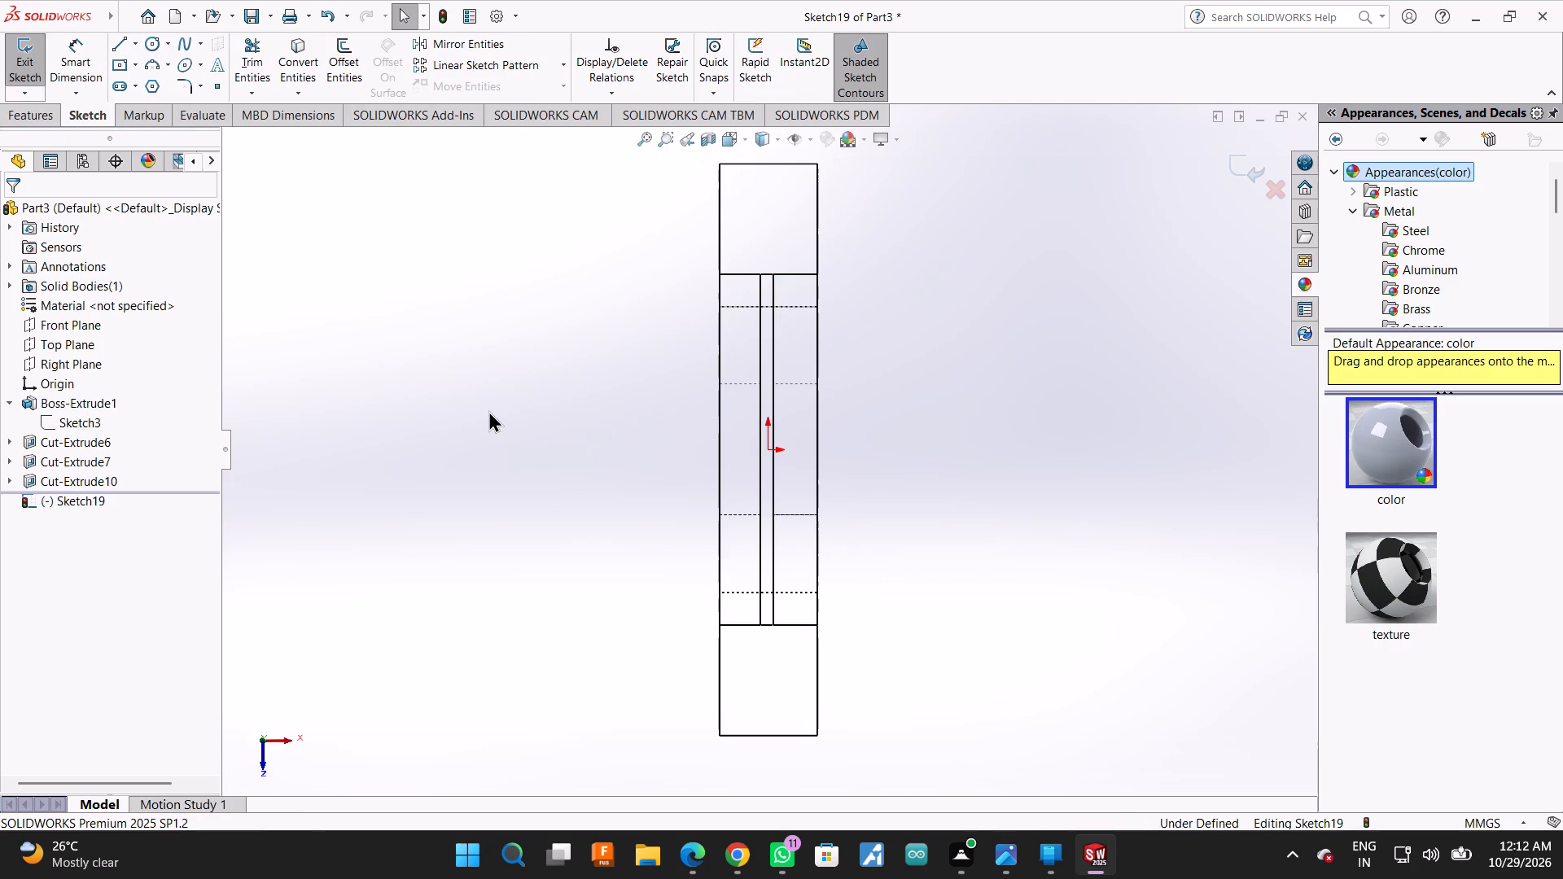
Sketch a circle of about 6.2 mm radius over the slot, centred about 17 mm directly below the origin.
click(150, 47)
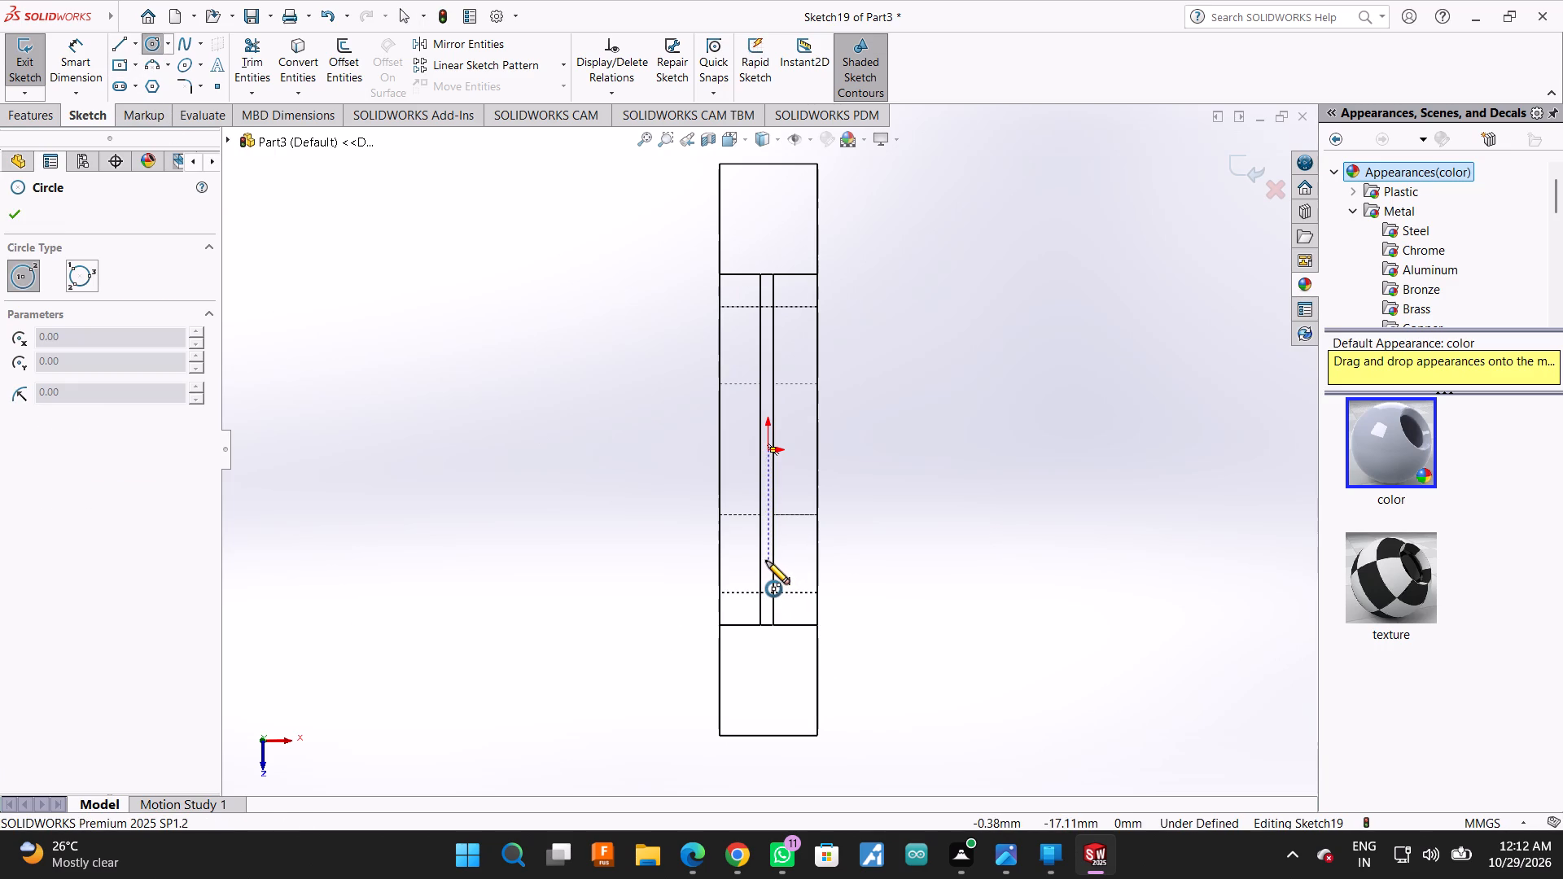
click(766, 561)
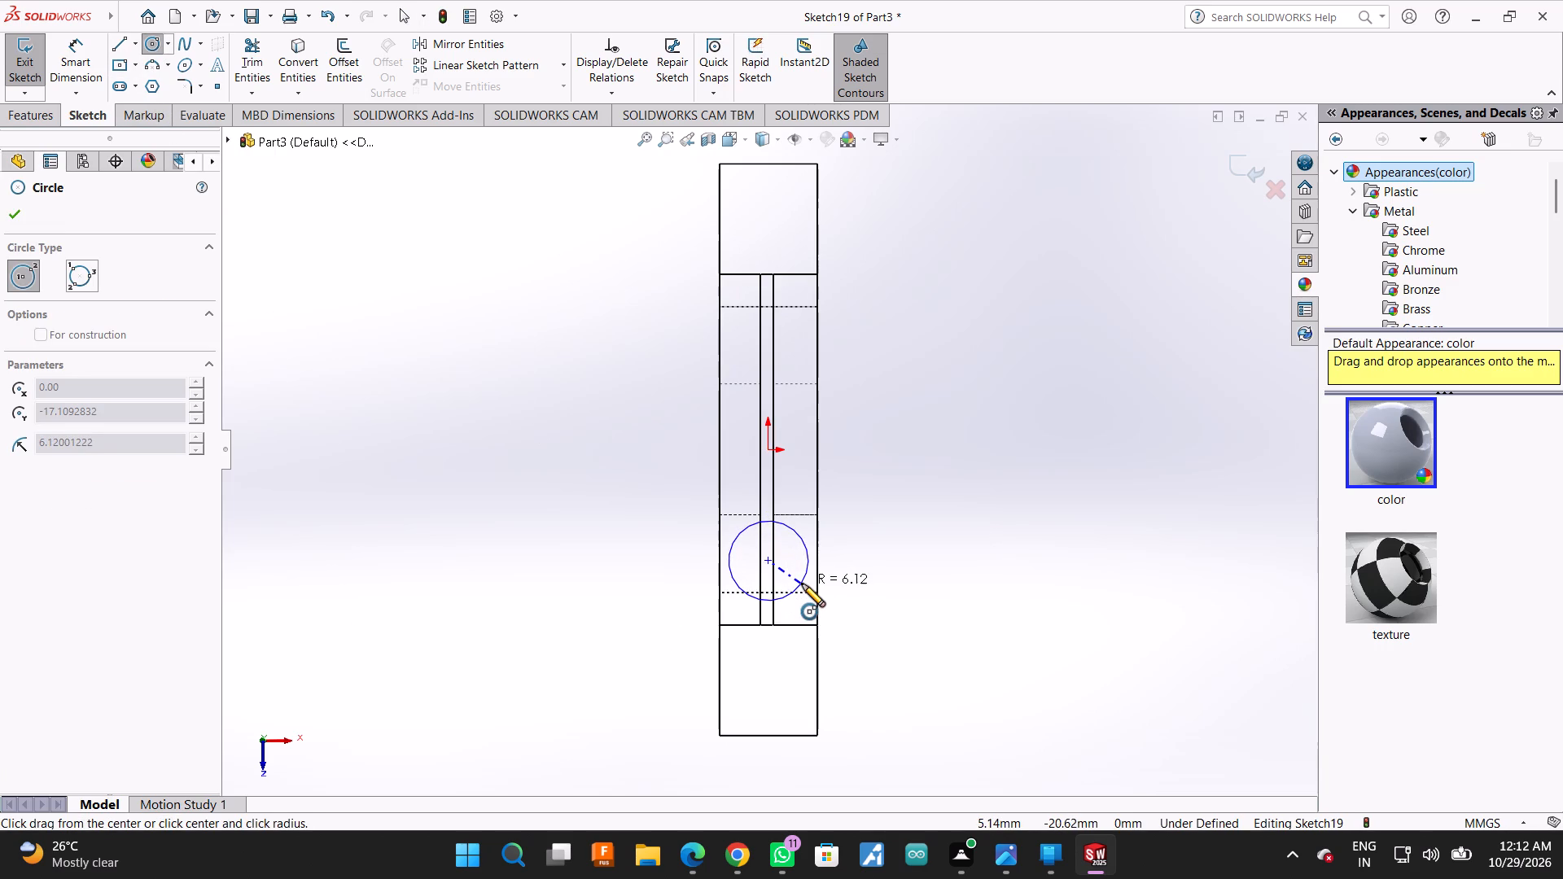
click(802, 584)
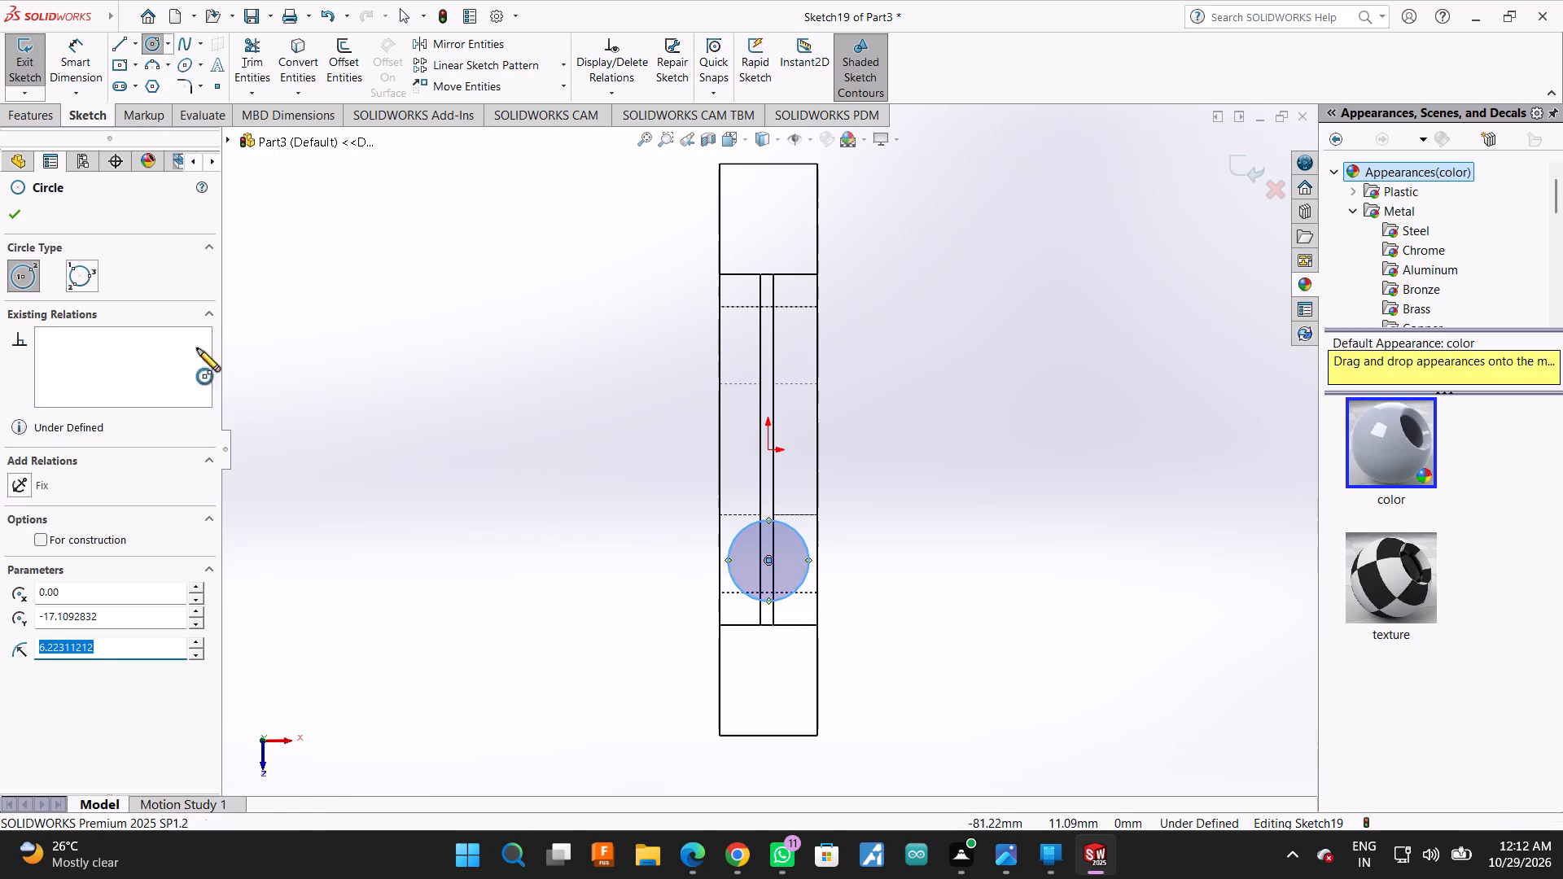
click(20, 209)
Dimension the circle's diameter as 10 mm.
click(79, 35)
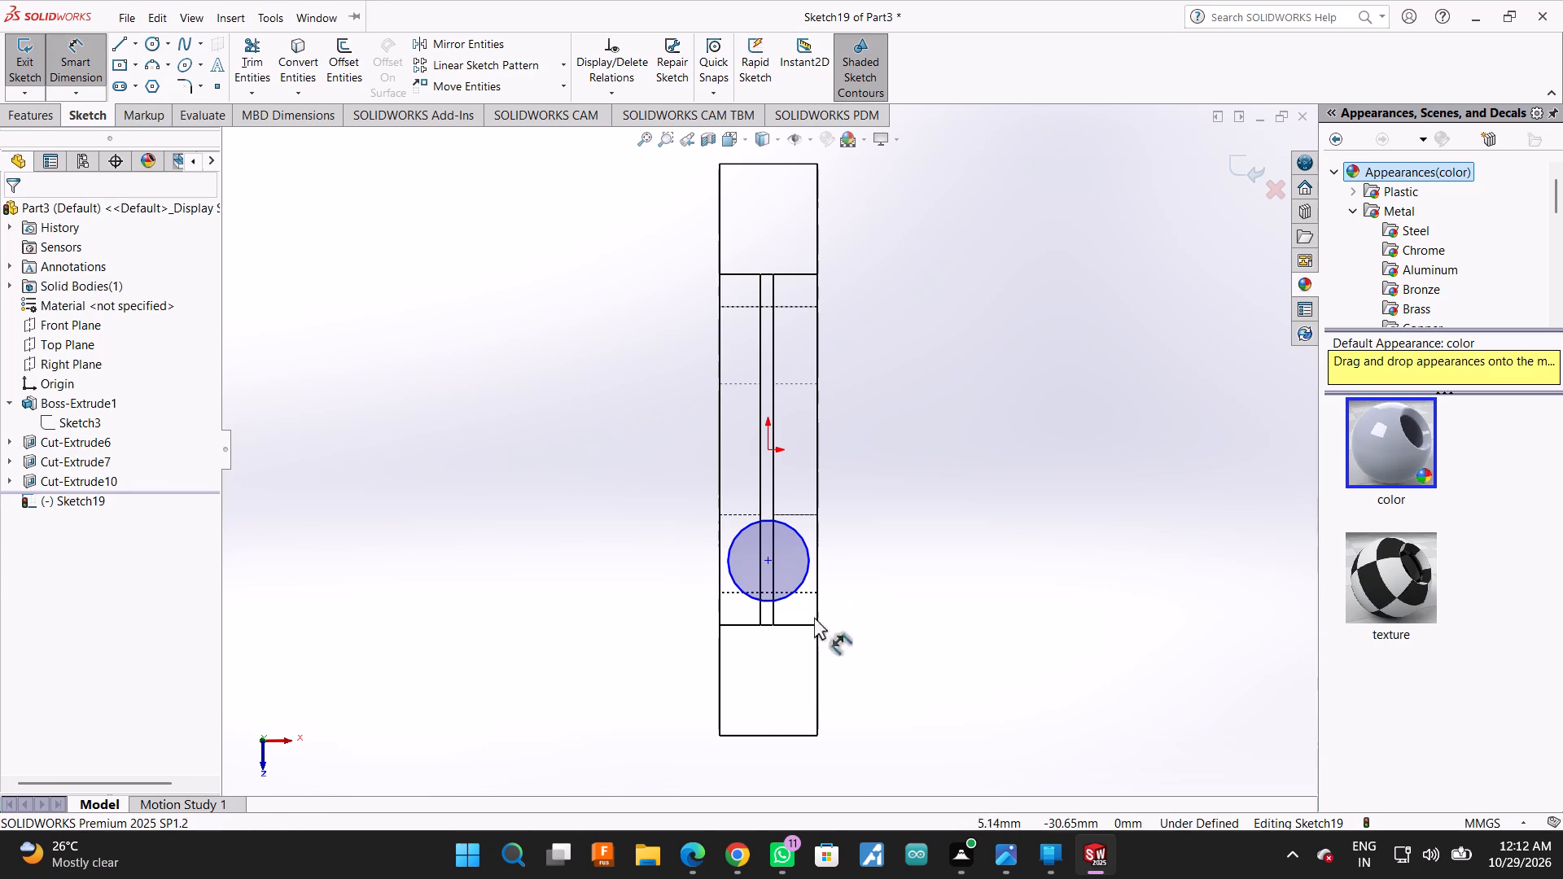
click(799, 536)
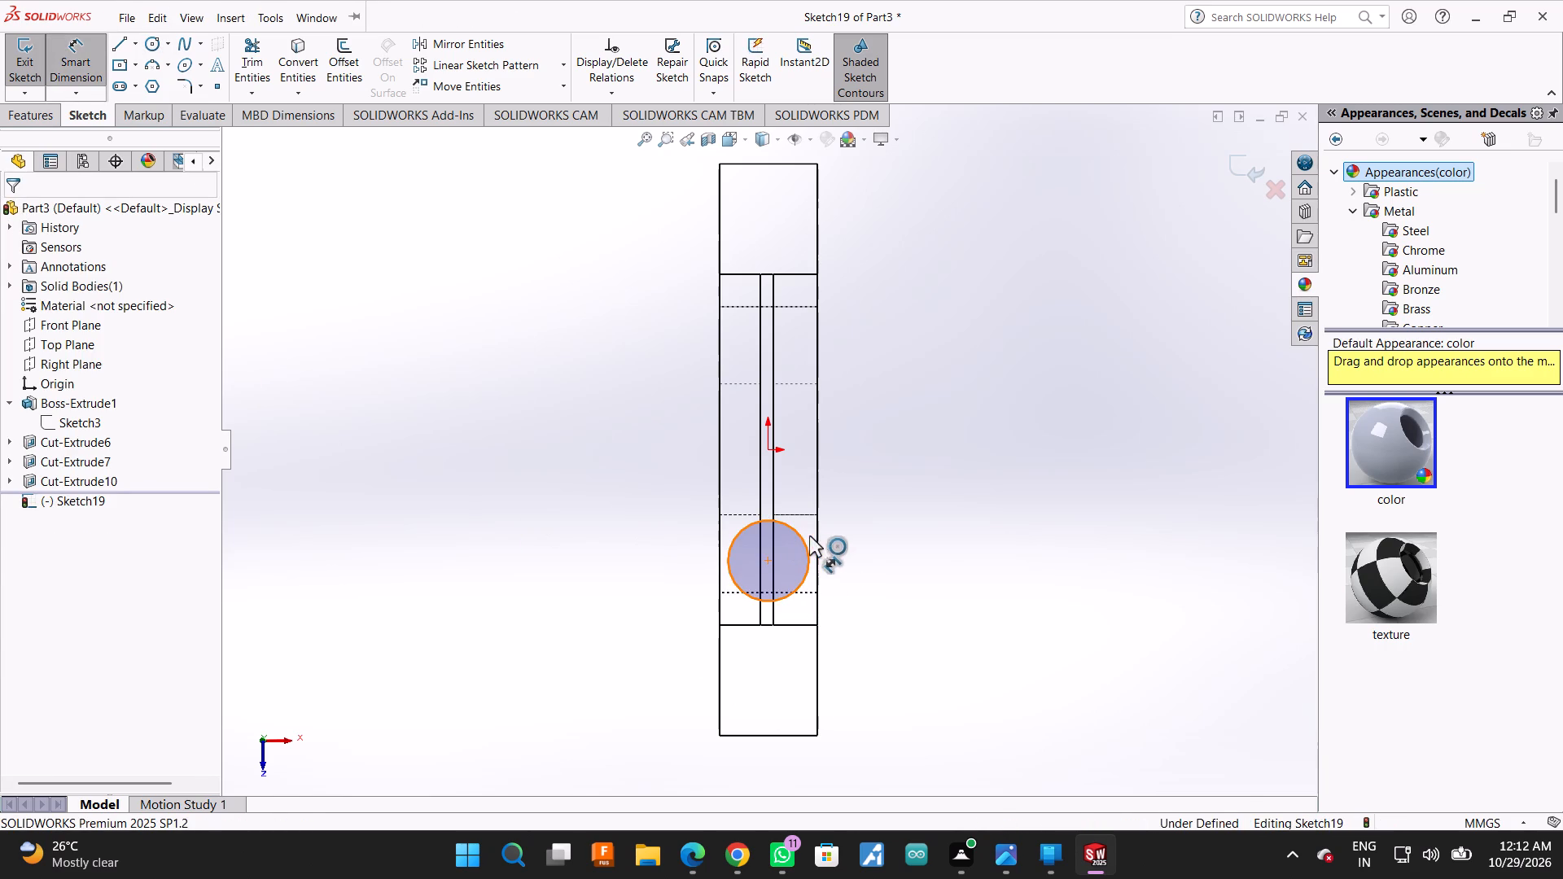
click(1069, 514)
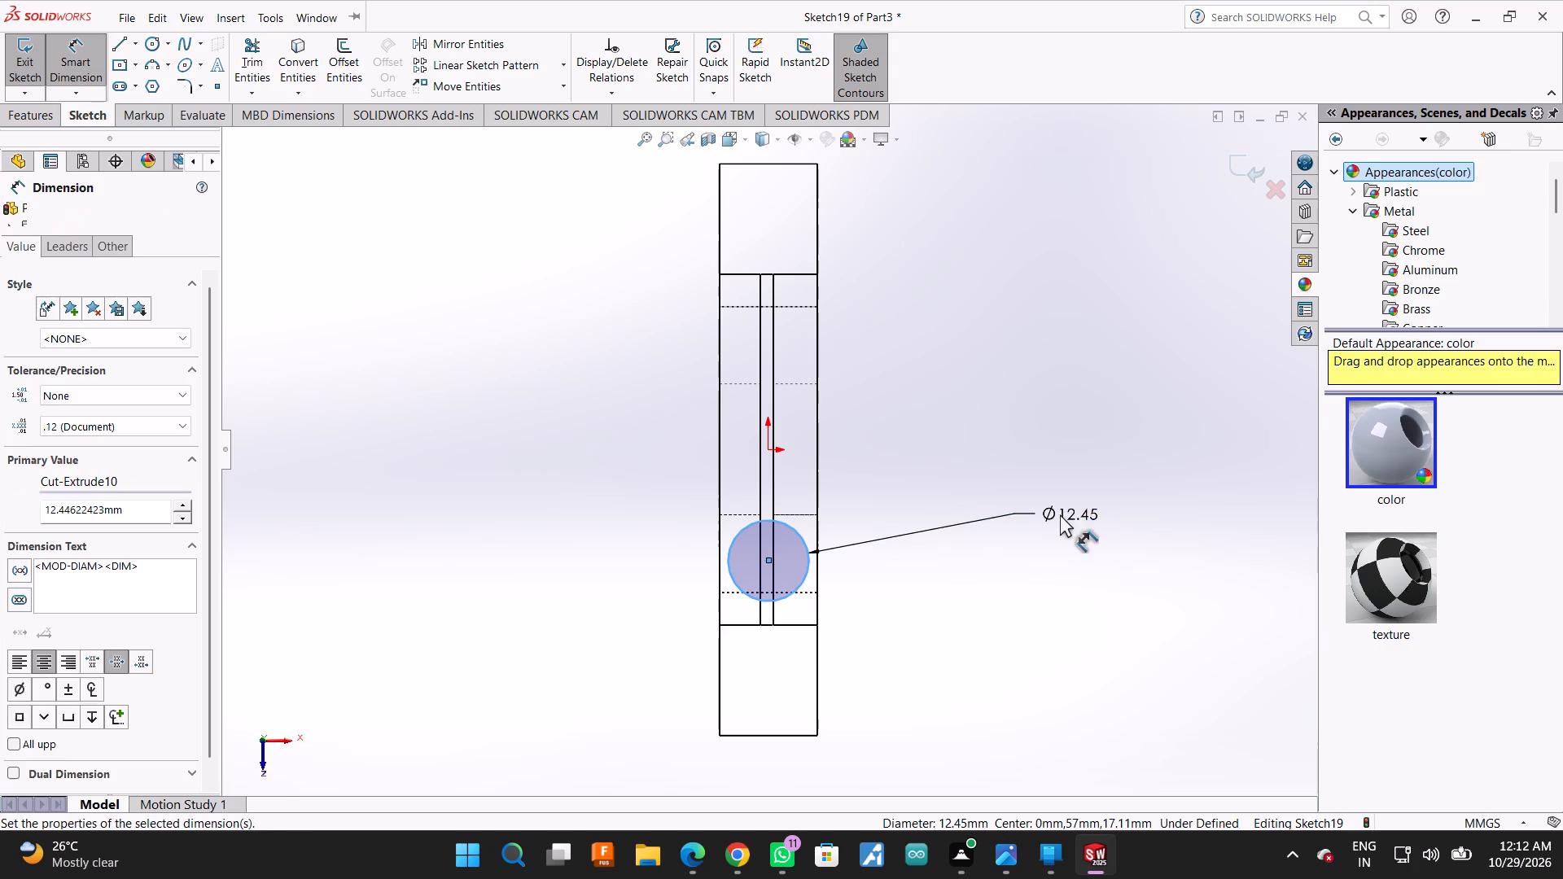
text(10)
key(Return)
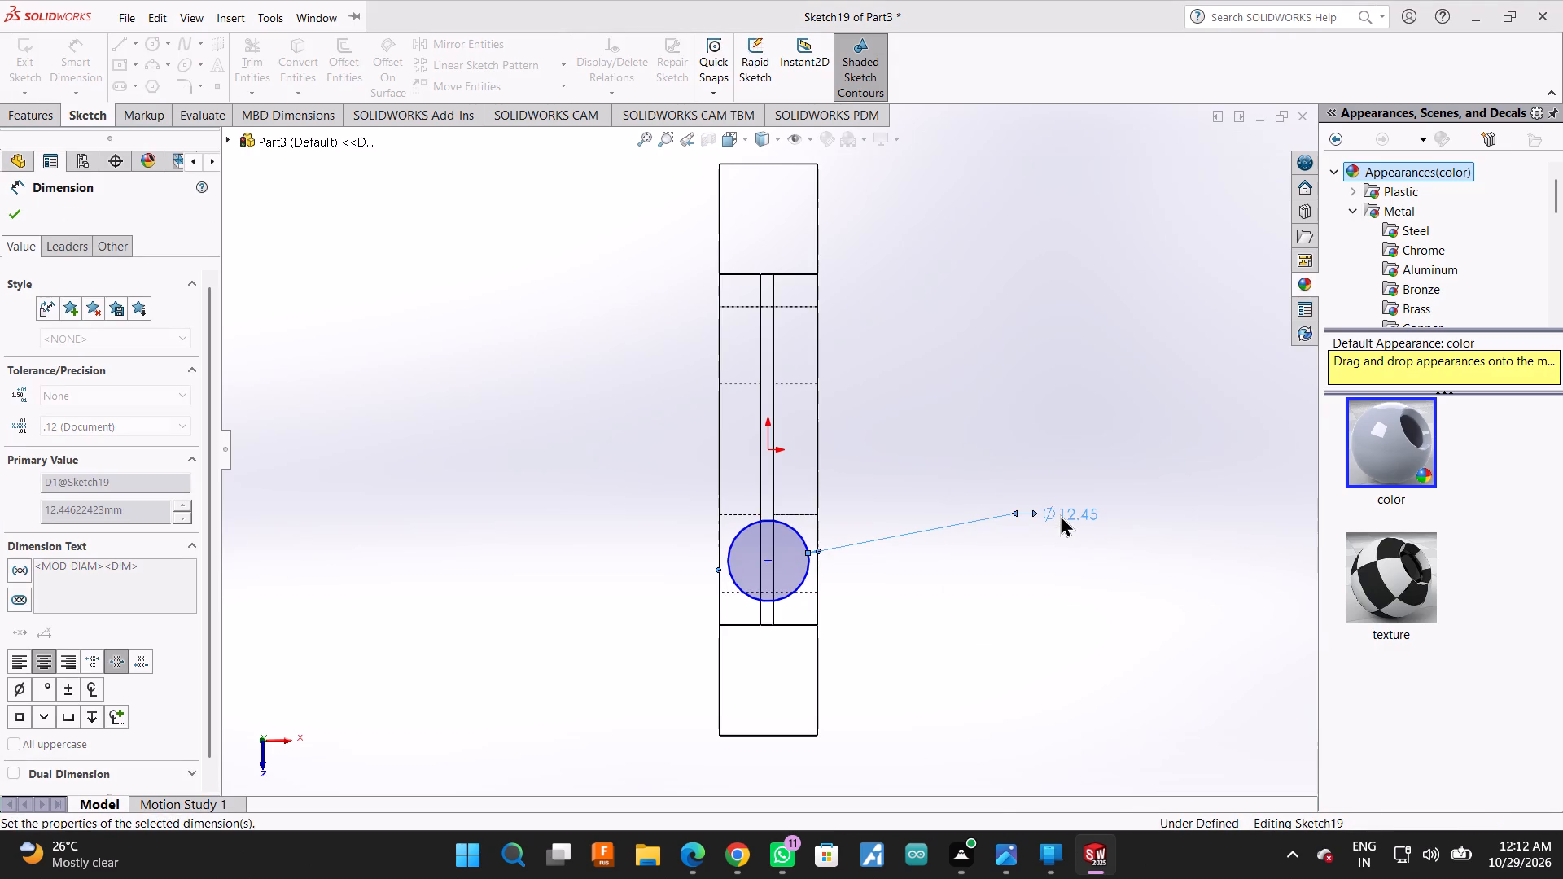
click(787, 590)
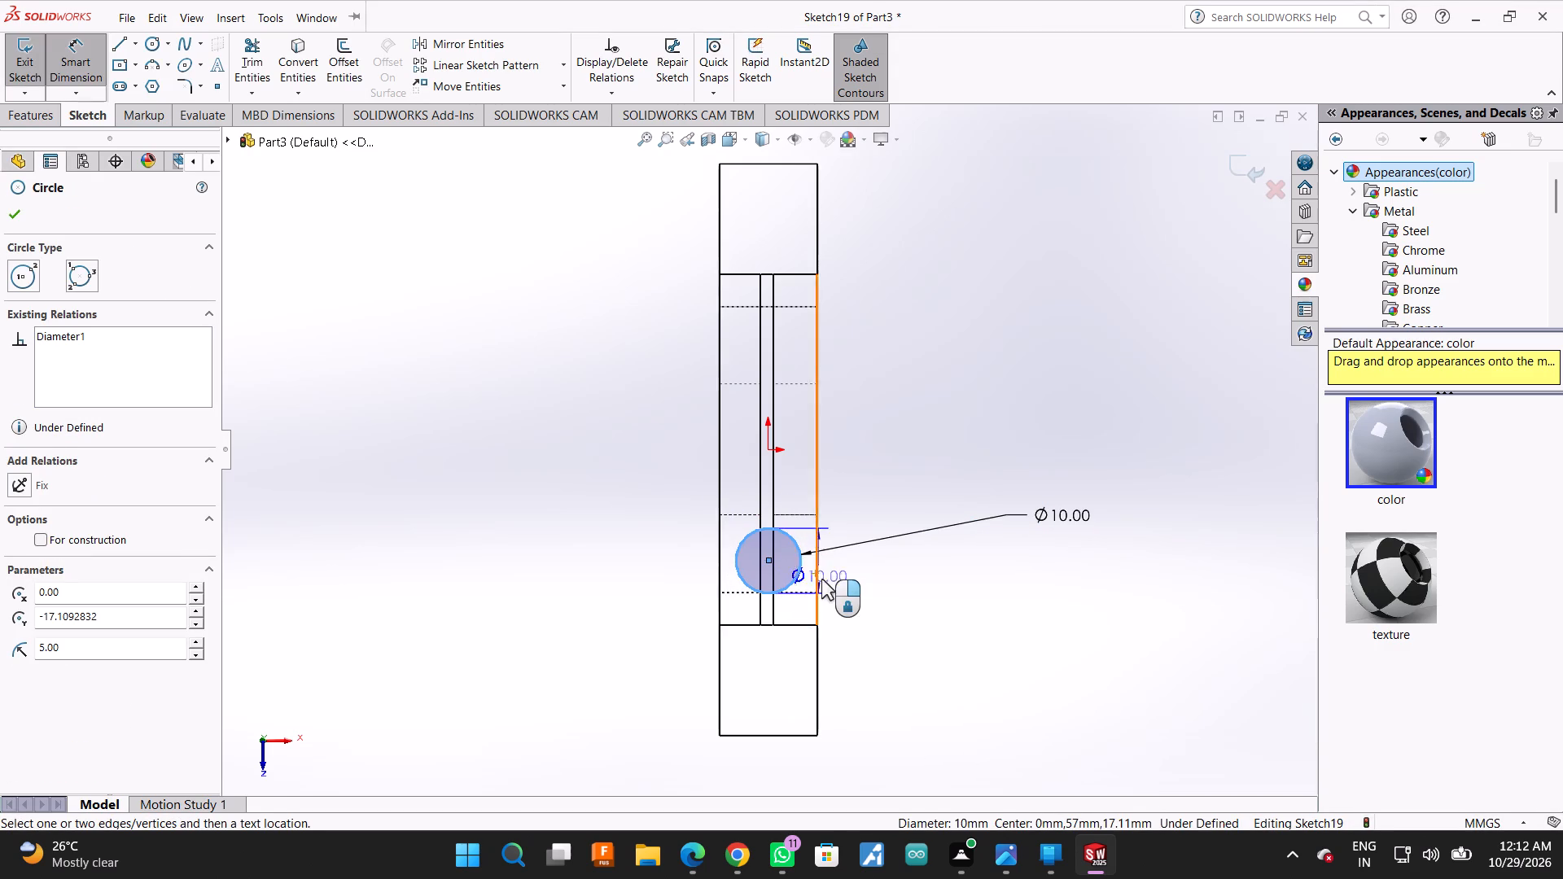
key(Escape)
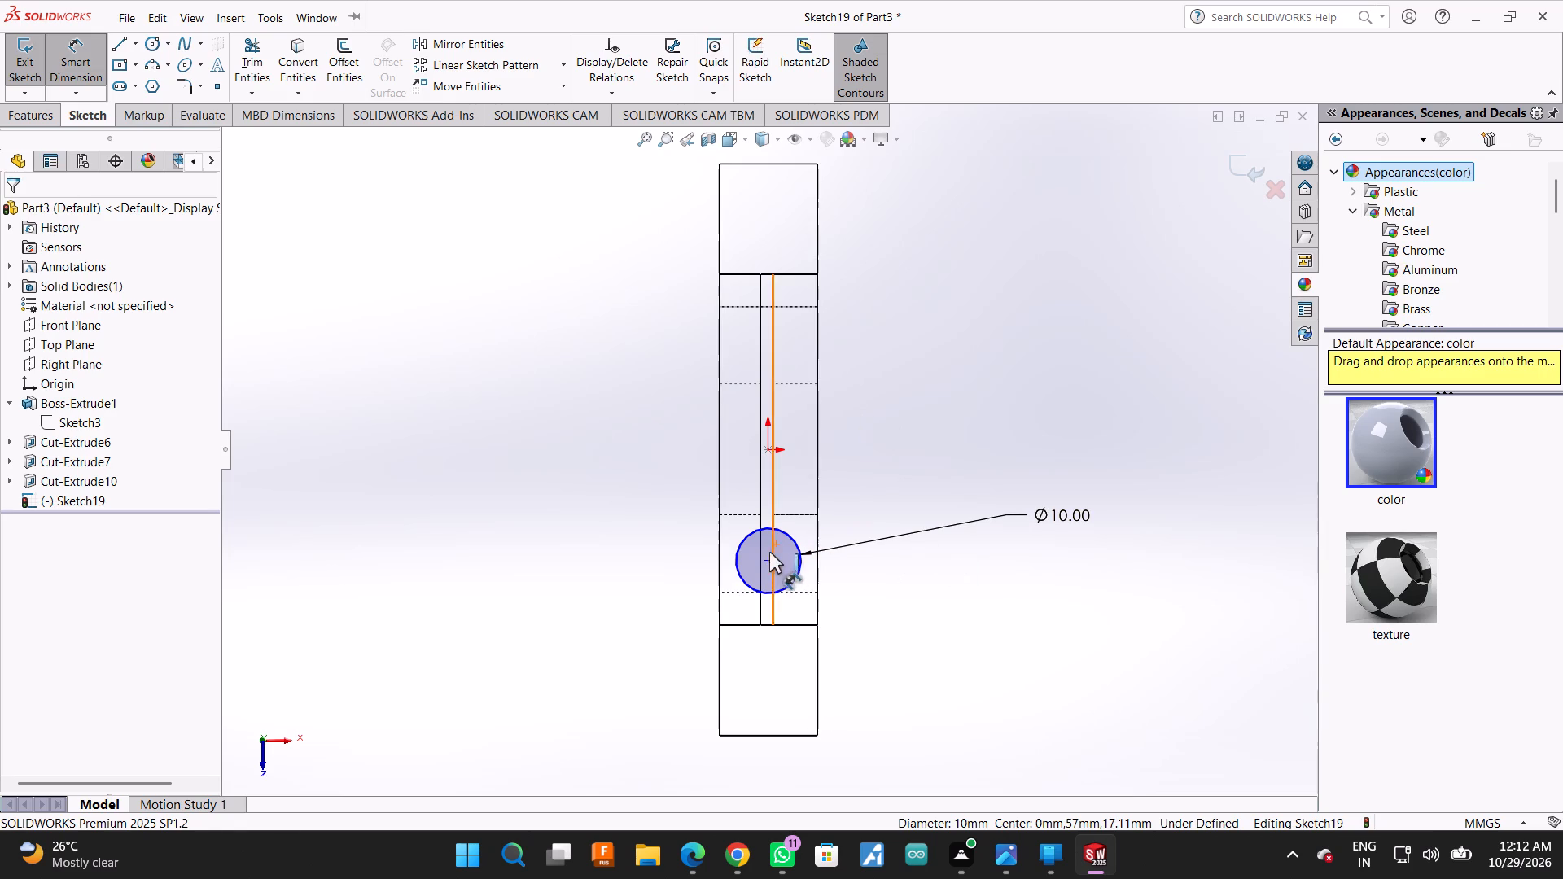
Dimension the circle's centre 7 mm from the nearest hidden edge of the large through hole.
click(769, 562)
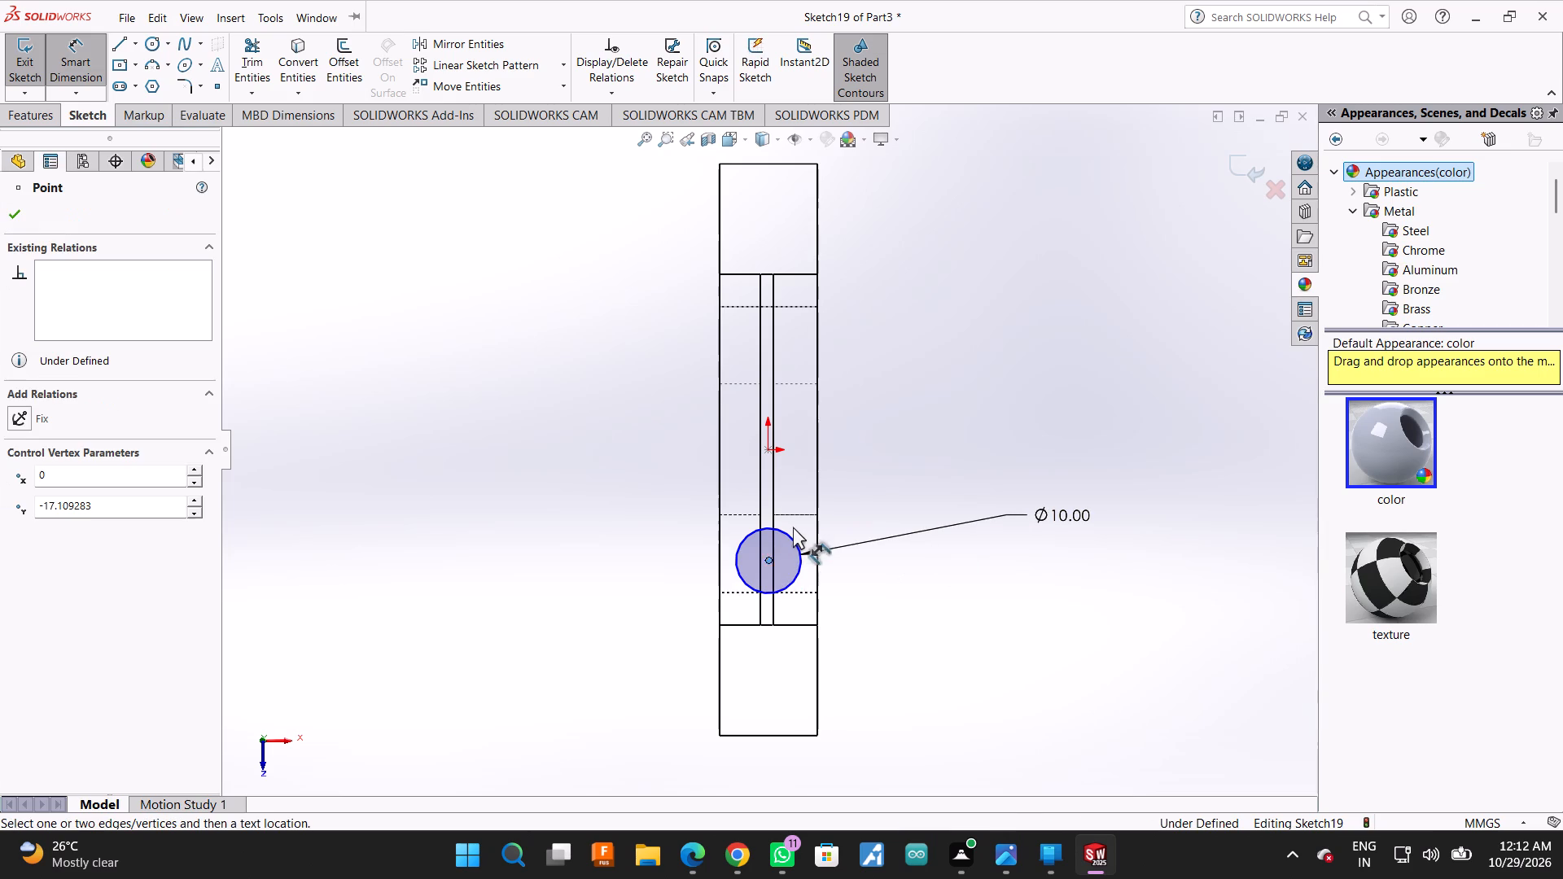
click(790, 515)
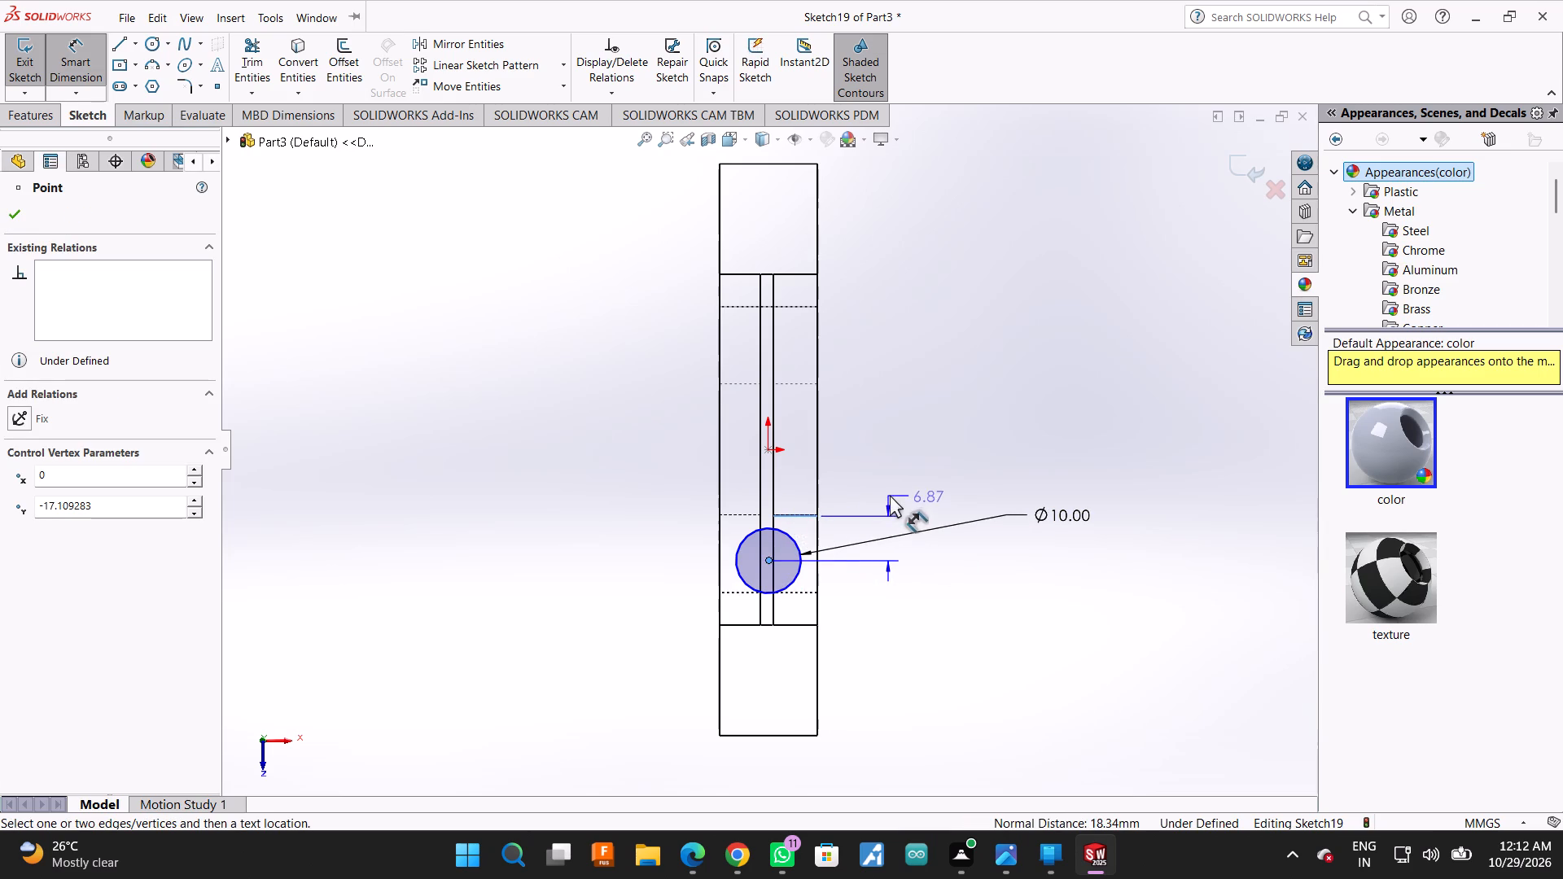
double_click(898, 533)
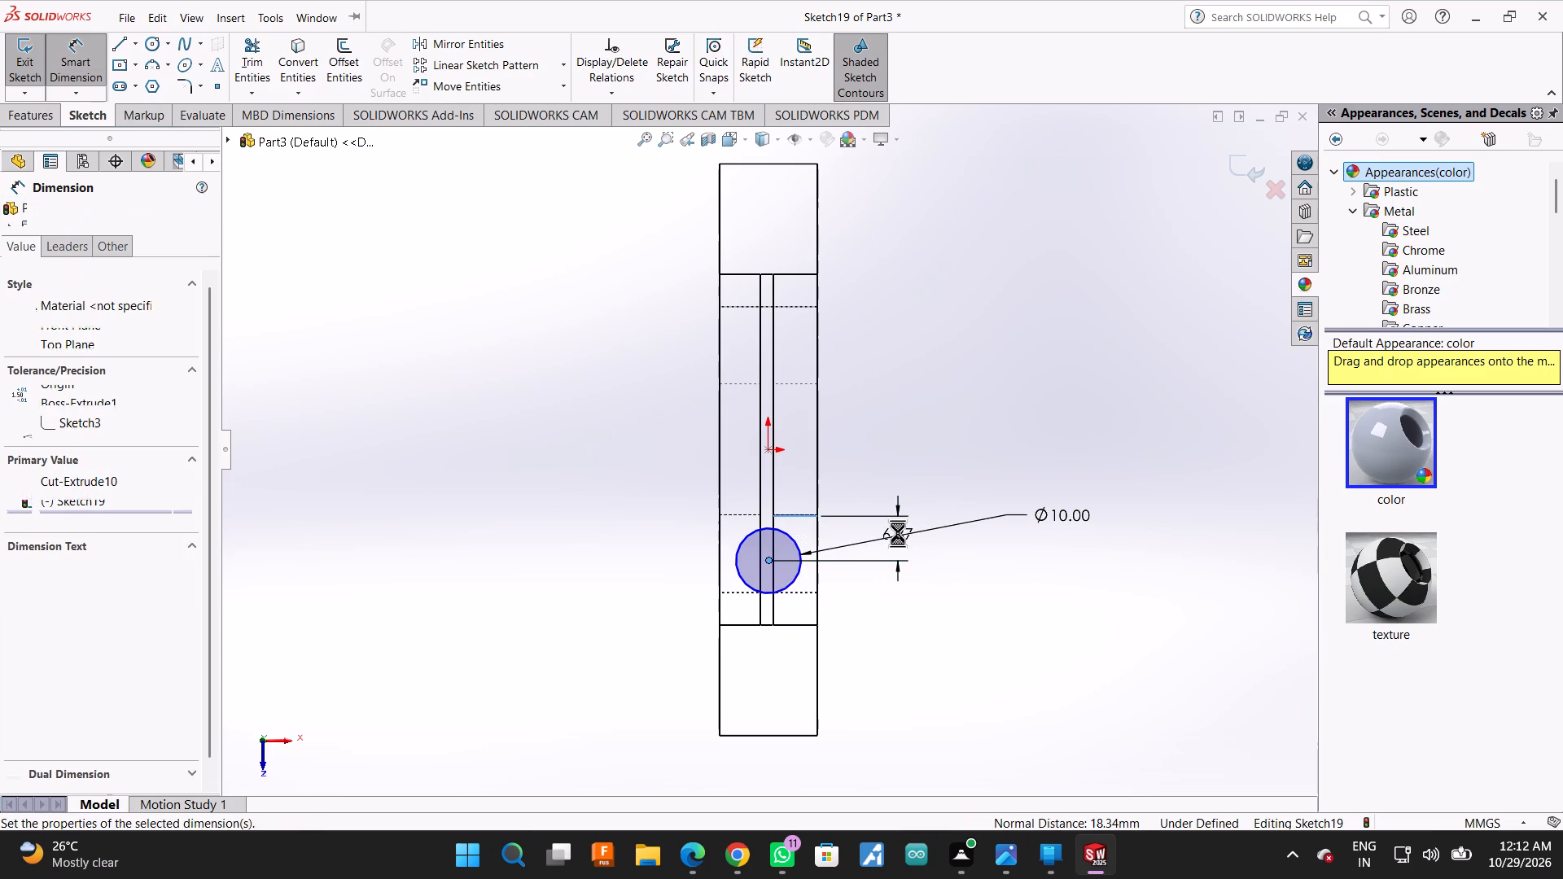
key(7)
key(Return)
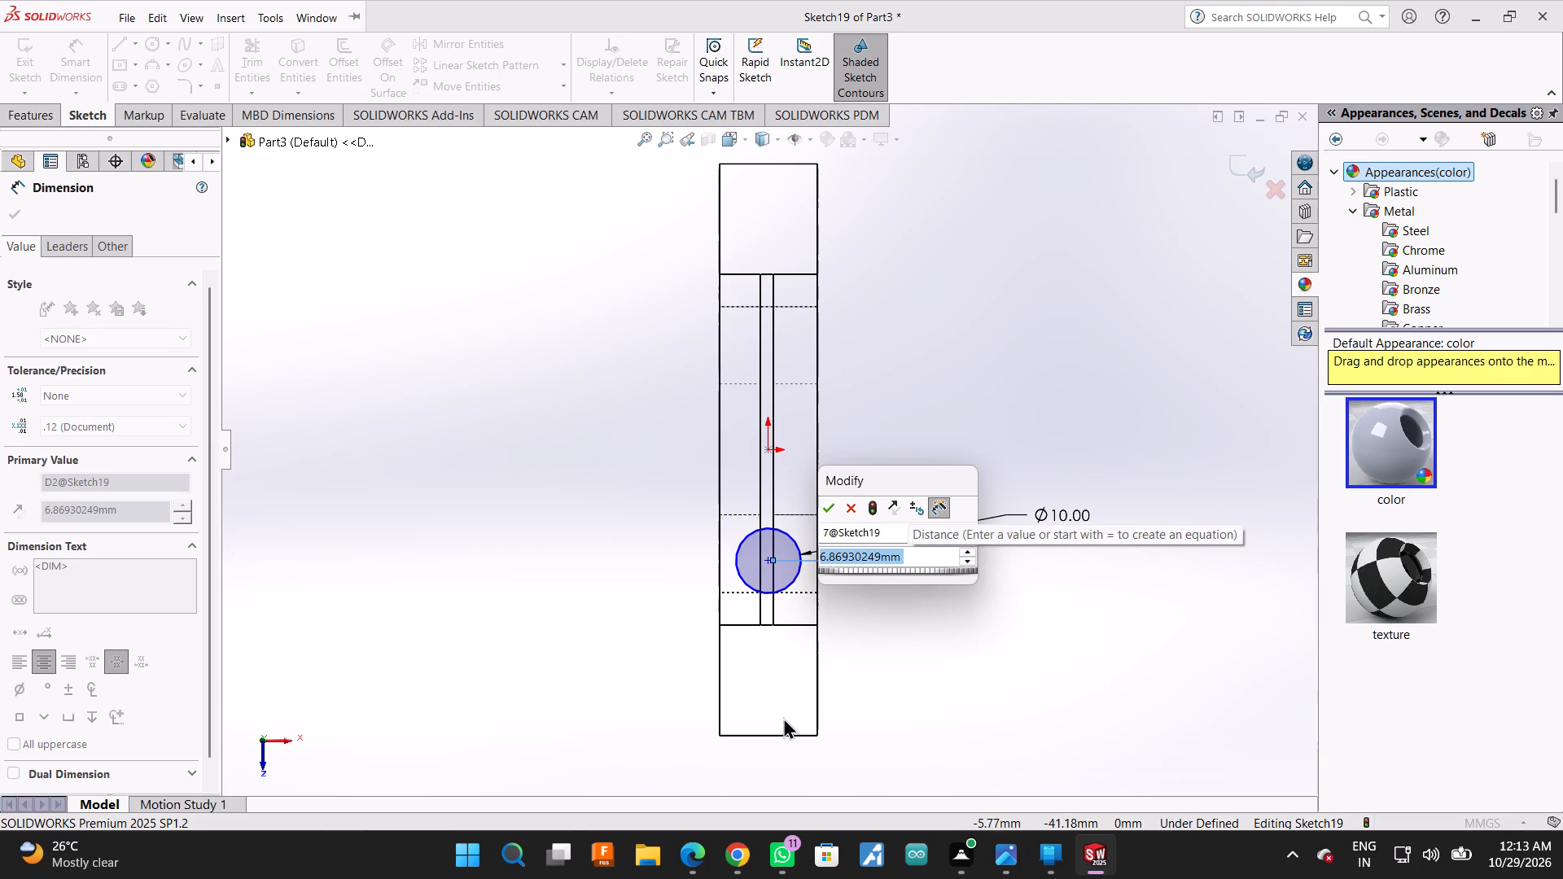
key(7)
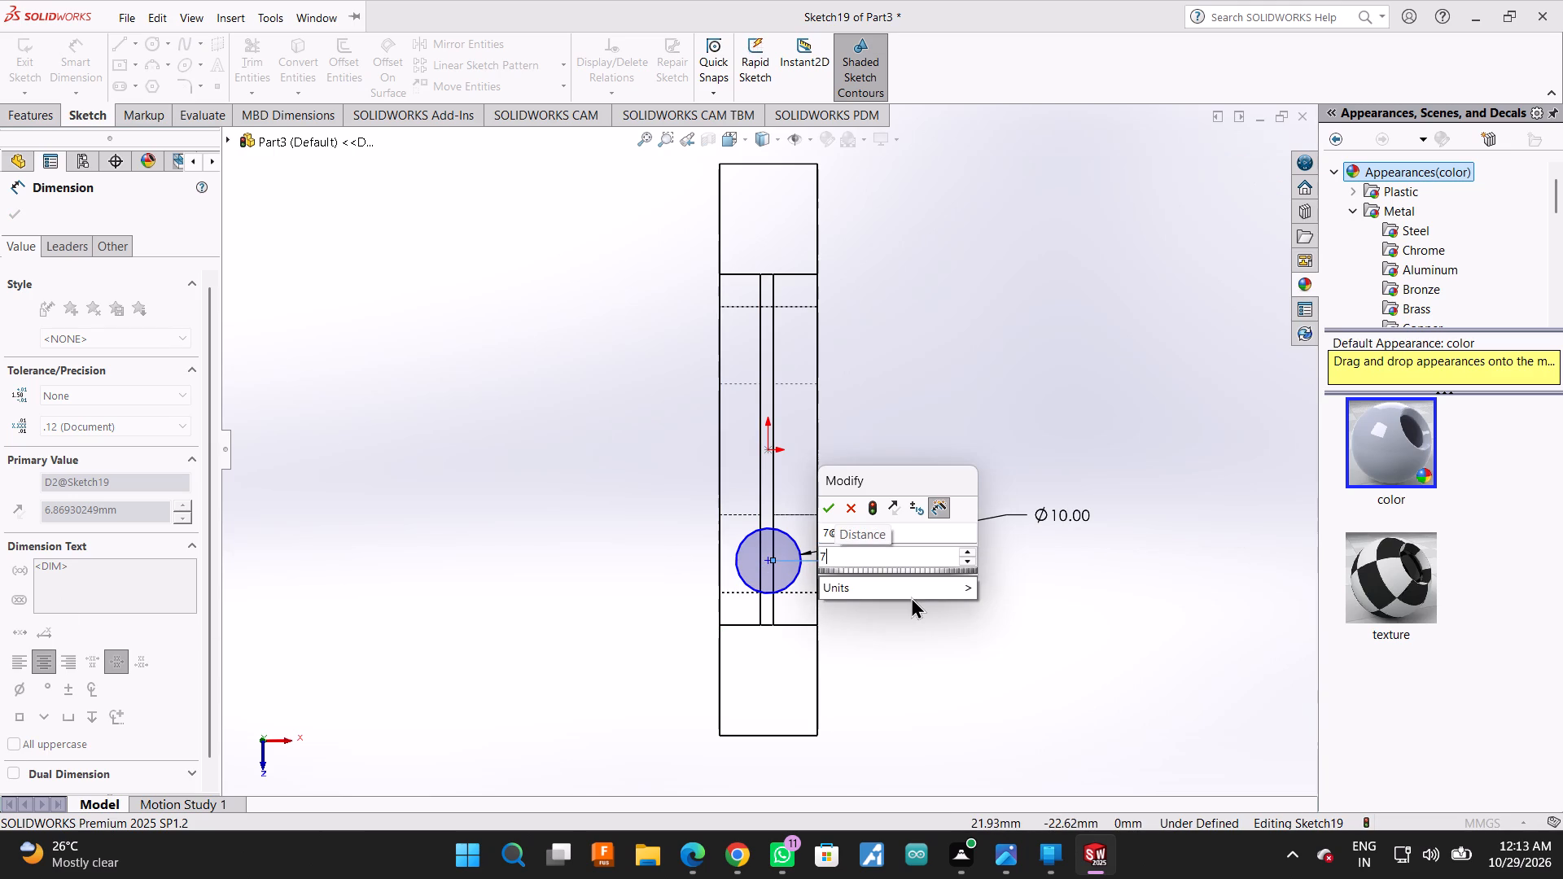
key(Return)
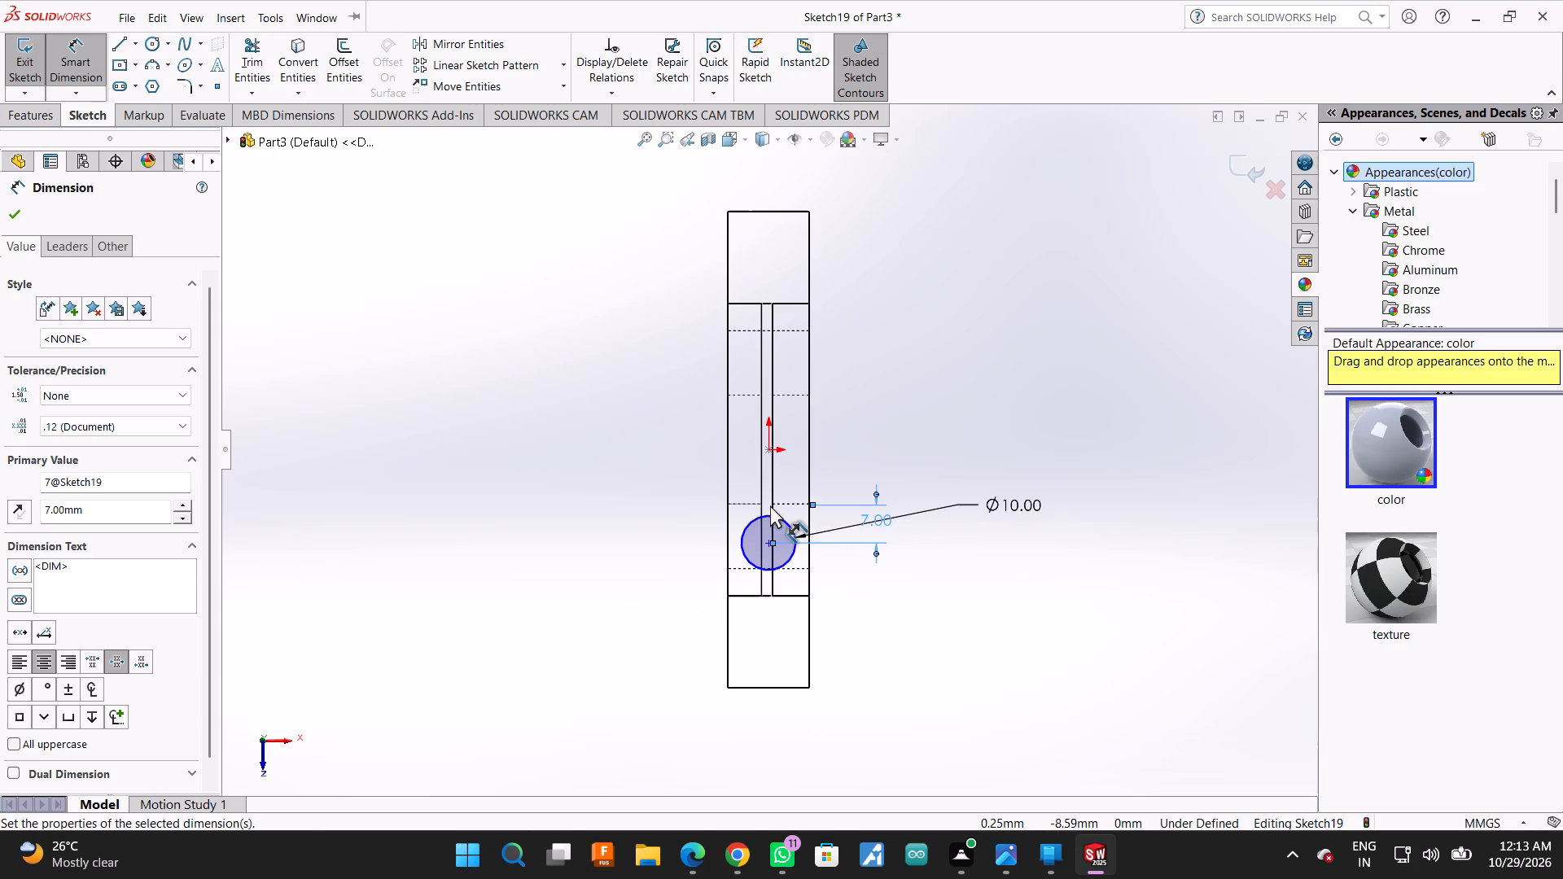
scroll(770, 505, up, 1)
scroll(787, 327, down, 2)
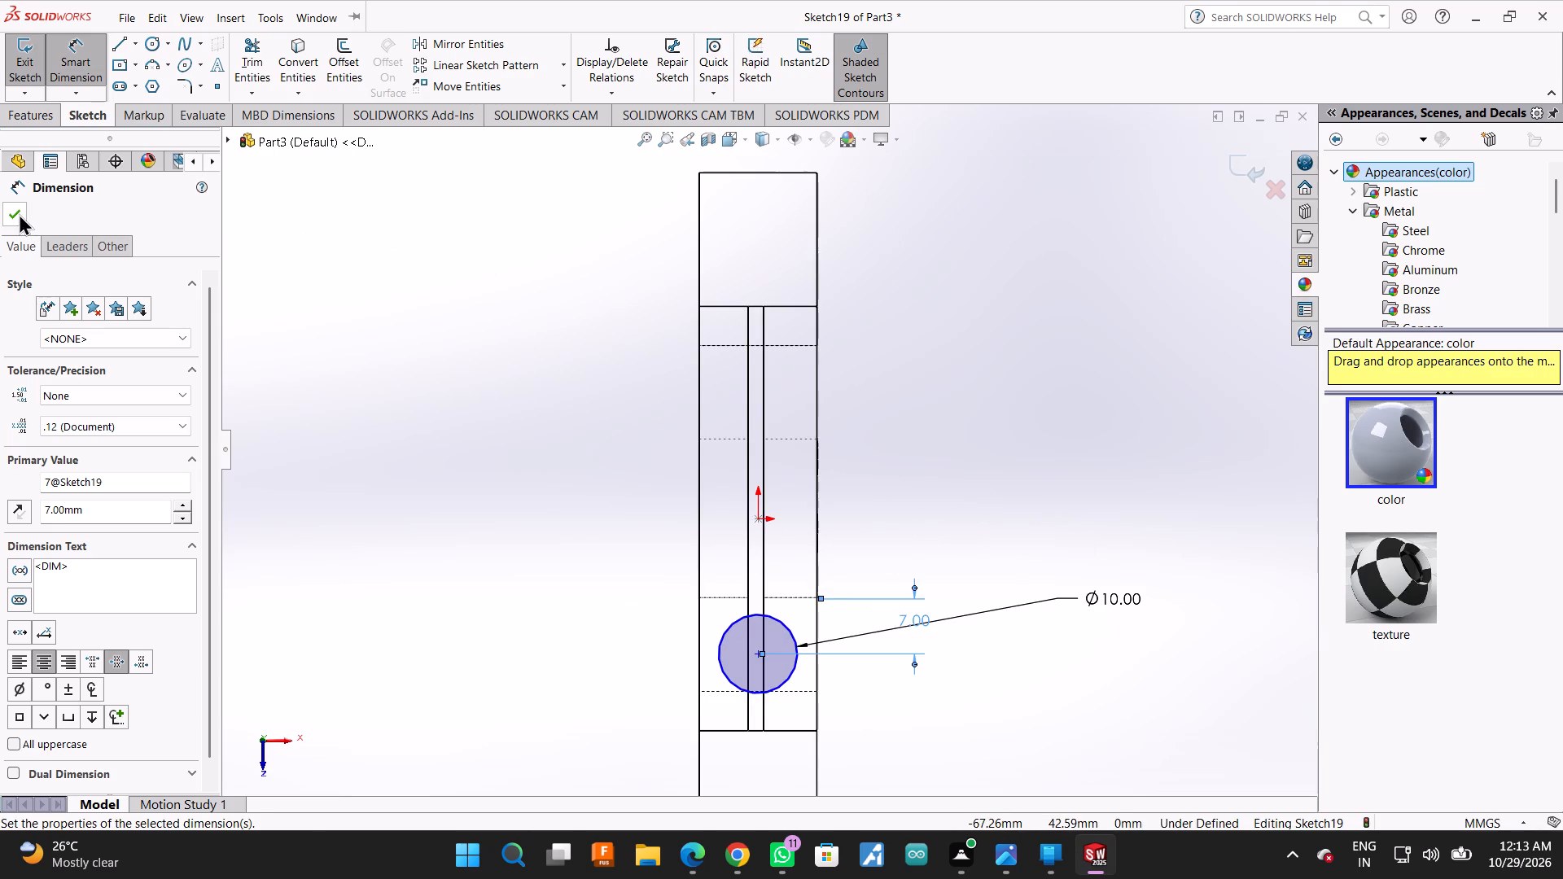
click(19, 213)
Sketch a second circle of about 5.7 mm radius over the slot, centred about 19 mm directly above the origin.
click(153, 47)
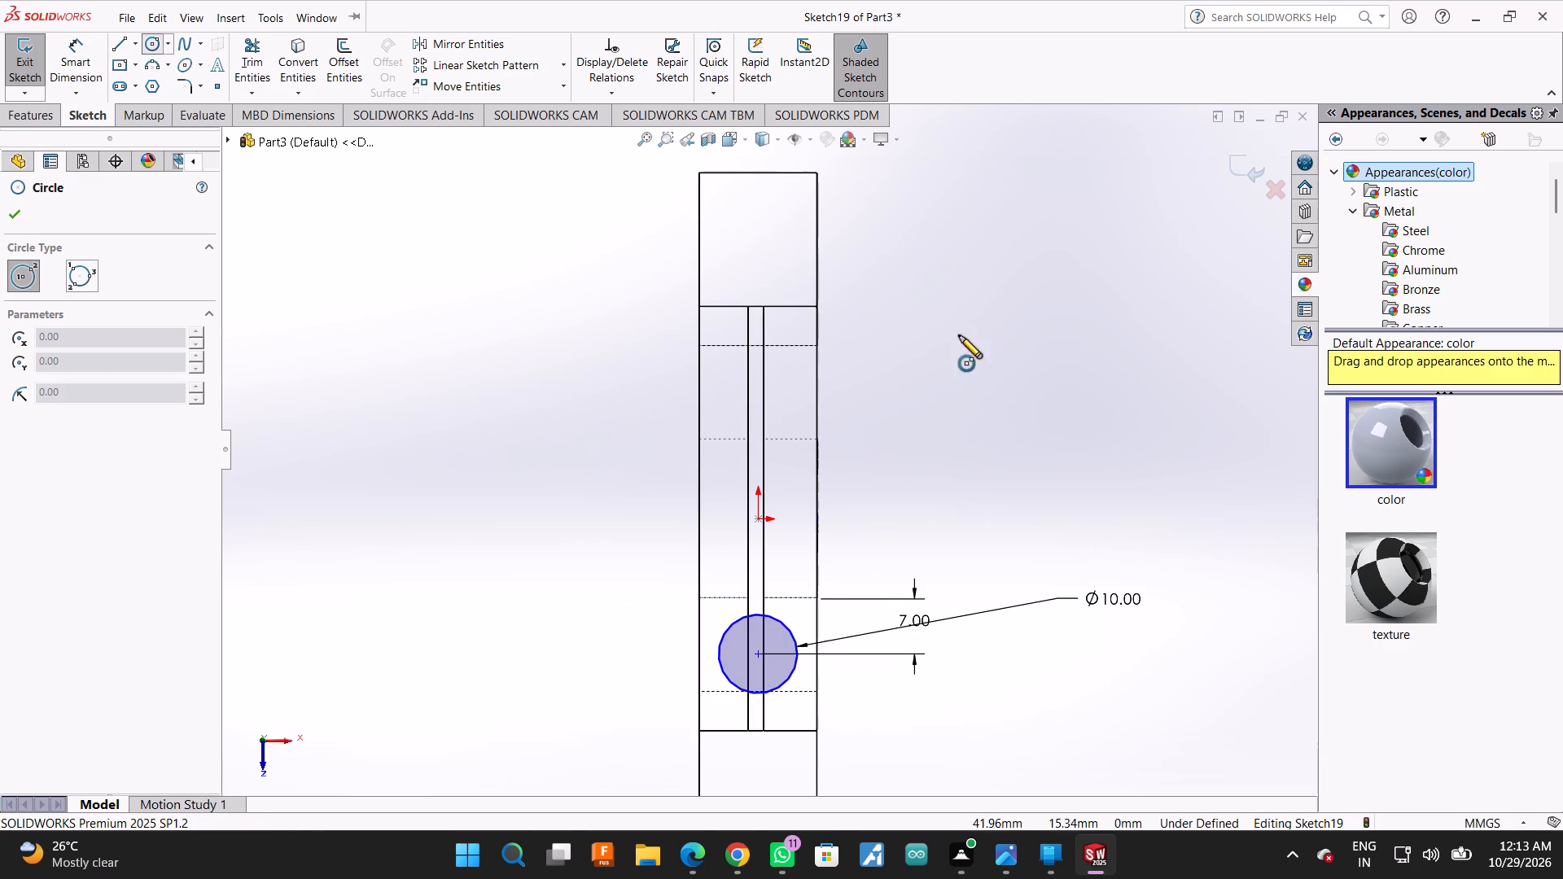
double_click(755, 372)
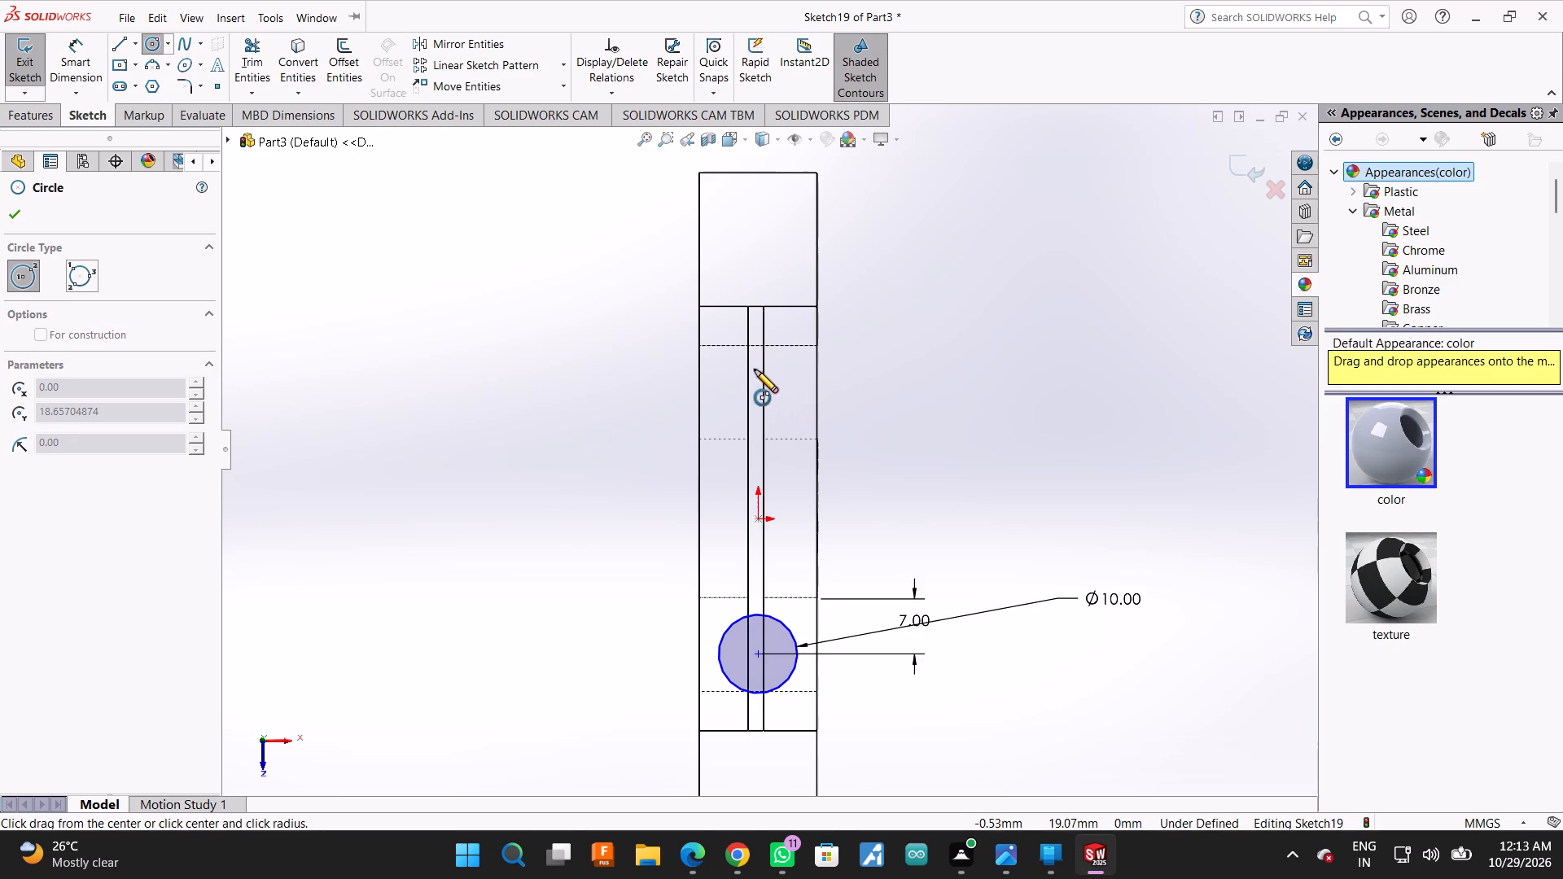
click(757, 370)
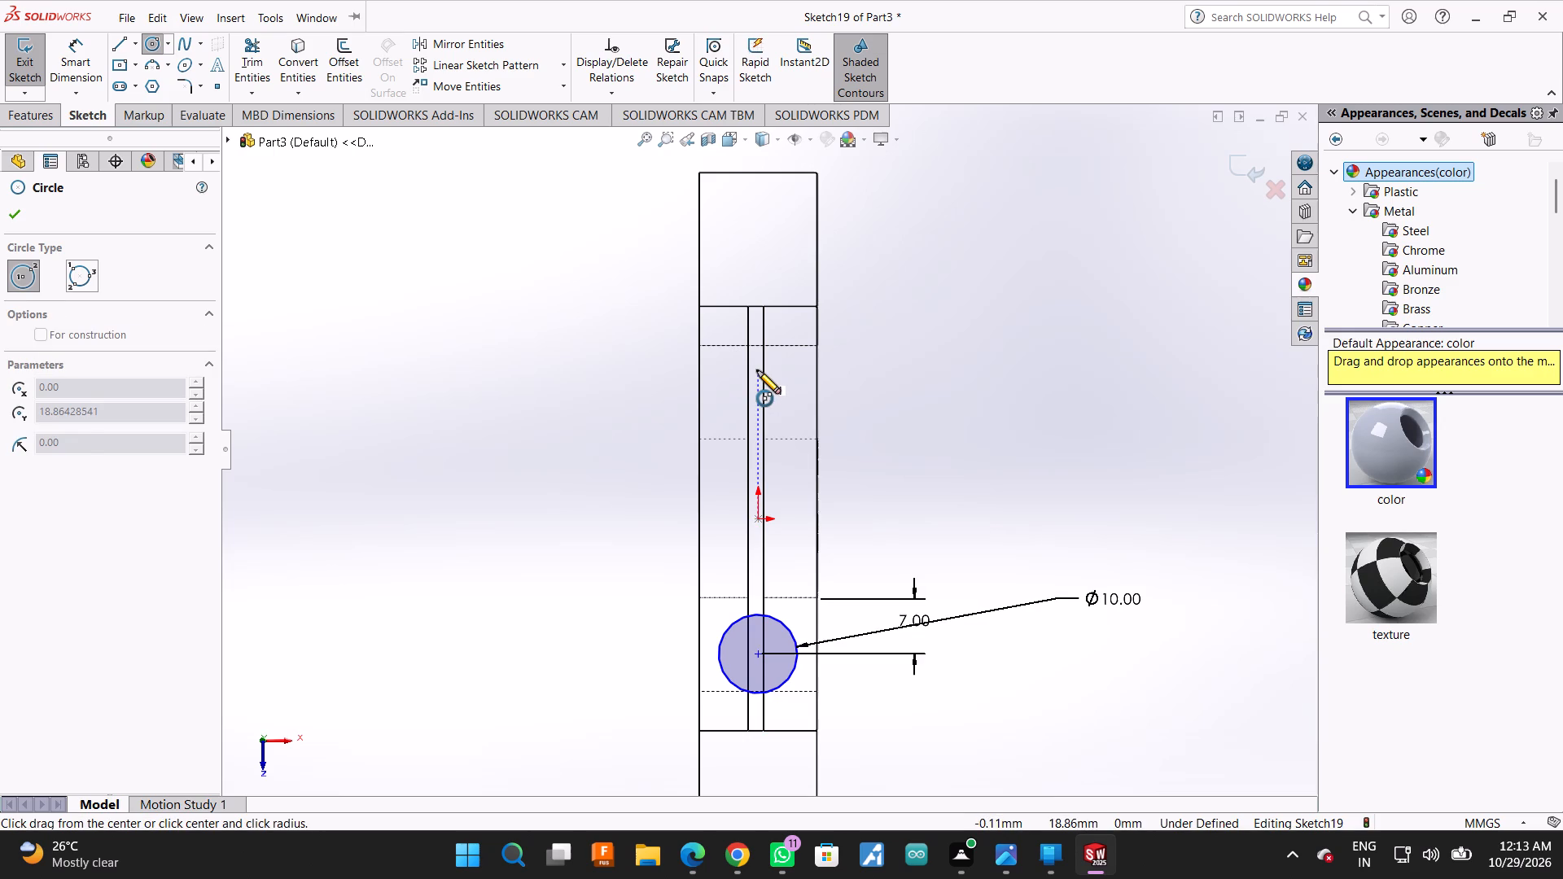
click(796, 393)
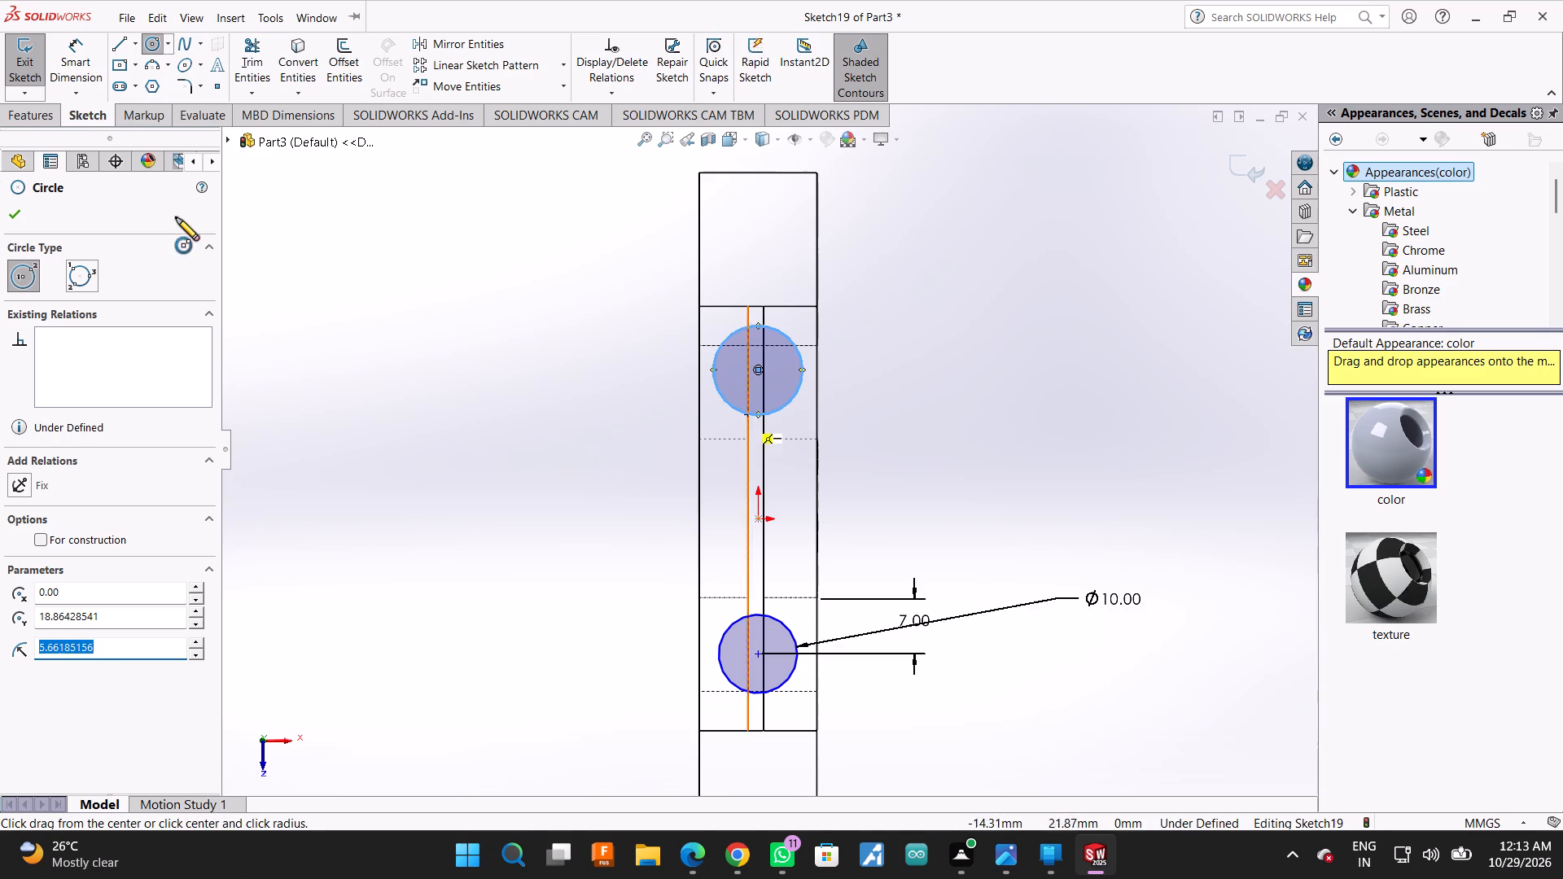
click(17, 212)
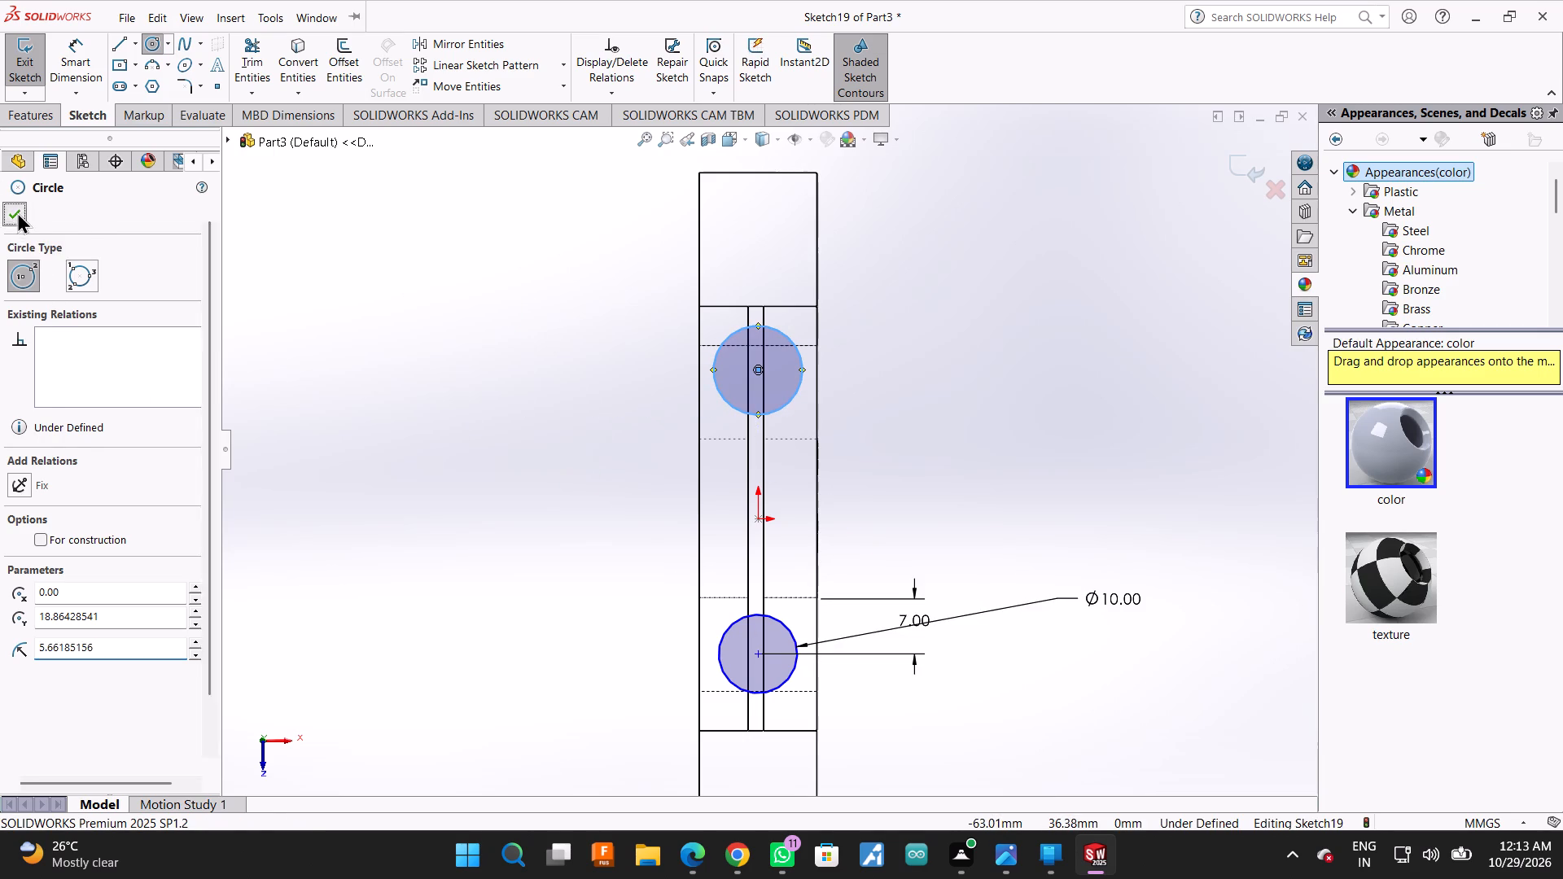
Dimension the lower circle's centre 7.5 mm from the block's right long edge.
click(72, 53)
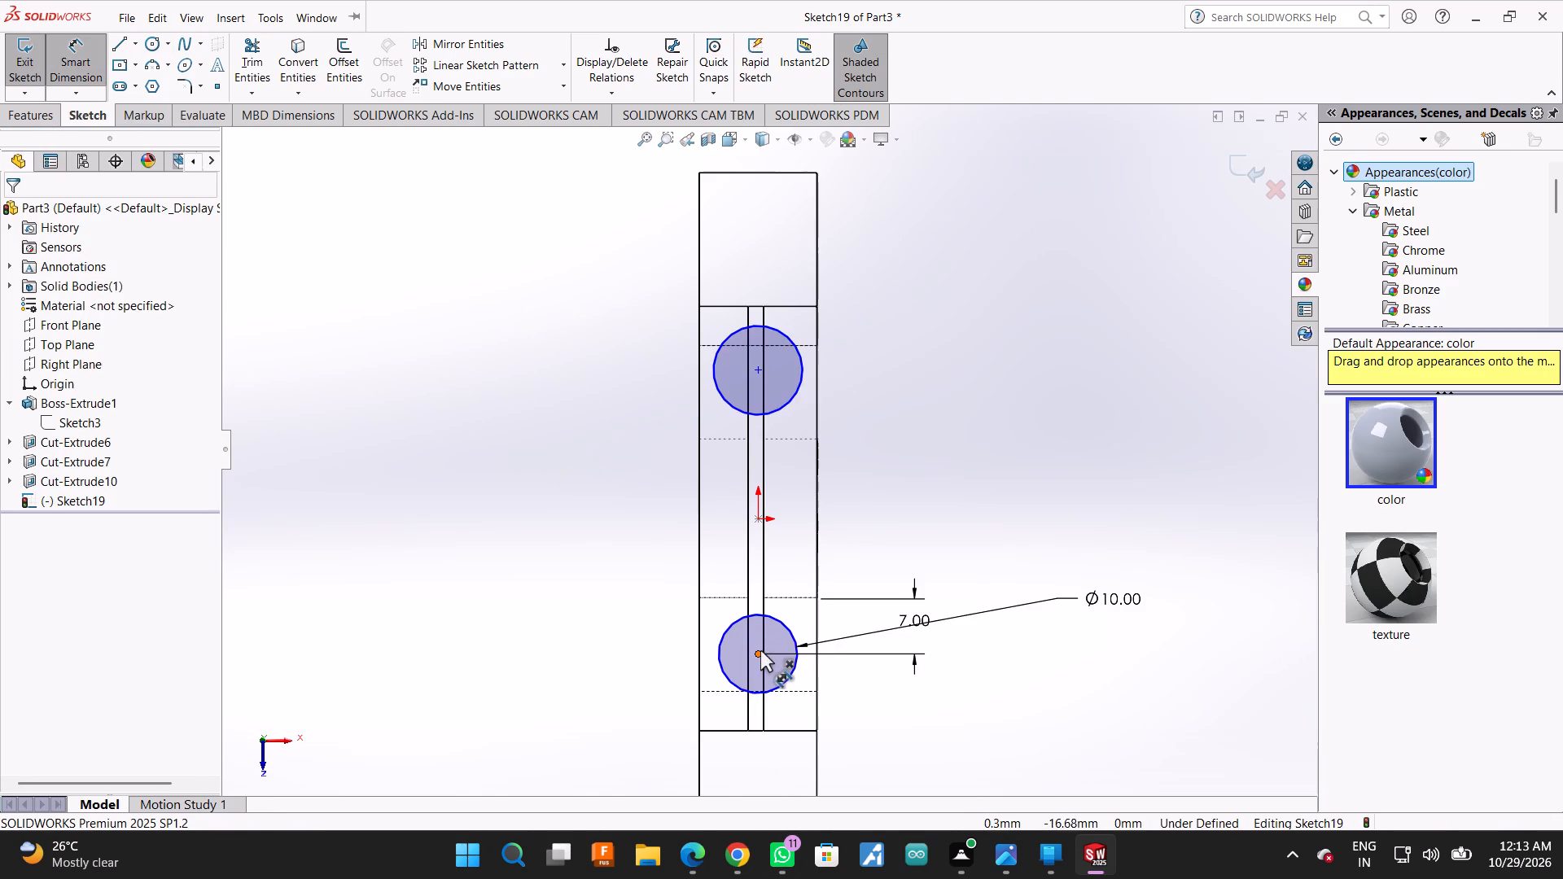
click(756, 654)
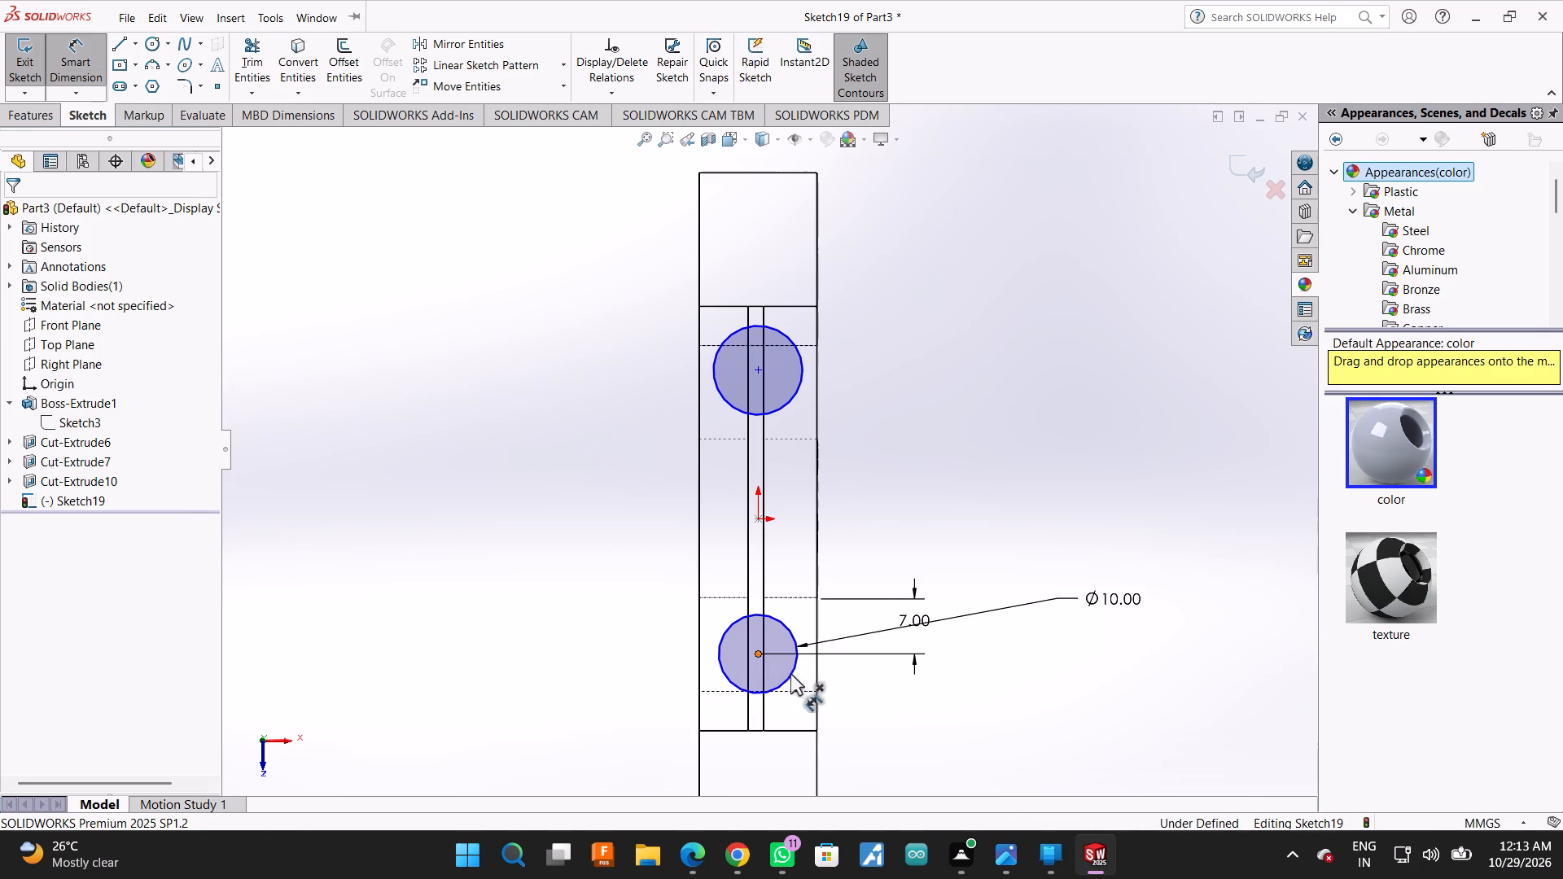
double_click(817, 673)
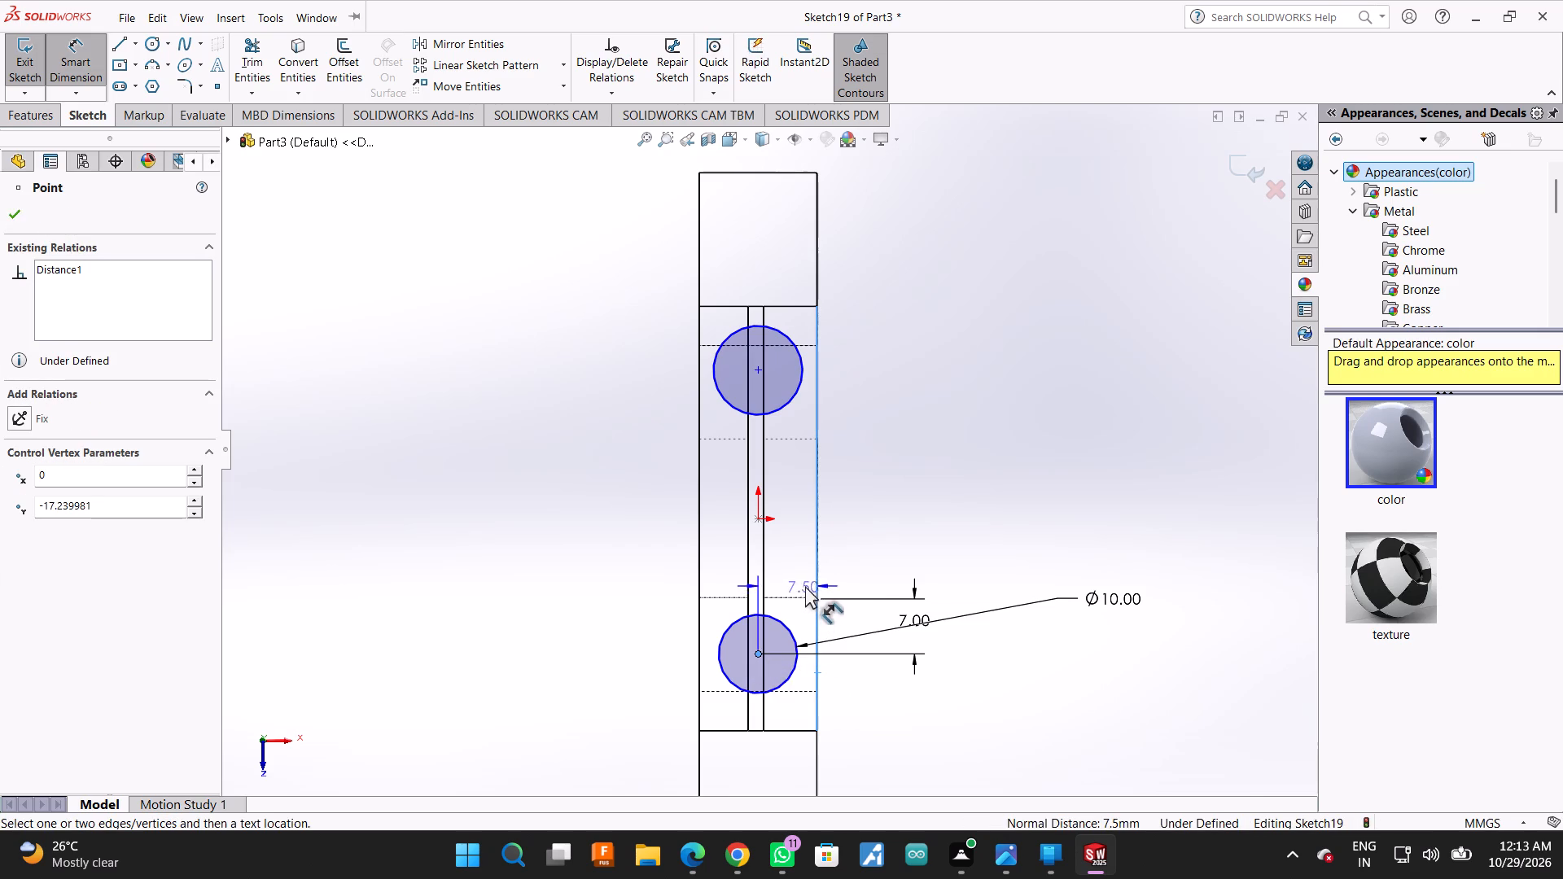
click(793, 562)
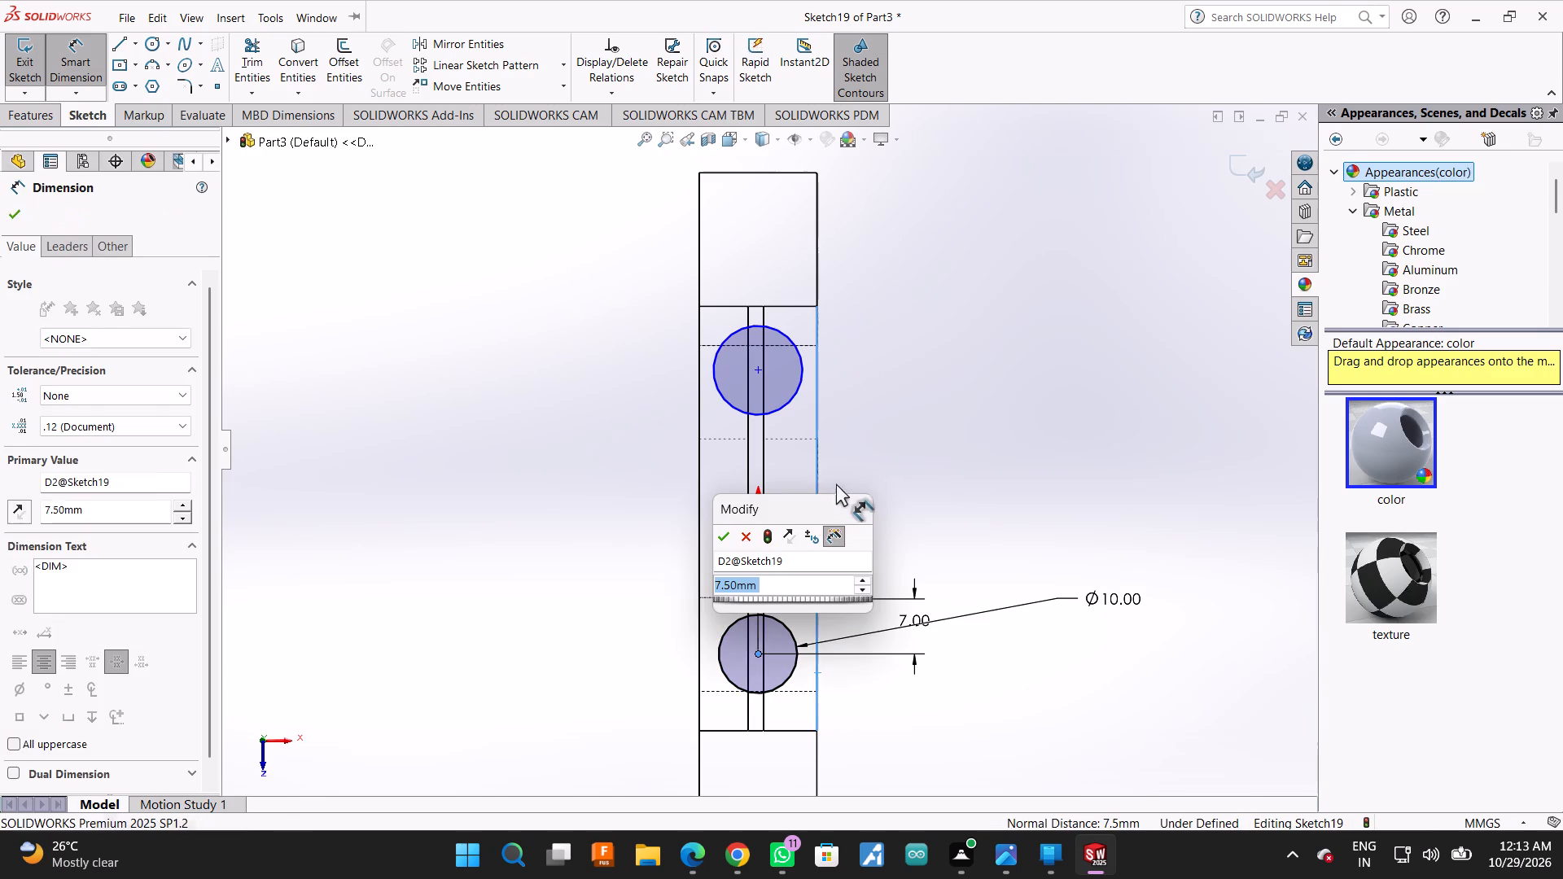
key(Return)
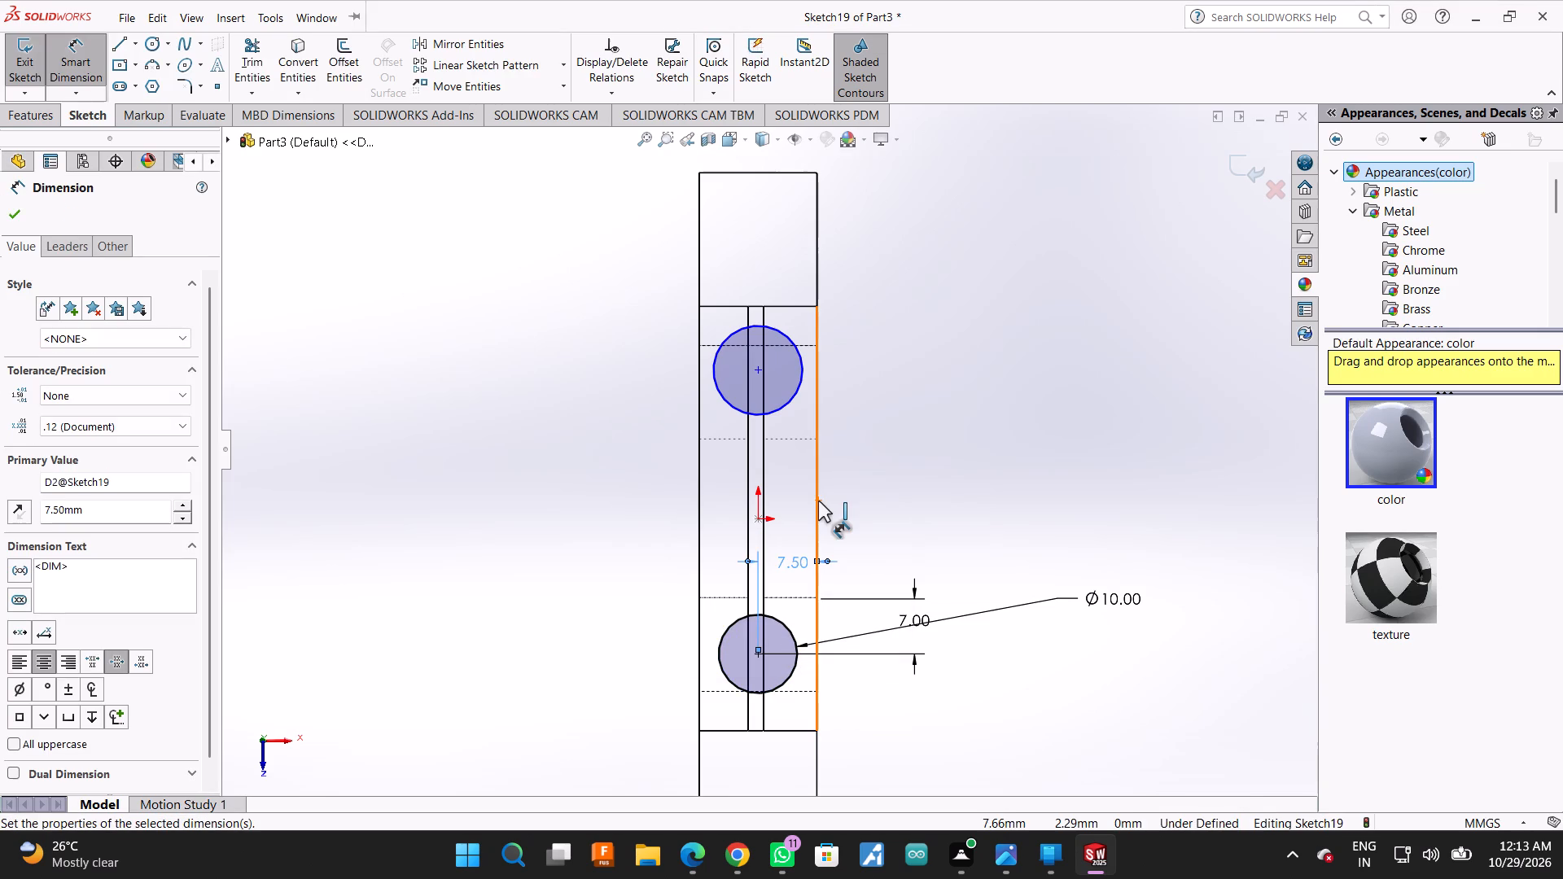
Dimension the upper circle's diameter as 10 mm.
click(787, 340)
click(940, 362)
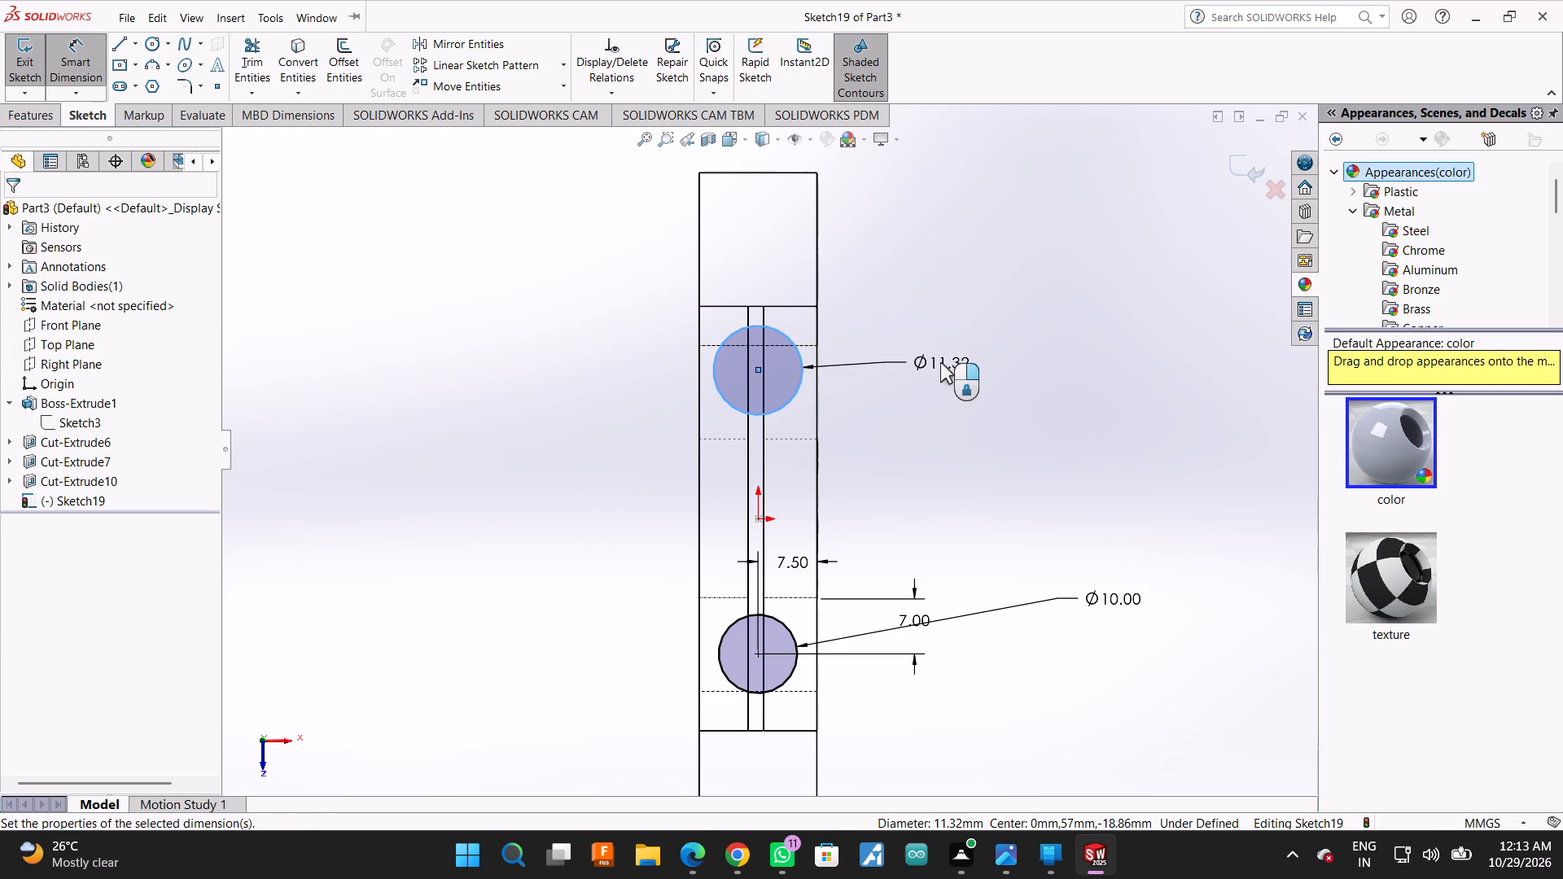
text(10)
key(Return)
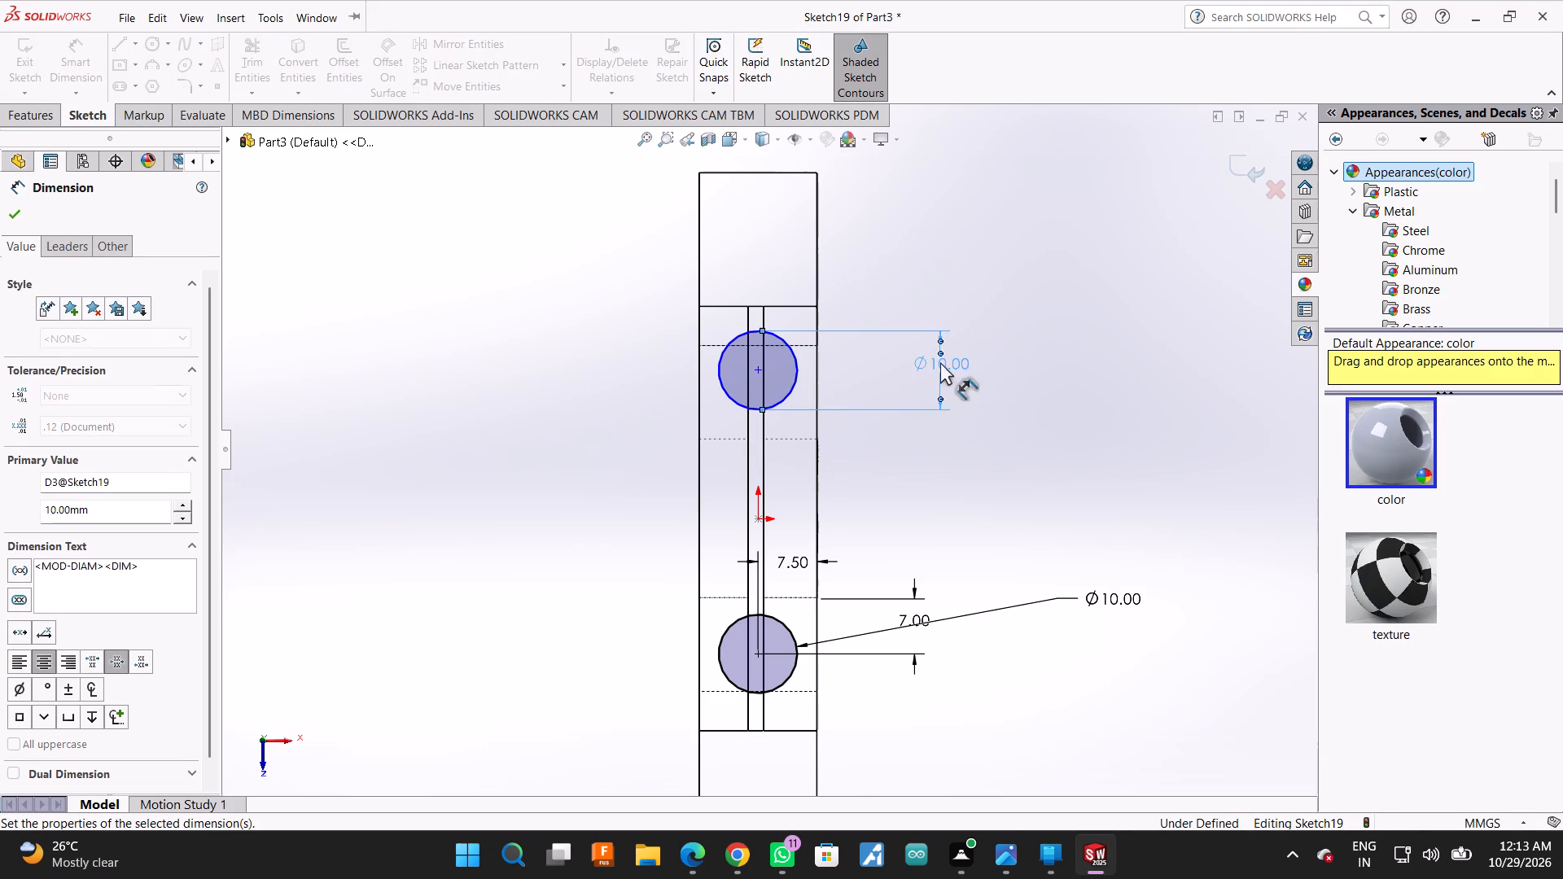
Dimension the upper circle's centre 7 mm from the nearest hidden edge of the large through hole.
click(755, 373)
click(790, 440)
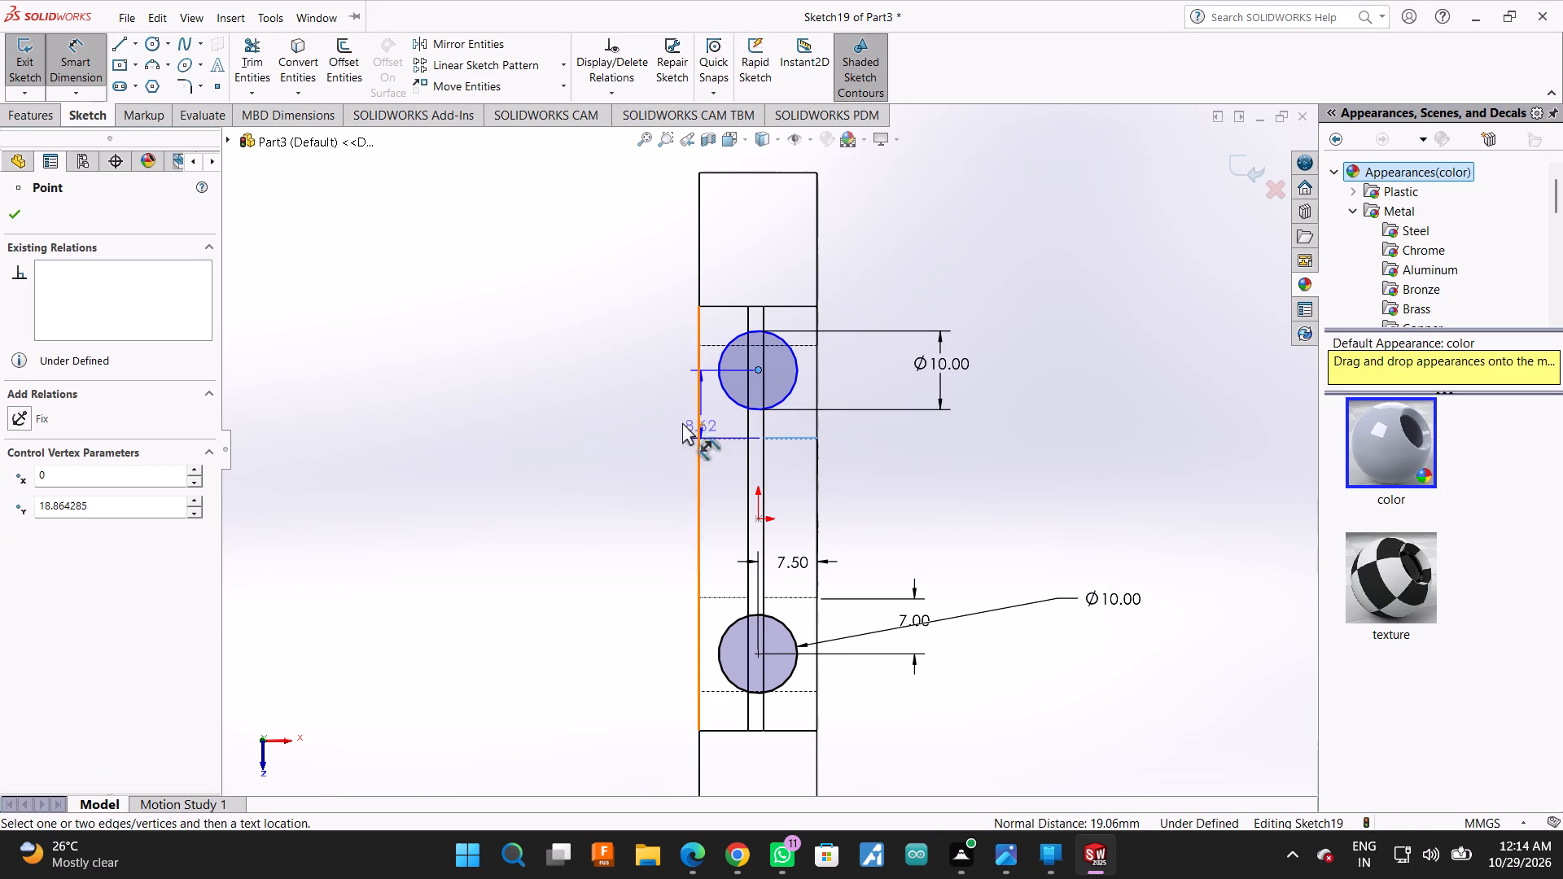
click(633, 414)
key(7)
key(Return)
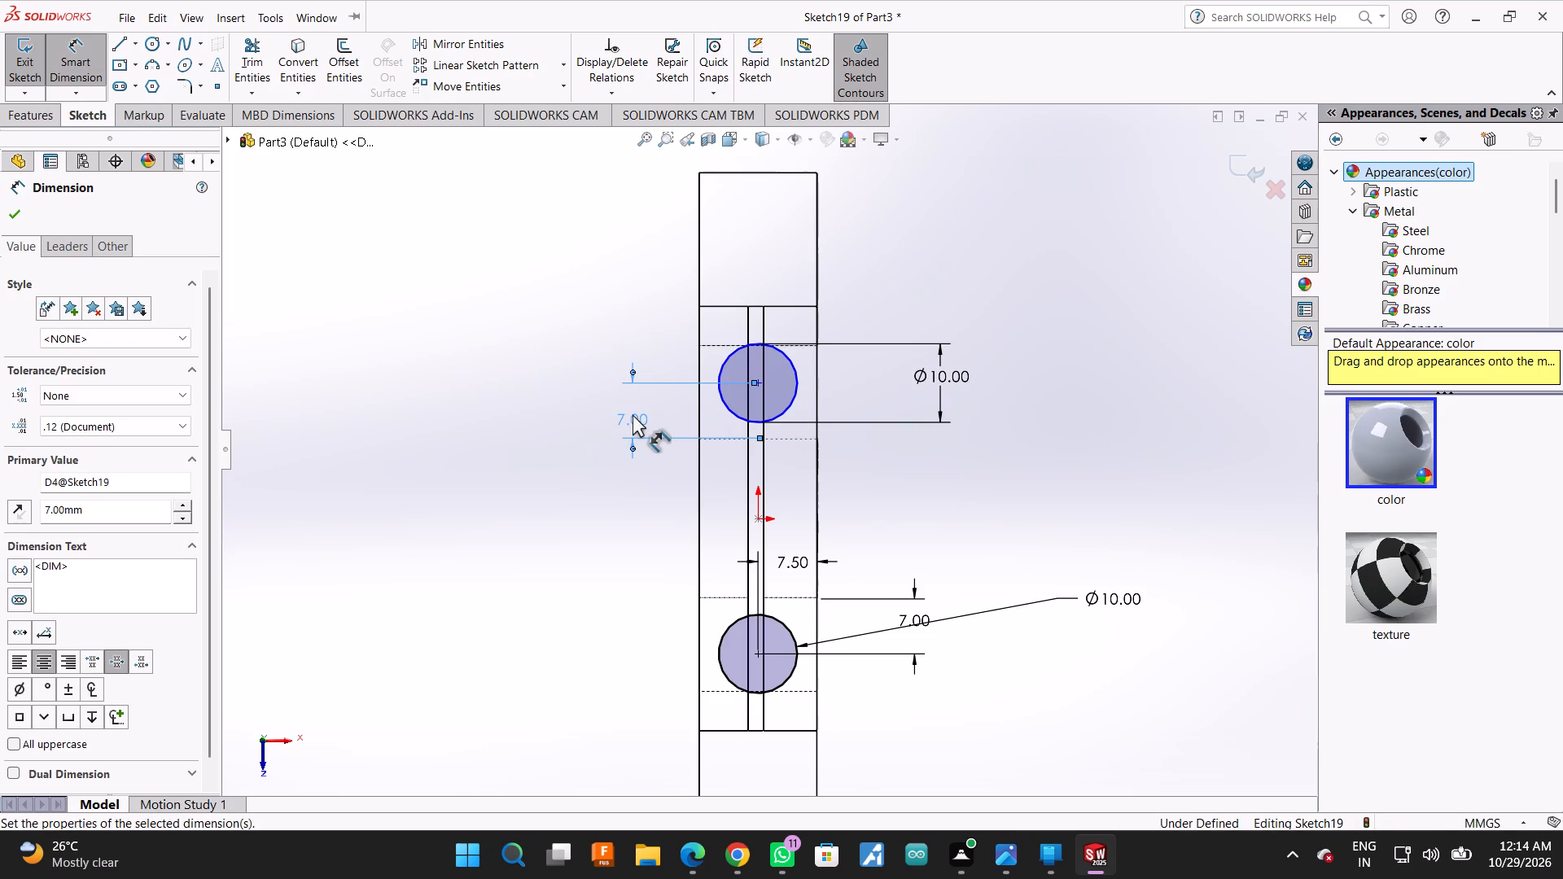
click(12, 216)
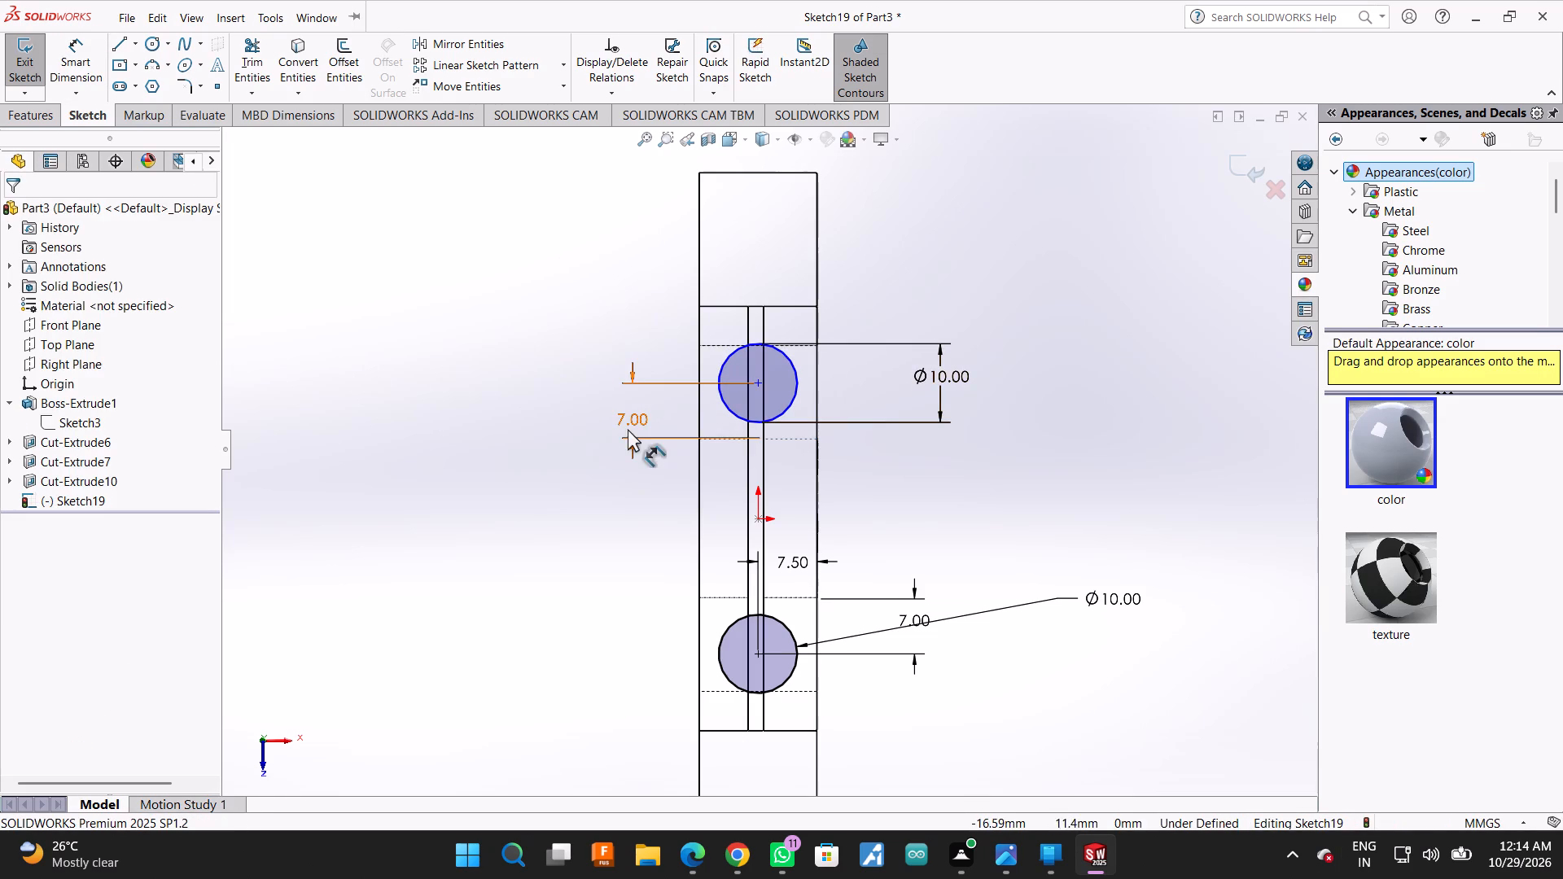
Switch the model display from hidden lines visible to shaded with edges.
click(23, 115)
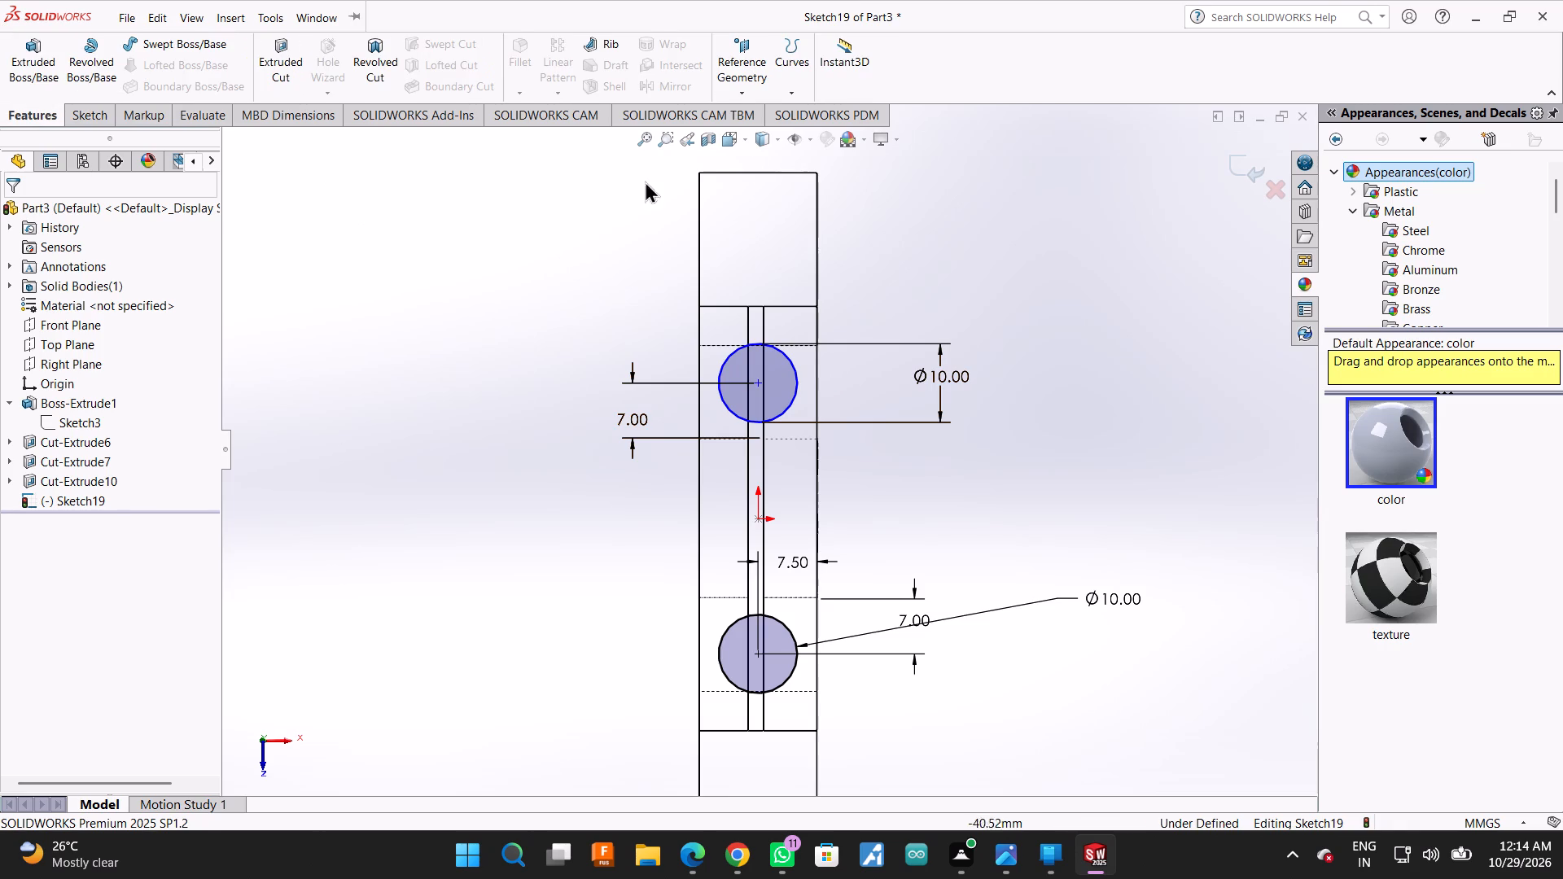
click(772, 139)
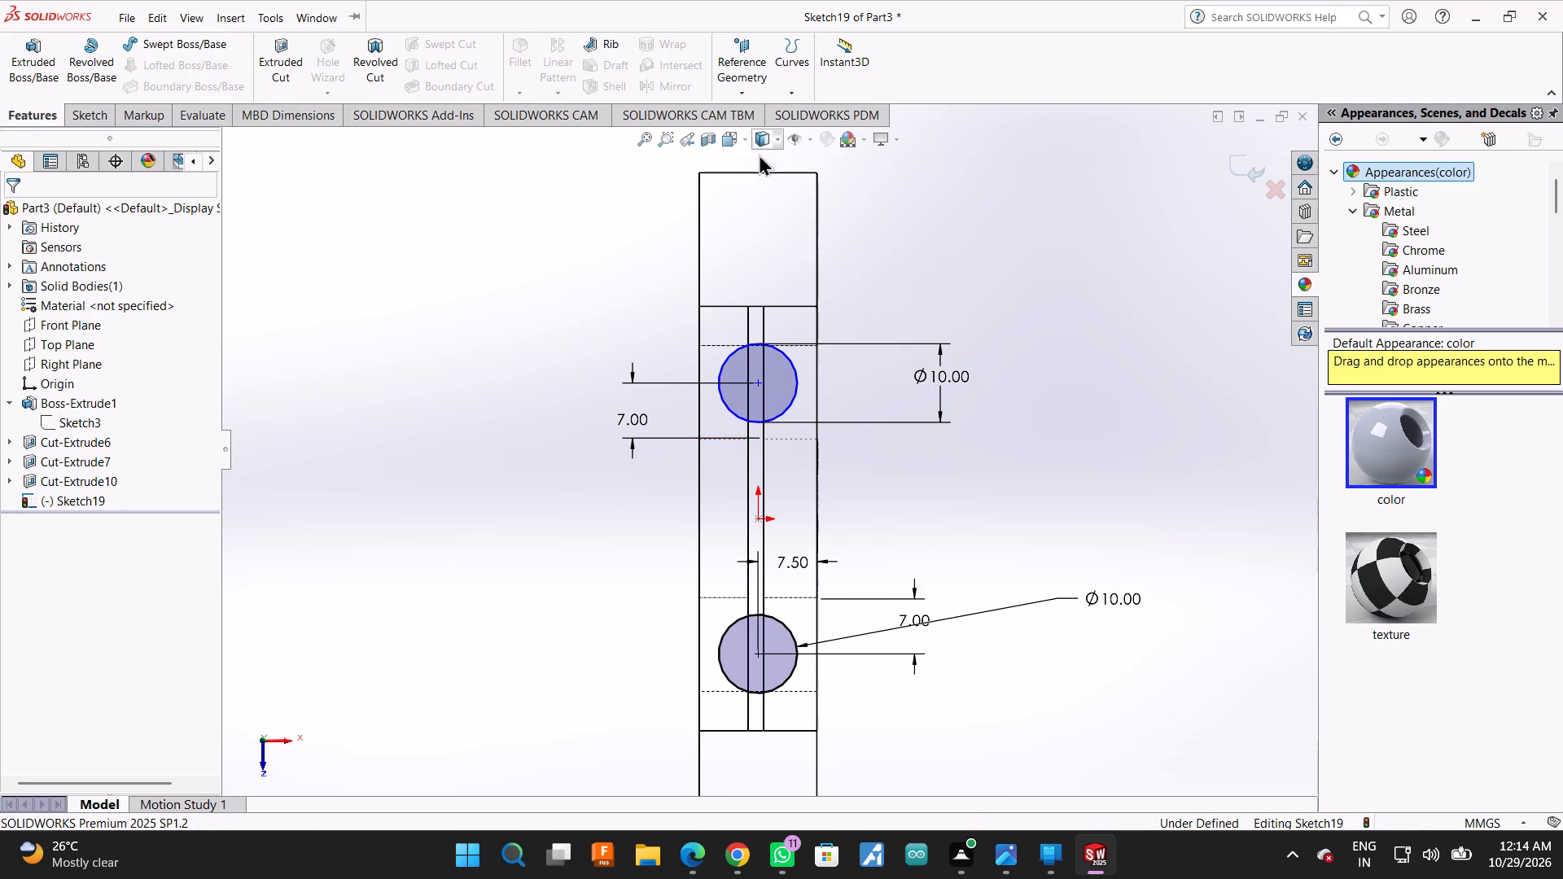
click(759, 154)
Extrude-cut the two 10 mm circles into the upper block with a Blind depth of 50 mm.
middle_drag(1058, 505, 1053, 363)
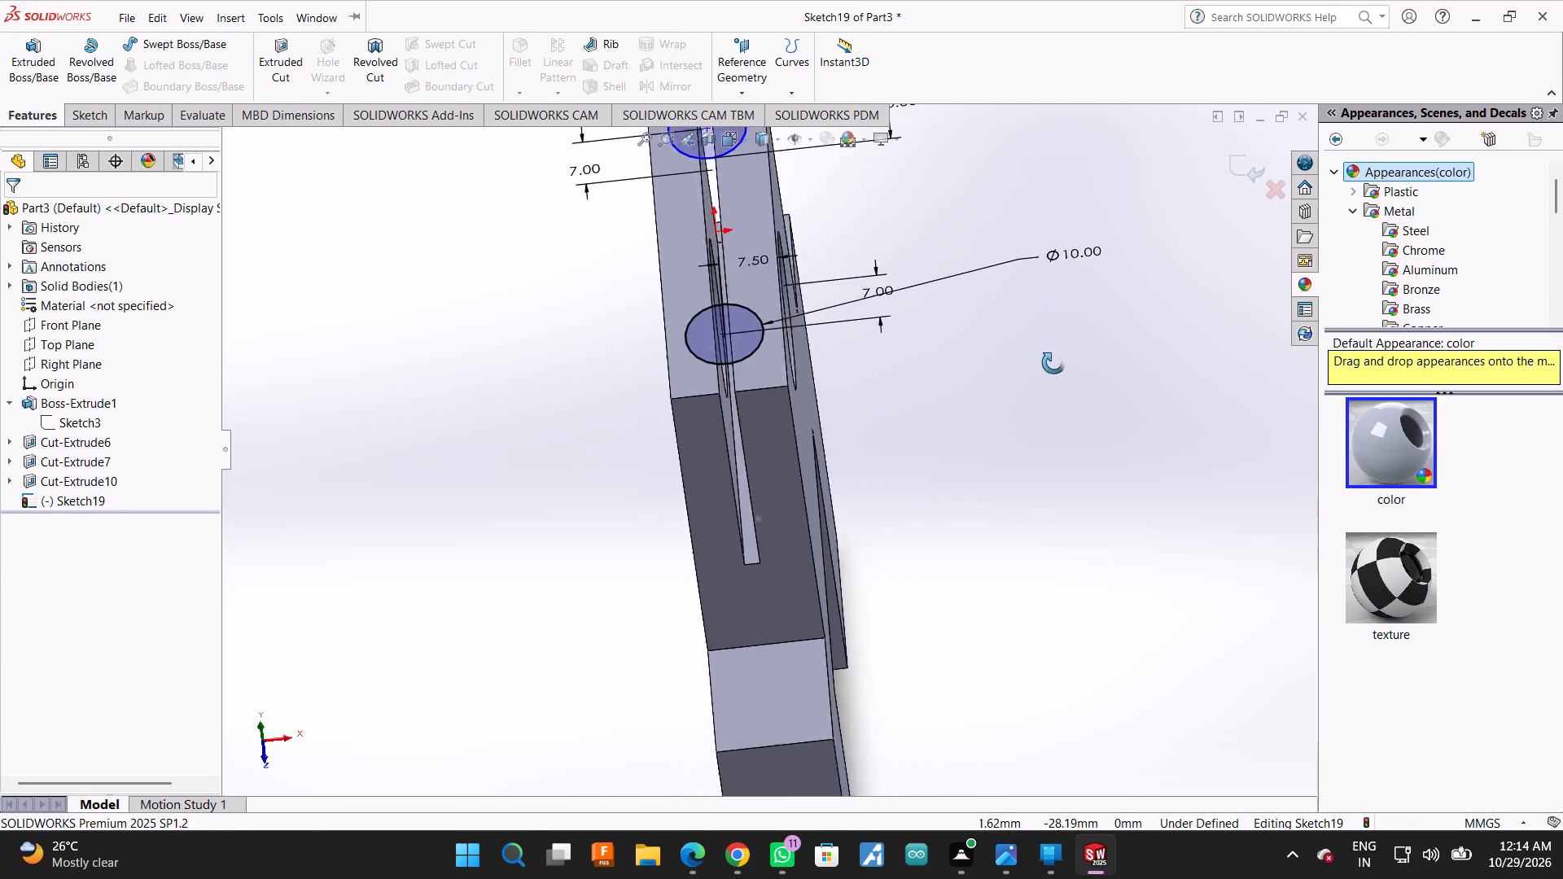
middle_drag(1053, 363, 1101, 365)
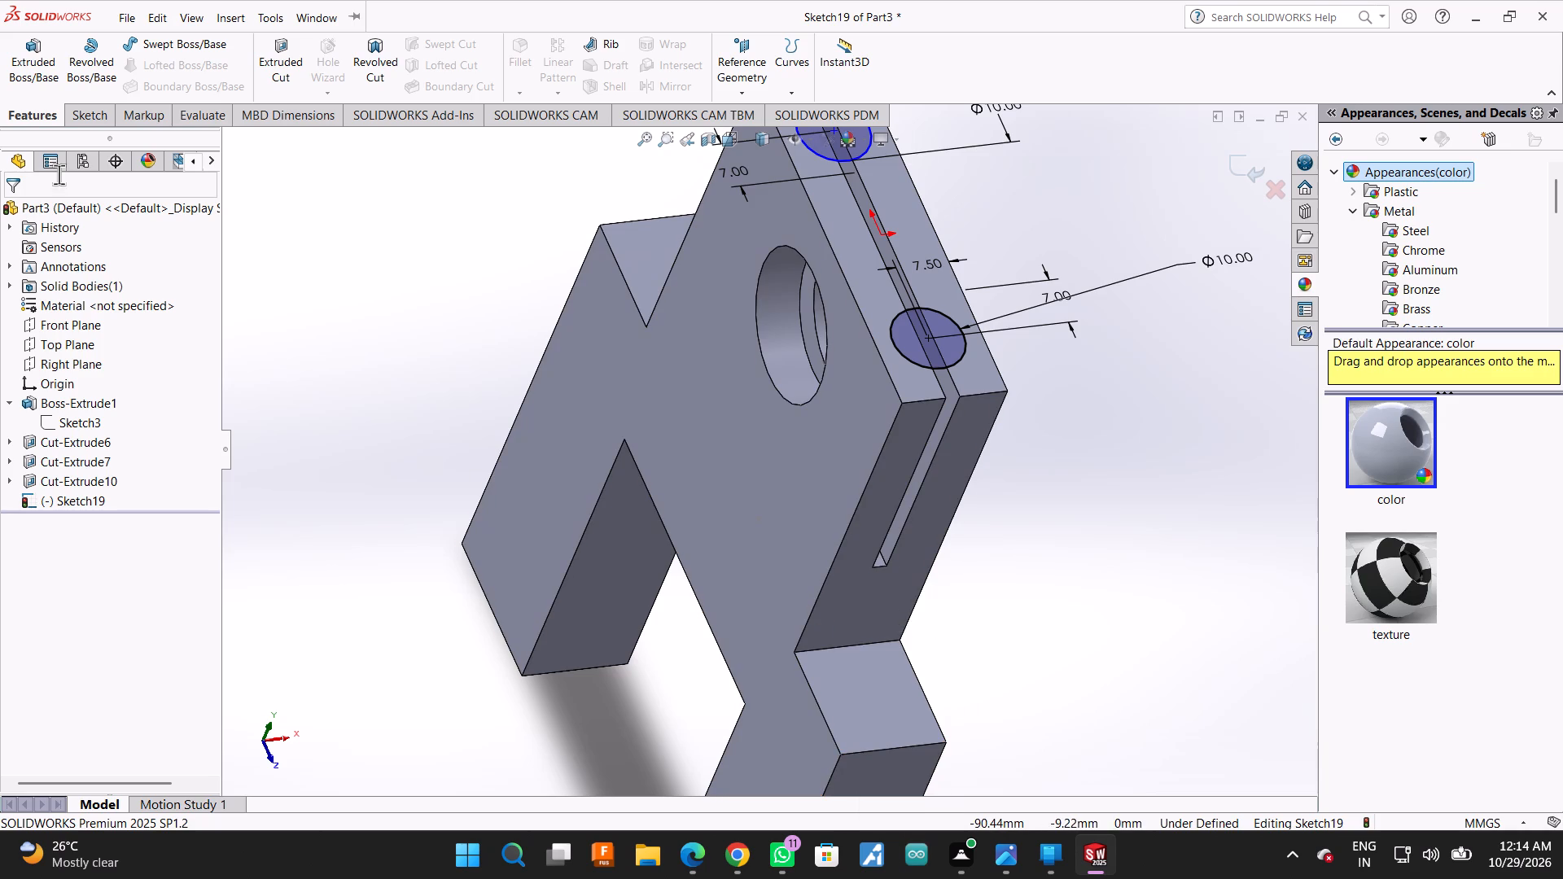
click(267, 50)
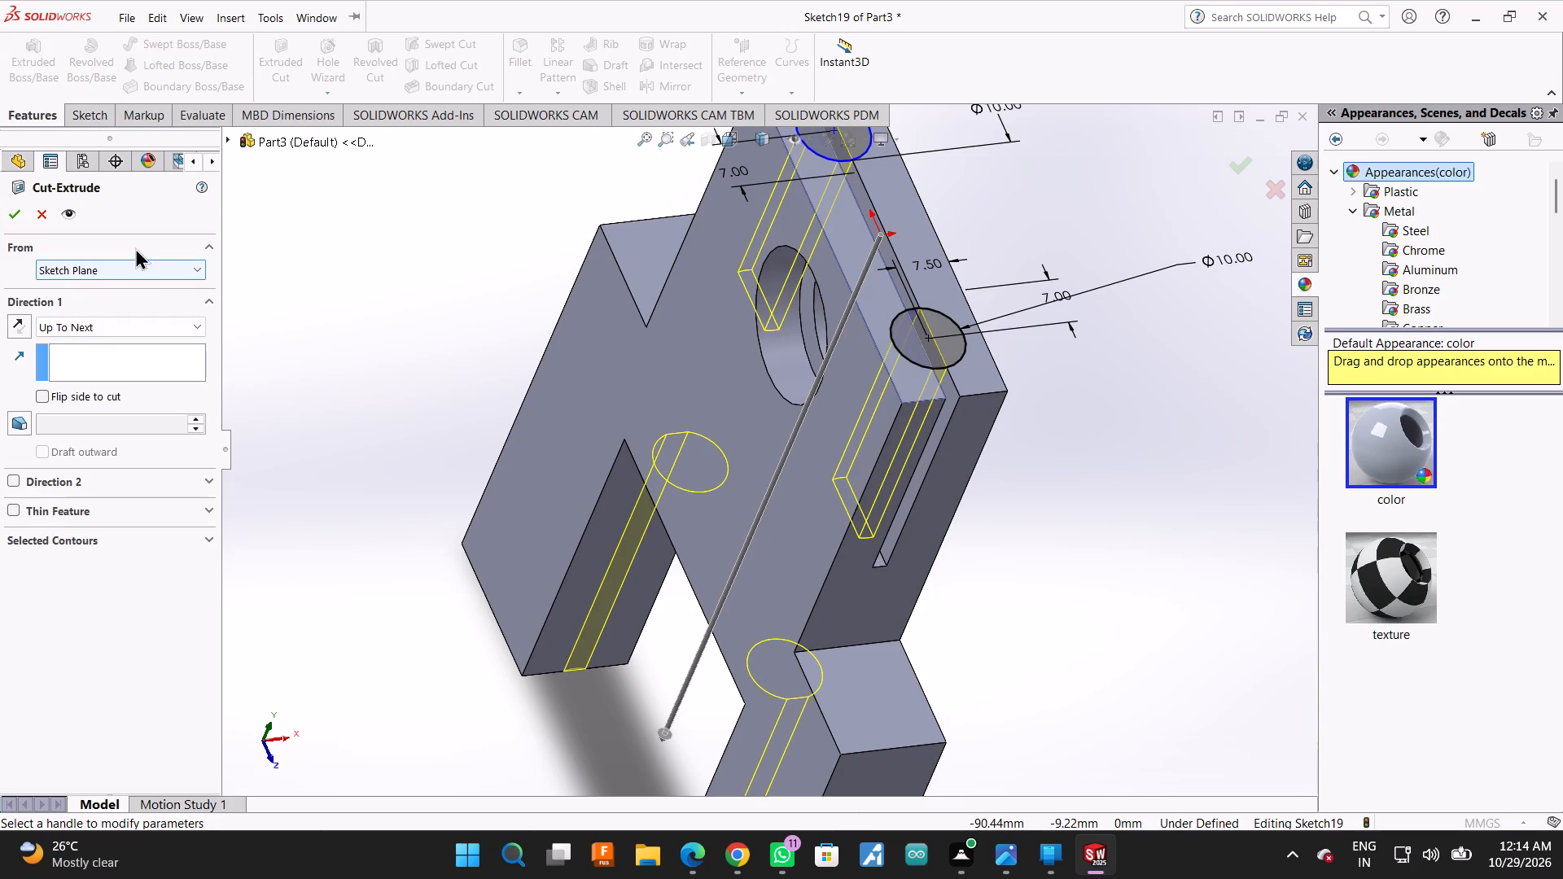
click(120, 324)
click(116, 342)
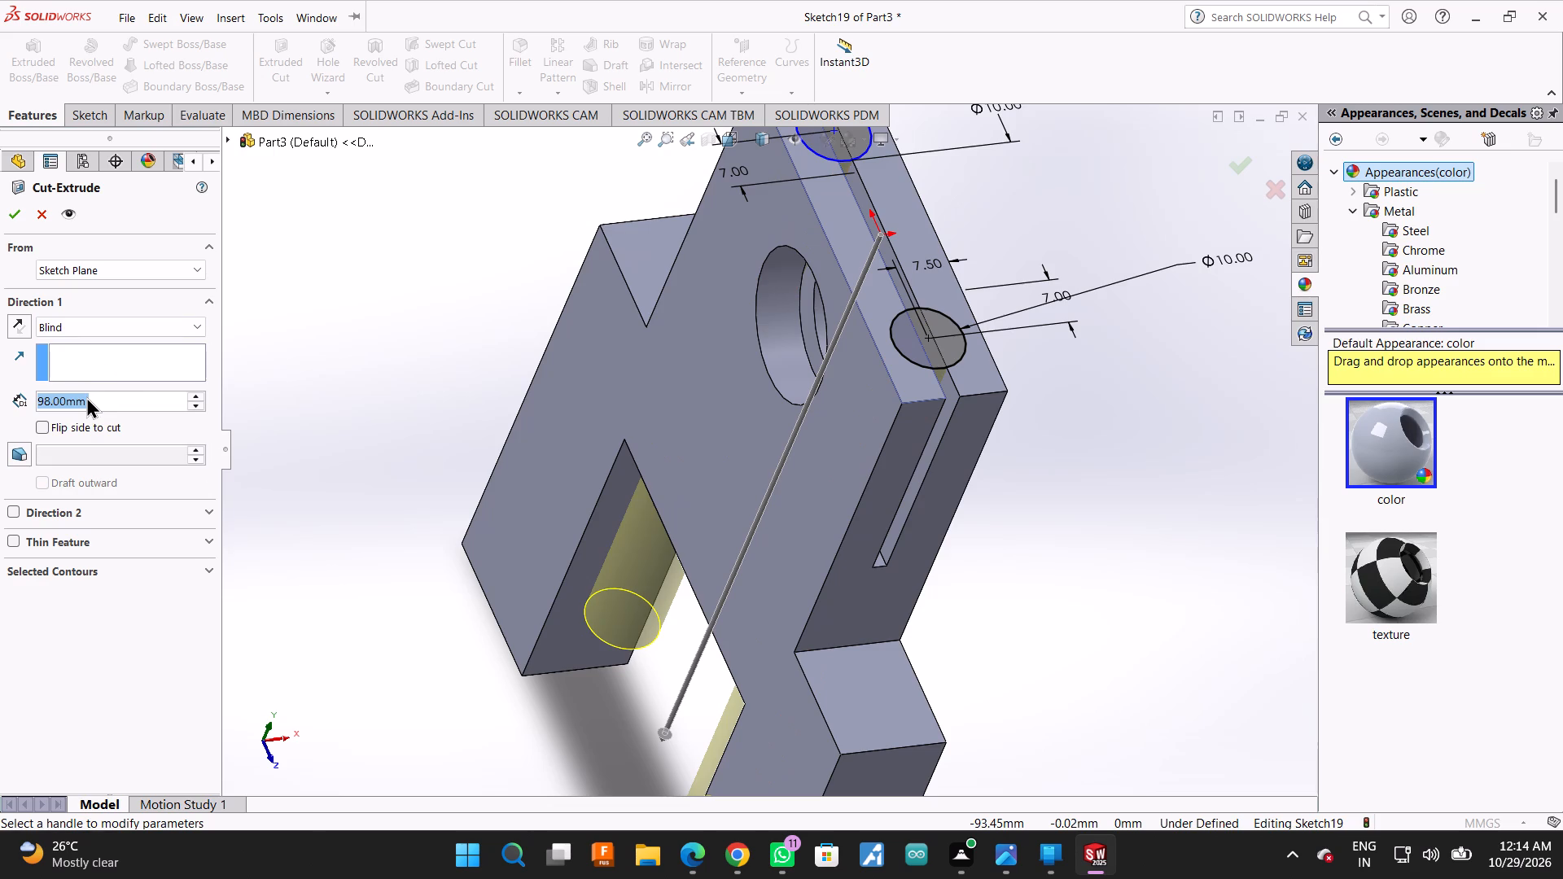
text(50)
key(Return)
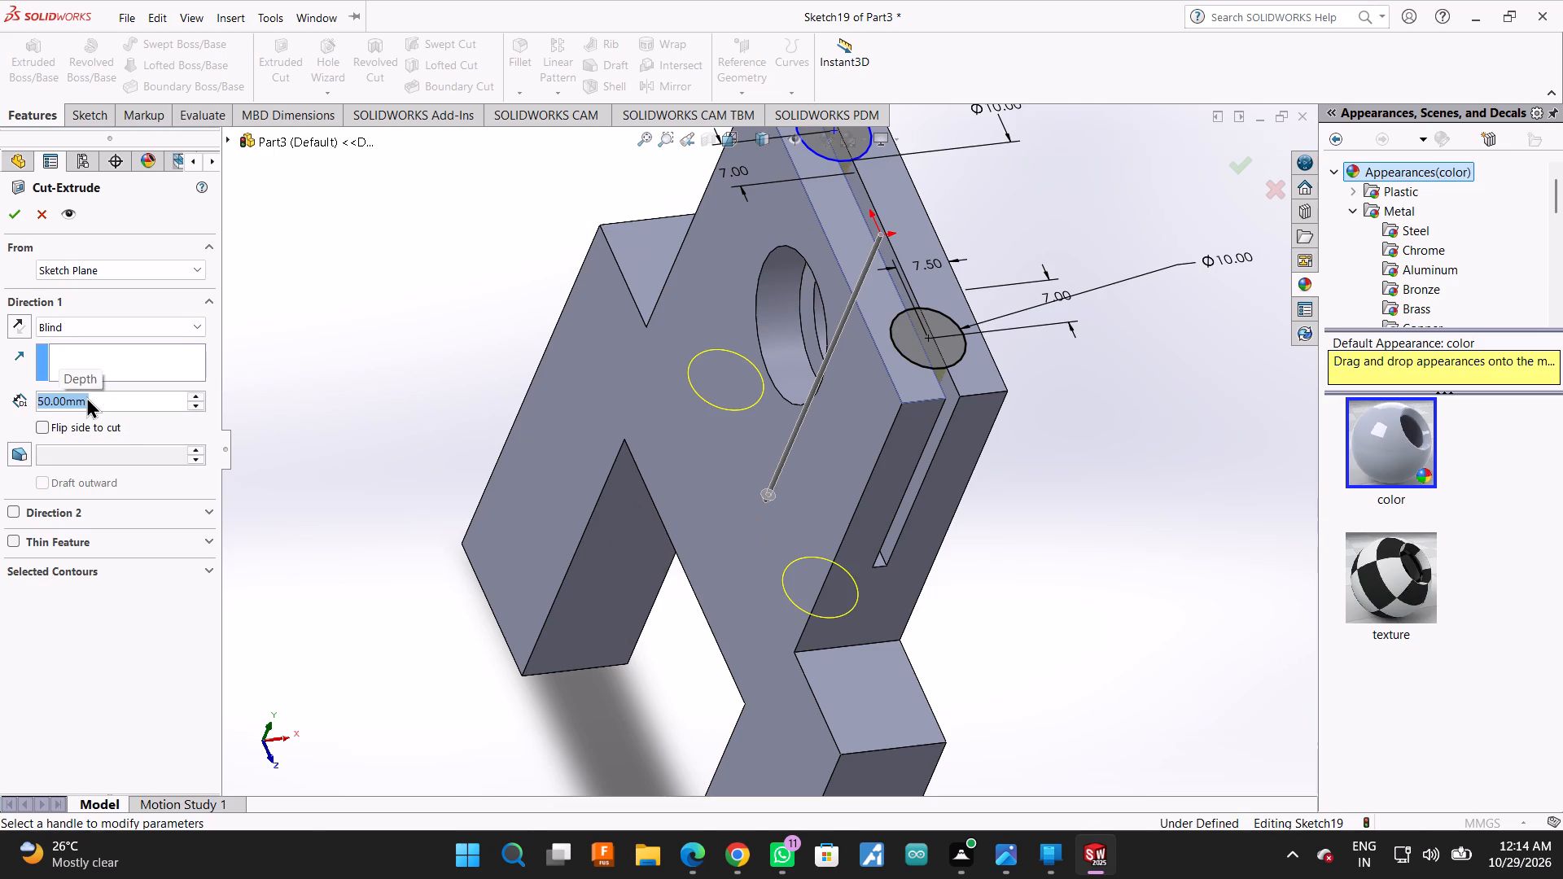
scroll(509, 682, down, 1)
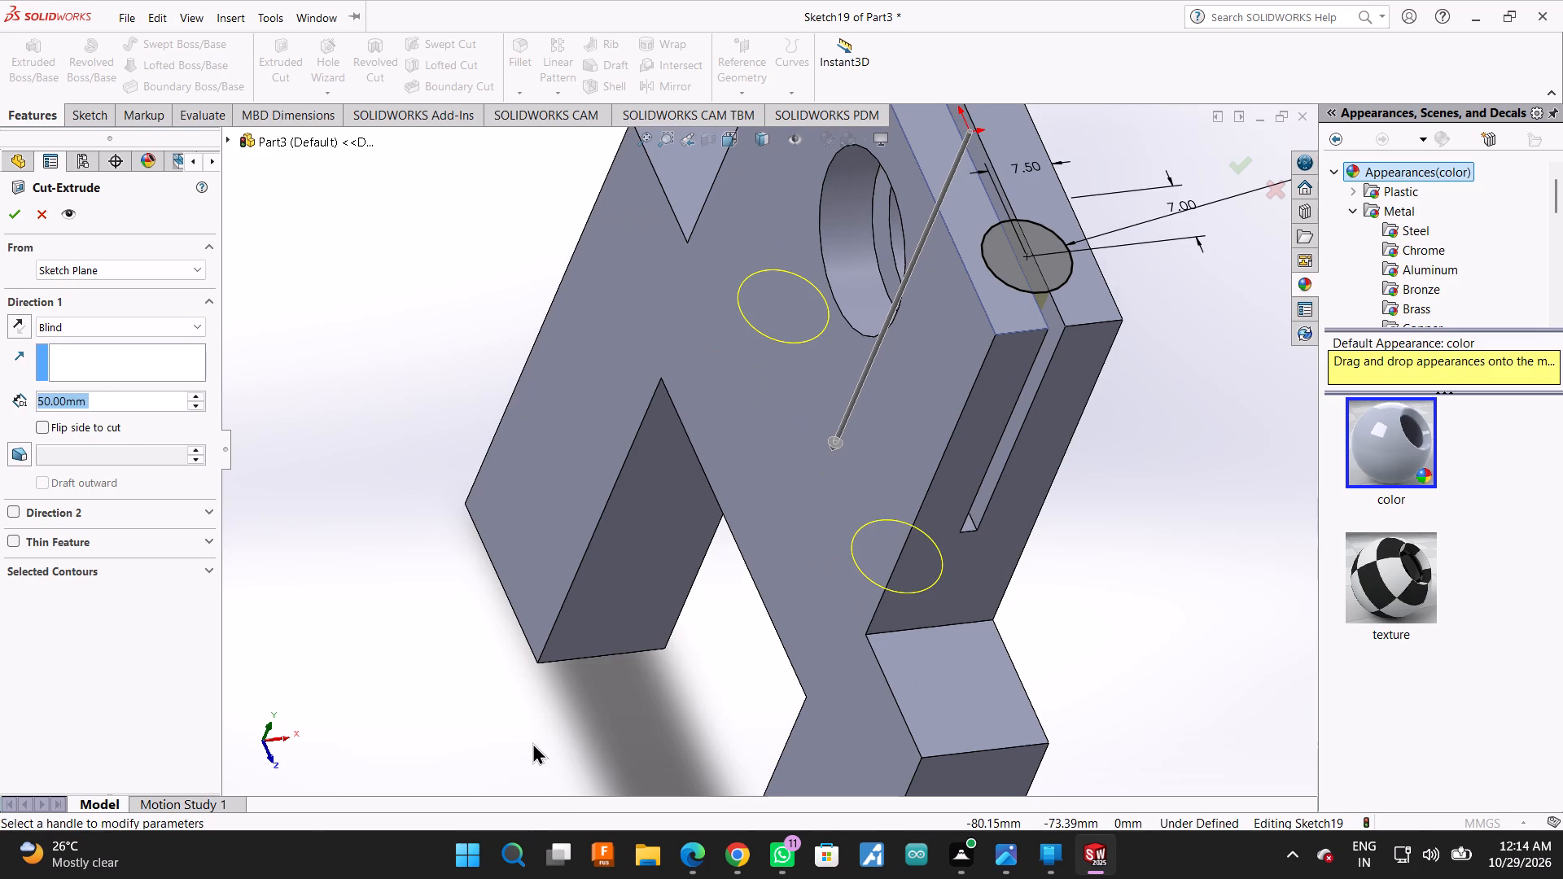
middle_drag(545, 721, 571, 674)
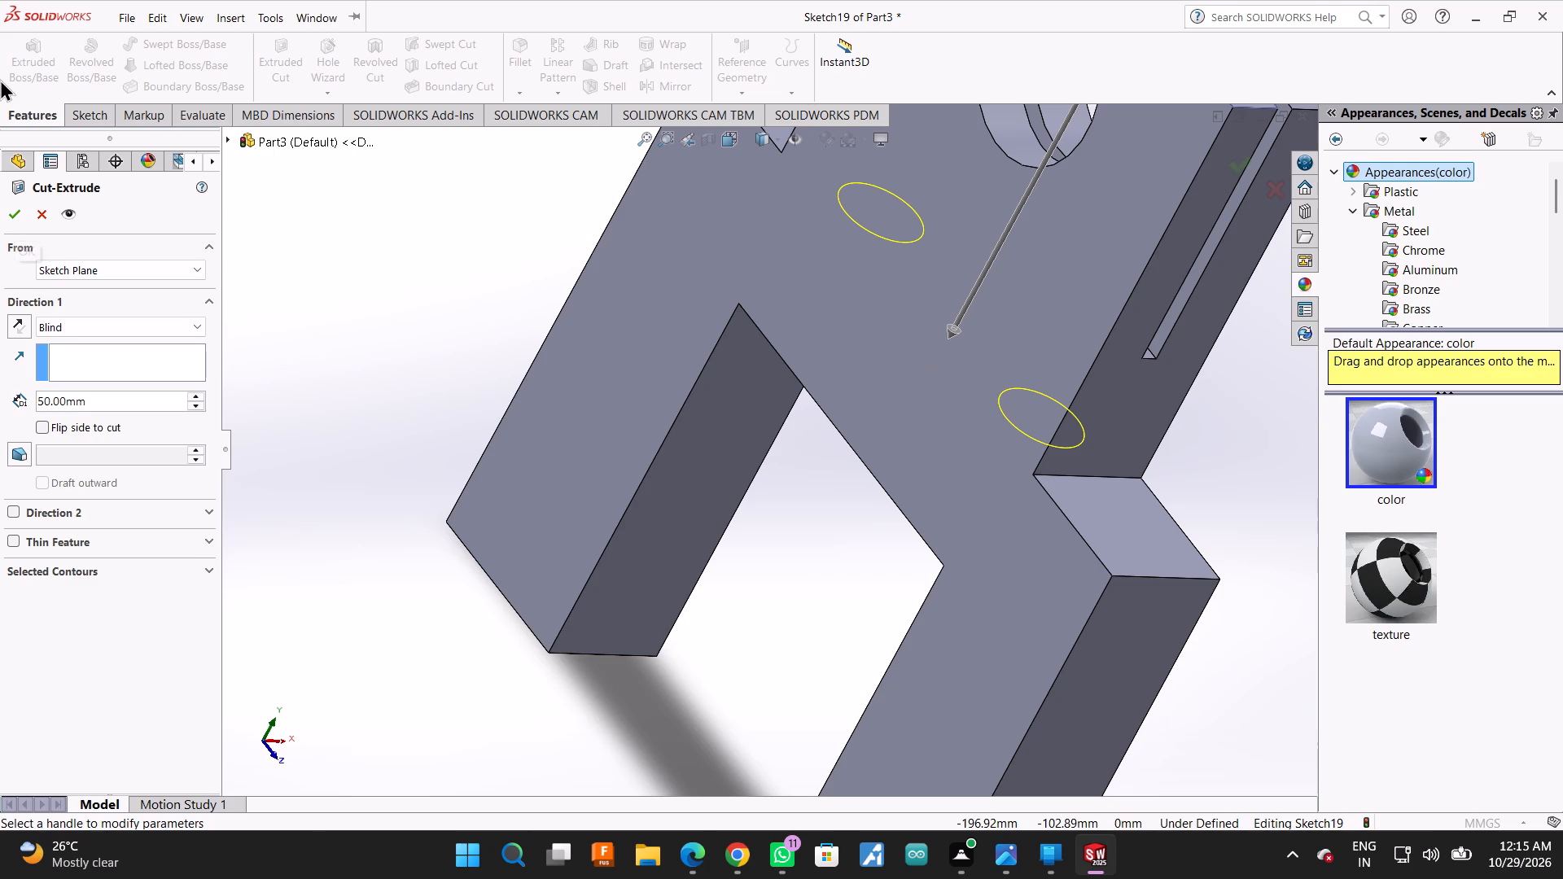
click(14, 215)
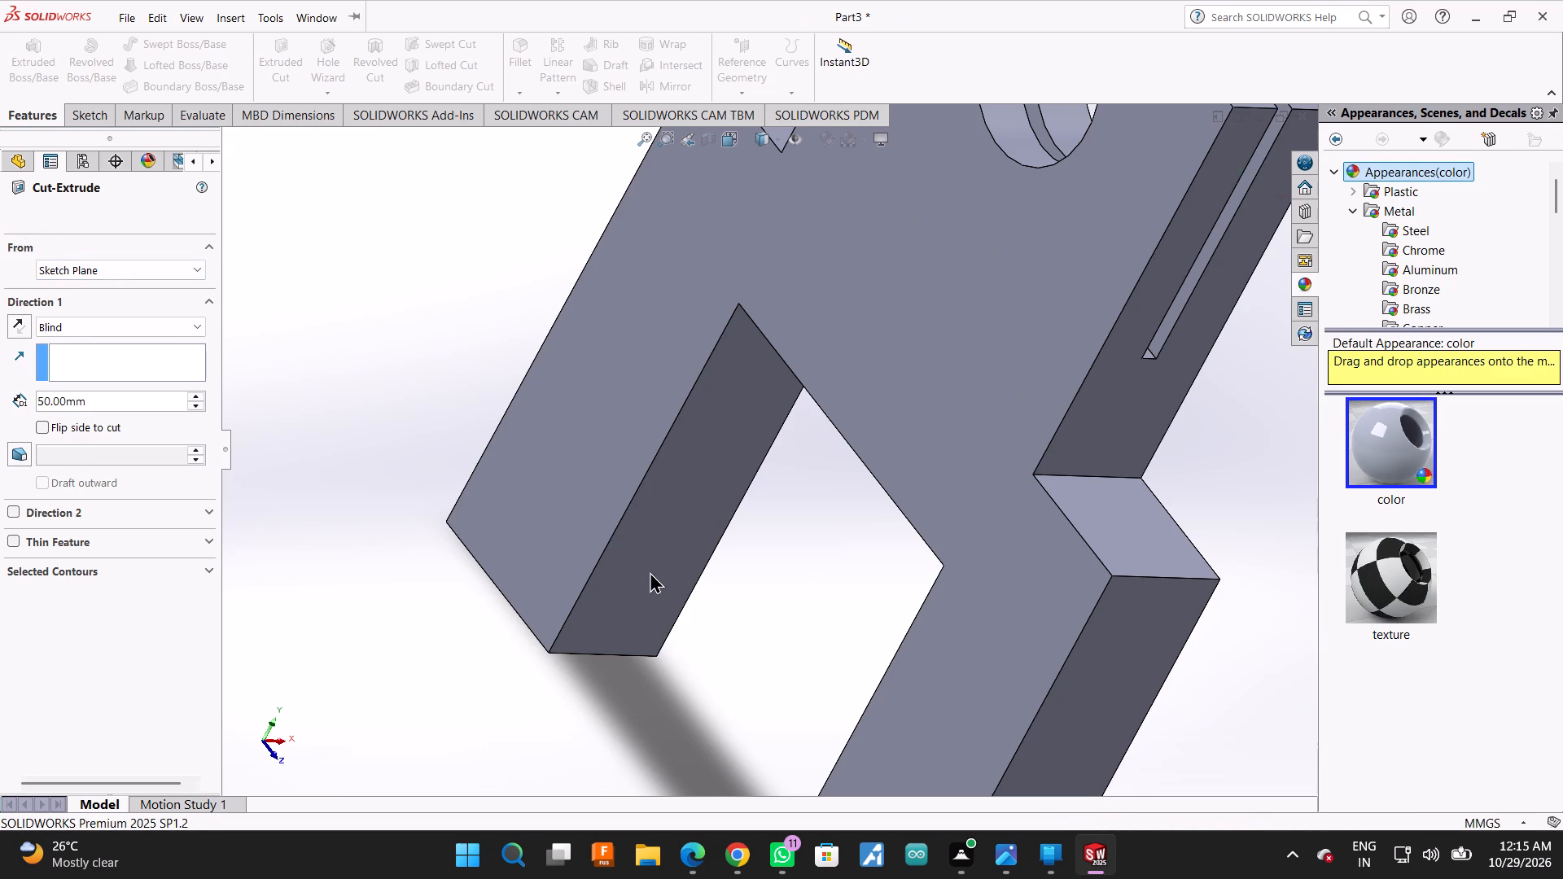
Examine the two new holes, the slot and the overall part from several angles, and dismiss the save reminder.
scroll(987, 499, up, 5)
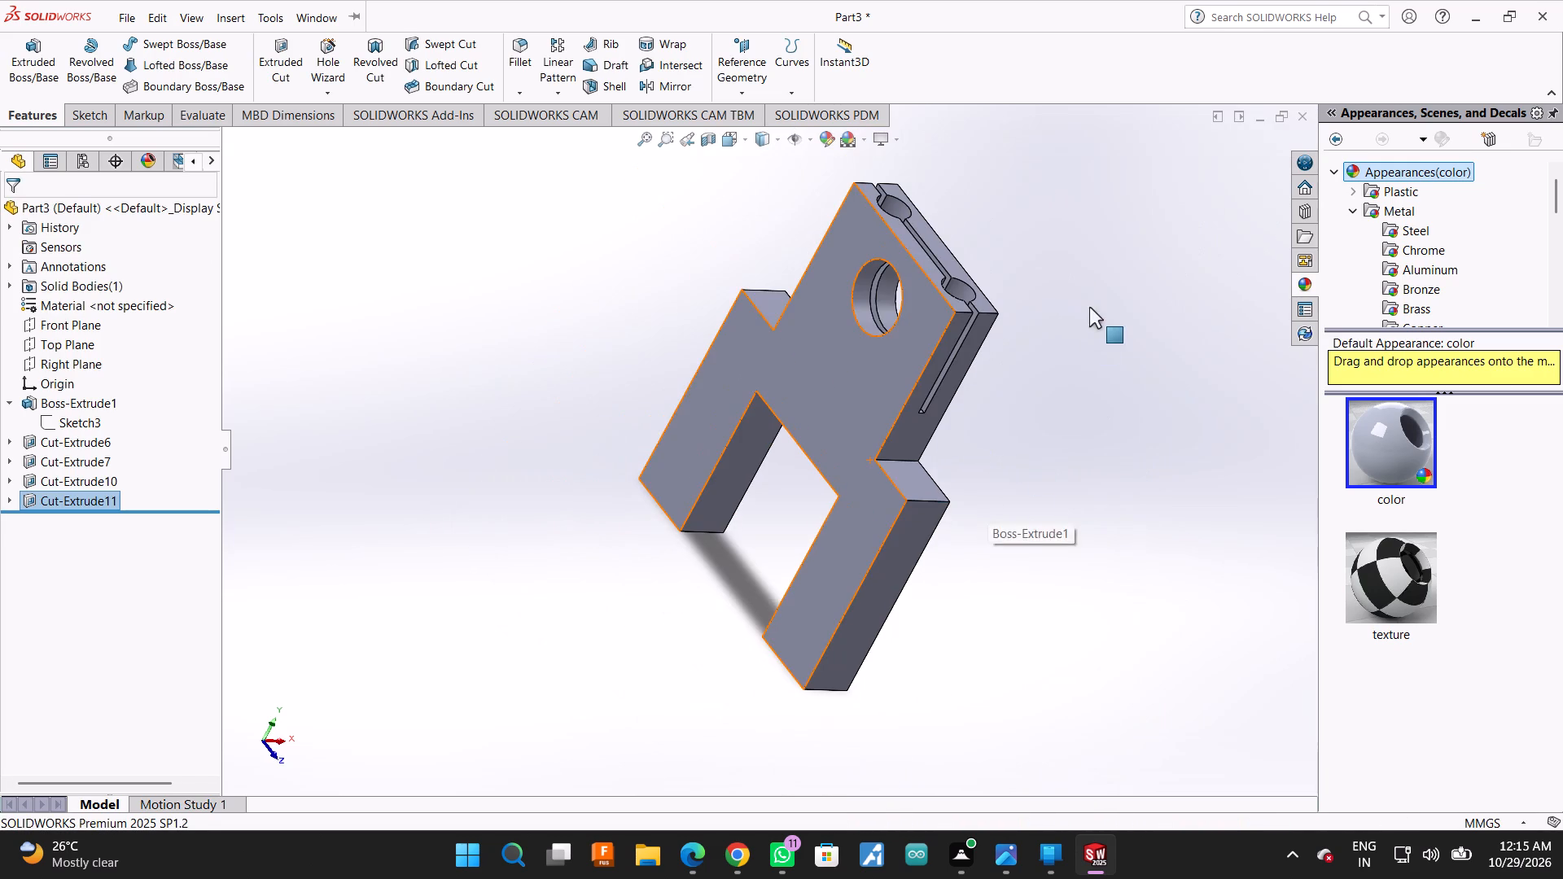
middle_drag(1087, 304, 1021, 490)
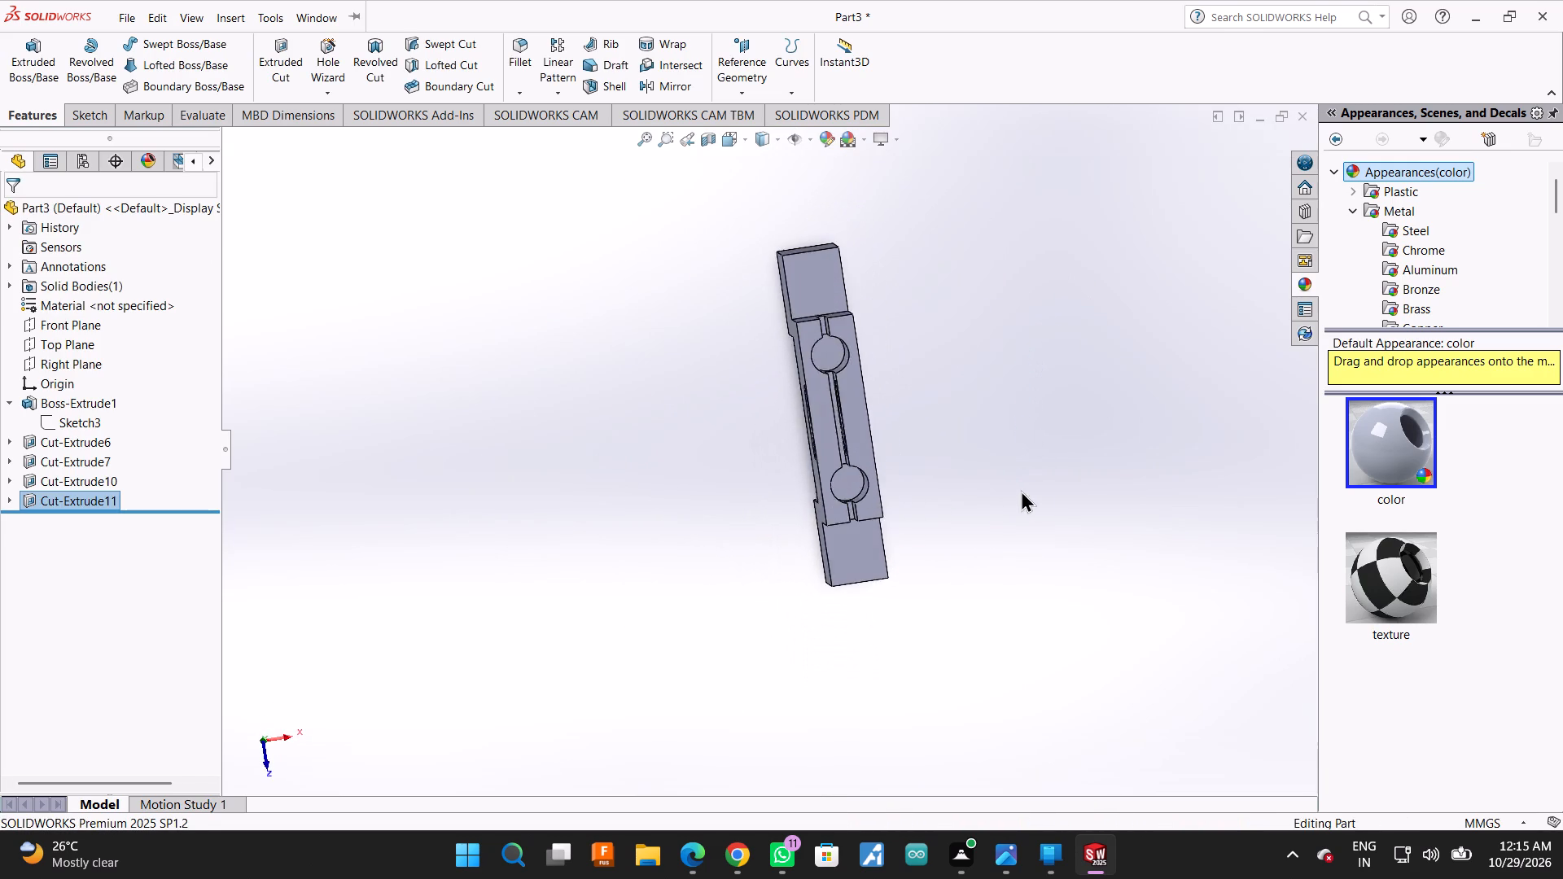
middle_drag(1021, 490, 1023, 490)
middle_click(1017, 492)
middle_drag(931, 459, 790, 395)
middle_drag(730, 370, 724, 262)
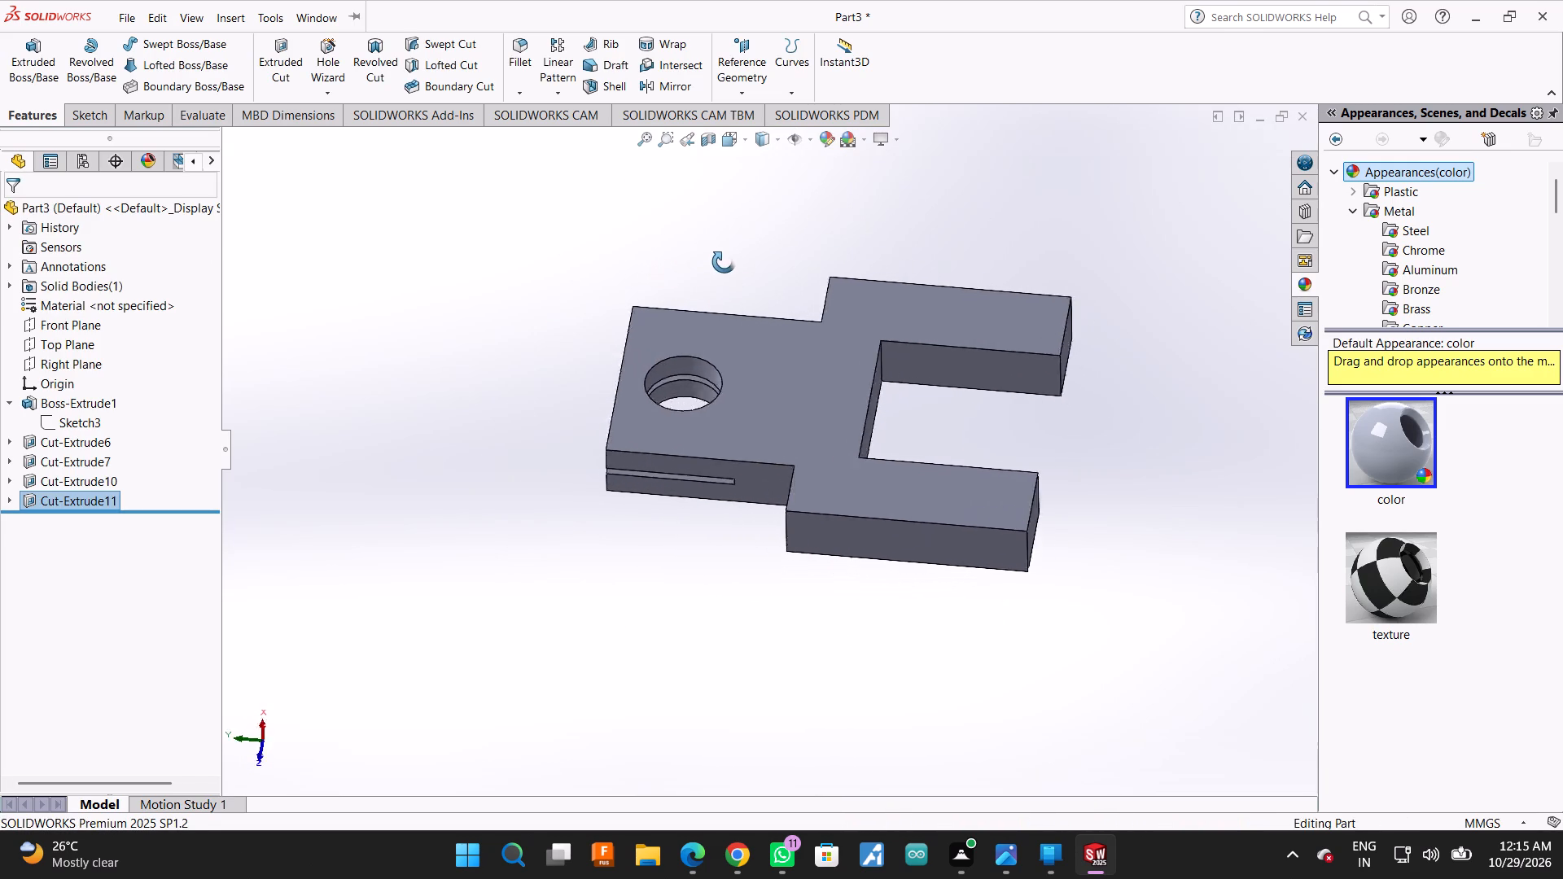
middle_drag(724, 262, 739, 260)
middle_drag(789, 247, 941, 99)
middle_drag(874, 680, 899, 540)
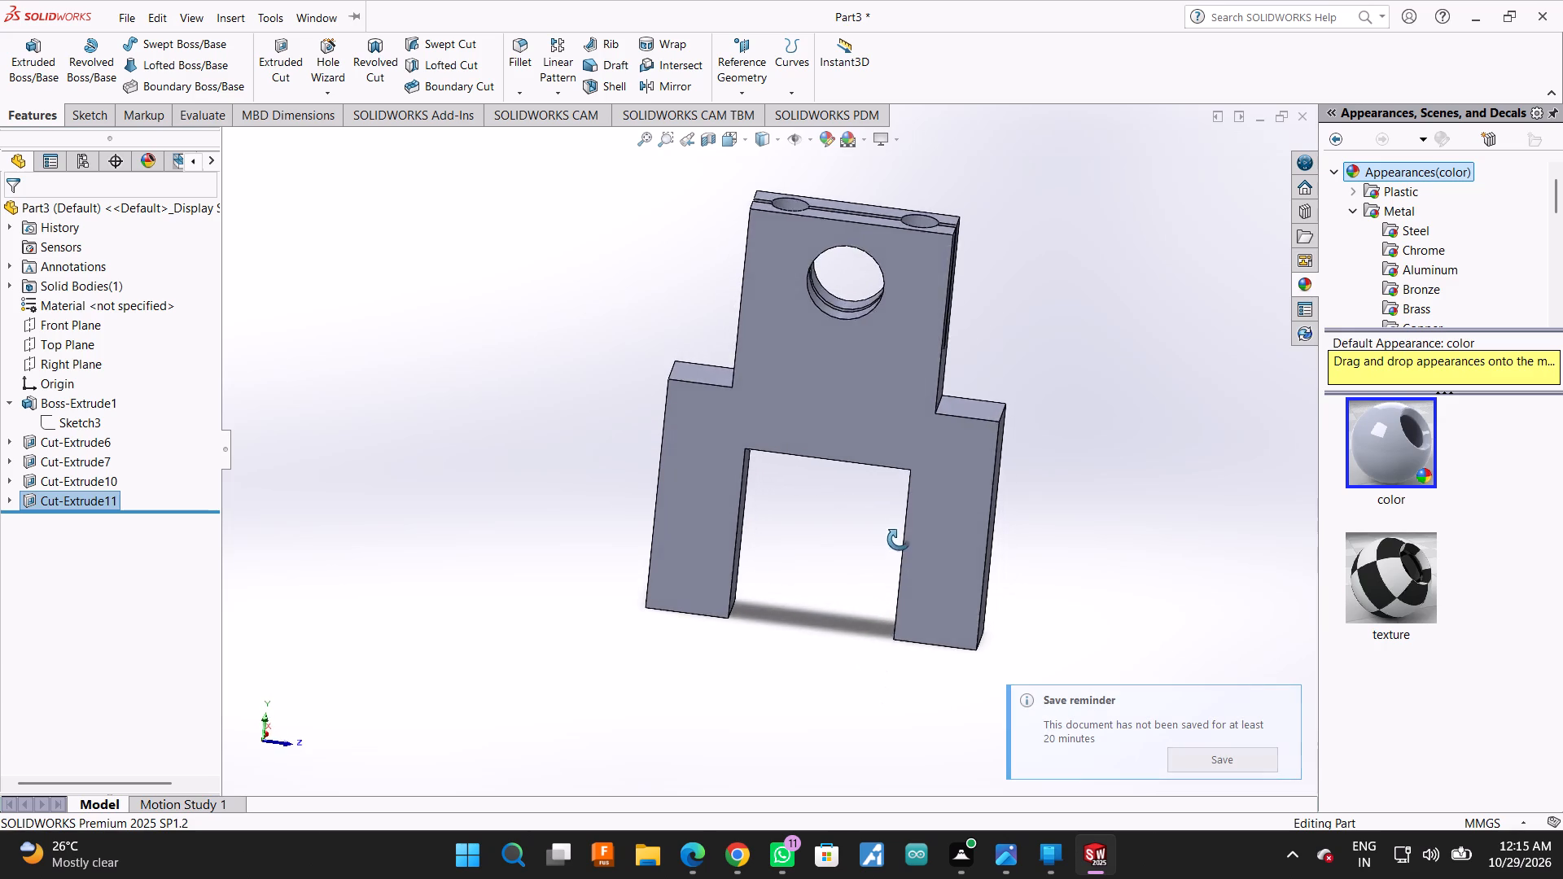
middle_drag(899, 540, 898, 498)
click(1283, 699)
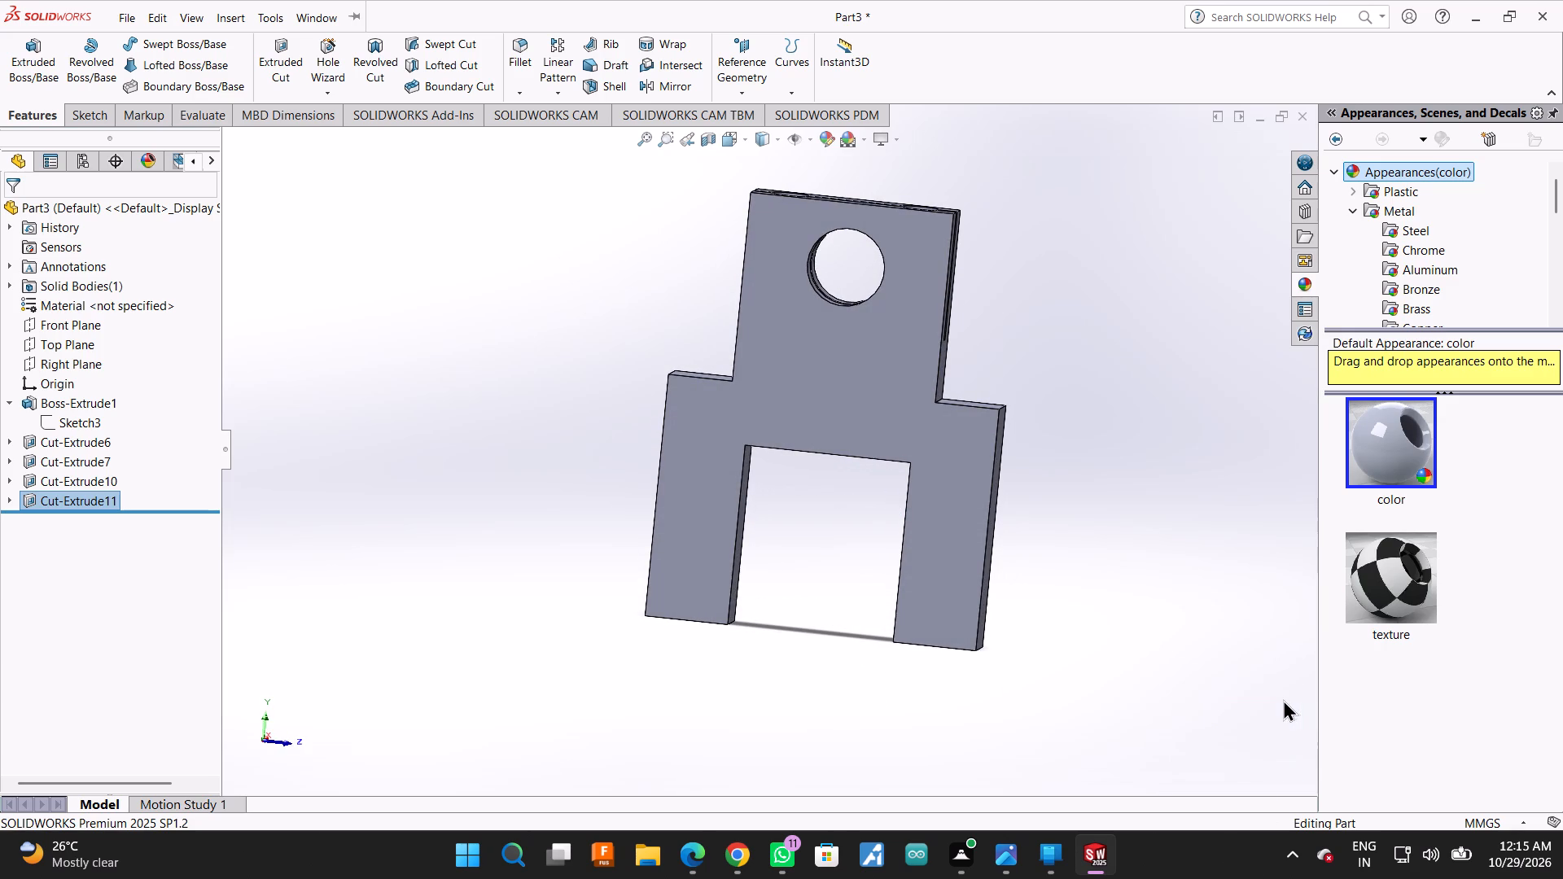
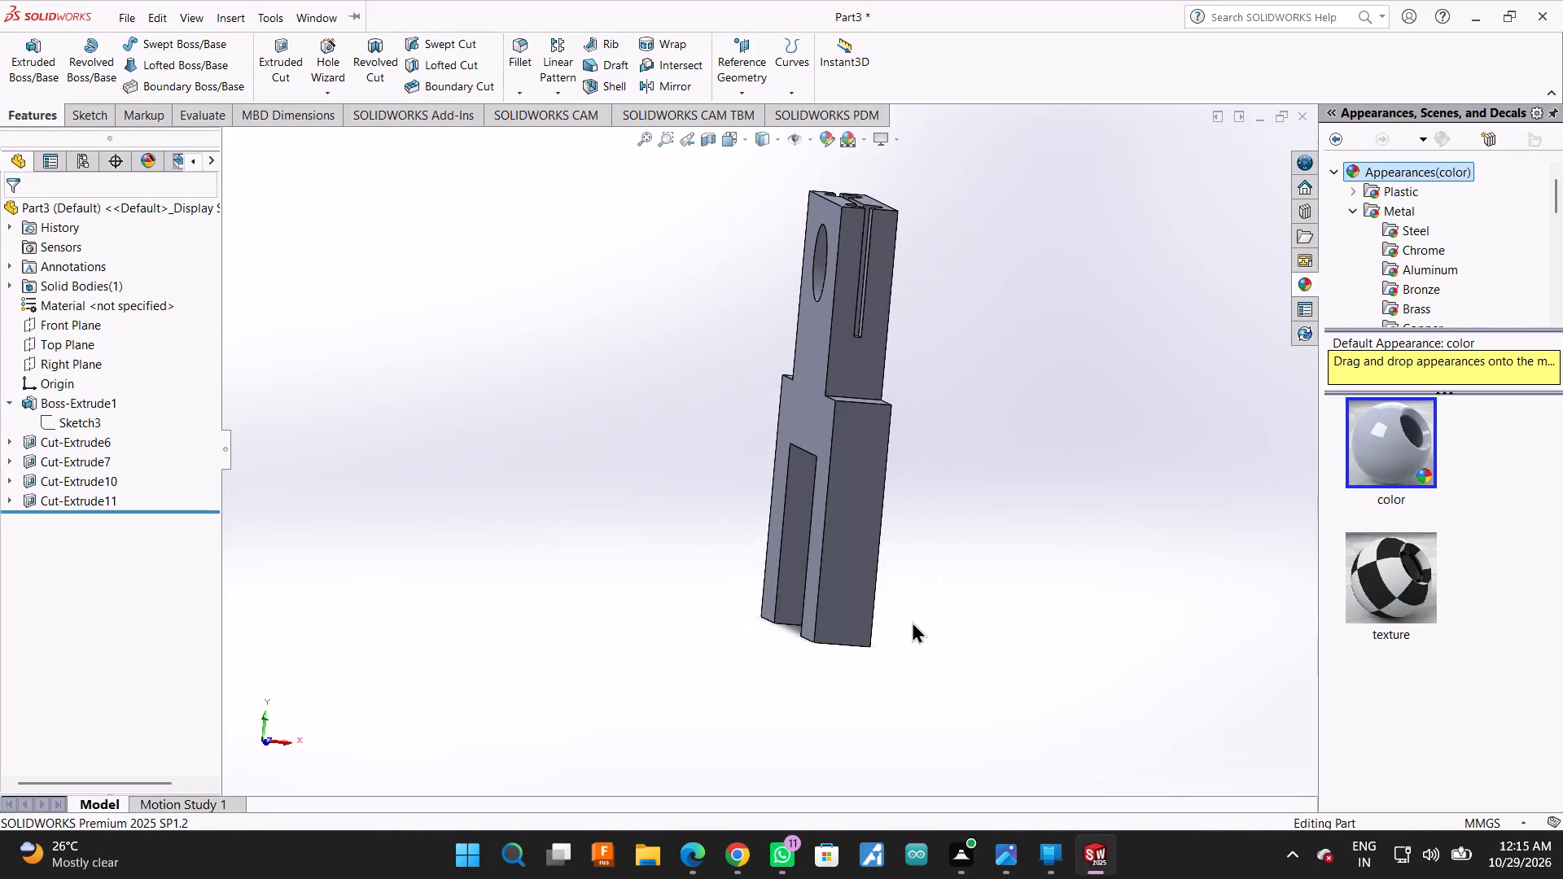
Examine the forked block's top holes, slot and legs from several angles.
middle_drag(877, 588, 869, 584)
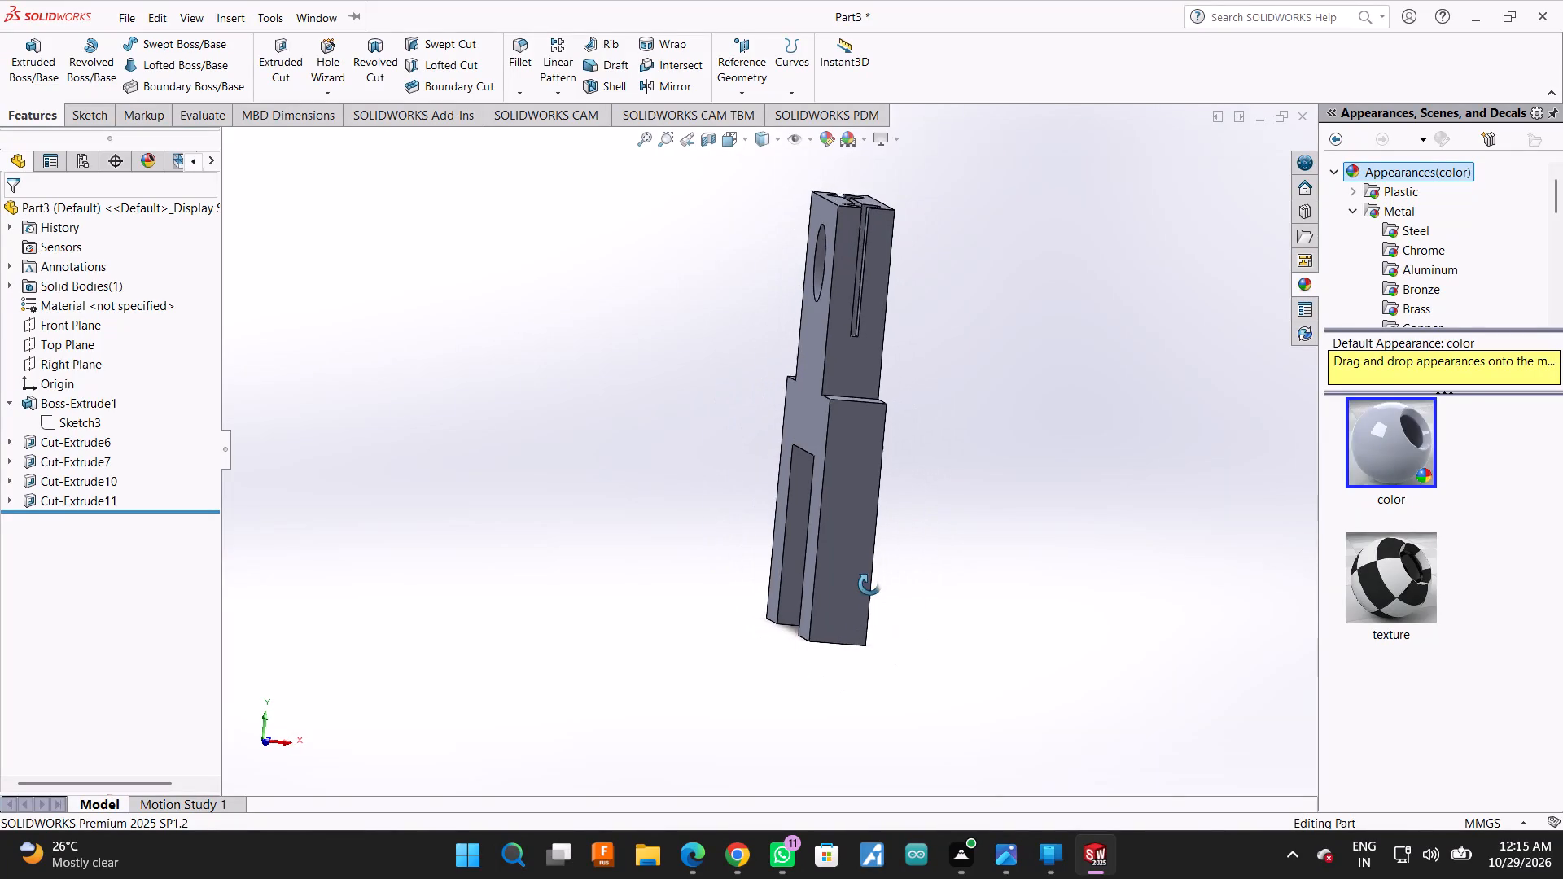
middle_drag(869, 584, 843, 572)
scroll(916, 611, up, 1)
middle_drag(900, 448, 813, 446)
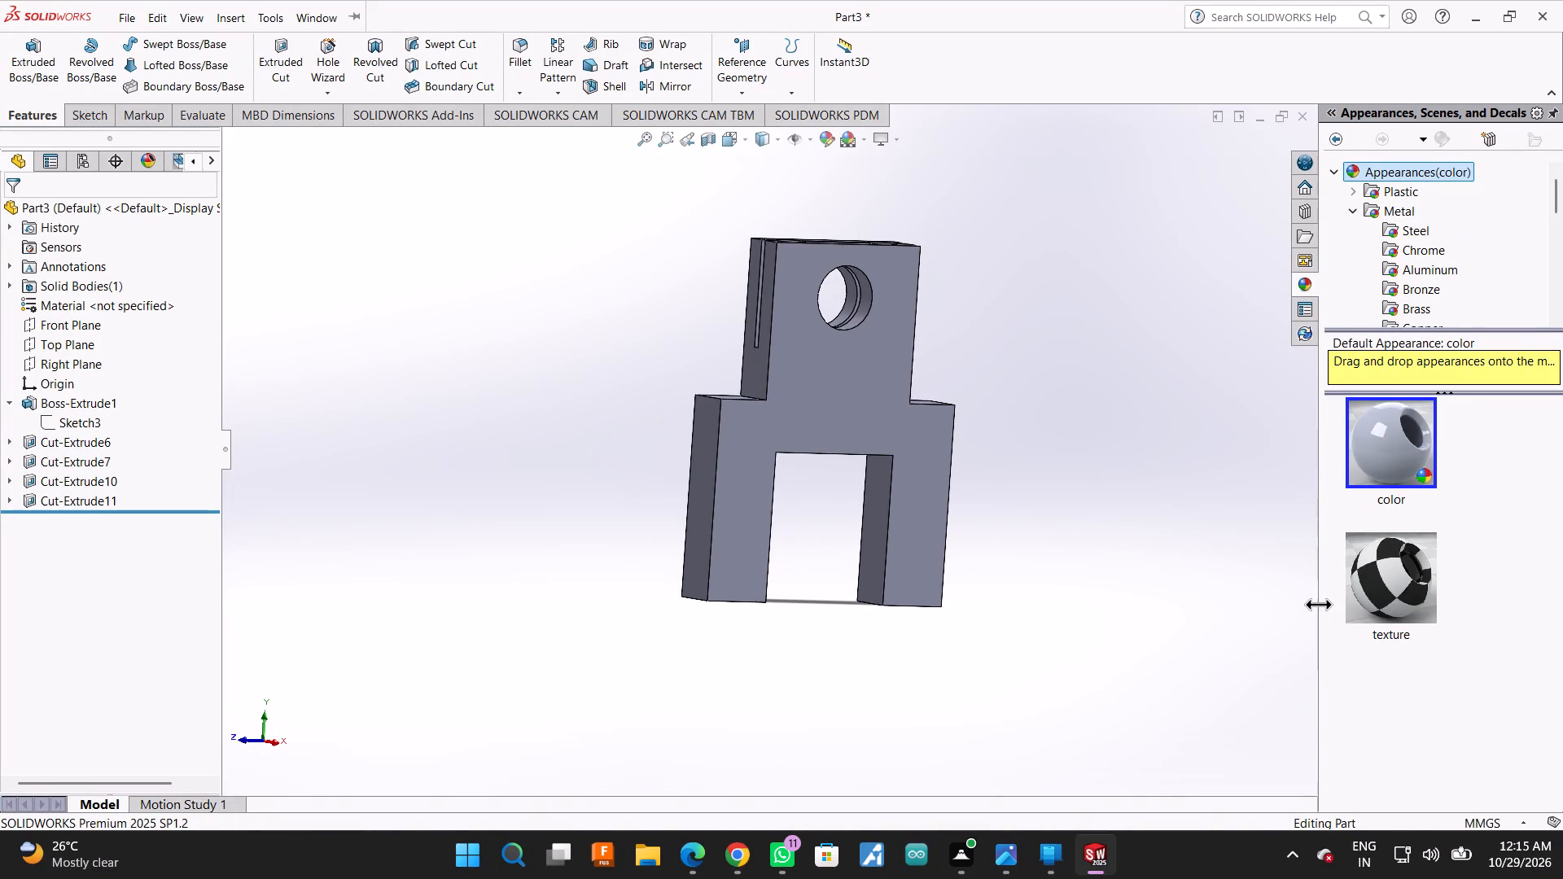
drag(1318, 604, 1555, 659)
middle_drag(1140, 400, 1072, 439)
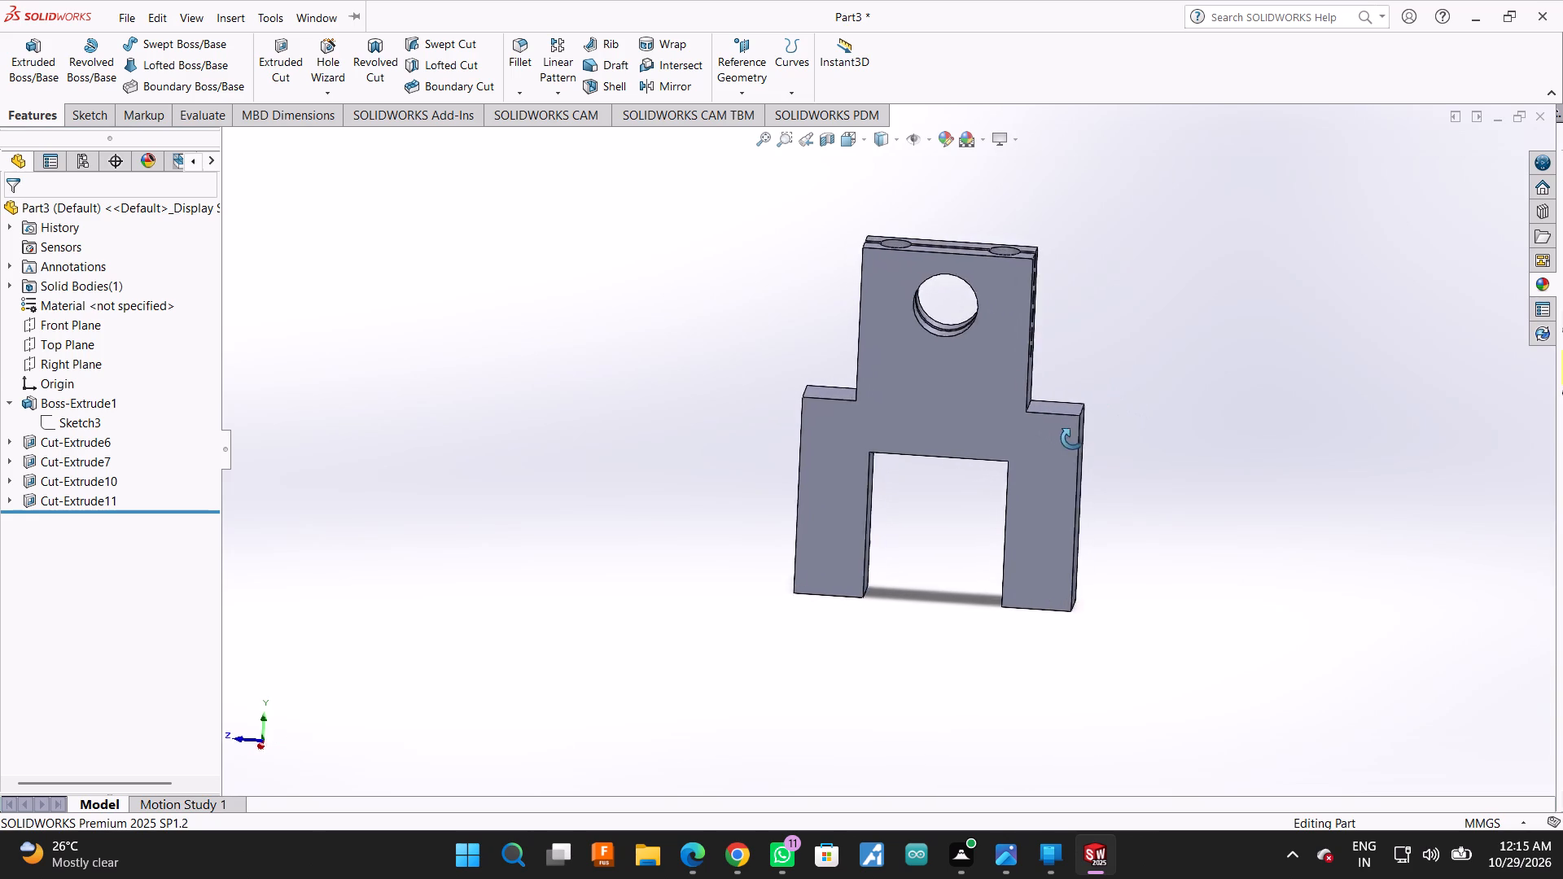
middle_drag(1072, 439, 1080, 434)
scroll(1080, 434, up, 1)
middle_drag(1090, 370, 1091, 282)
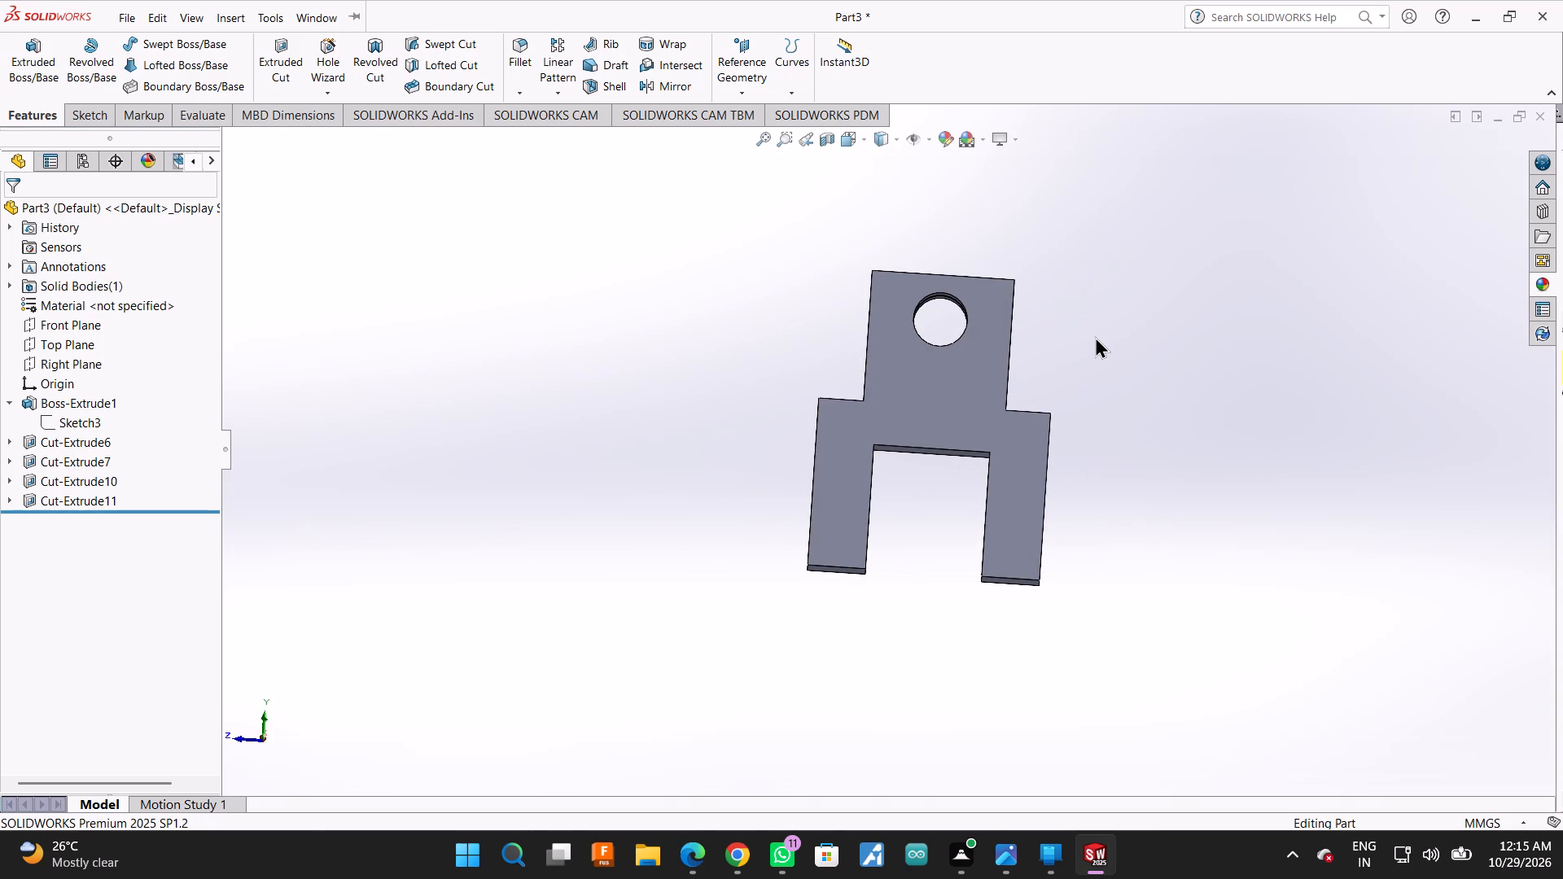
middle_drag(1095, 339, 1092, 350)
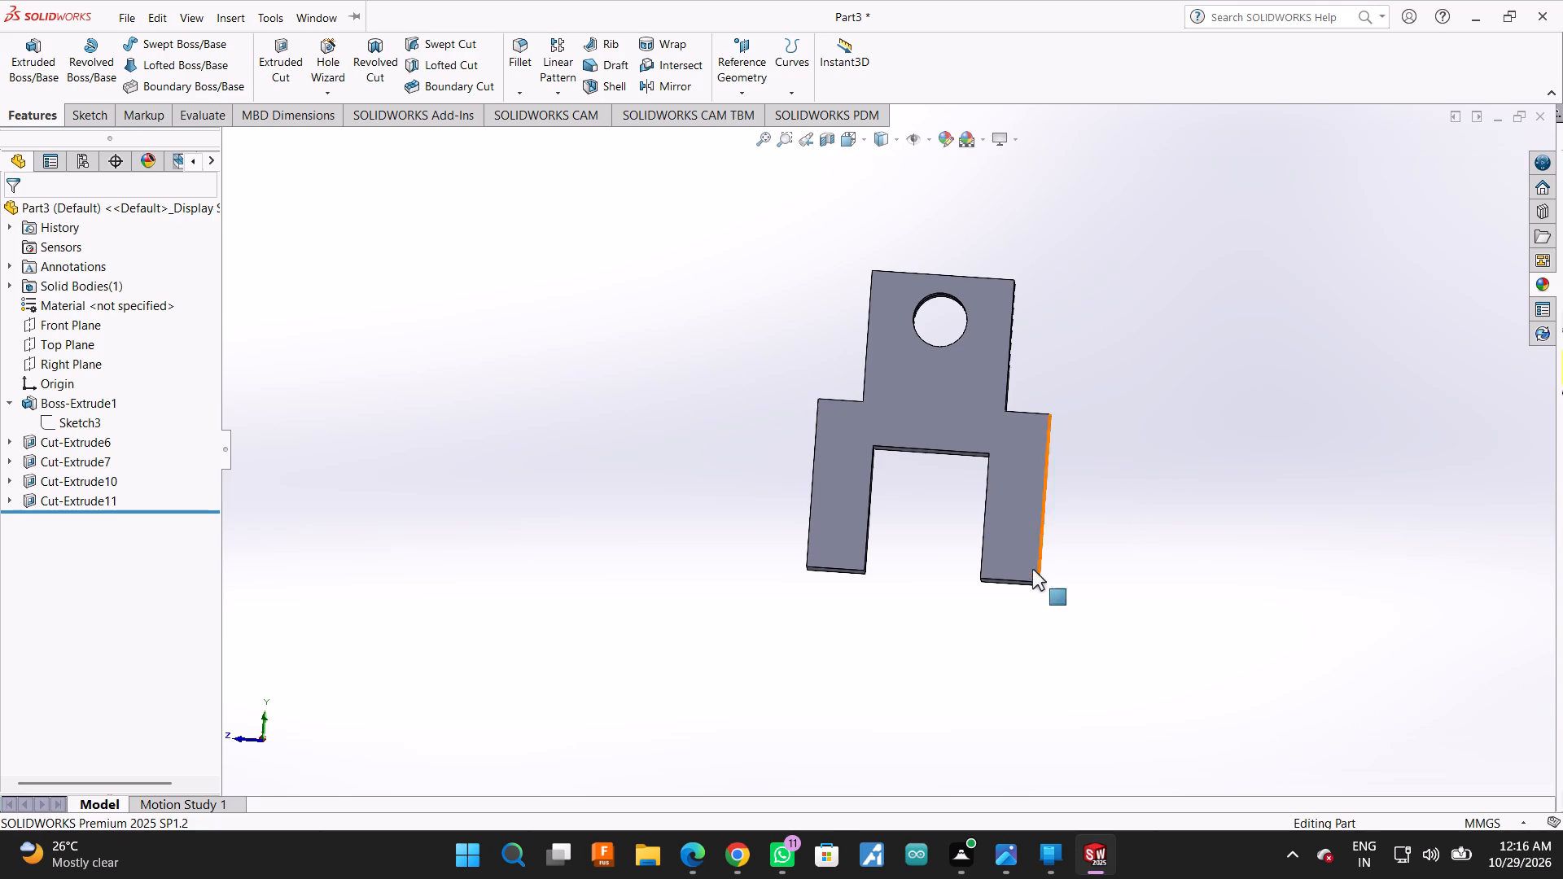
Start a new sketch on the forked block's large flat face containing the through hole.
click(1031, 522)
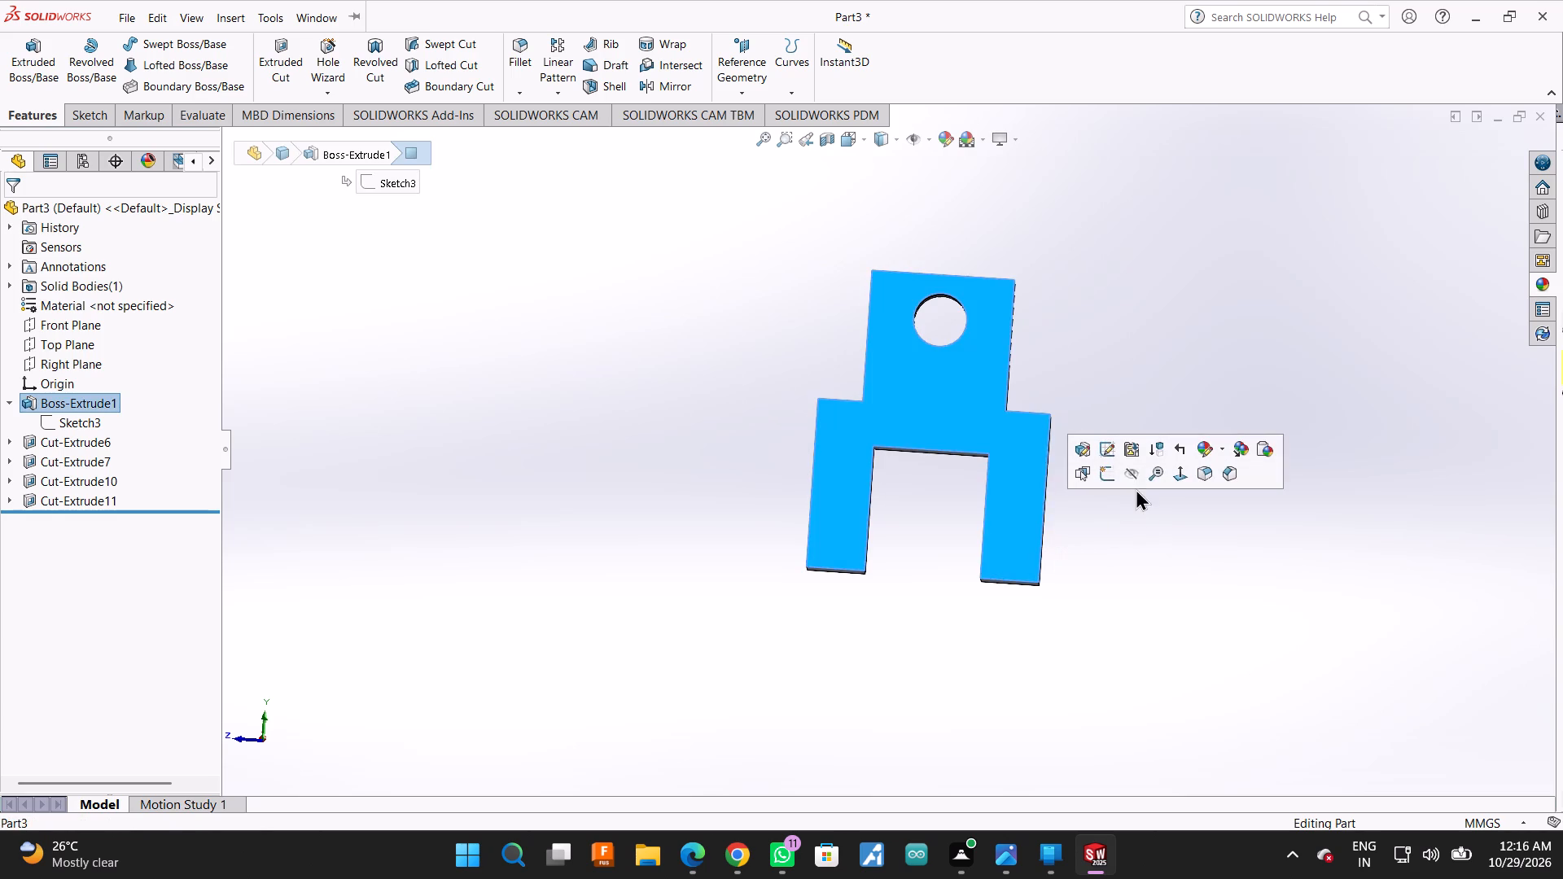
click(1113, 473)
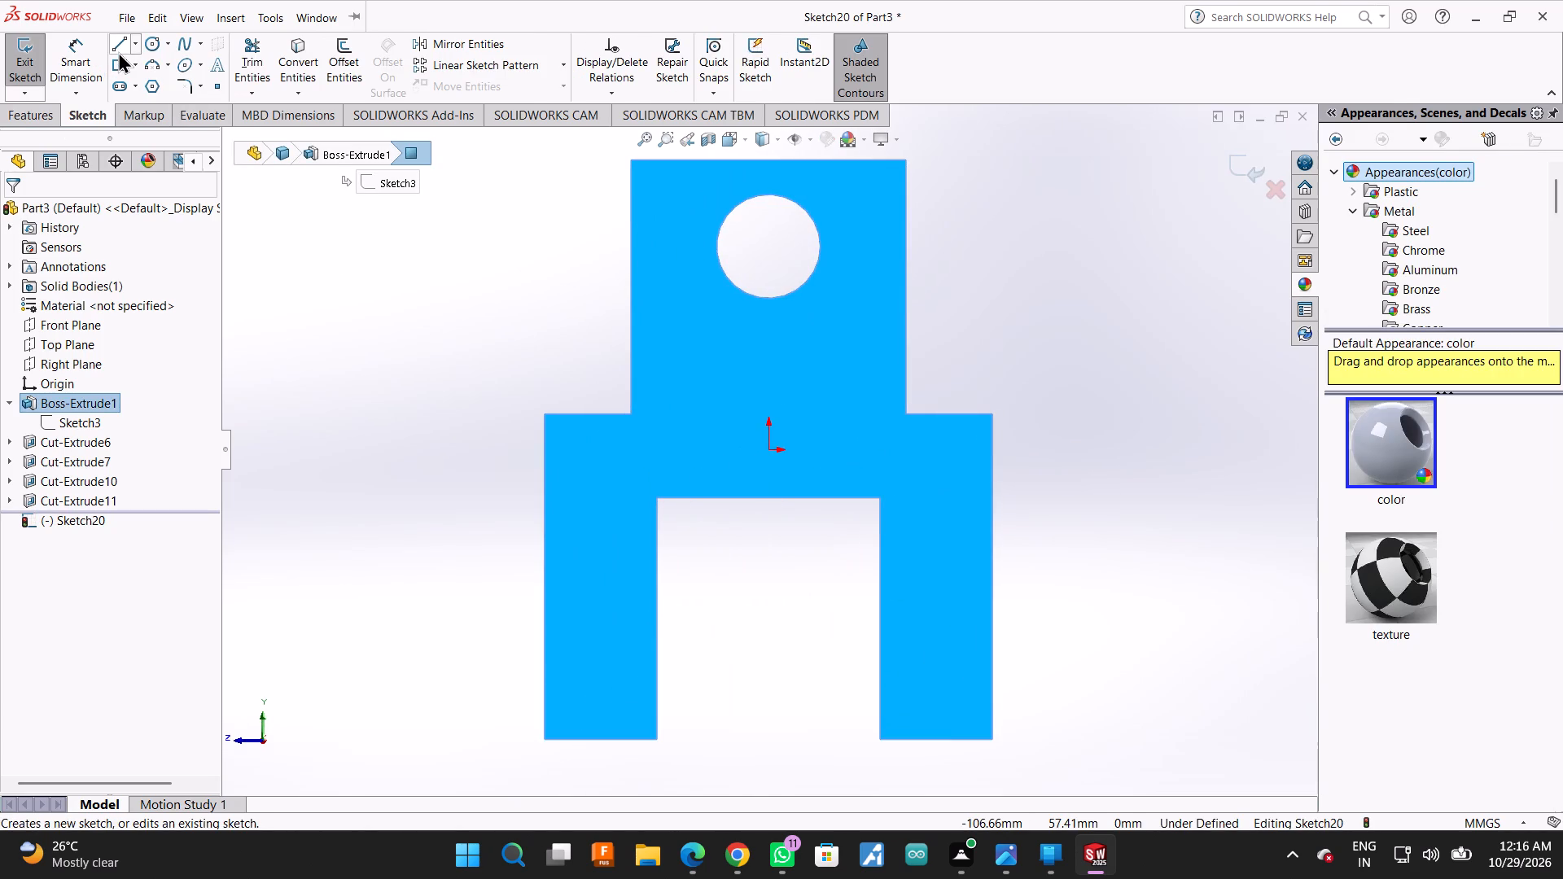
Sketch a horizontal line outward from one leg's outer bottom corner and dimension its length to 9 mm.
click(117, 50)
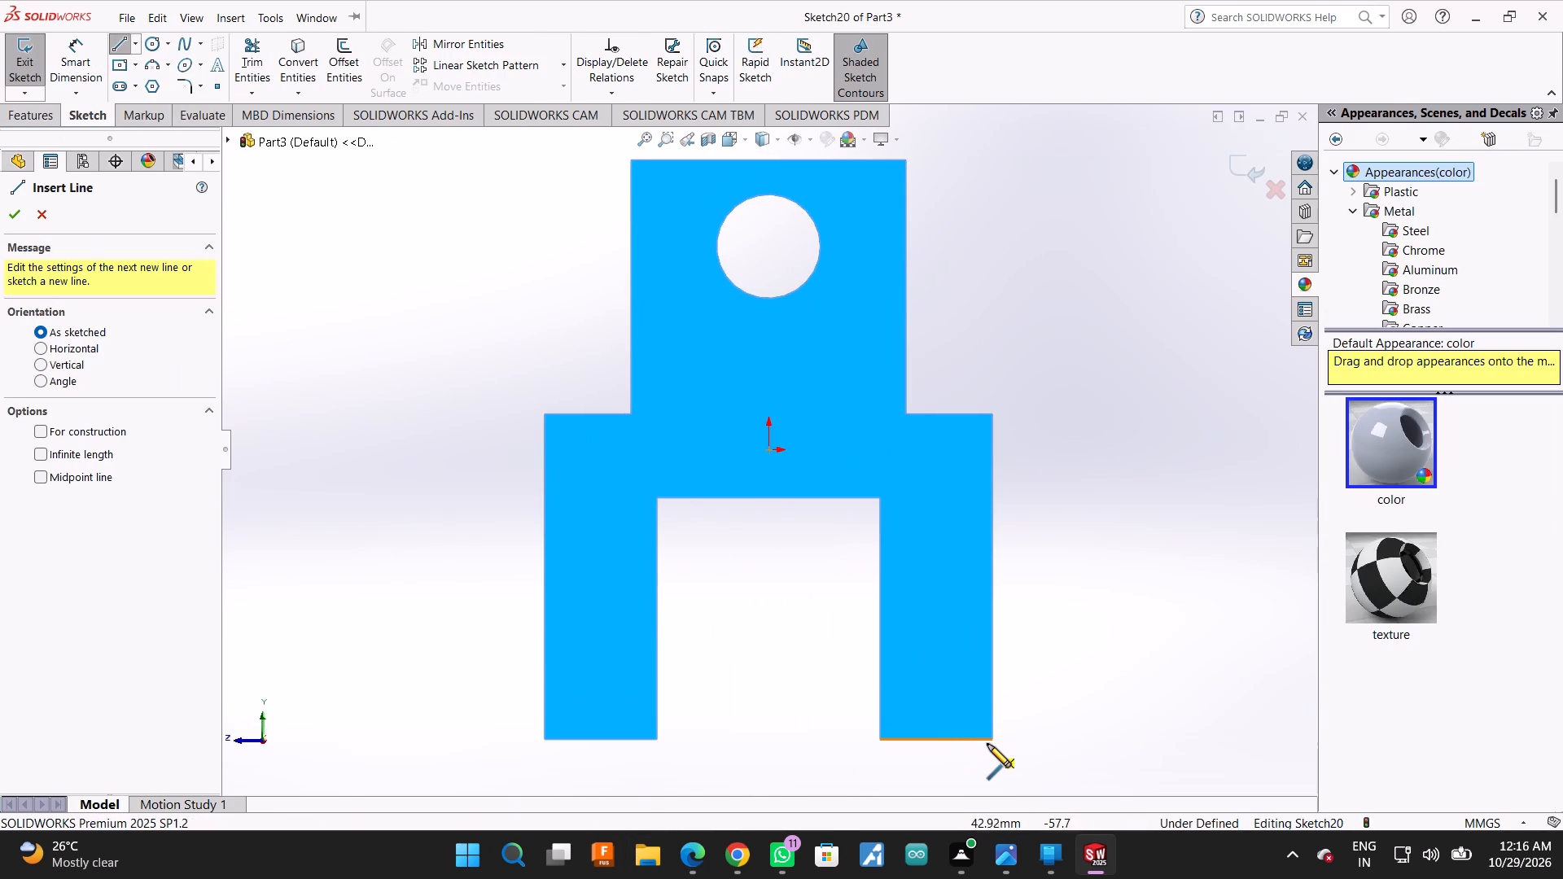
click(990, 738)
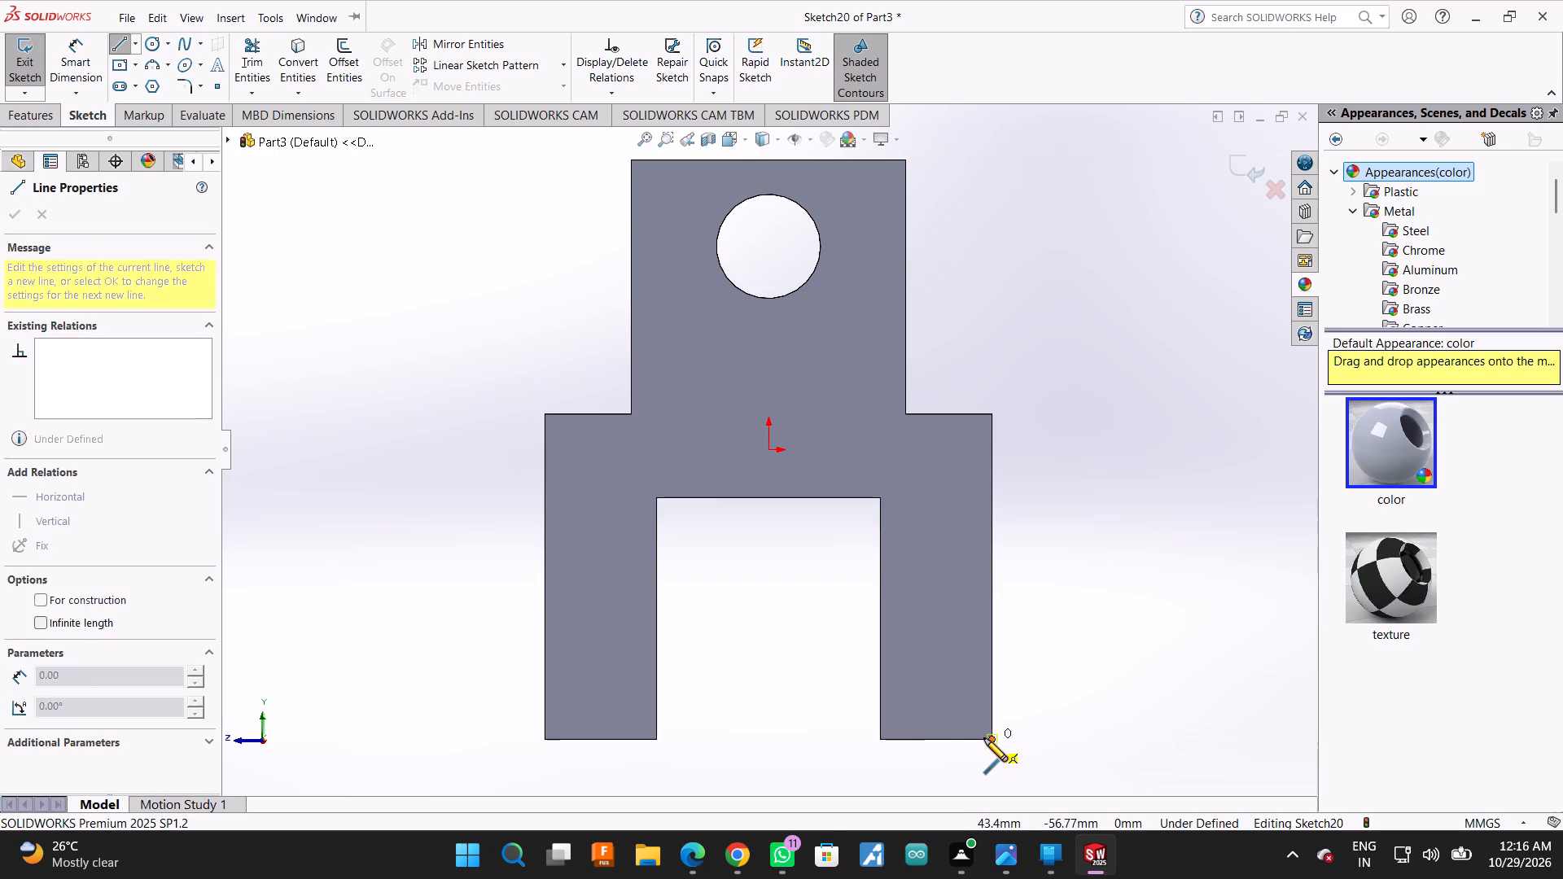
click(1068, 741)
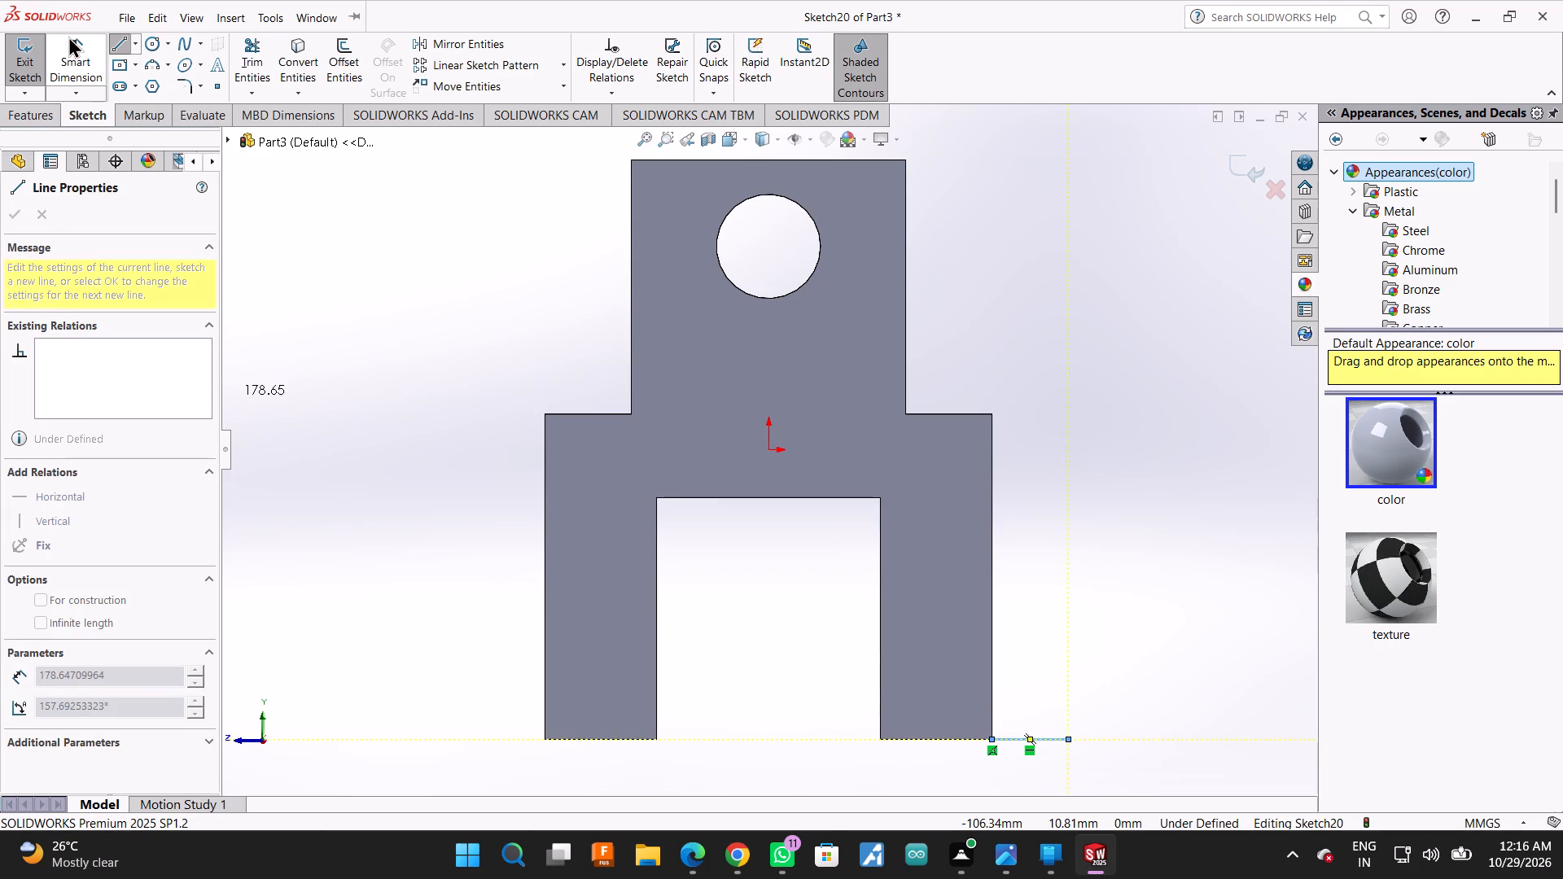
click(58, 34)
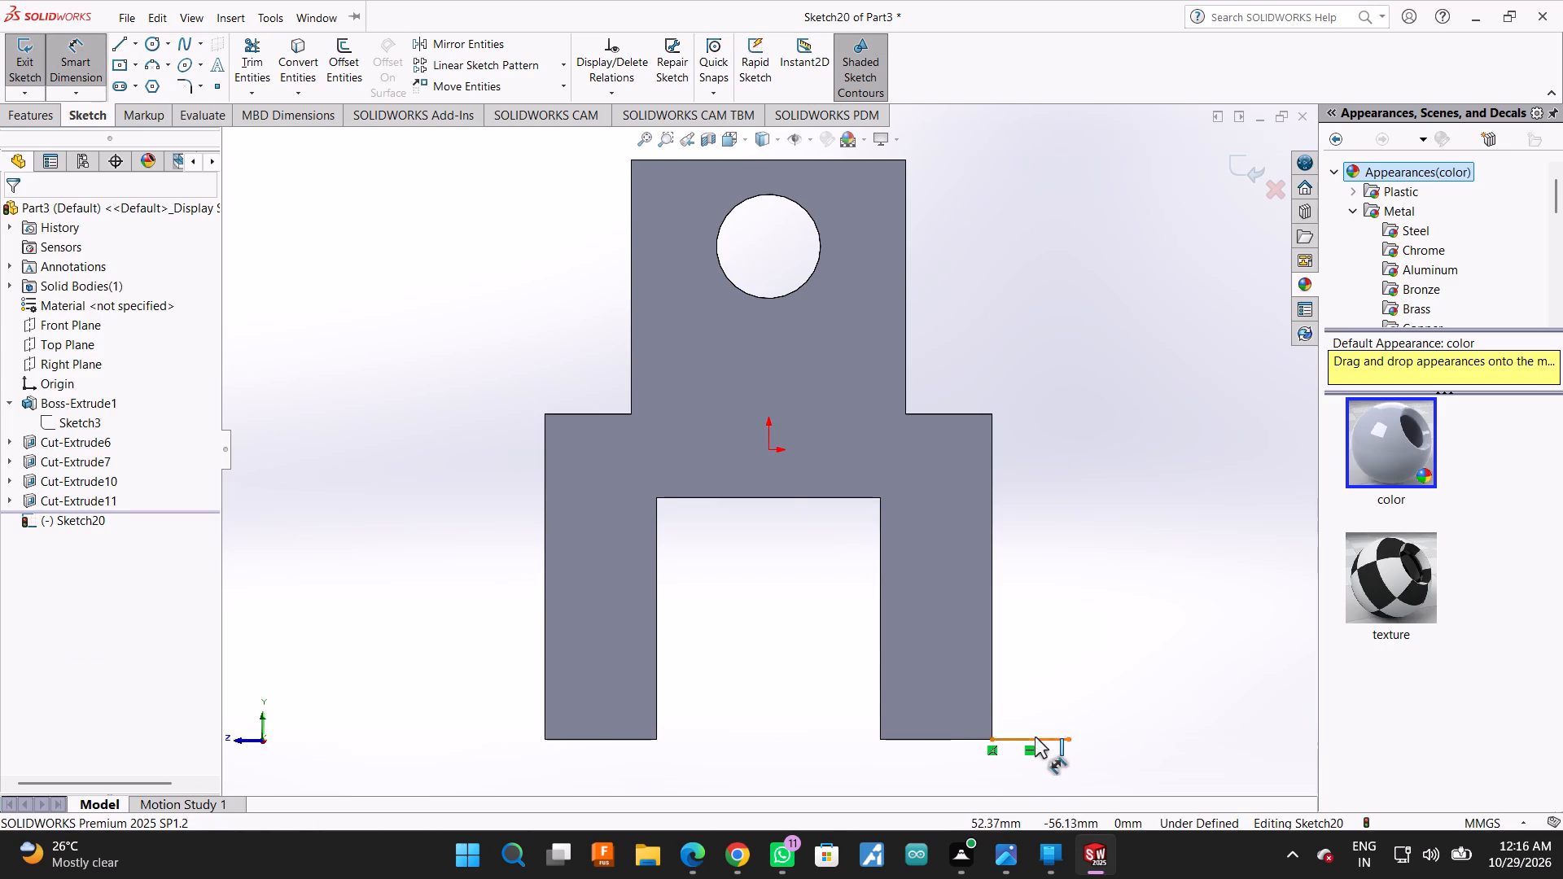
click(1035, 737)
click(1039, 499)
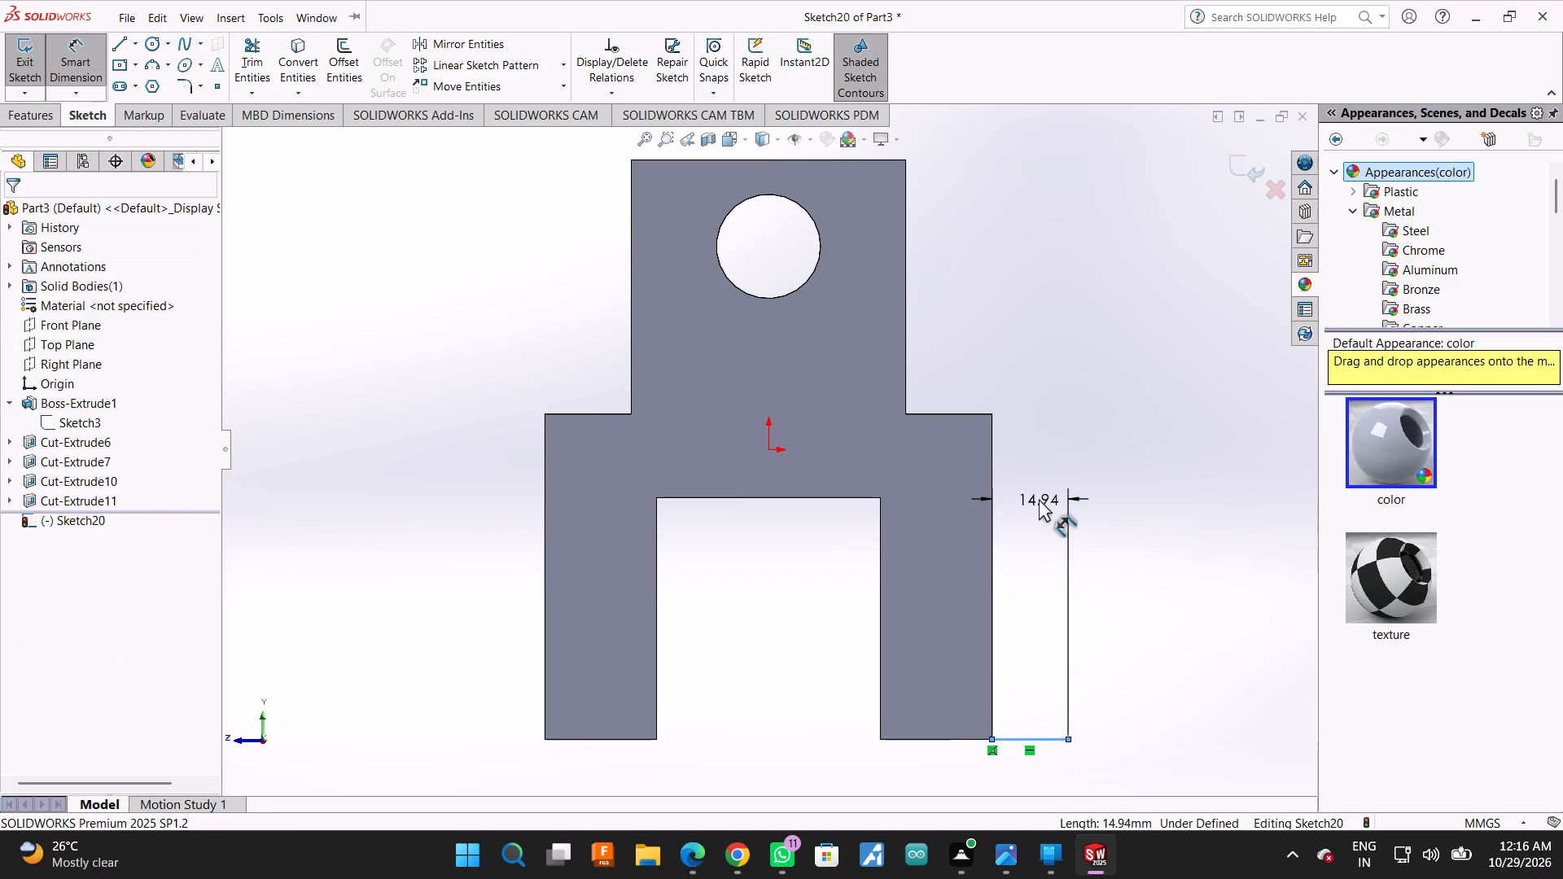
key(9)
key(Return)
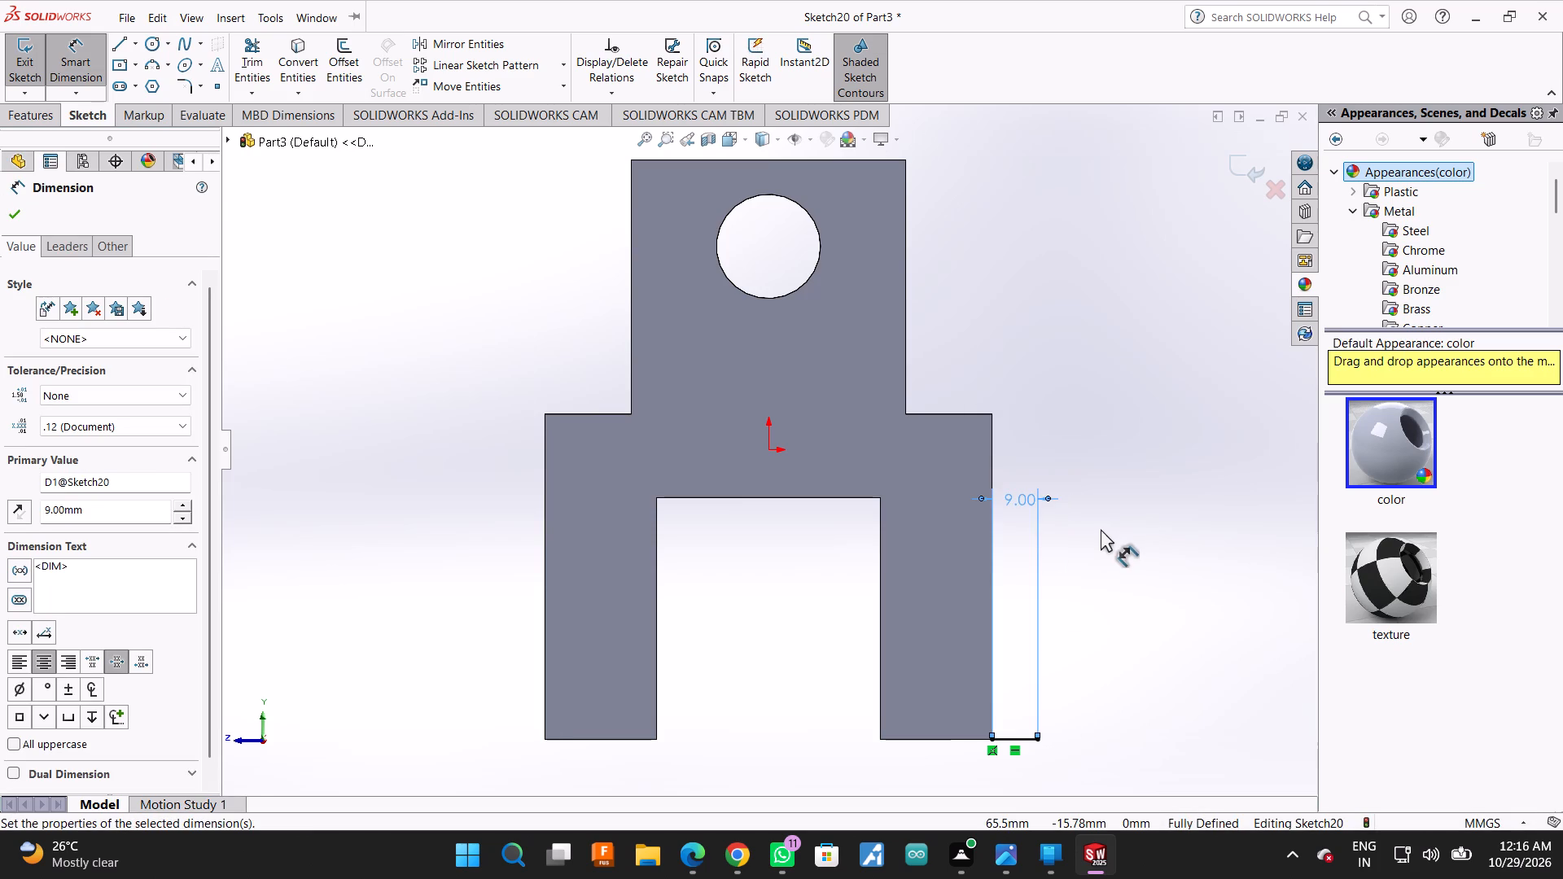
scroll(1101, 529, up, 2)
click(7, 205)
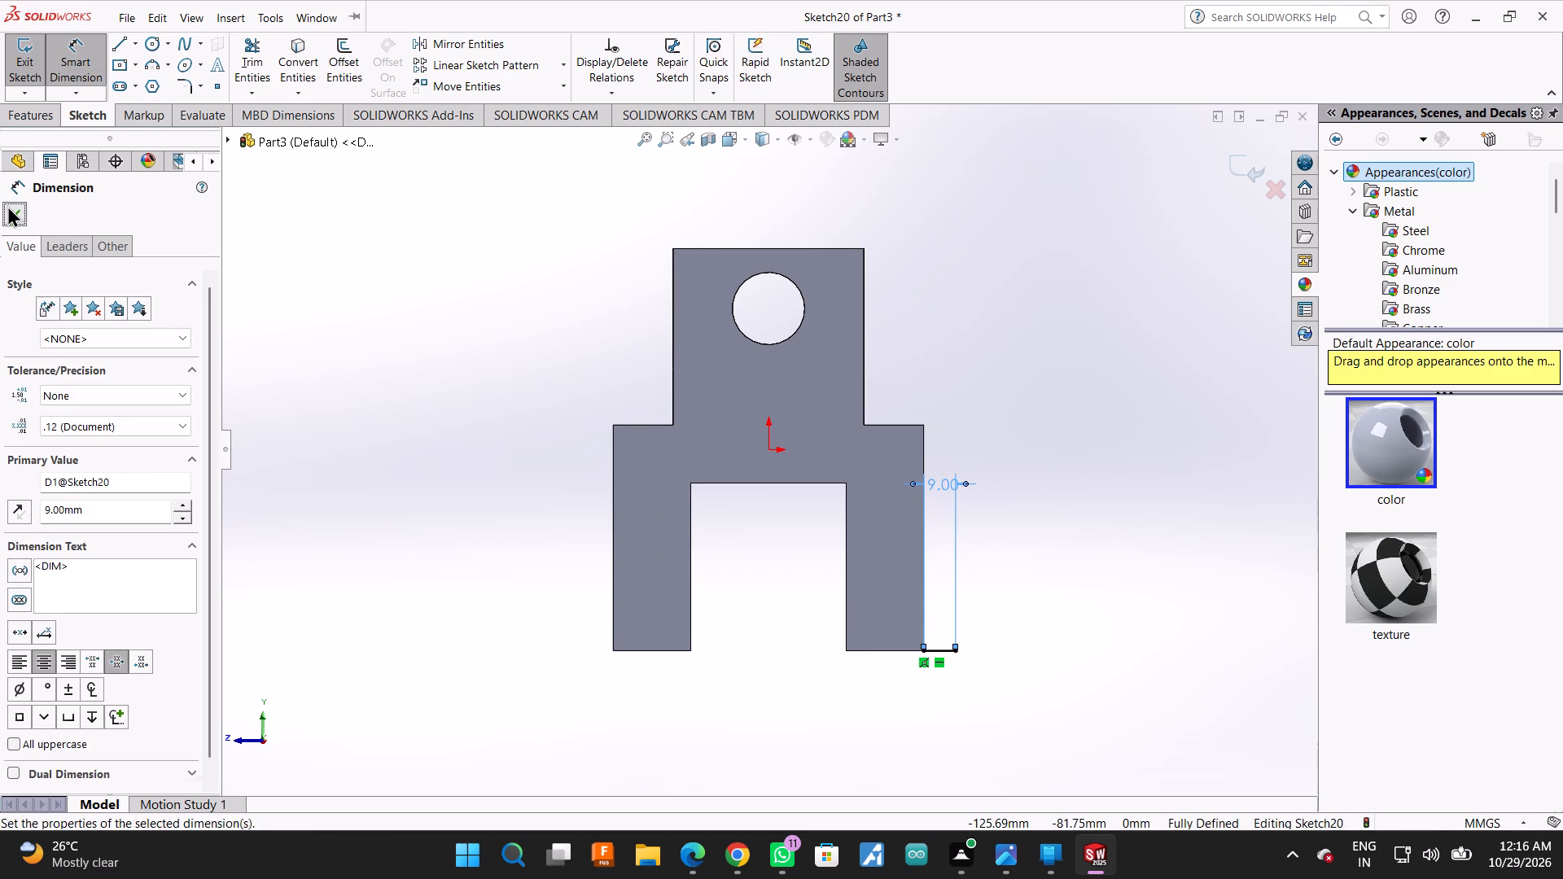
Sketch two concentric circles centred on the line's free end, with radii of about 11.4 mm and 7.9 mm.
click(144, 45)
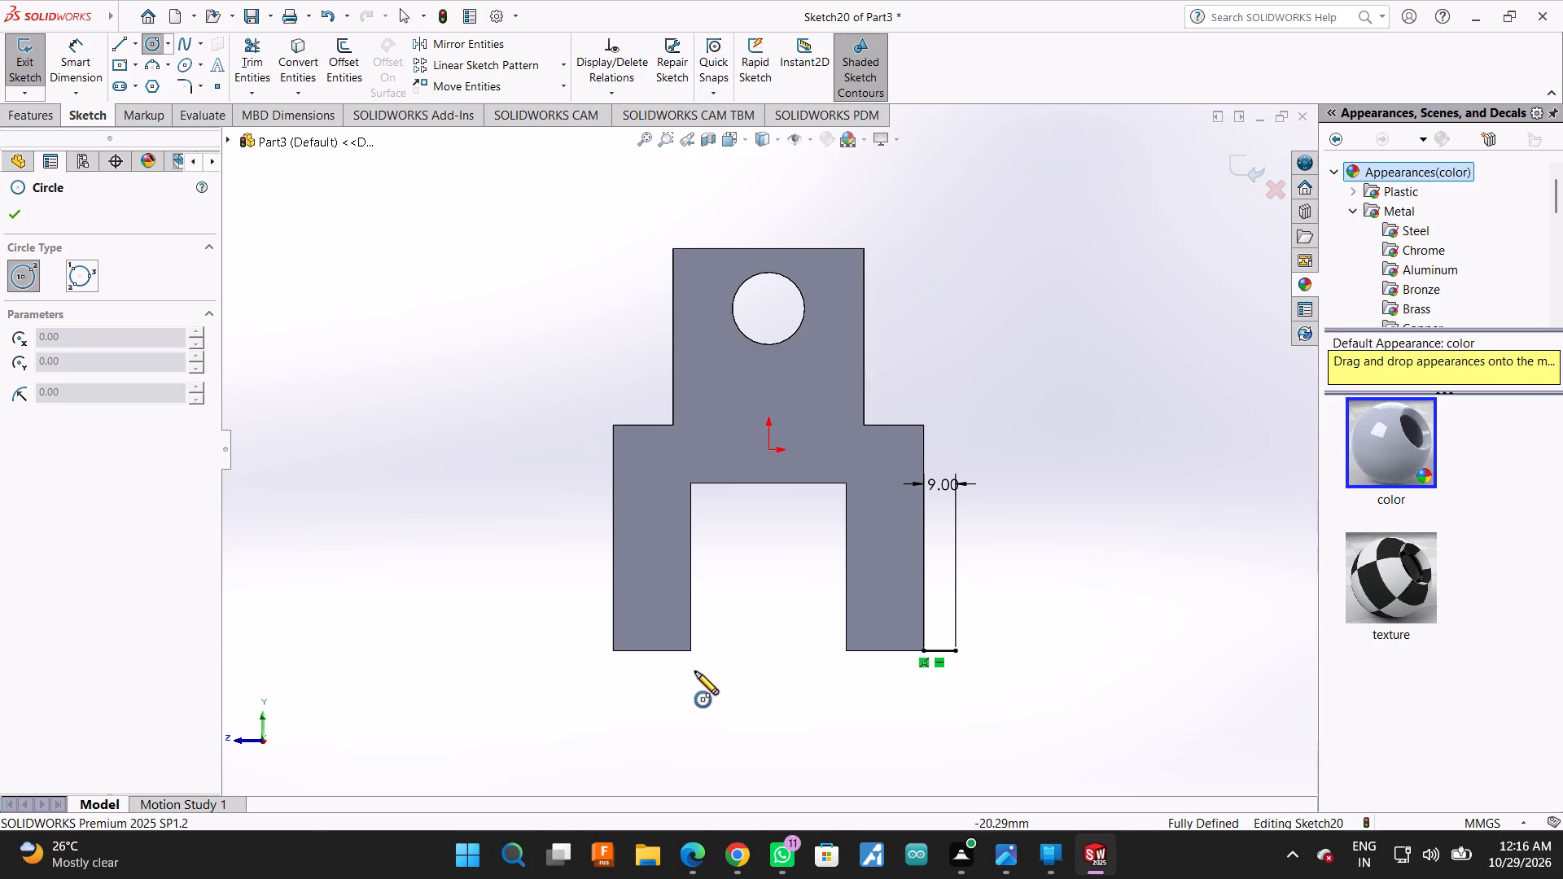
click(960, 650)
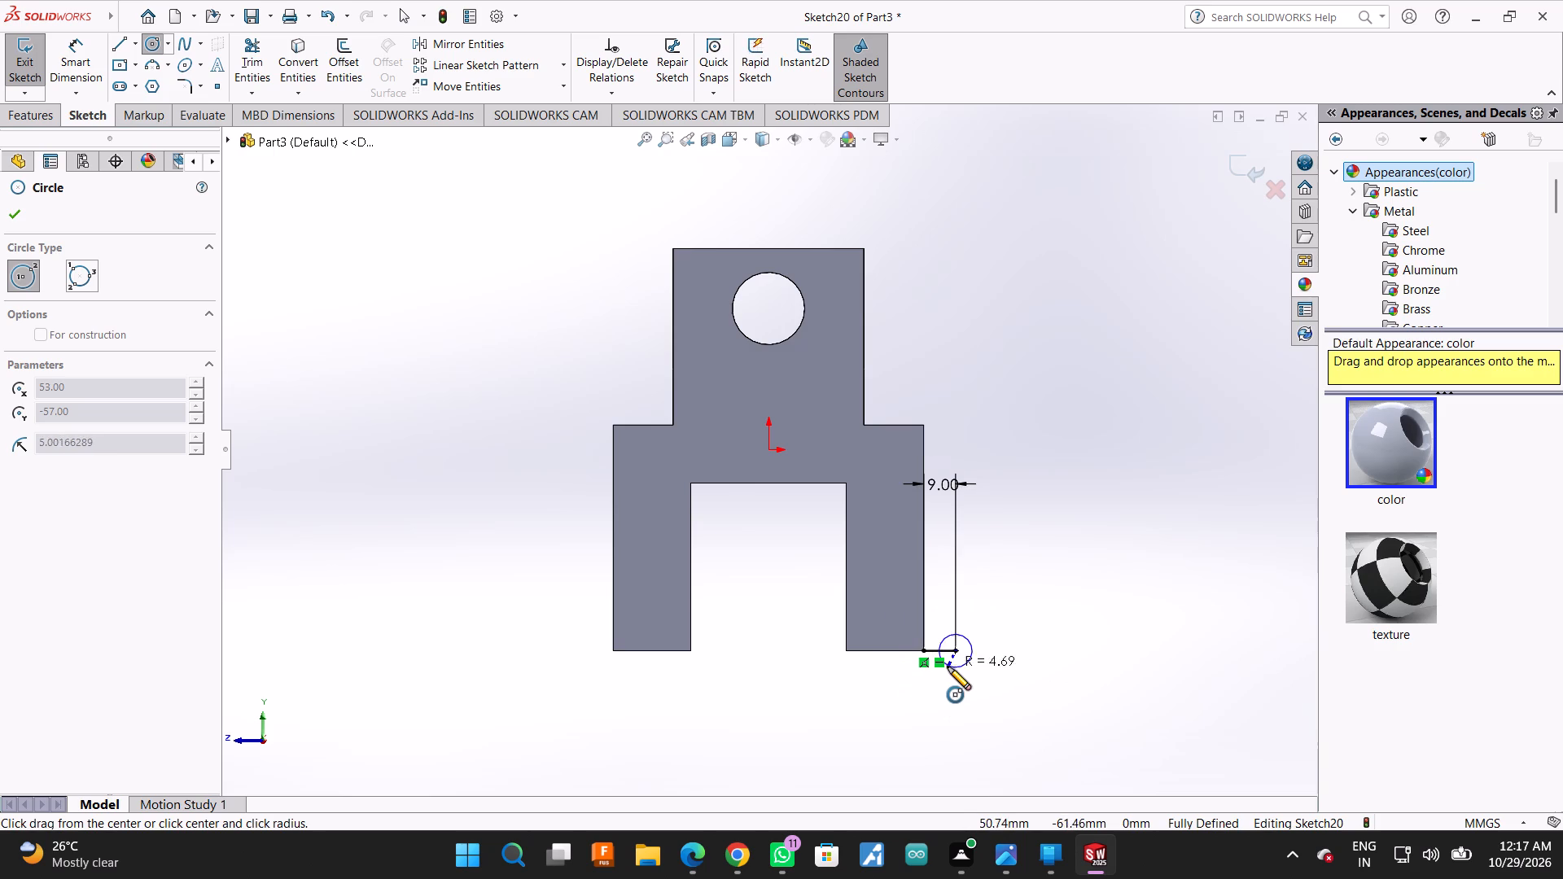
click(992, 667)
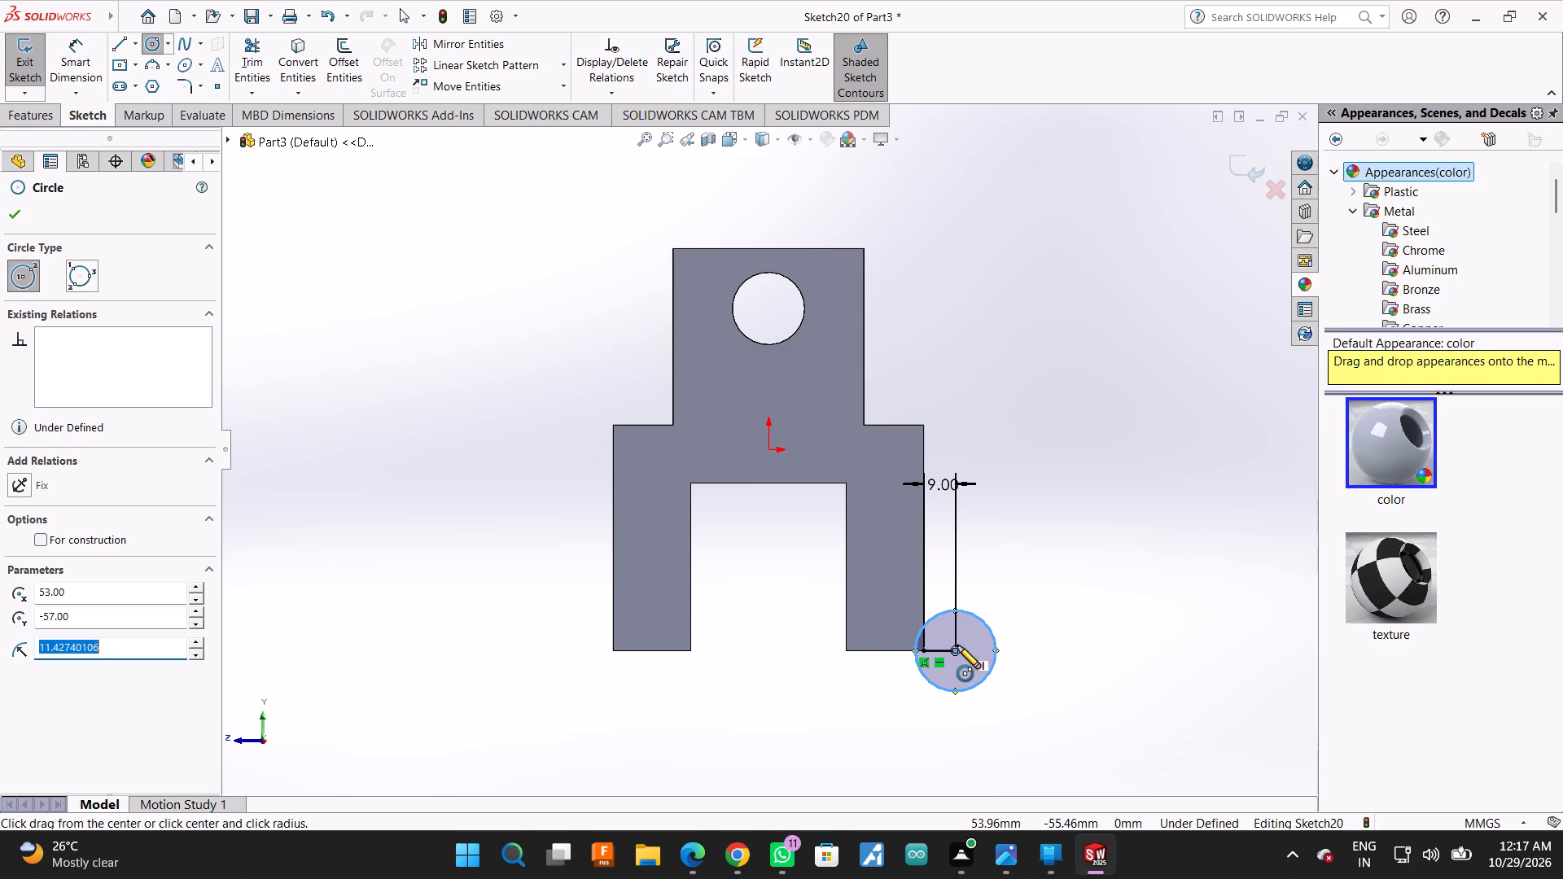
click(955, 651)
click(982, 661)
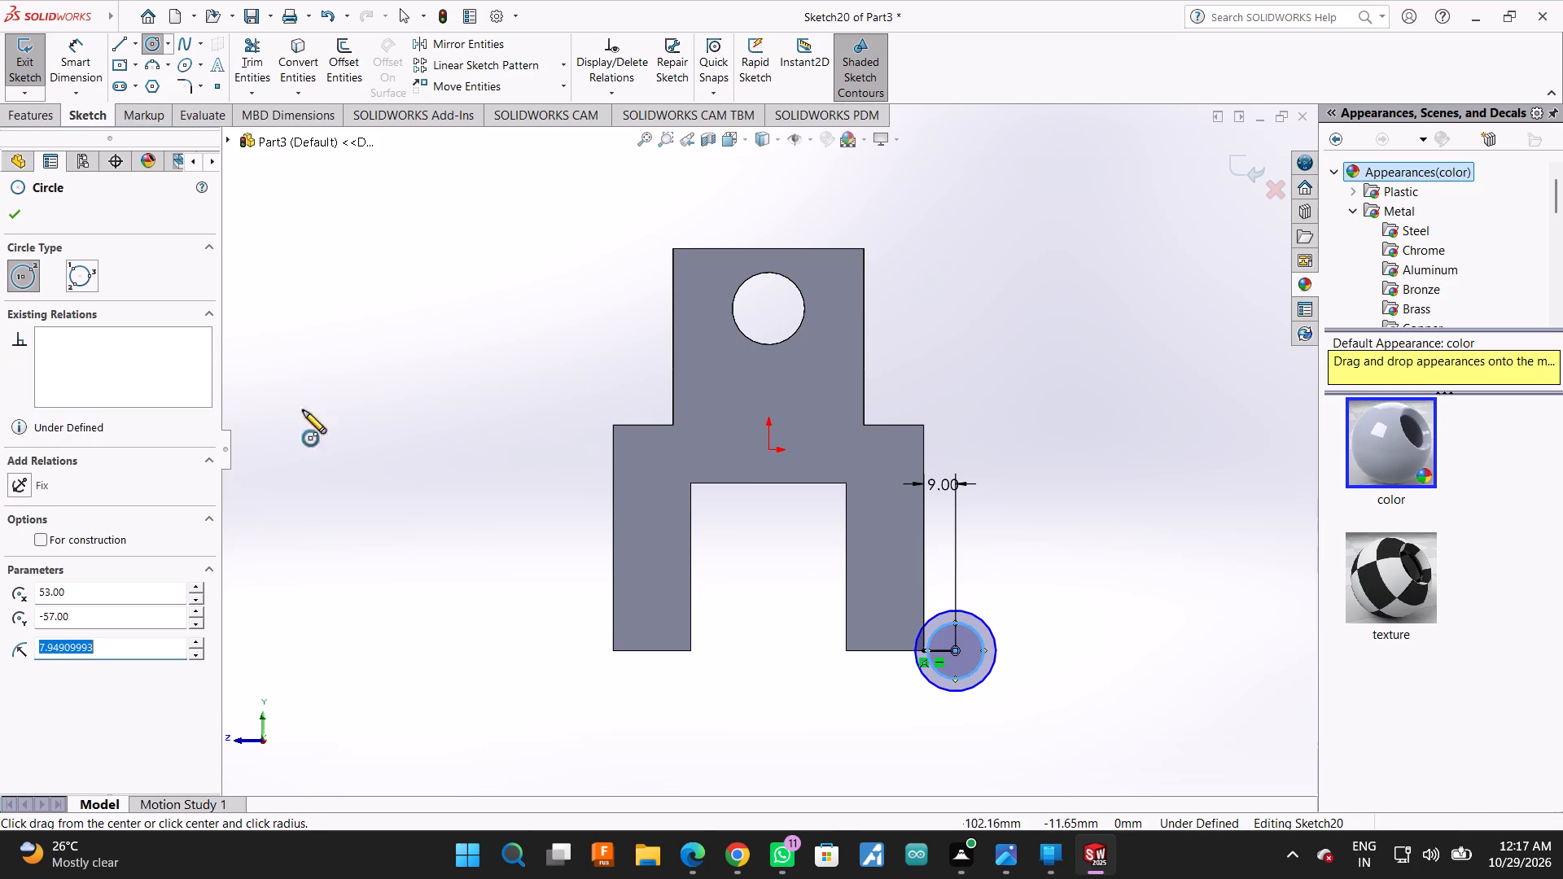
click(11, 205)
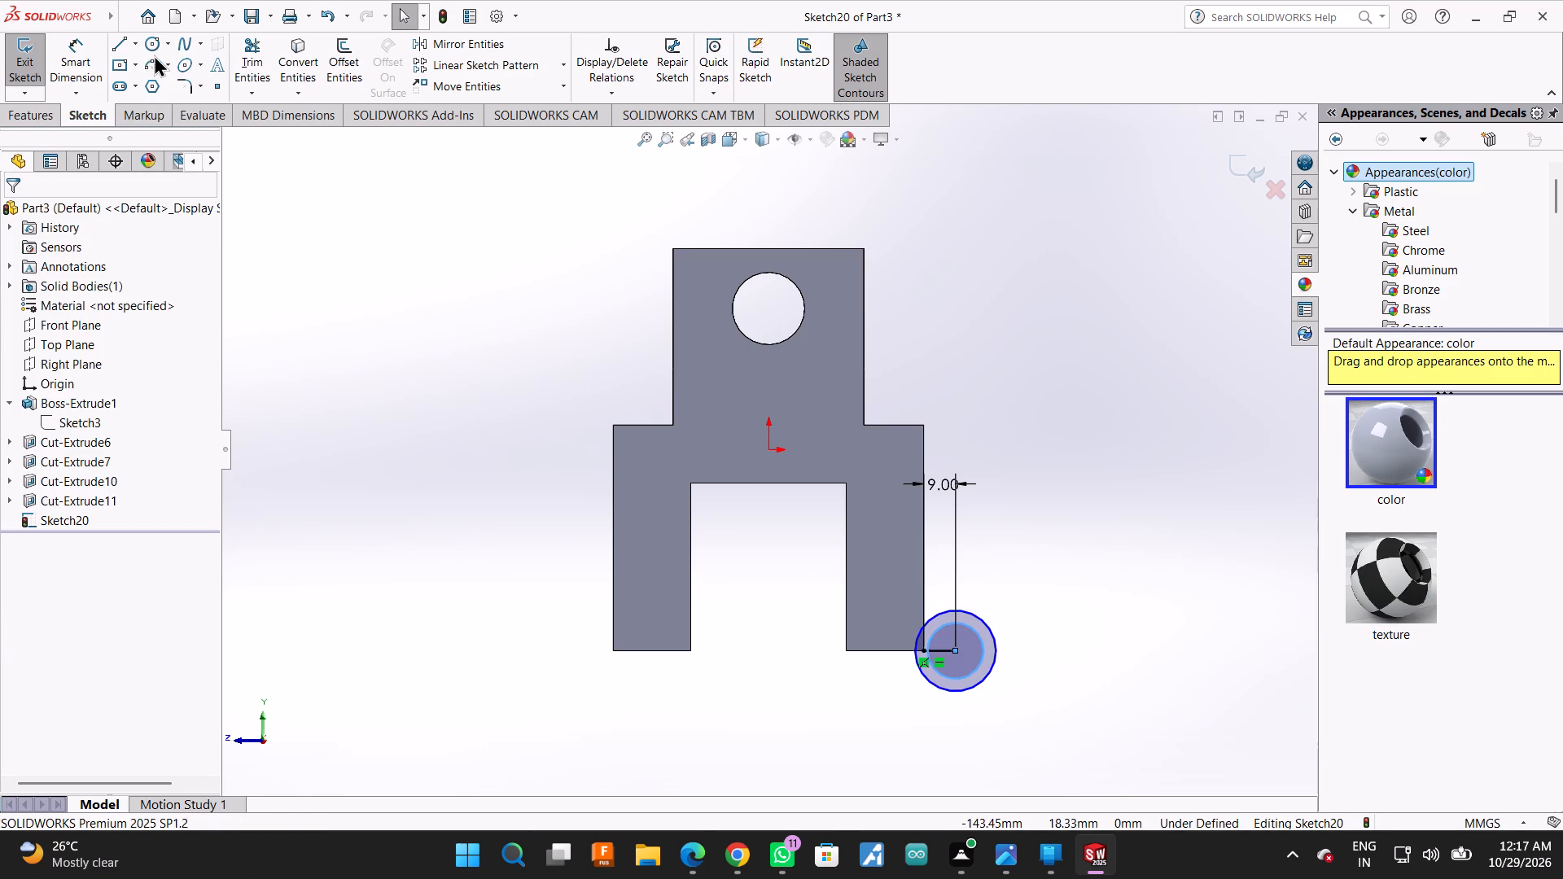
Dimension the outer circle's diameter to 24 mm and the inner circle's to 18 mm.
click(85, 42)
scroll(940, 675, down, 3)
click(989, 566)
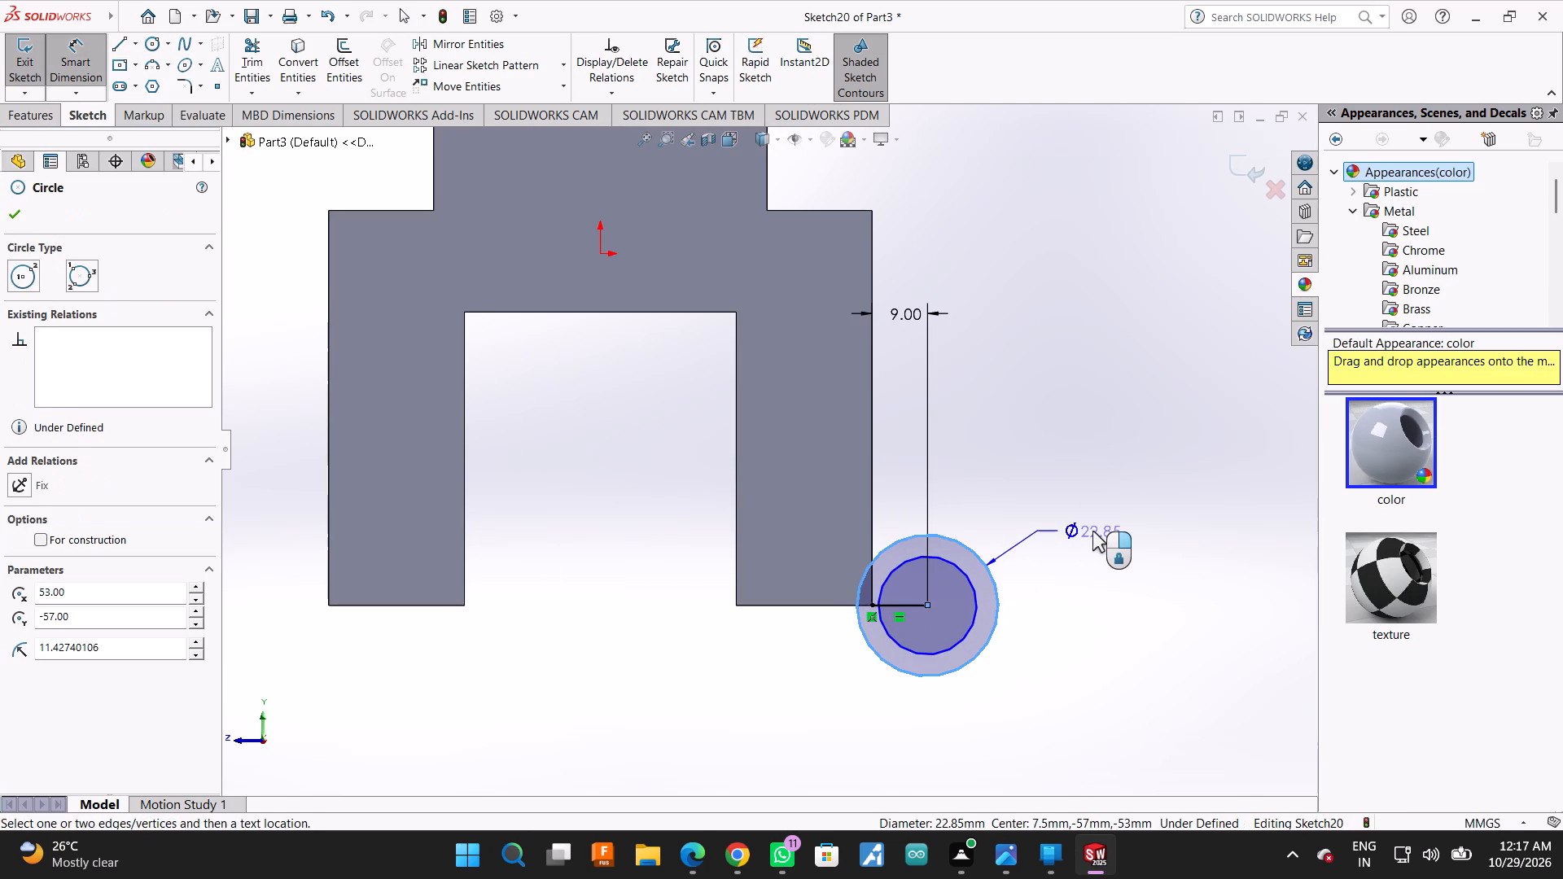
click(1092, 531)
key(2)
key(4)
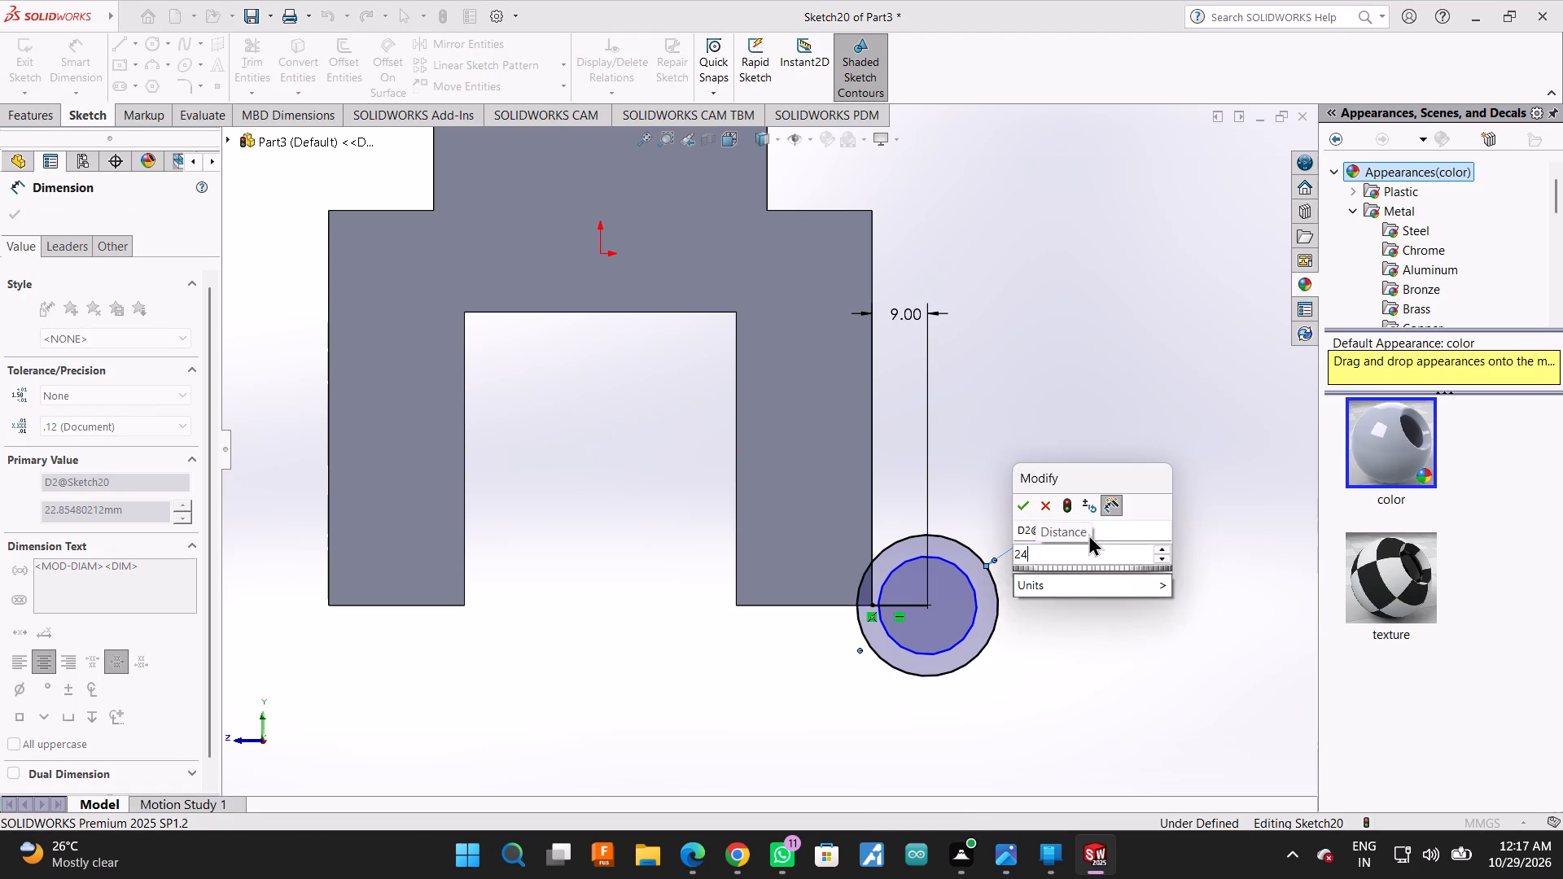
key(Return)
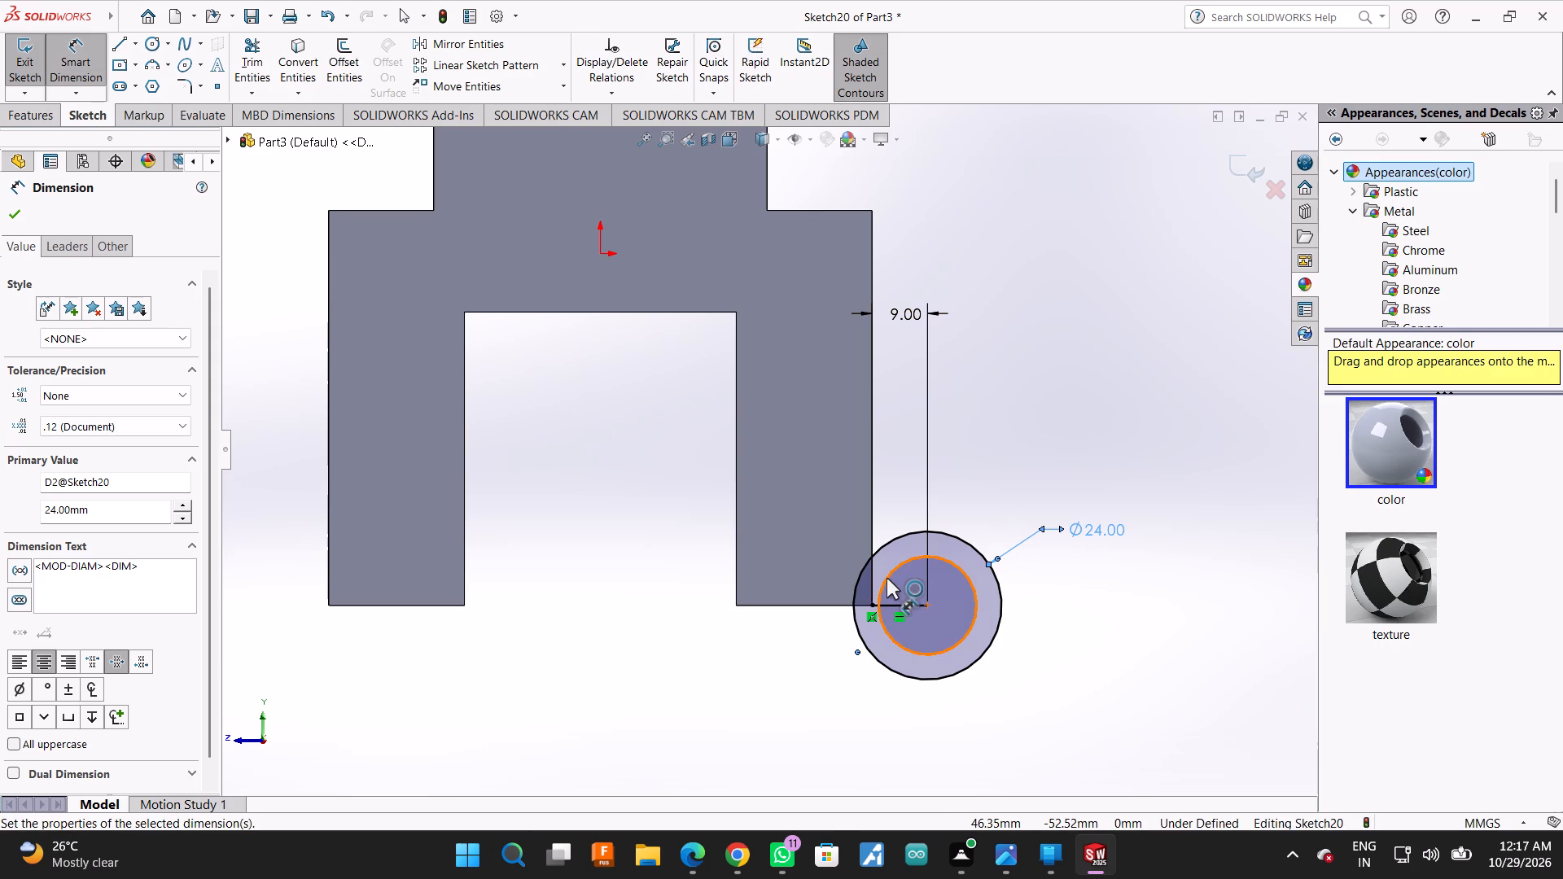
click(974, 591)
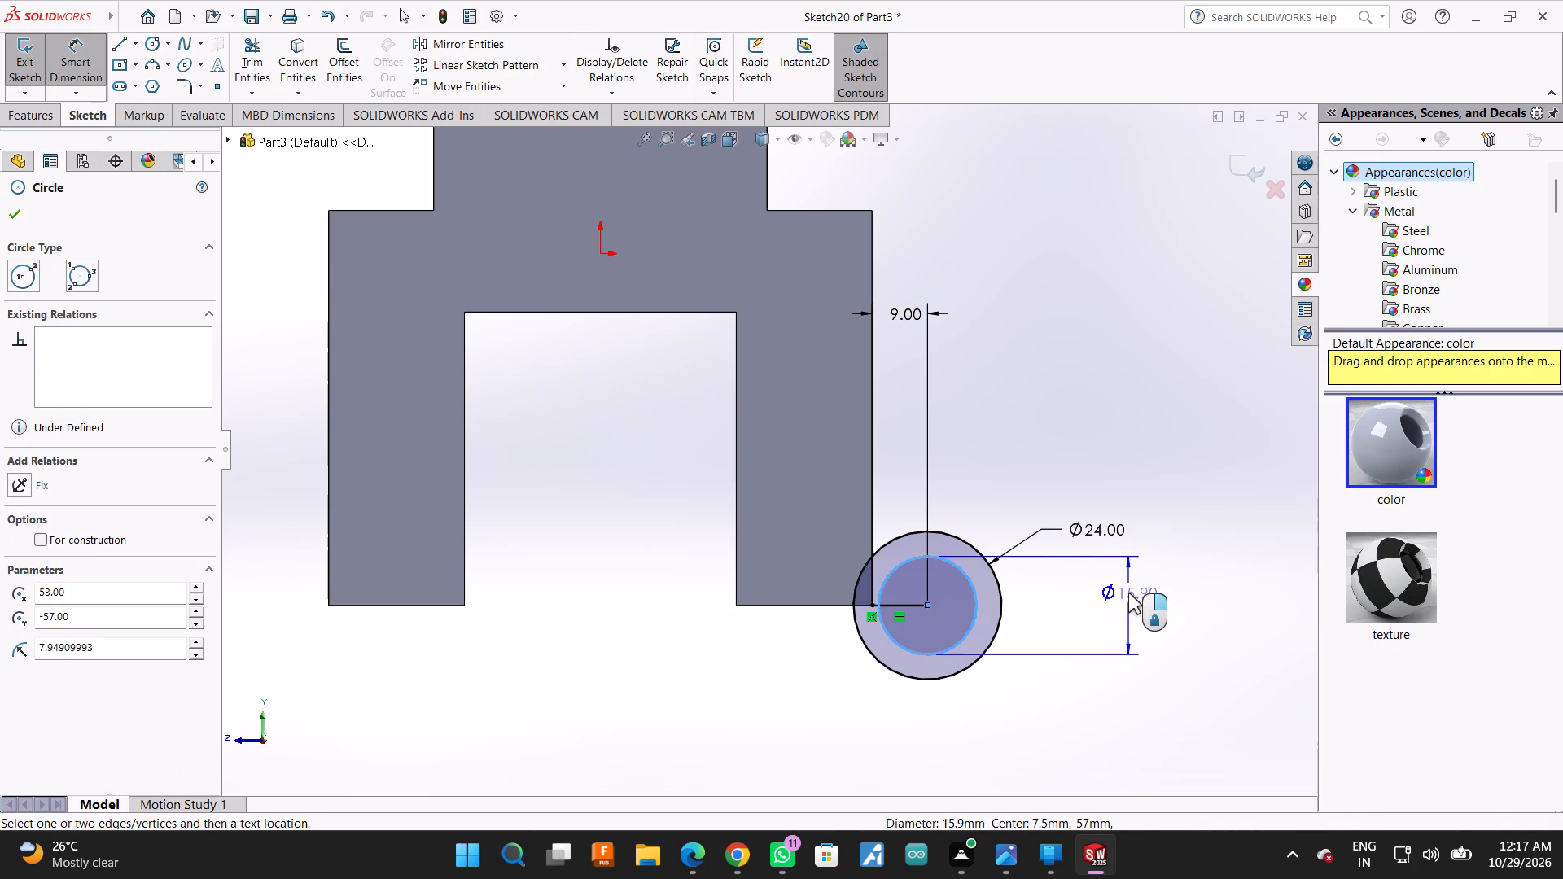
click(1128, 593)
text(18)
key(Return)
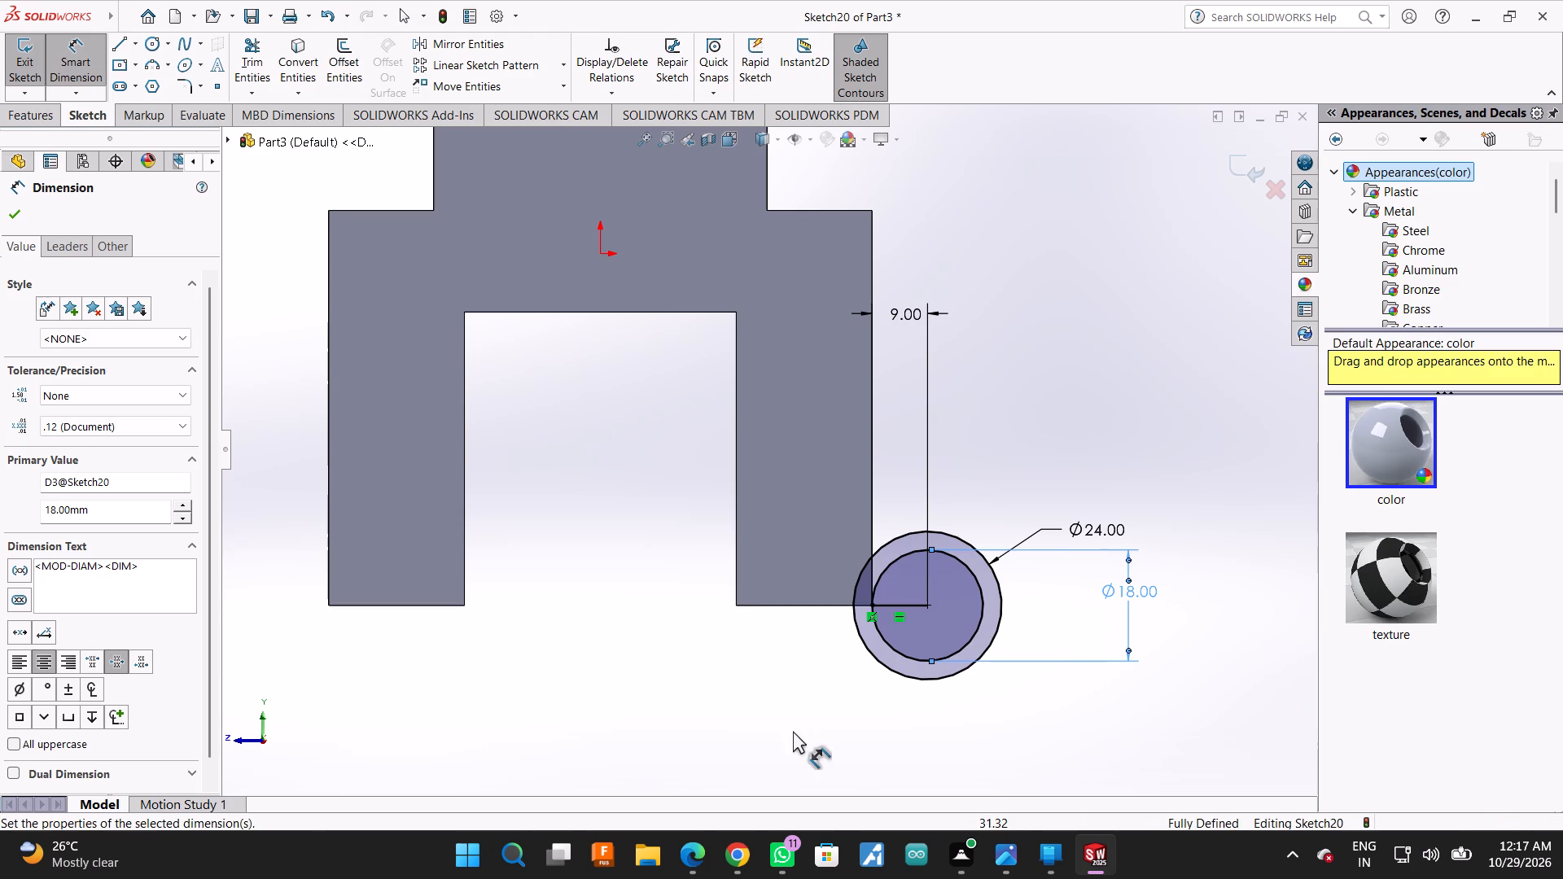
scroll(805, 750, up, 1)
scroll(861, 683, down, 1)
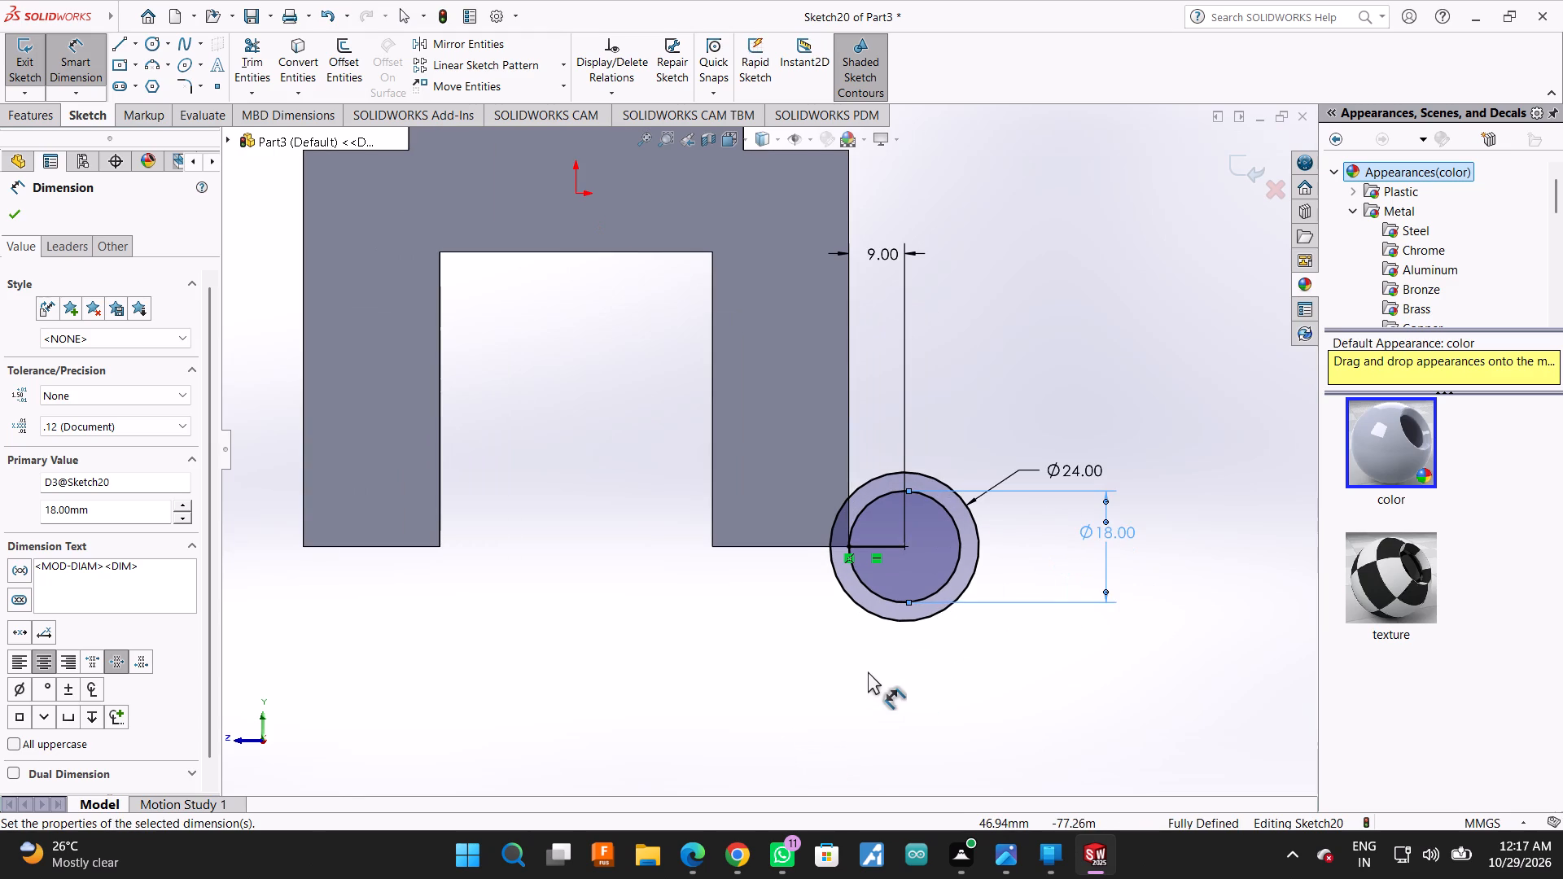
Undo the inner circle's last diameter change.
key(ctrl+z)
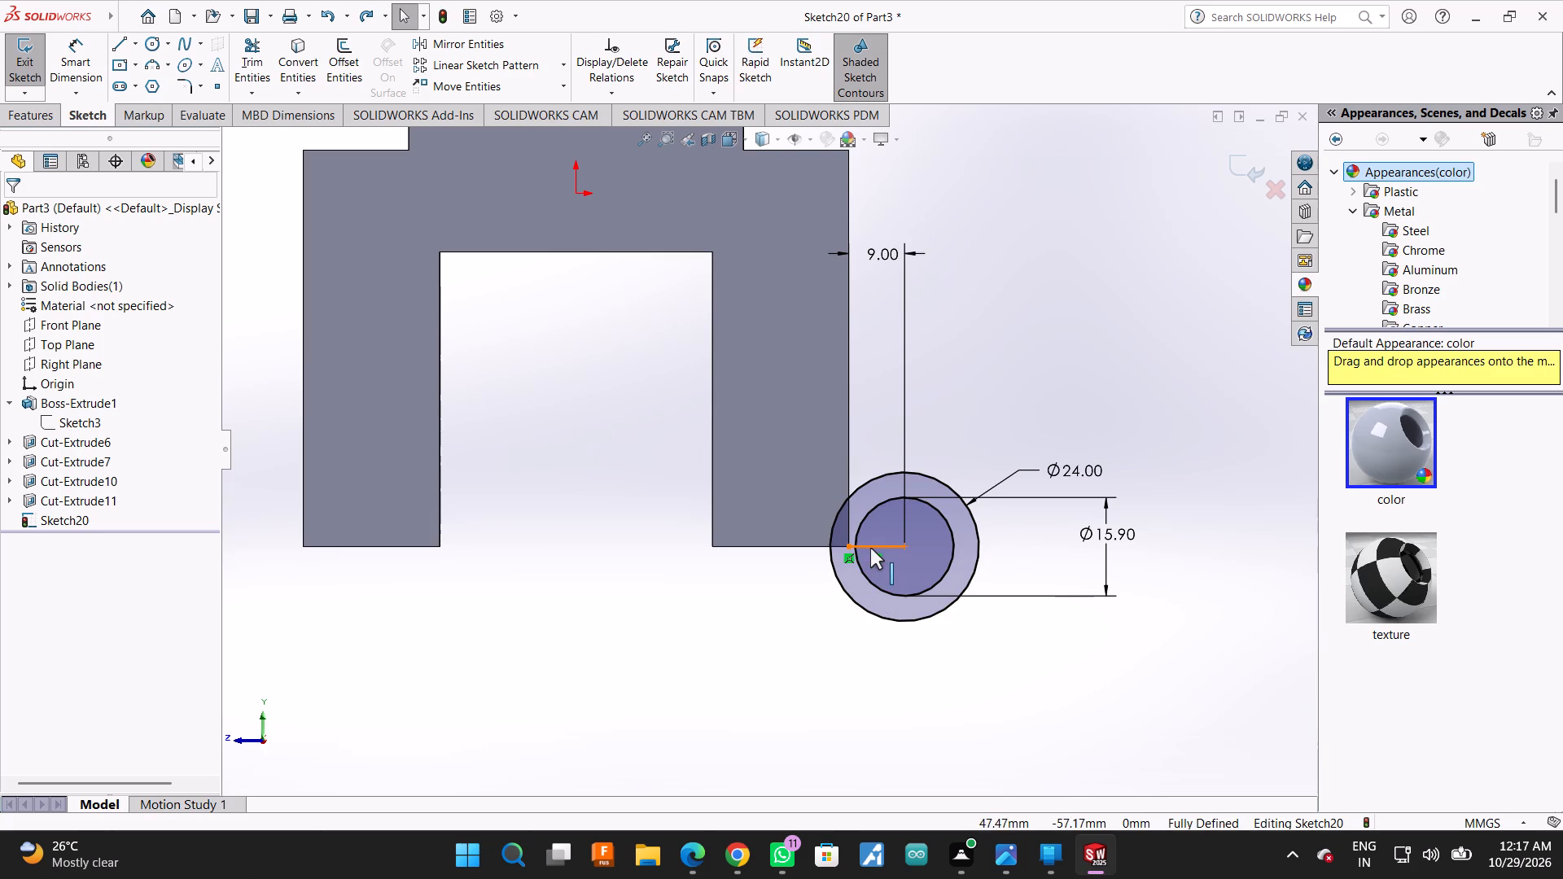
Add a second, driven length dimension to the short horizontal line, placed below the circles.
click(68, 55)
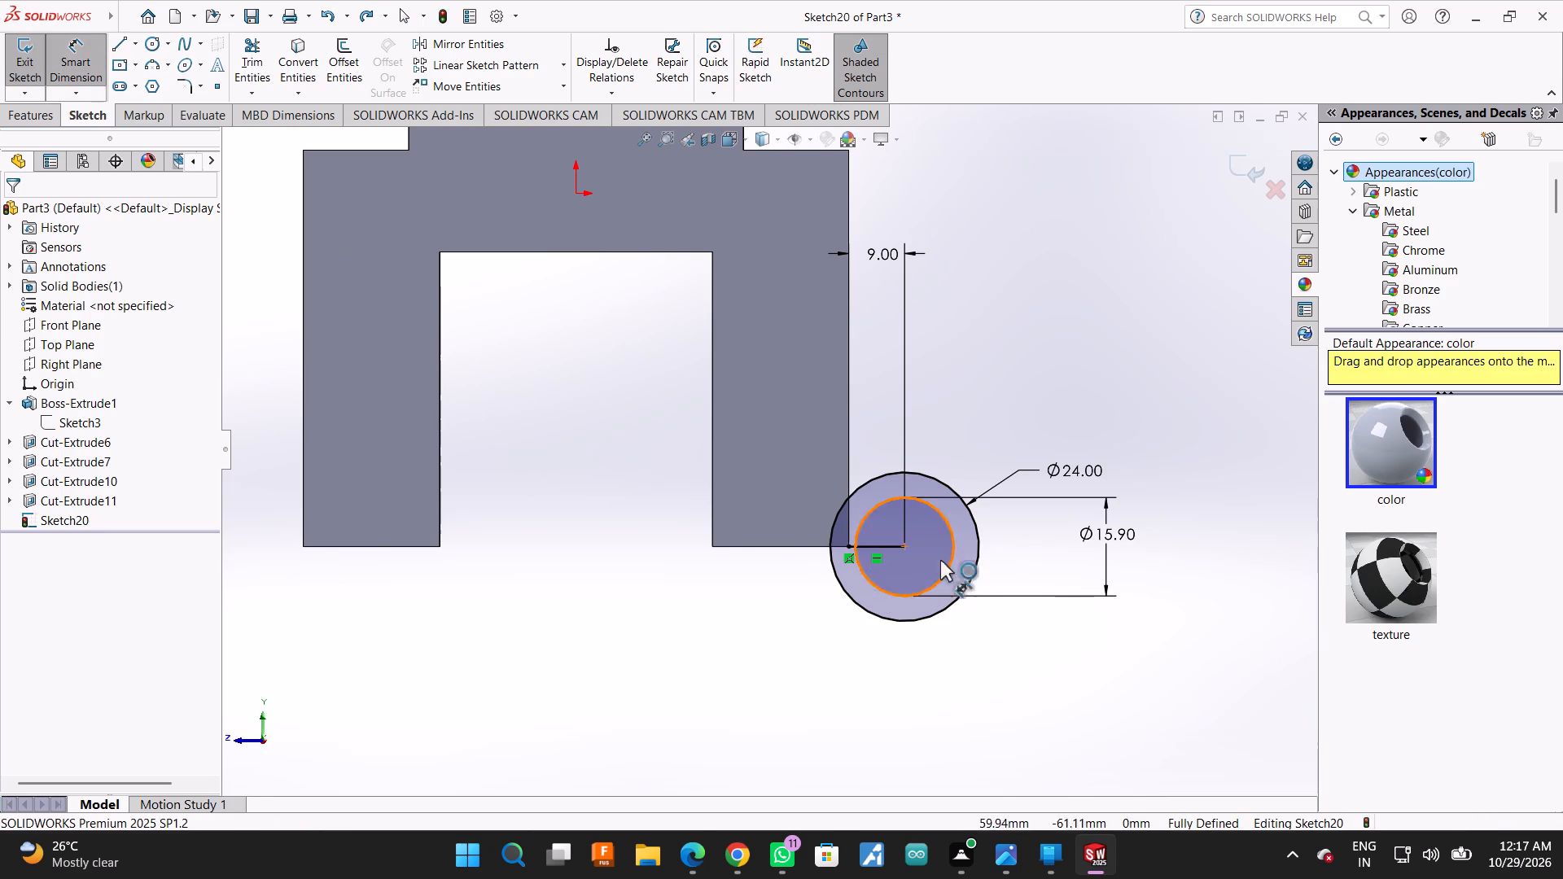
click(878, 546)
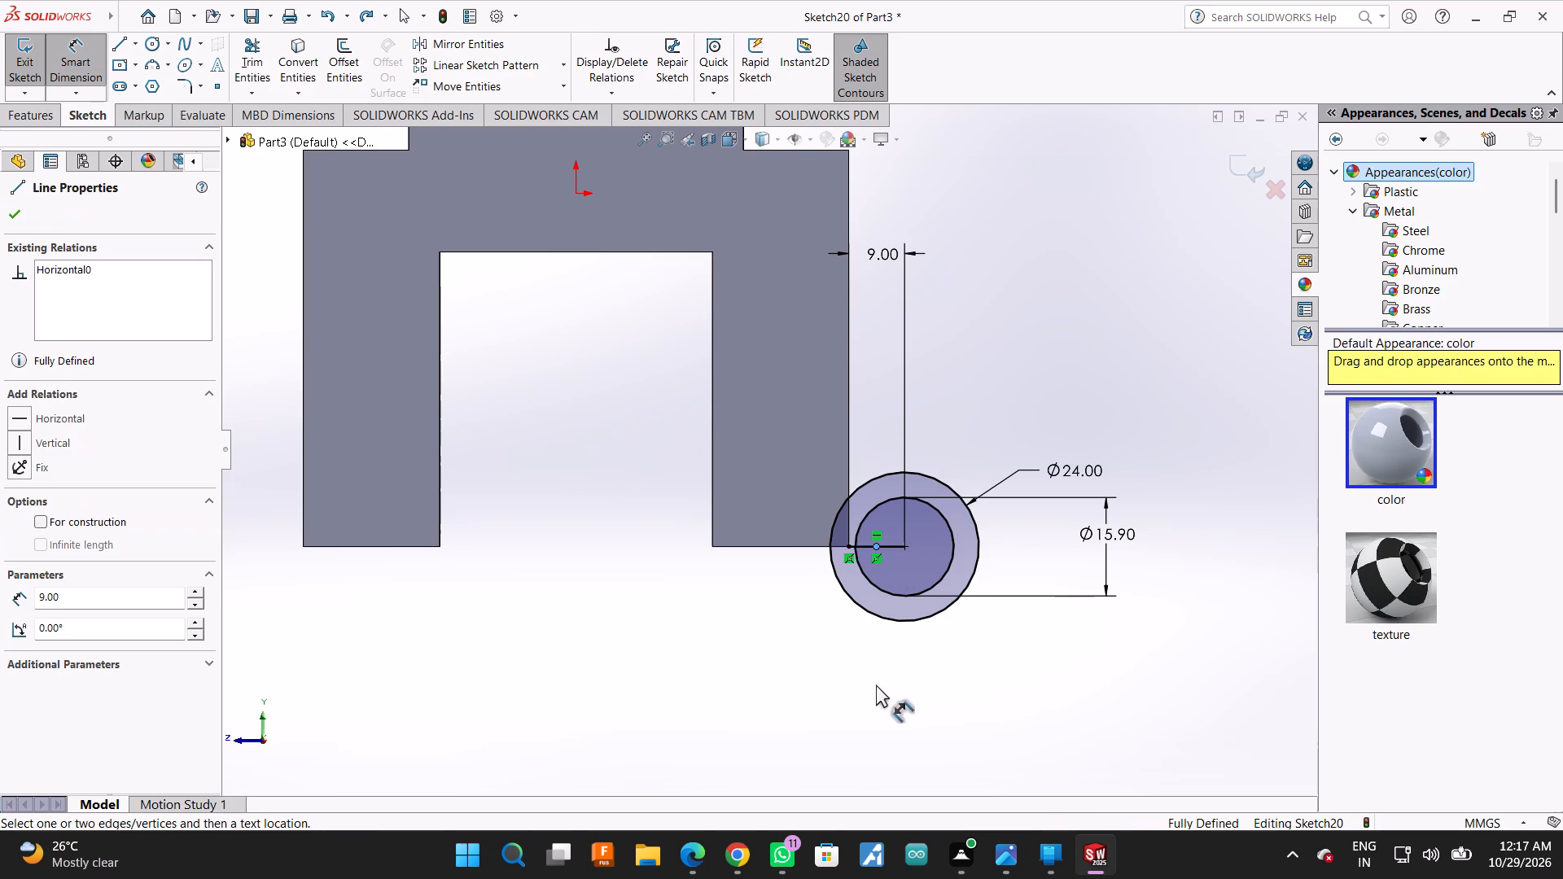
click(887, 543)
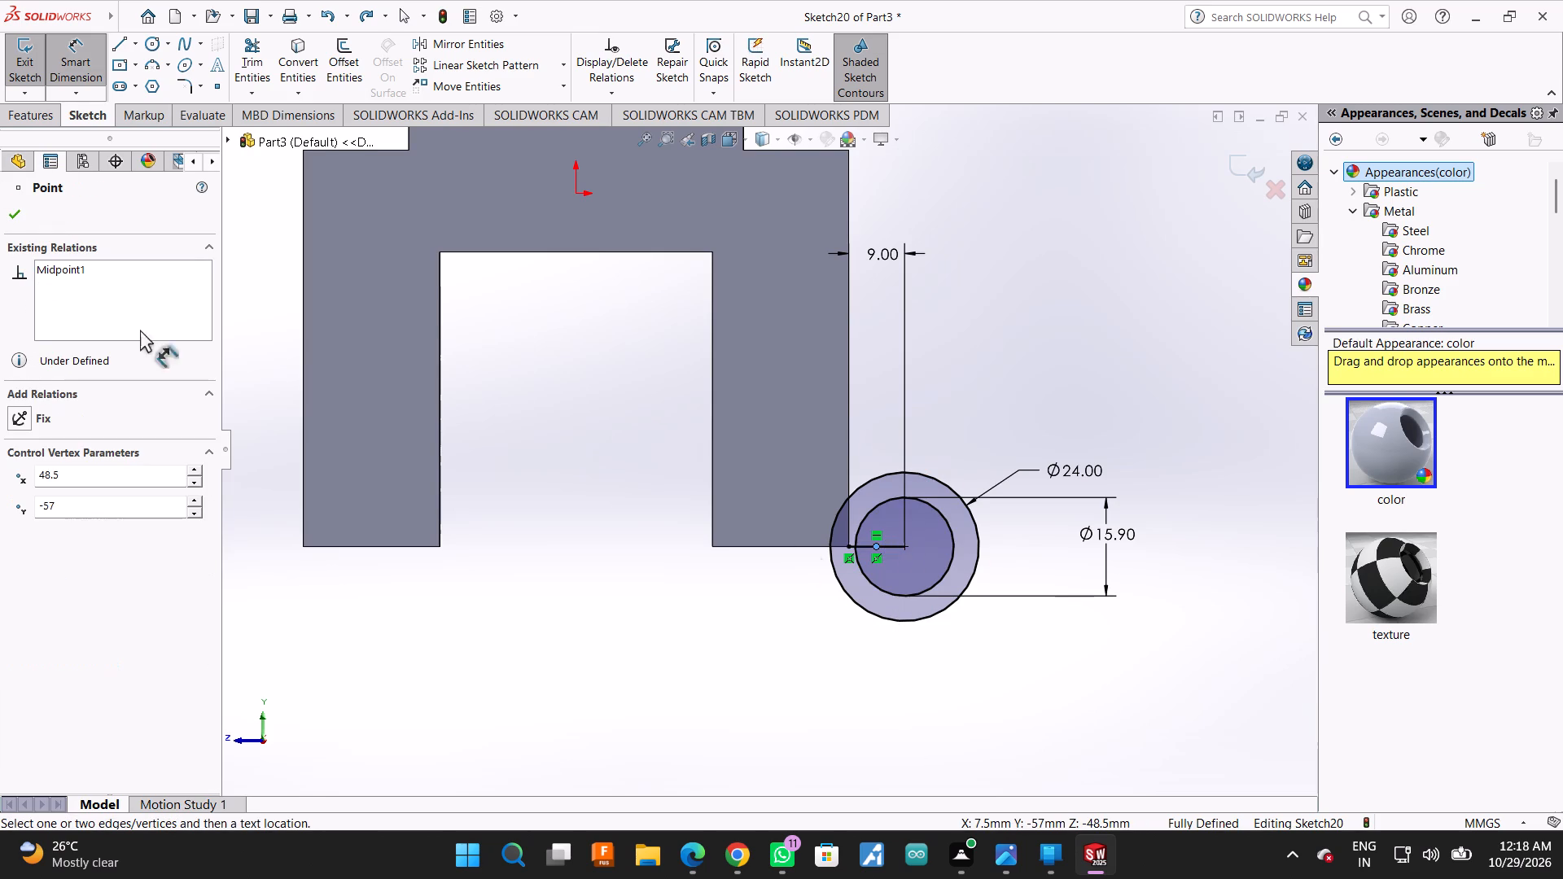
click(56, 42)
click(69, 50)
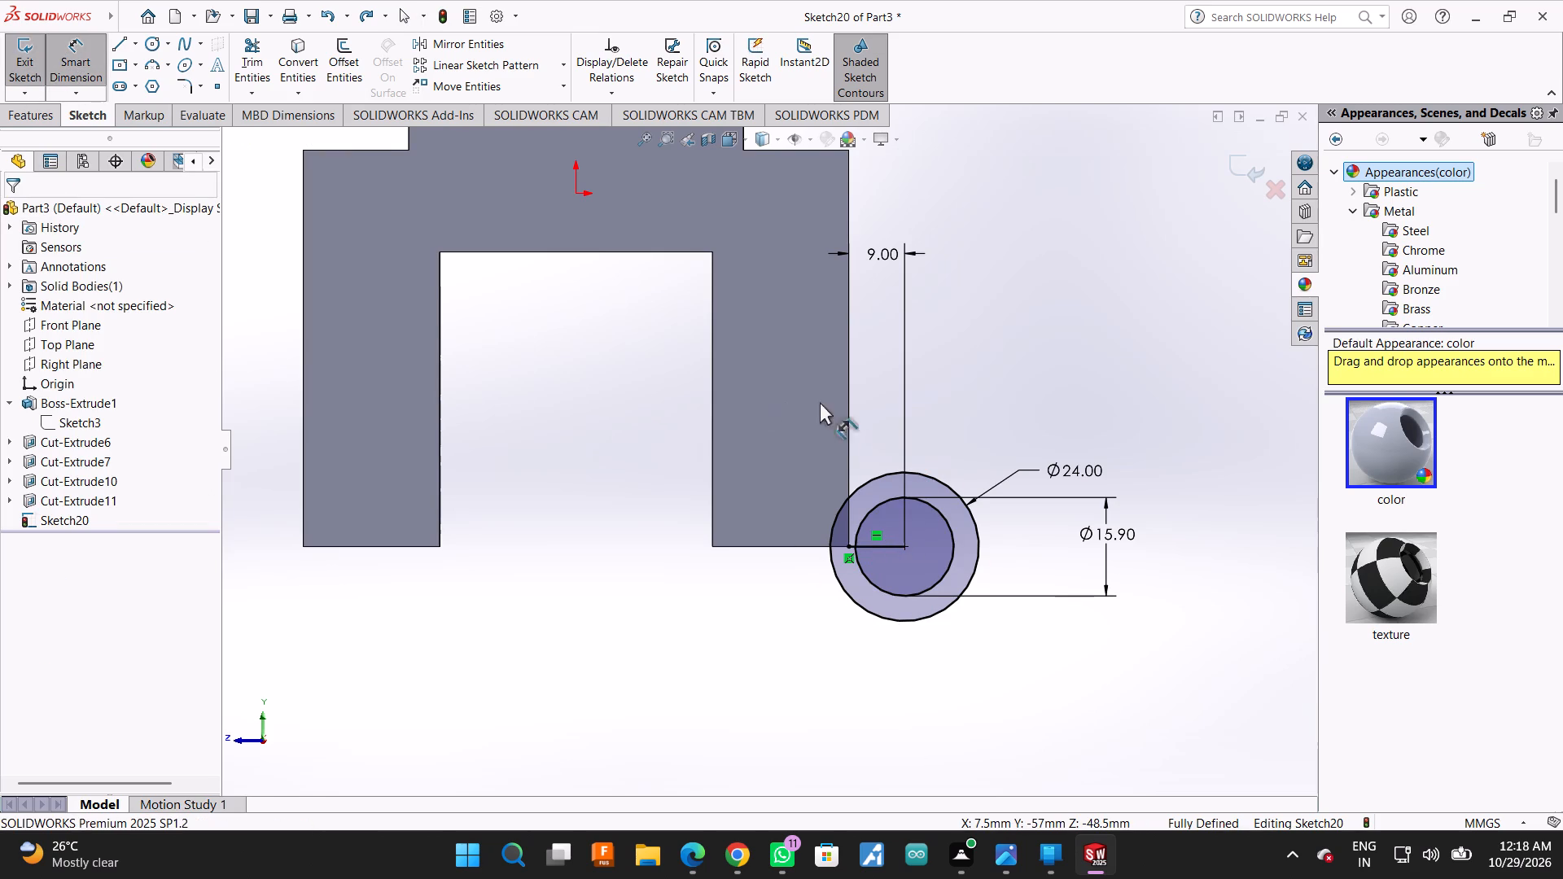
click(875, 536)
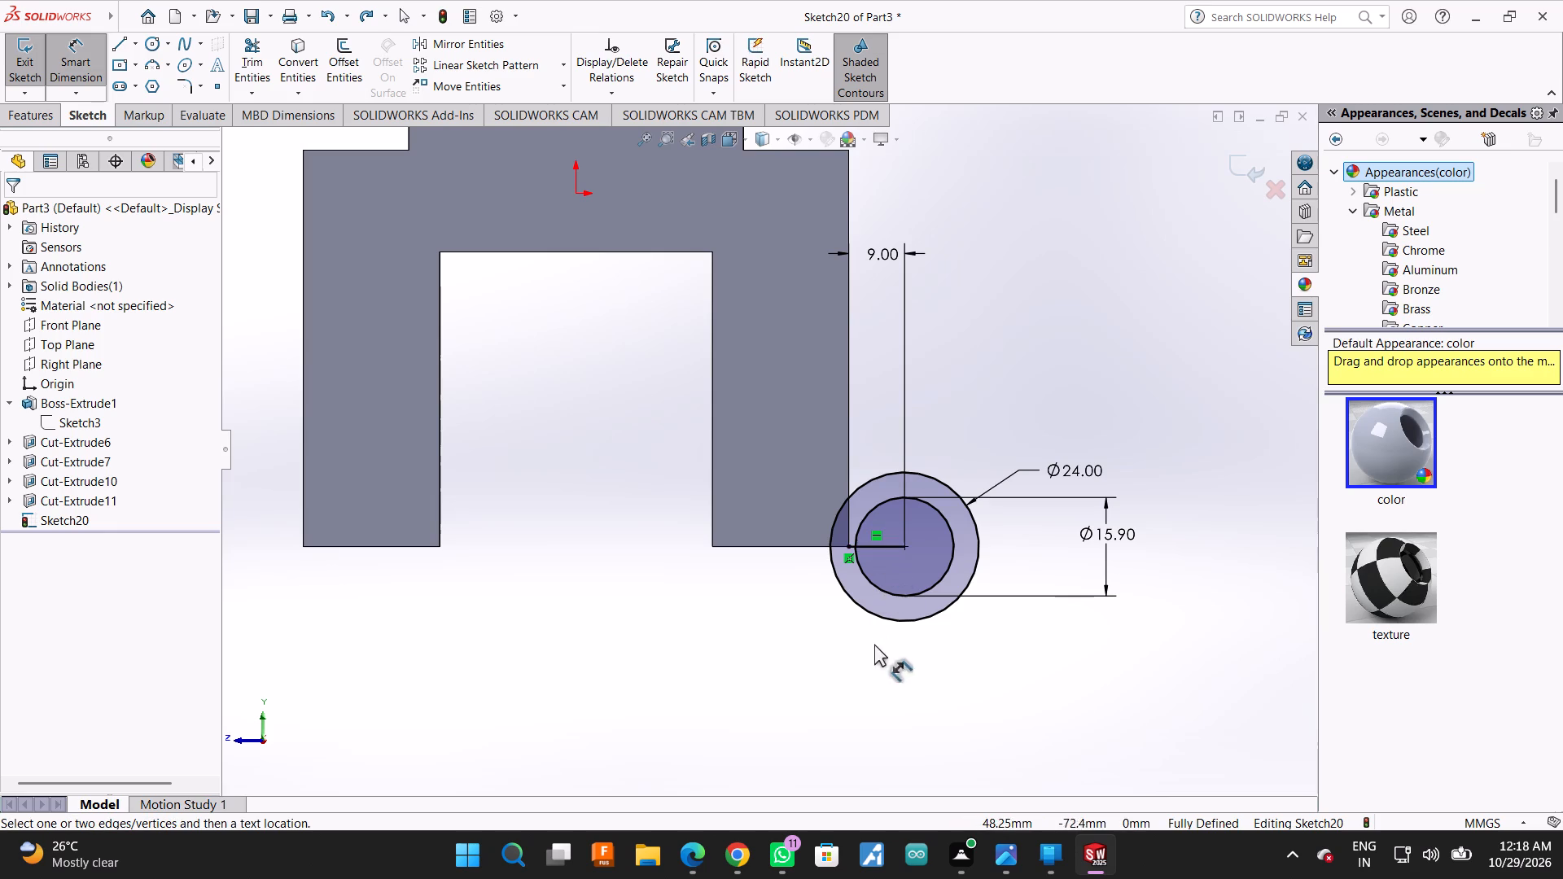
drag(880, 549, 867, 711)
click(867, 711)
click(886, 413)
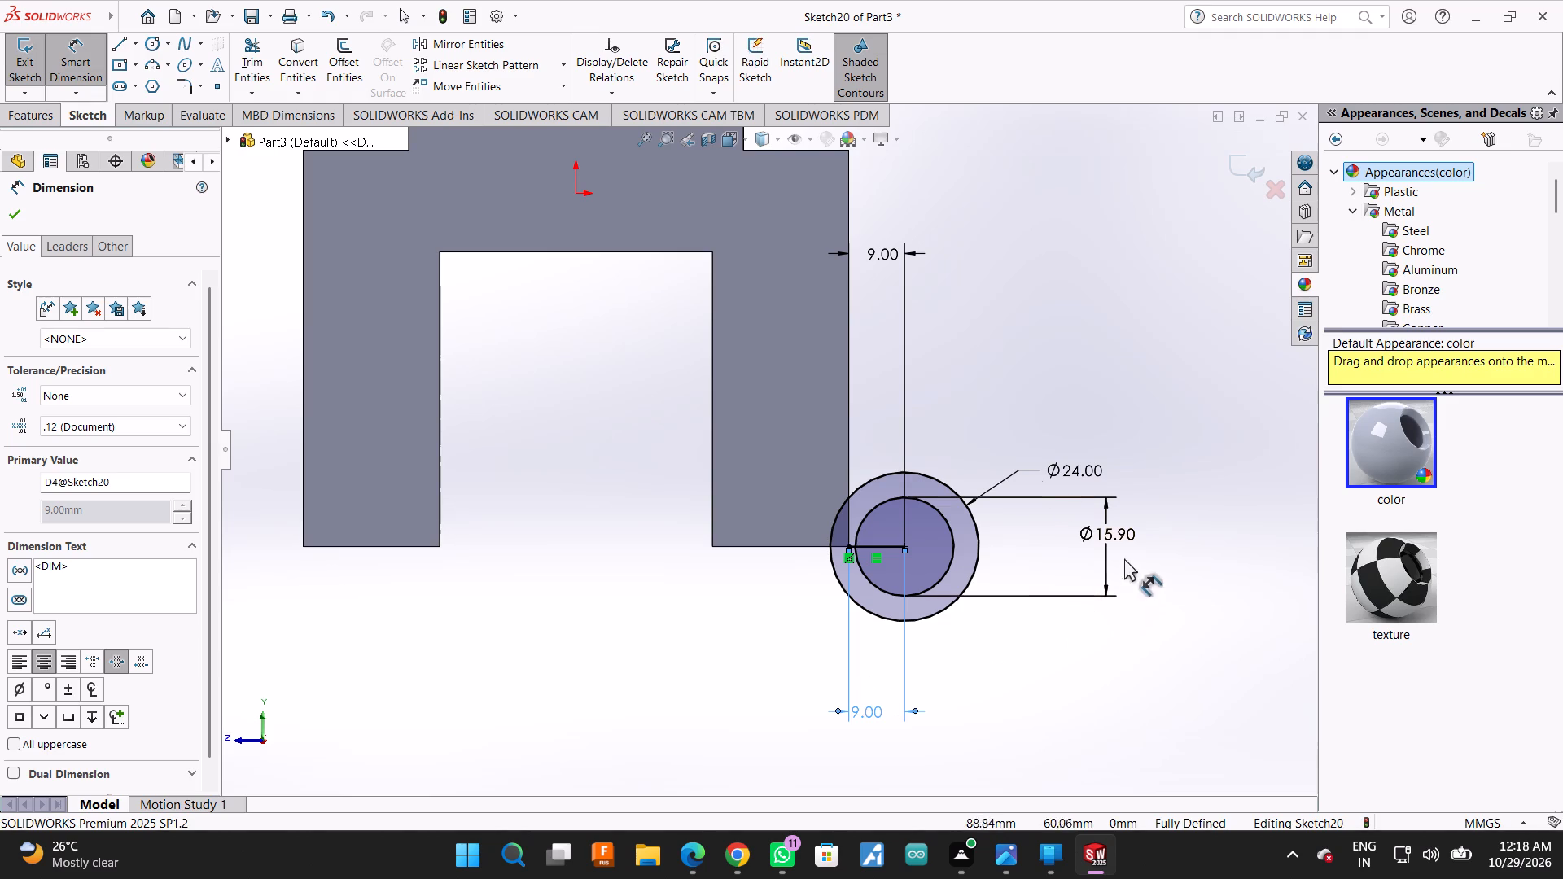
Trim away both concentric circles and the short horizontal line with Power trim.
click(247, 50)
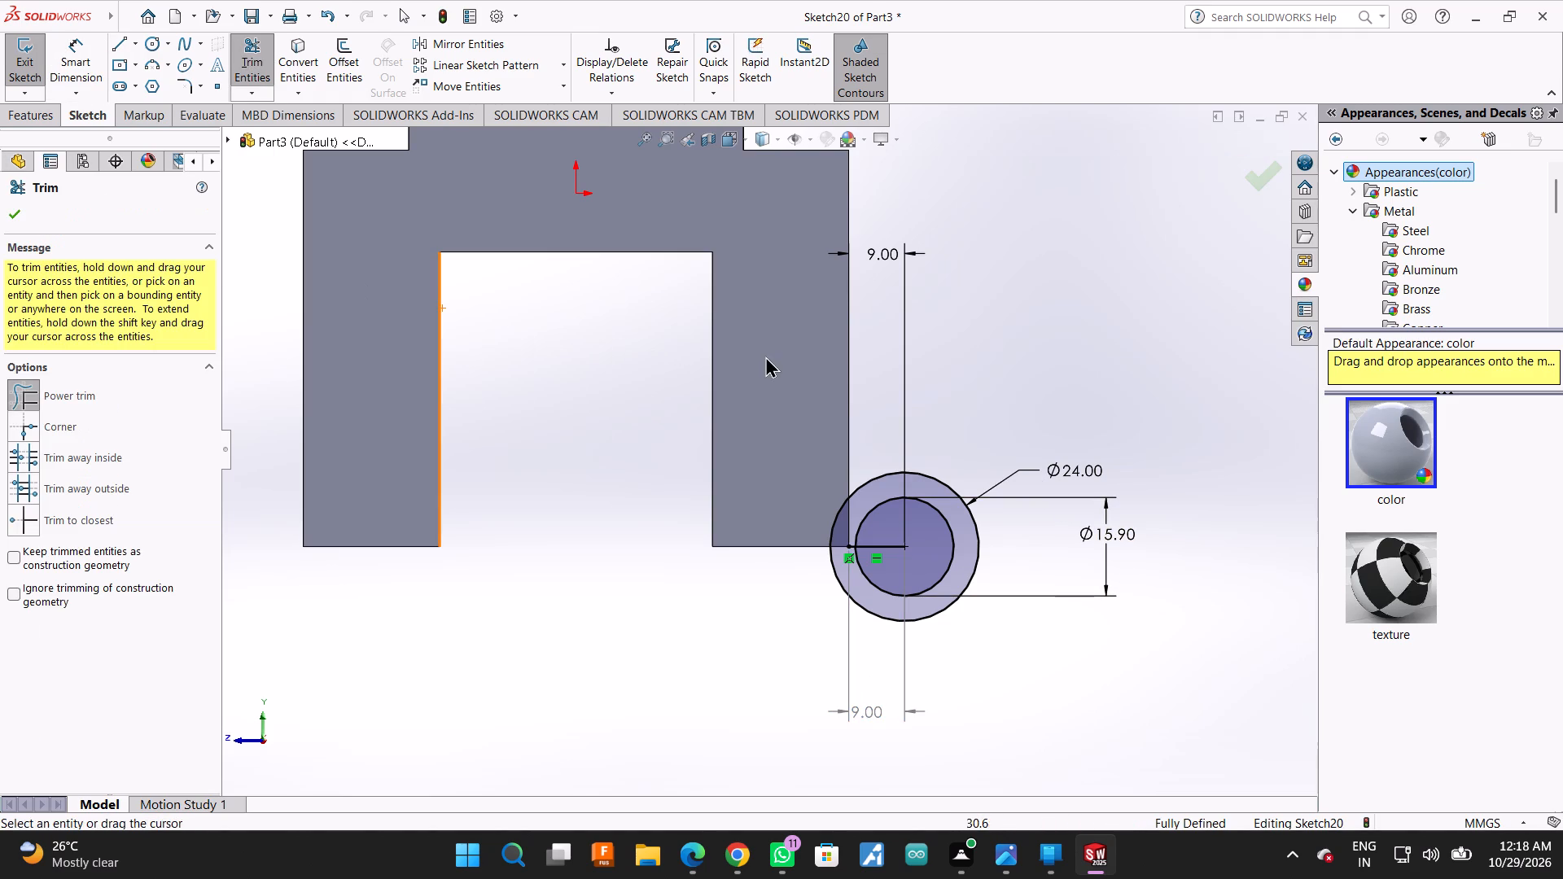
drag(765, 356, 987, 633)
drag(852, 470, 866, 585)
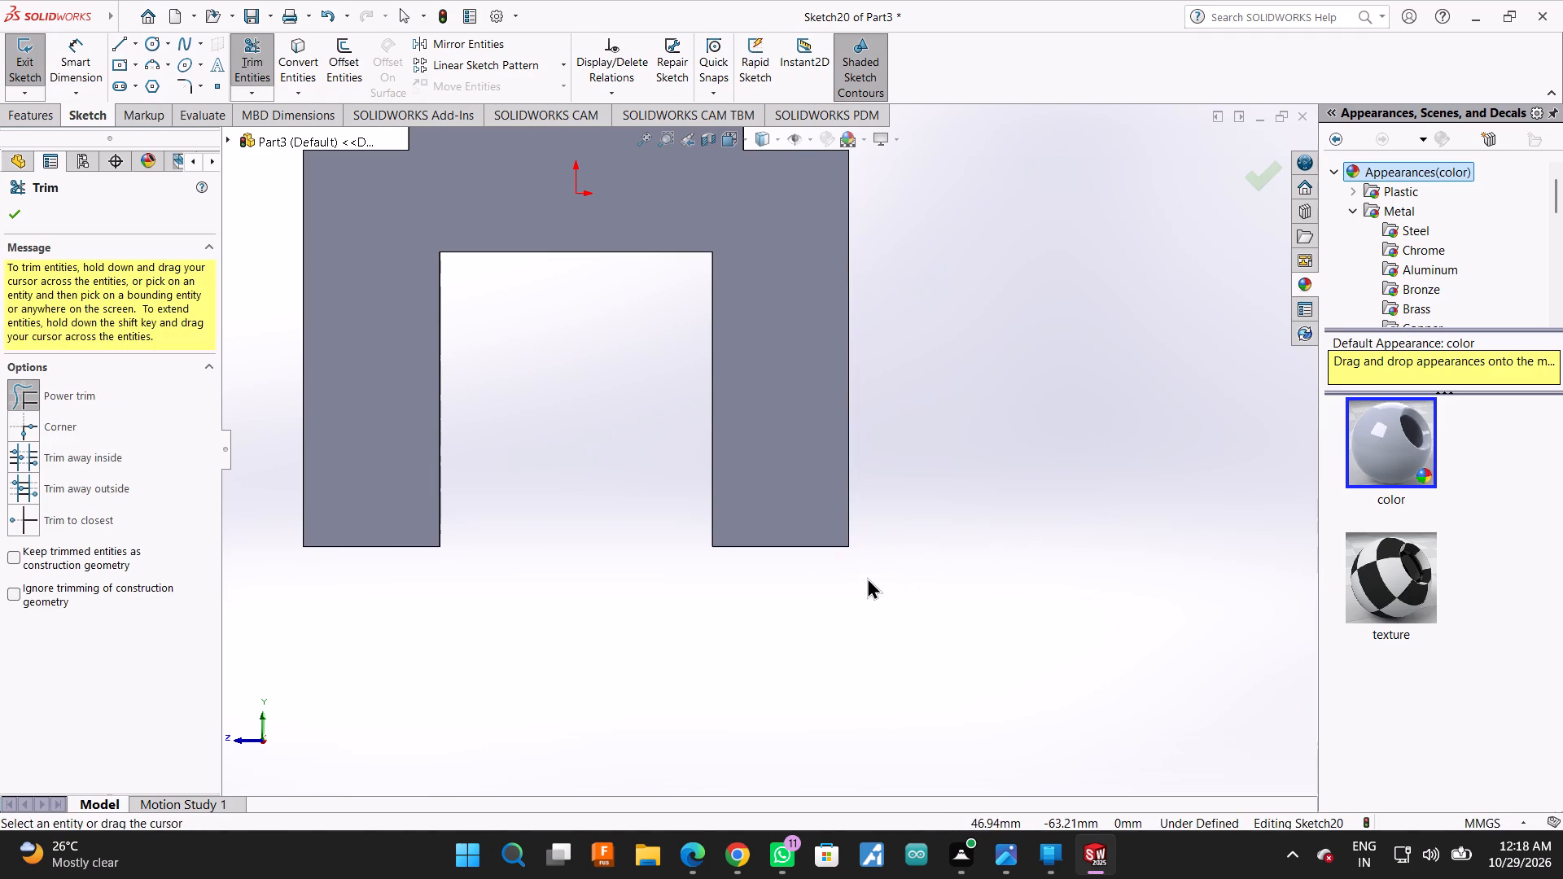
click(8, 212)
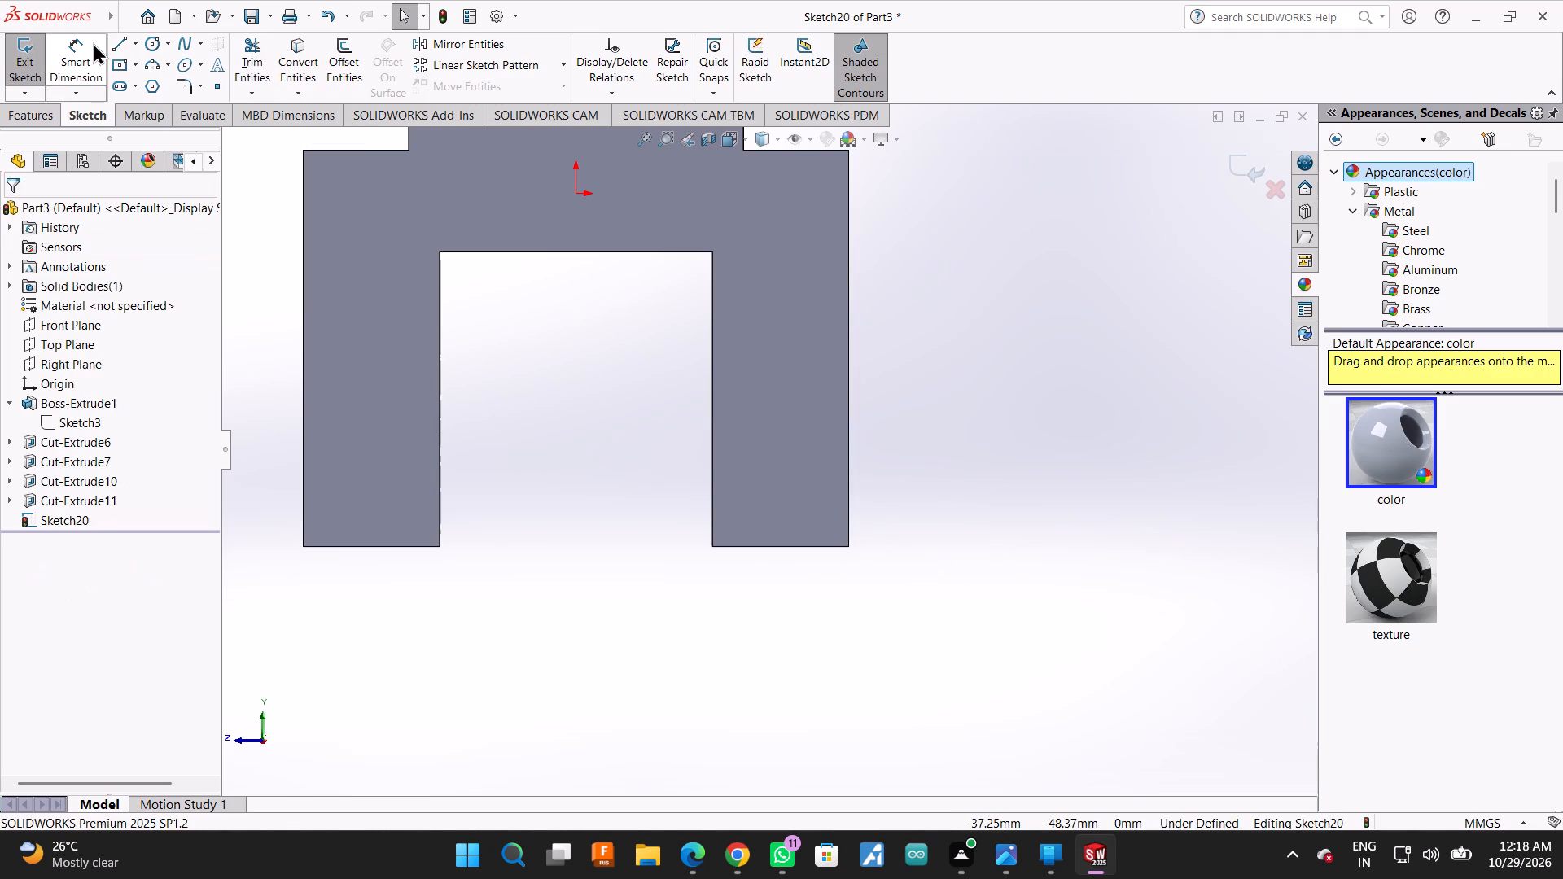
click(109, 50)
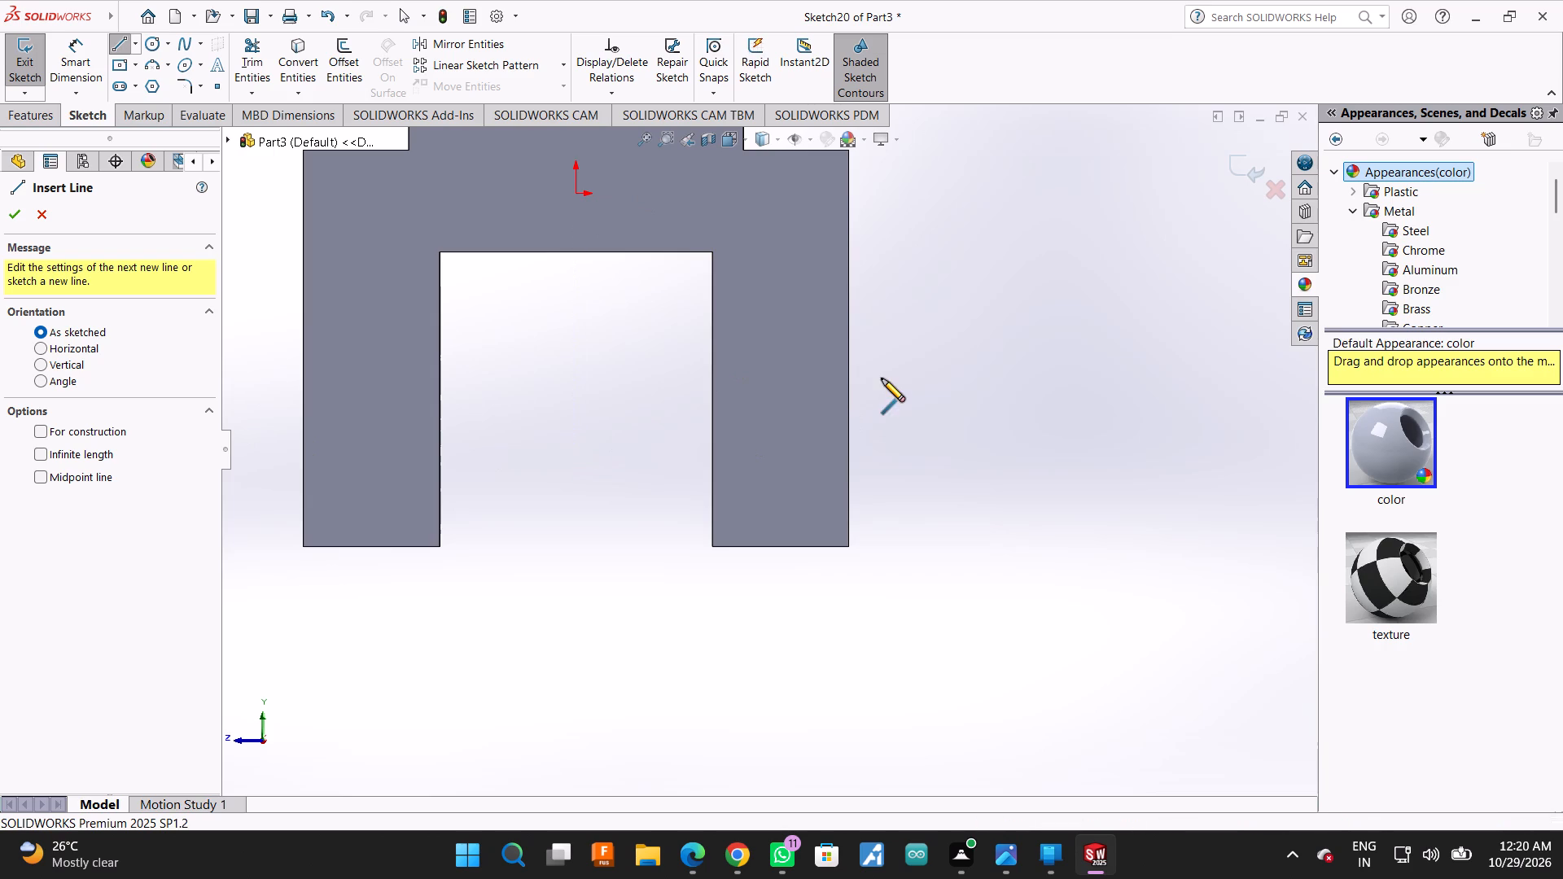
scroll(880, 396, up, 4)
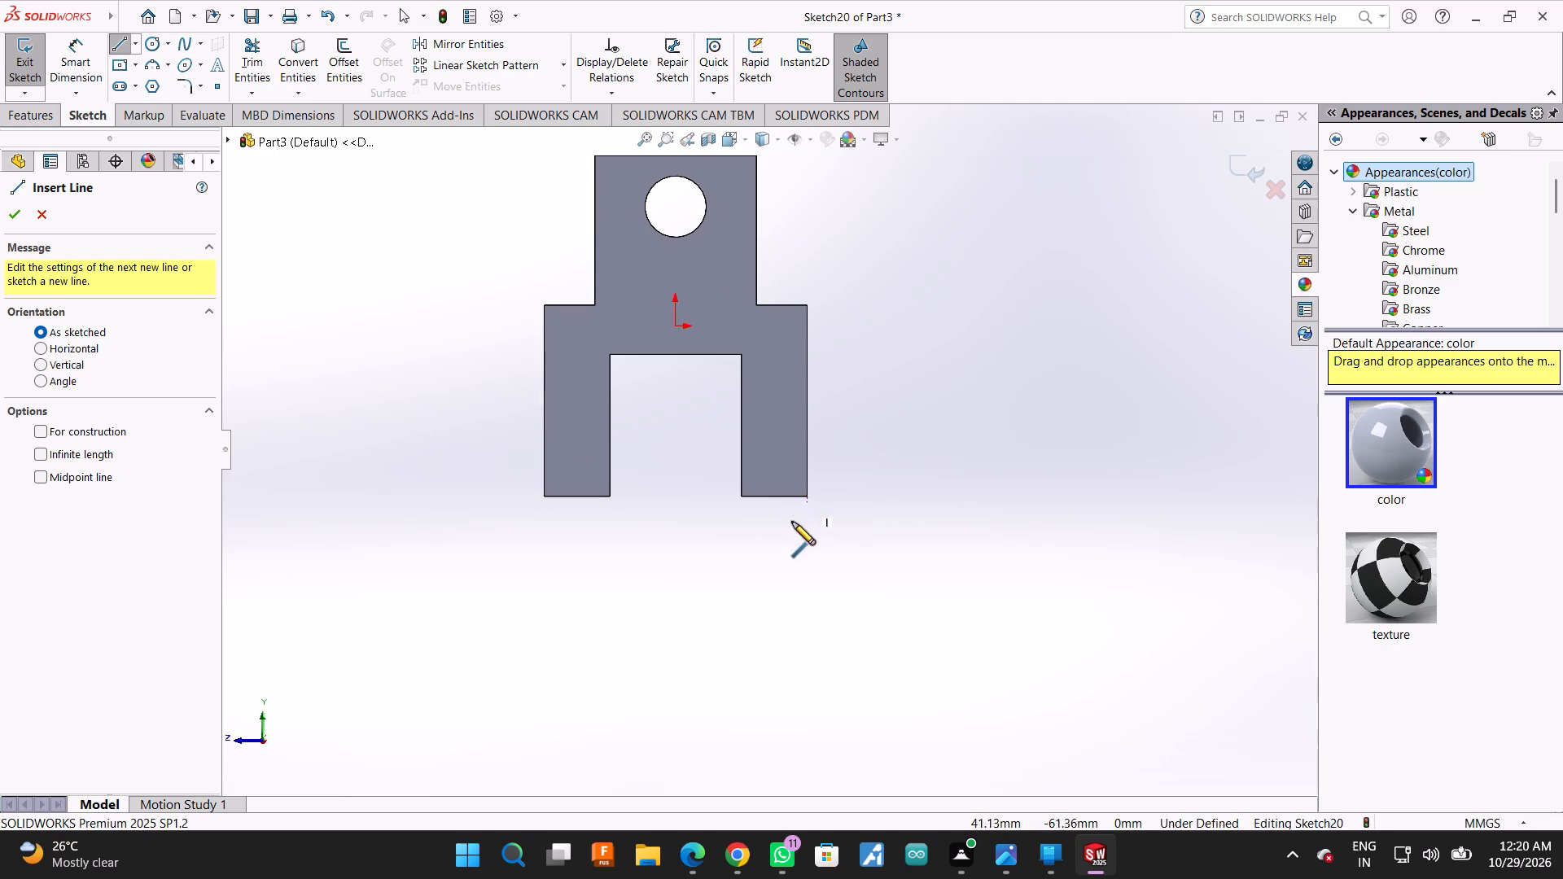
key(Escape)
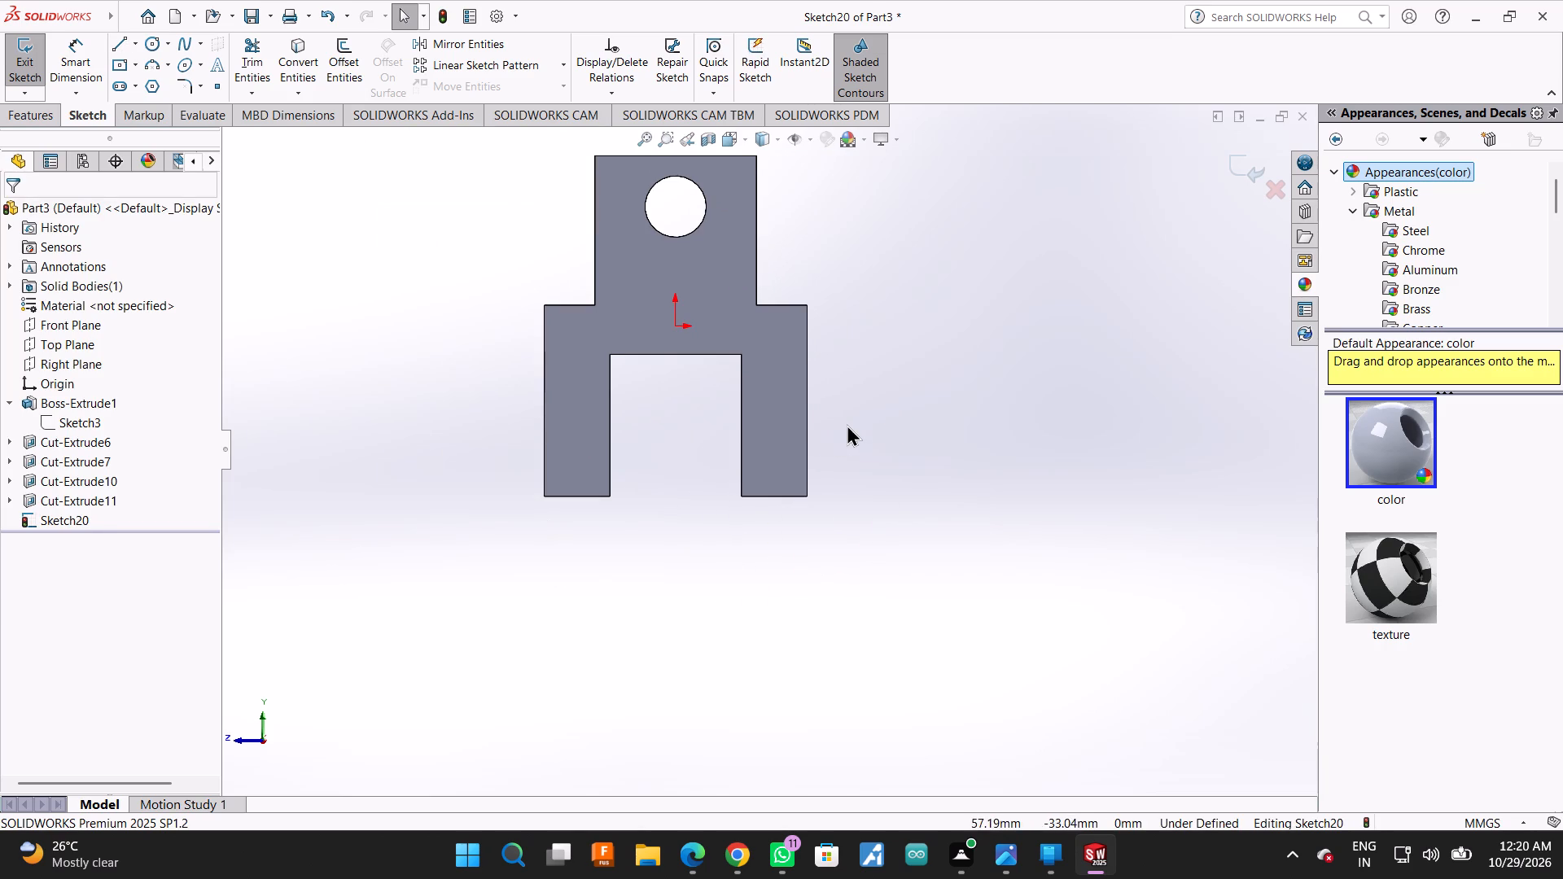
Exit the emptied sketch and start a new sketch on the outer side face of the leg.
middle_drag(847, 423, 799, 429)
click(794, 449)
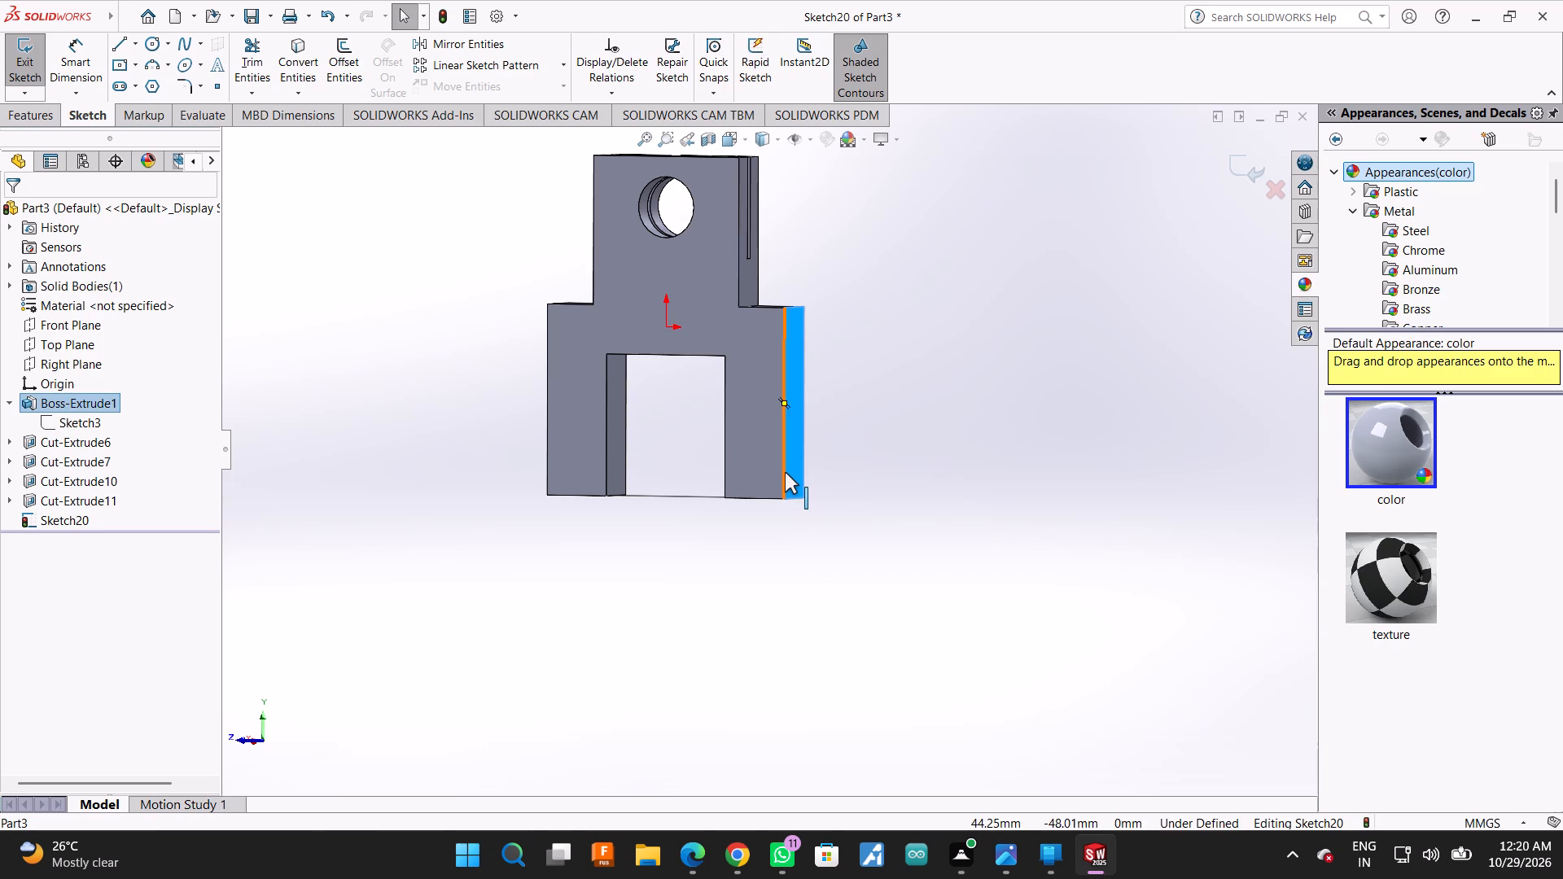
click(790, 472)
right_click(790, 472)
click(872, 317)
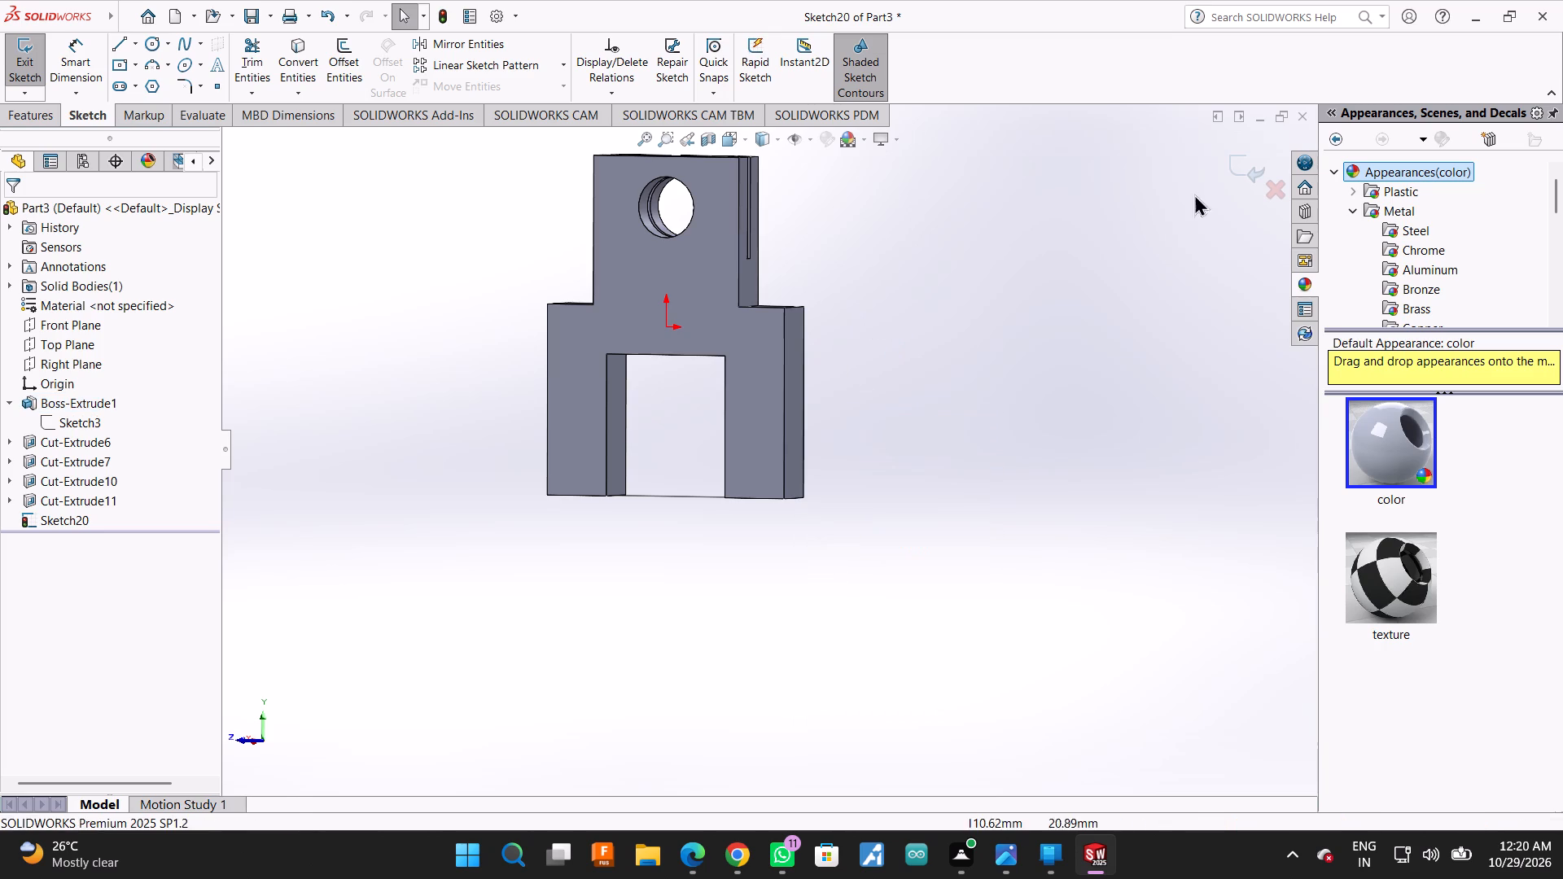
click(1254, 162)
click(799, 429)
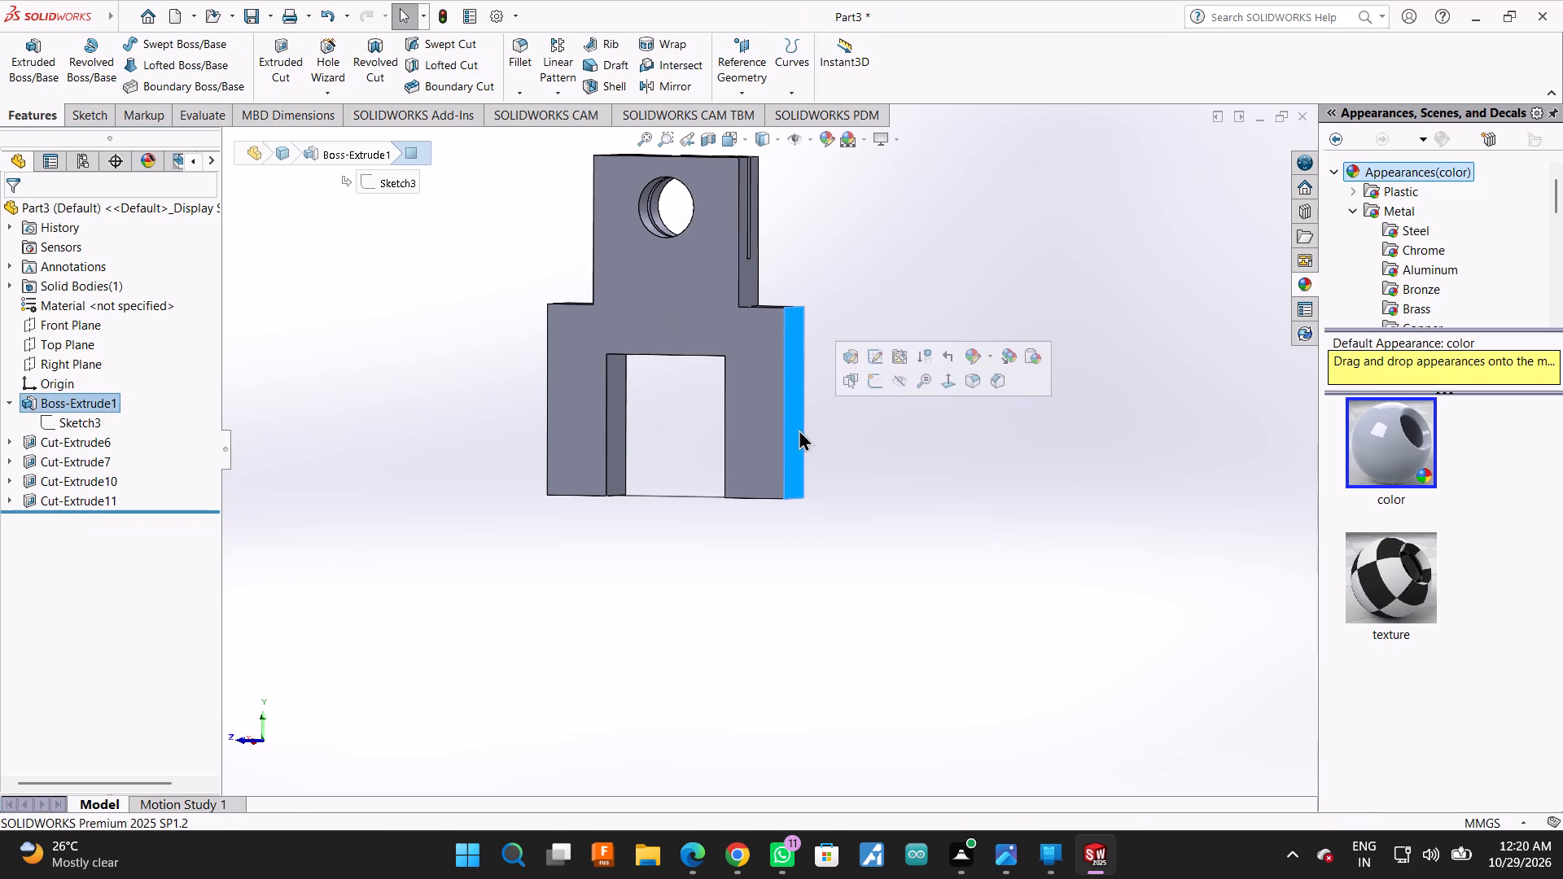
click(877, 376)
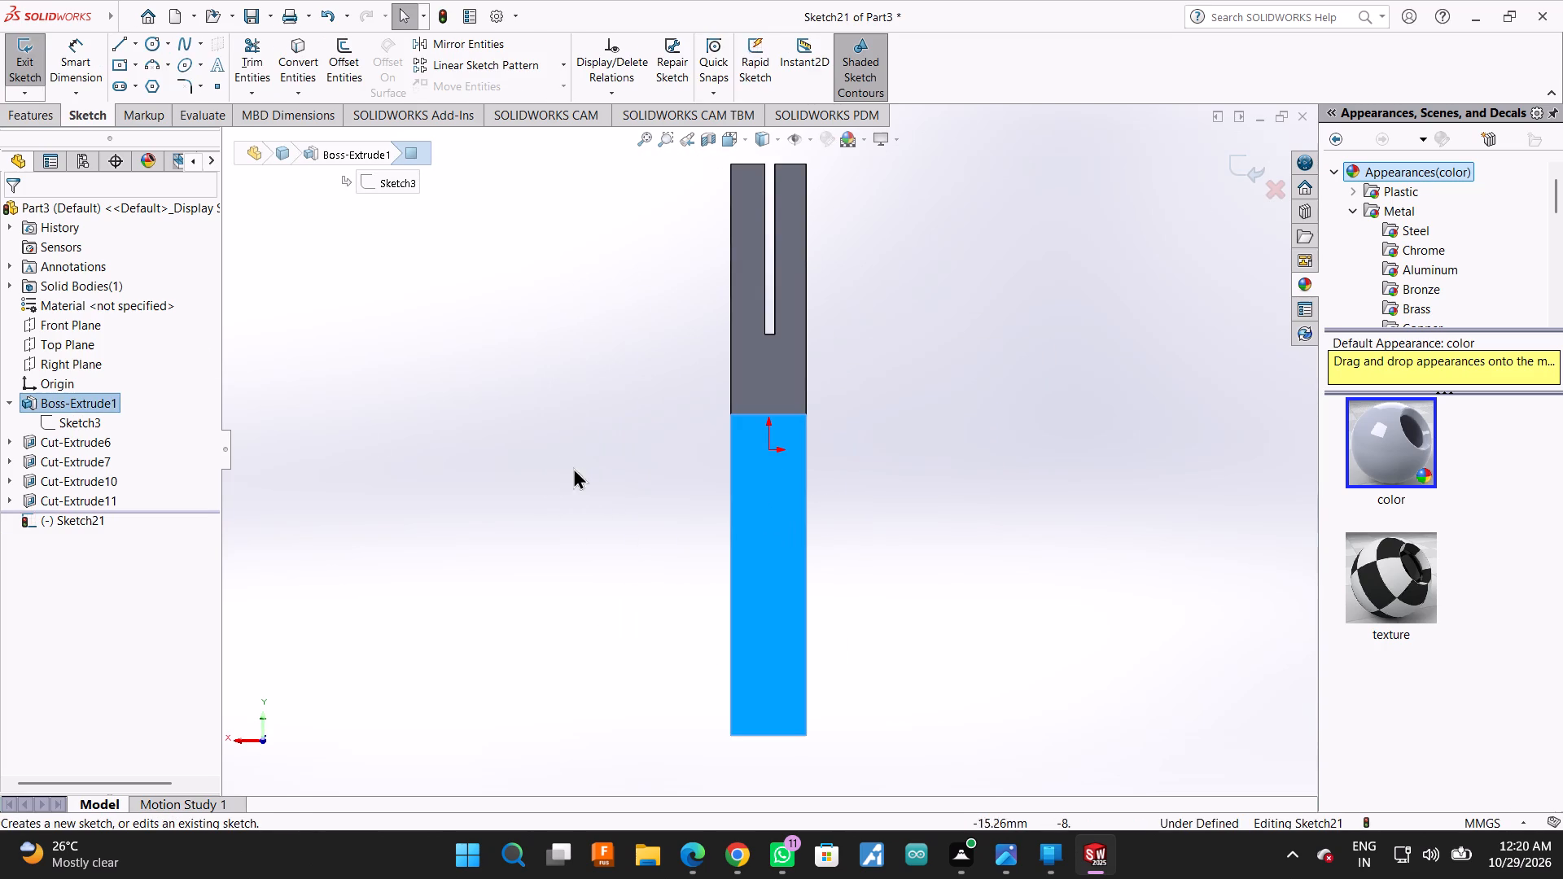
Sketch a horizontal line about 20 mm long outward from the lower corner of the leg's side face.
click(112, 42)
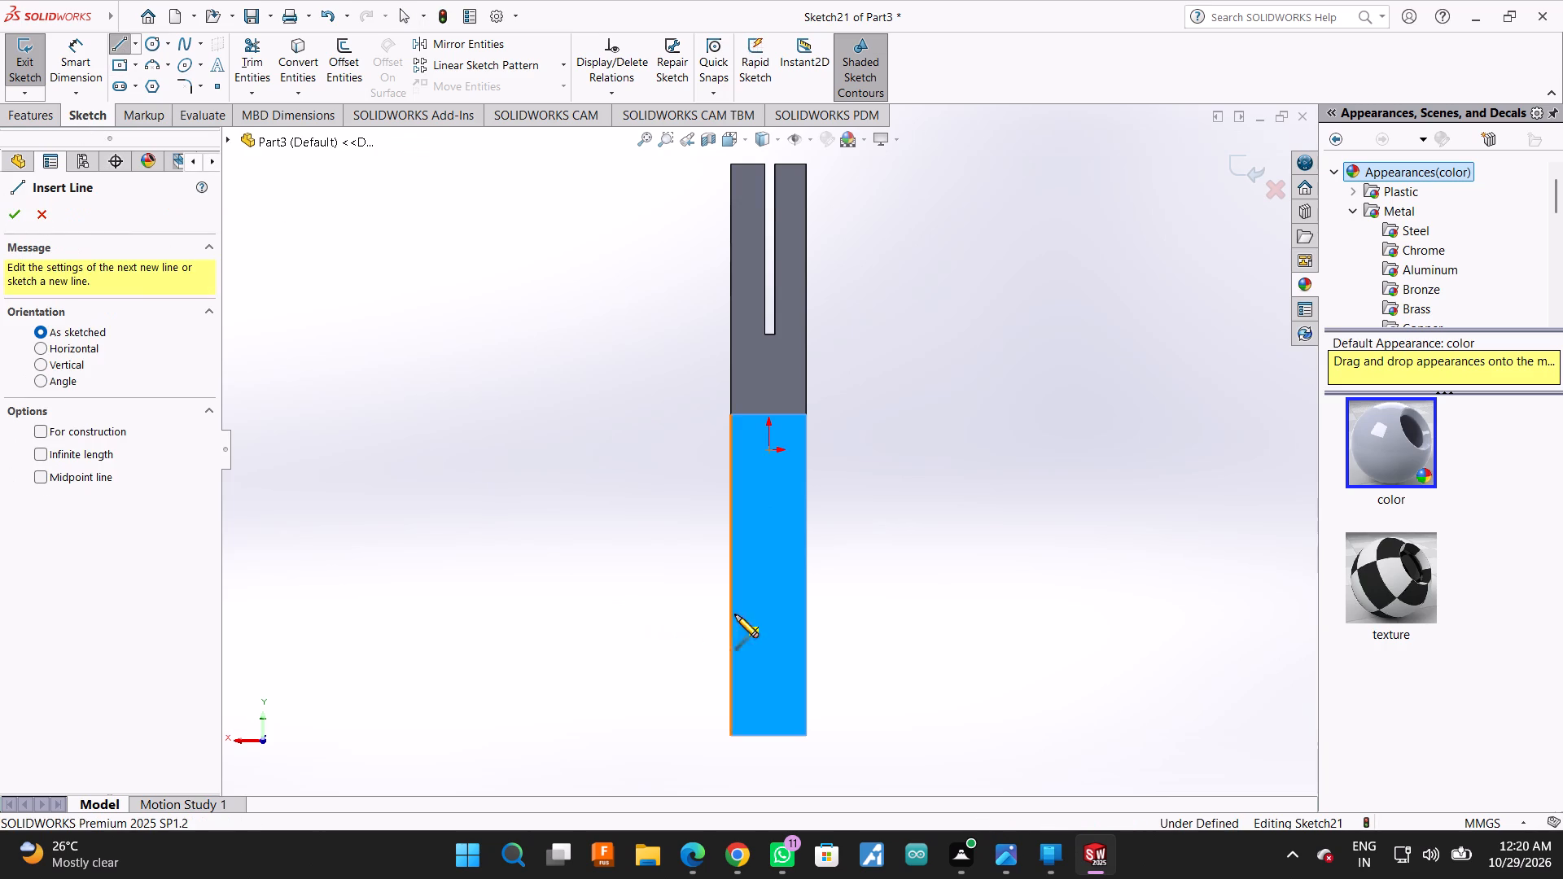
scroll(749, 622, up, 2)
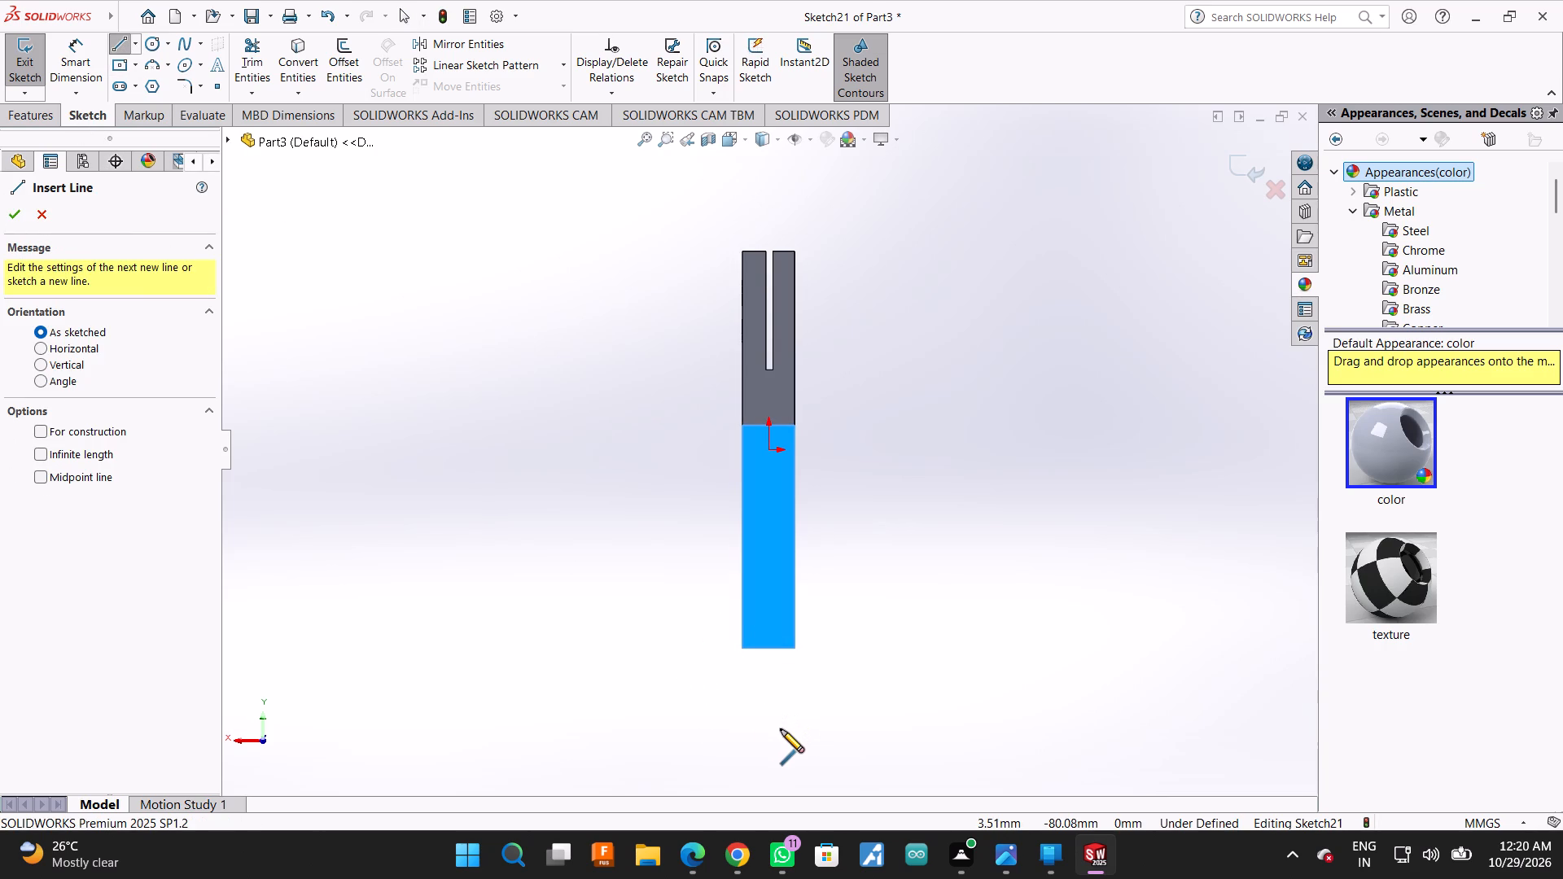
click(742, 649)
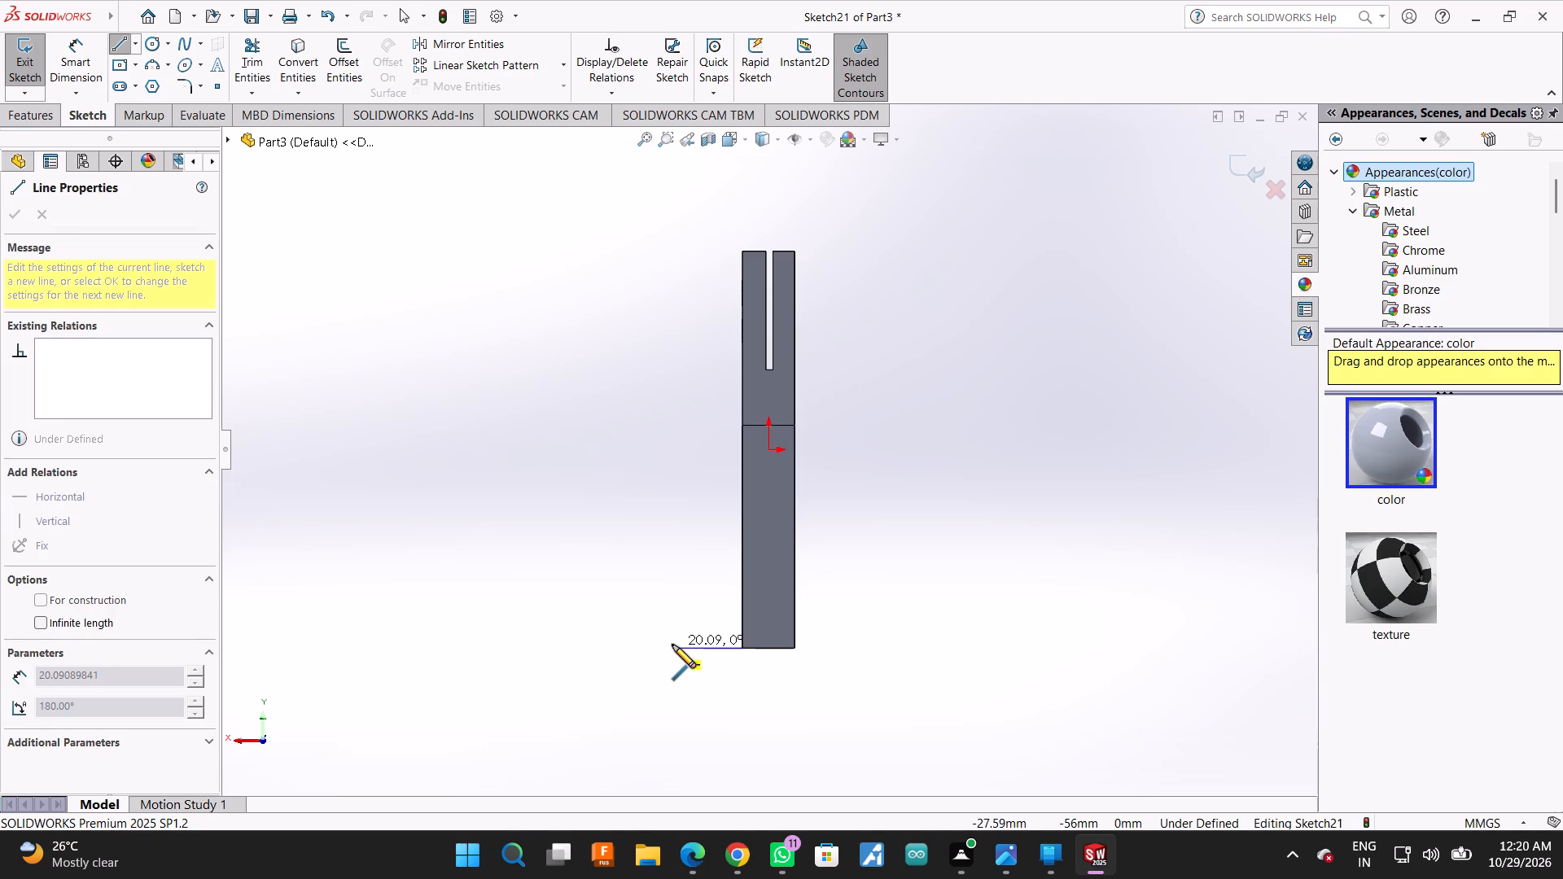
click(672, 645)
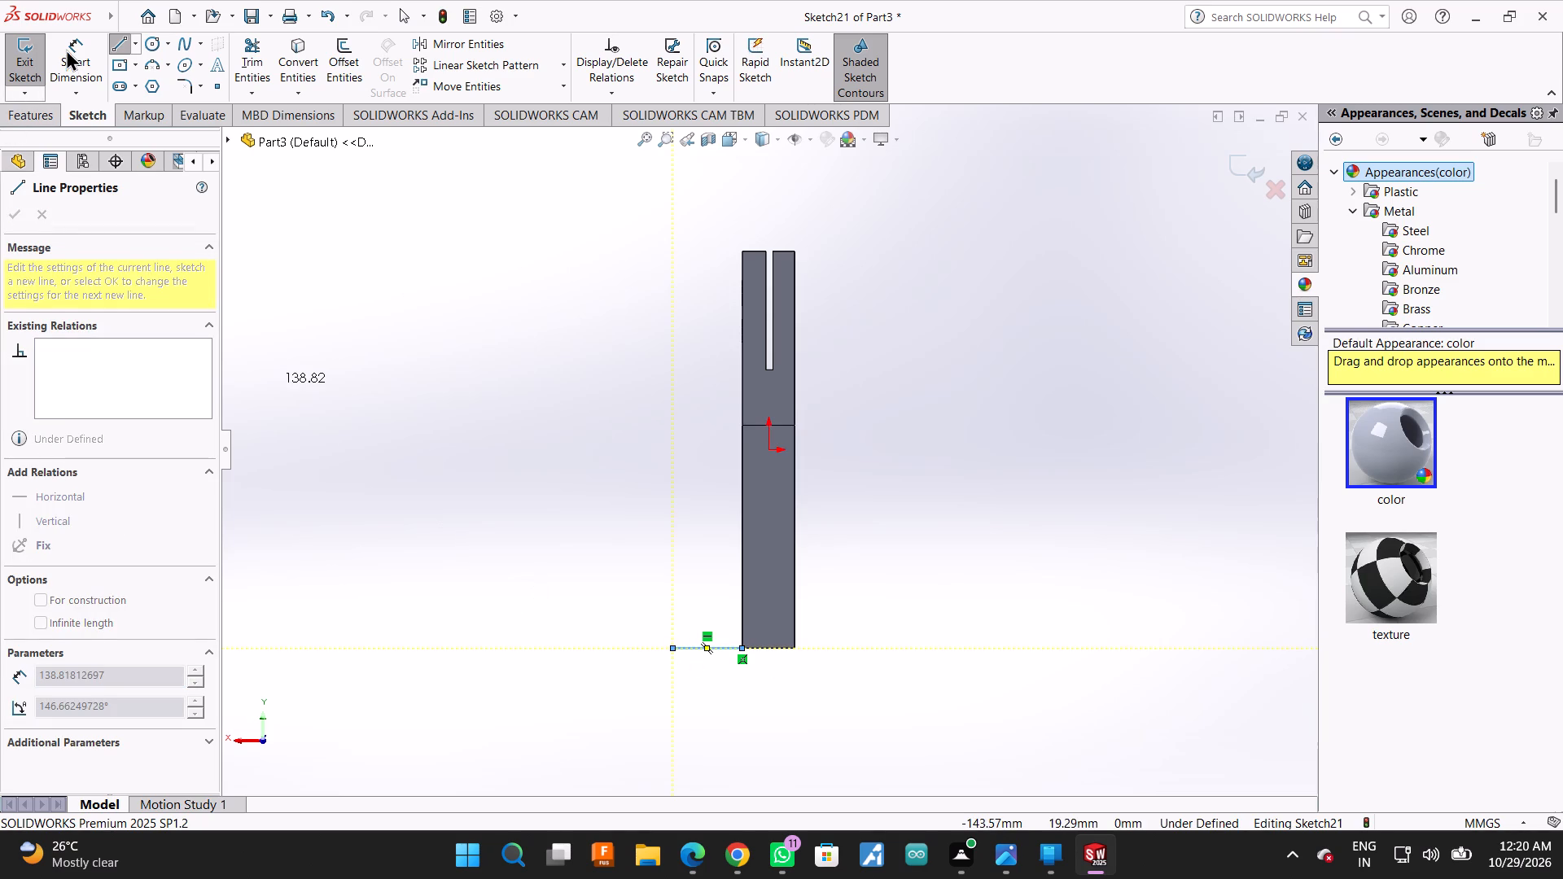
Dimension the horizontal line's length to 9 mm.
click(66, 49)
click(708, 645)
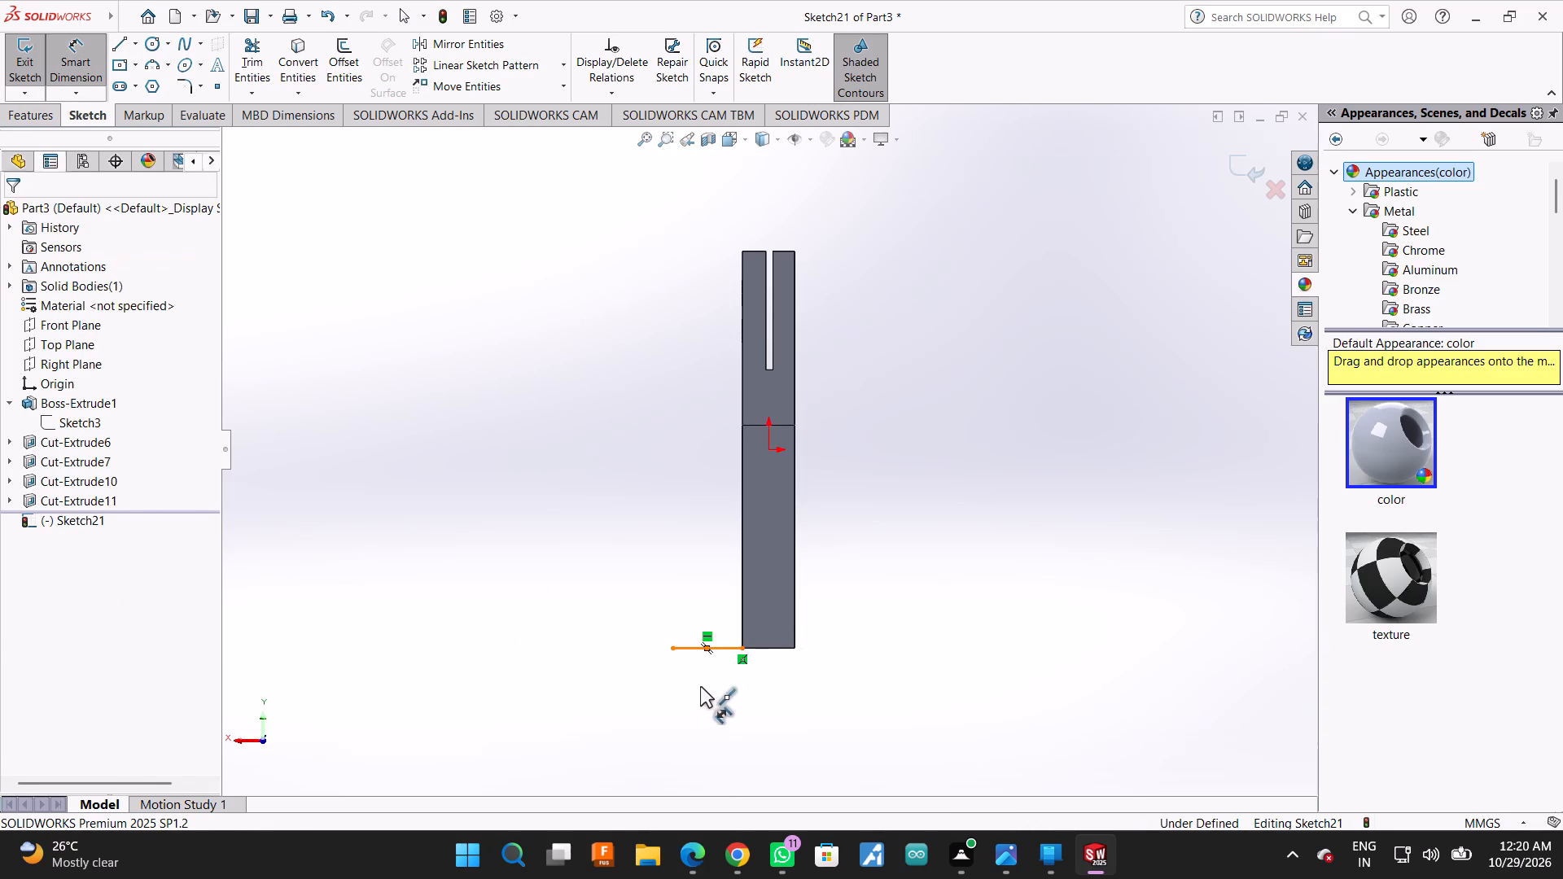
click(690, 646)
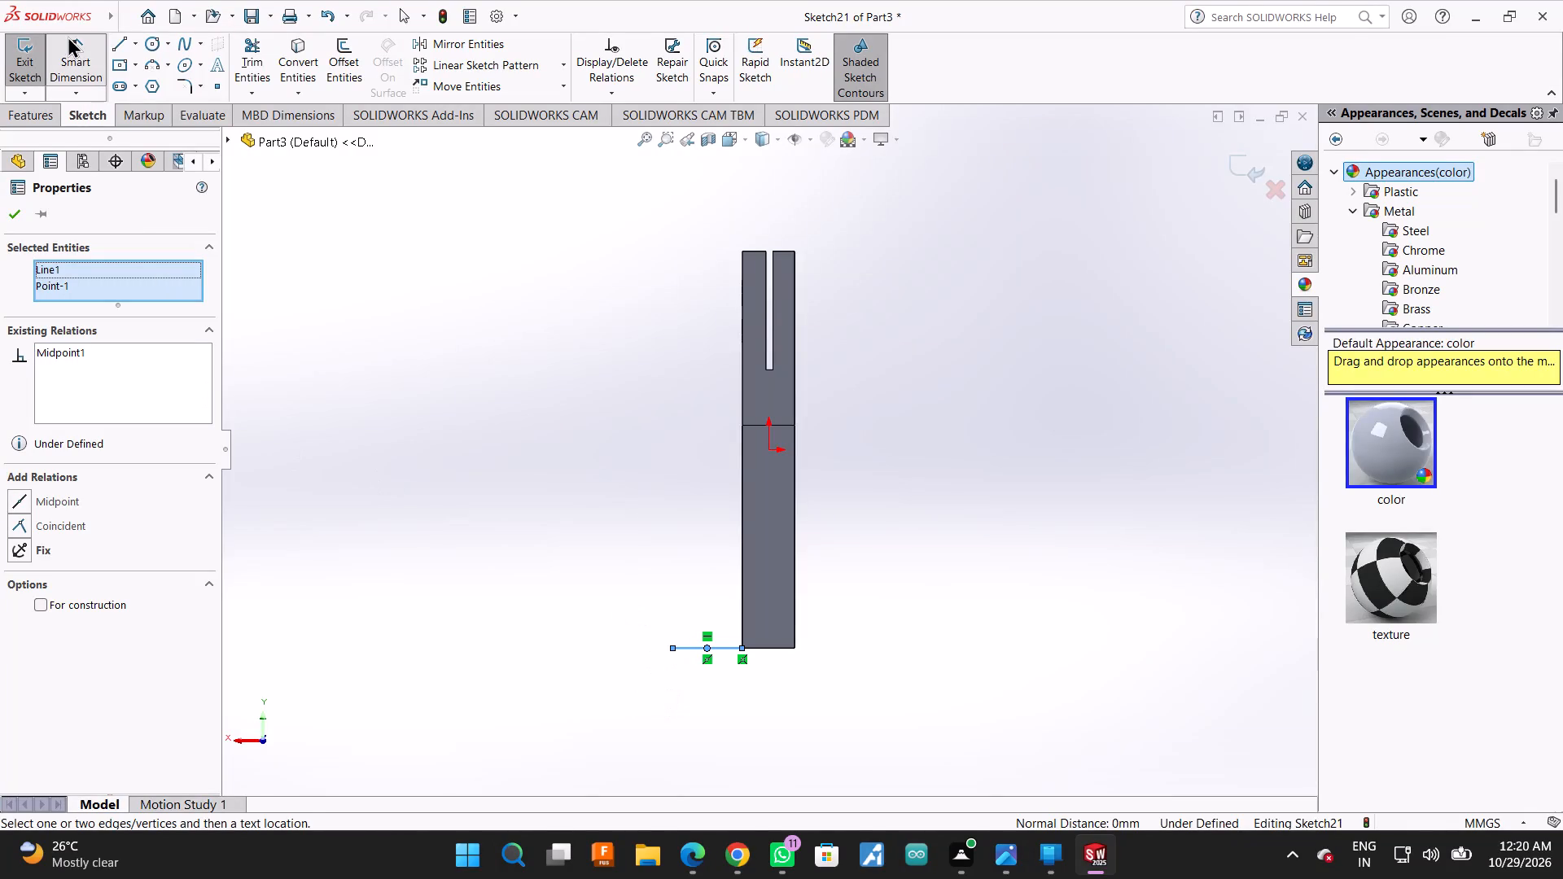
click(68, 36)
click(71, 46)
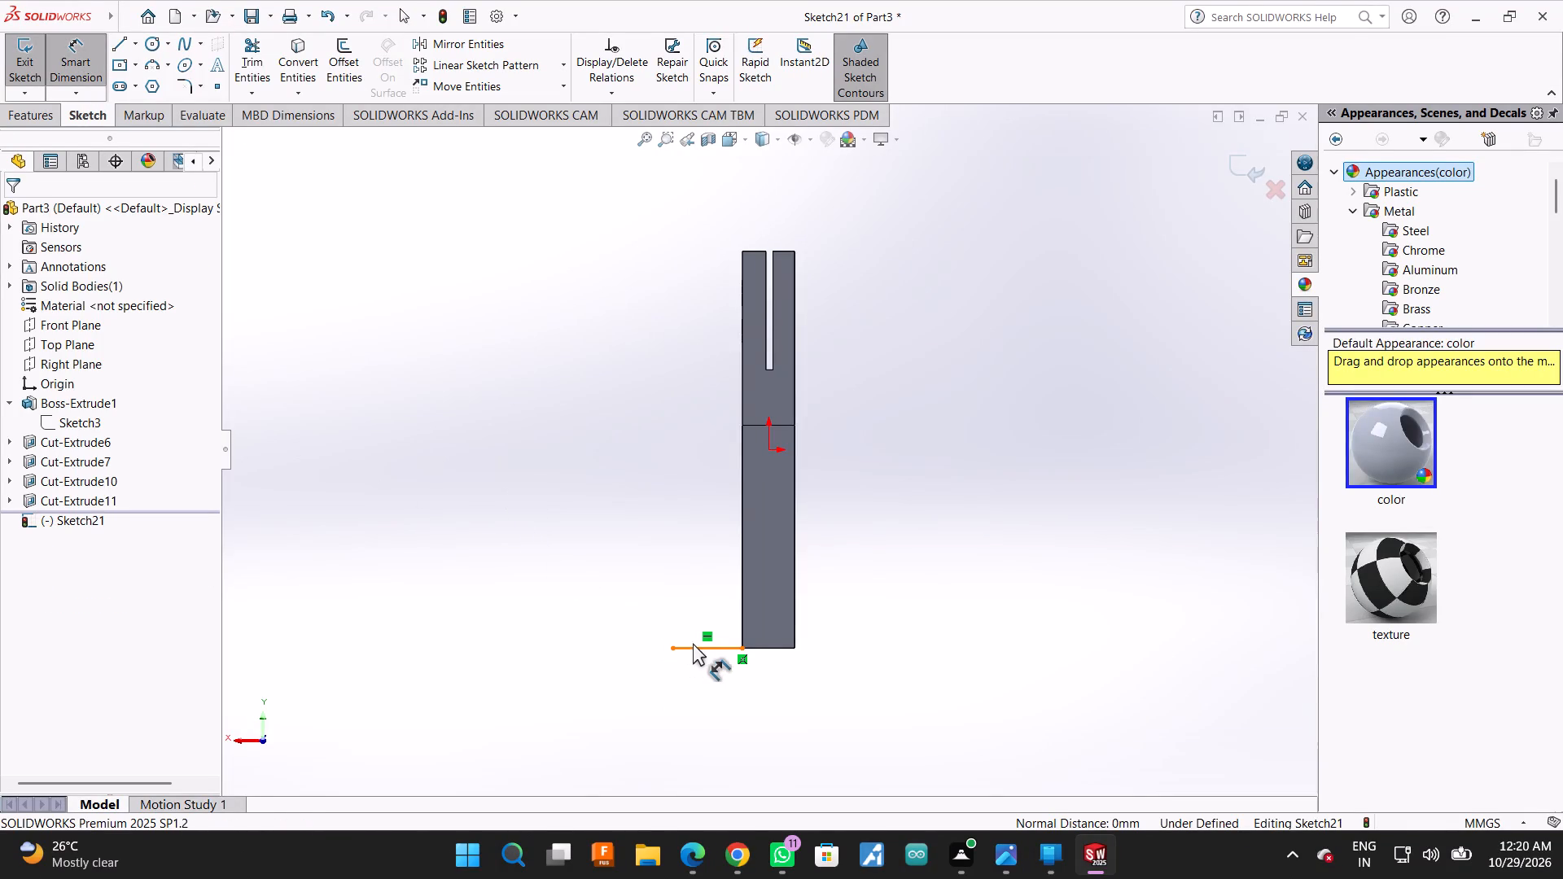
click(692, 643)
click(700, 649)
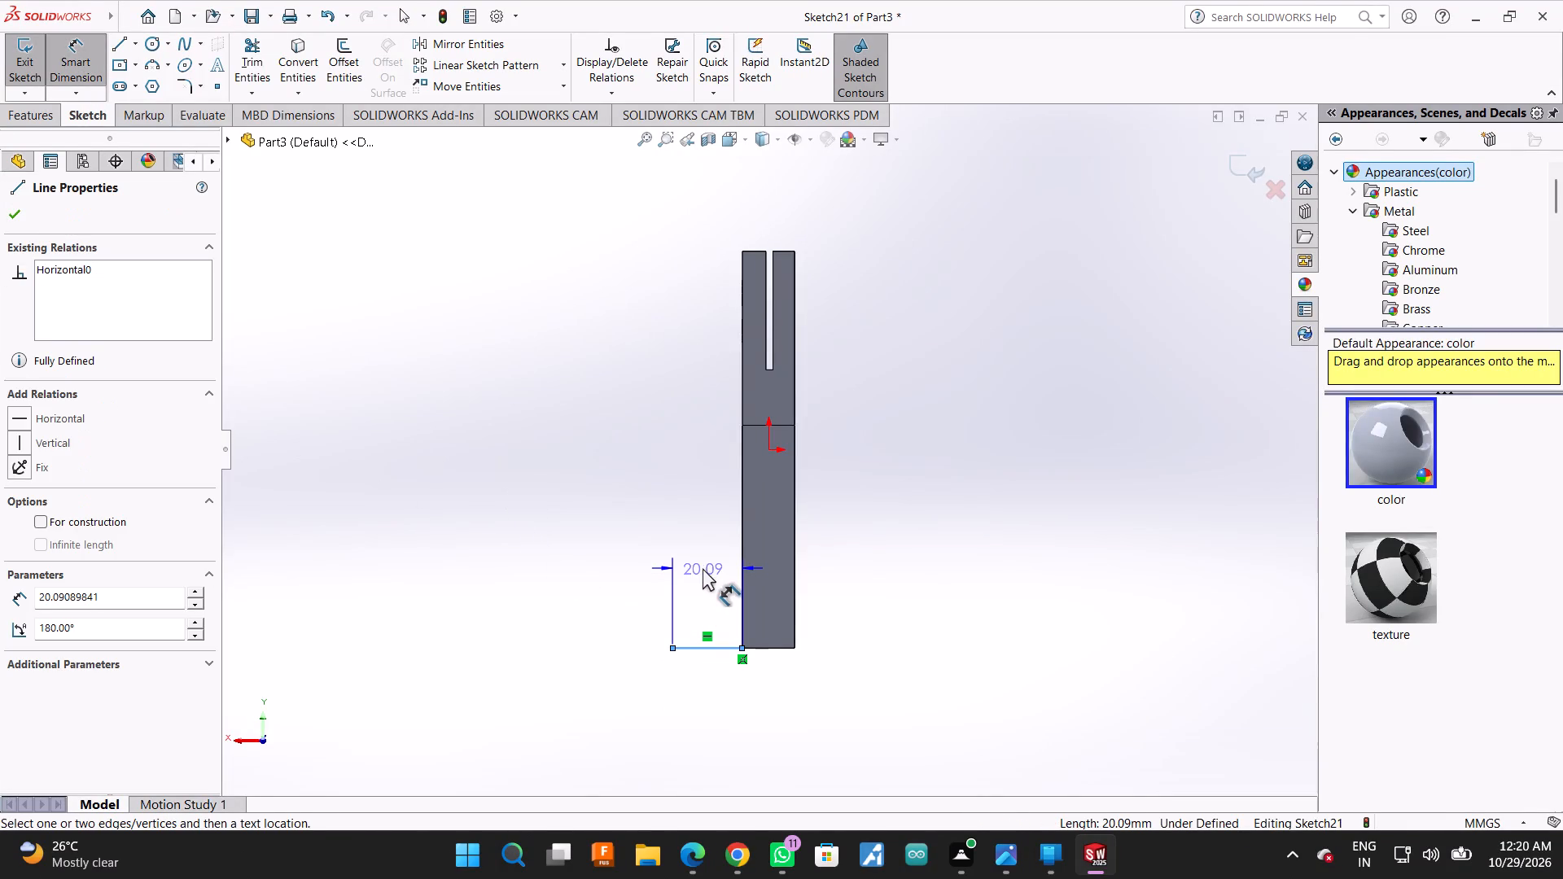
click(701, 561)
key(9)
key(Return)
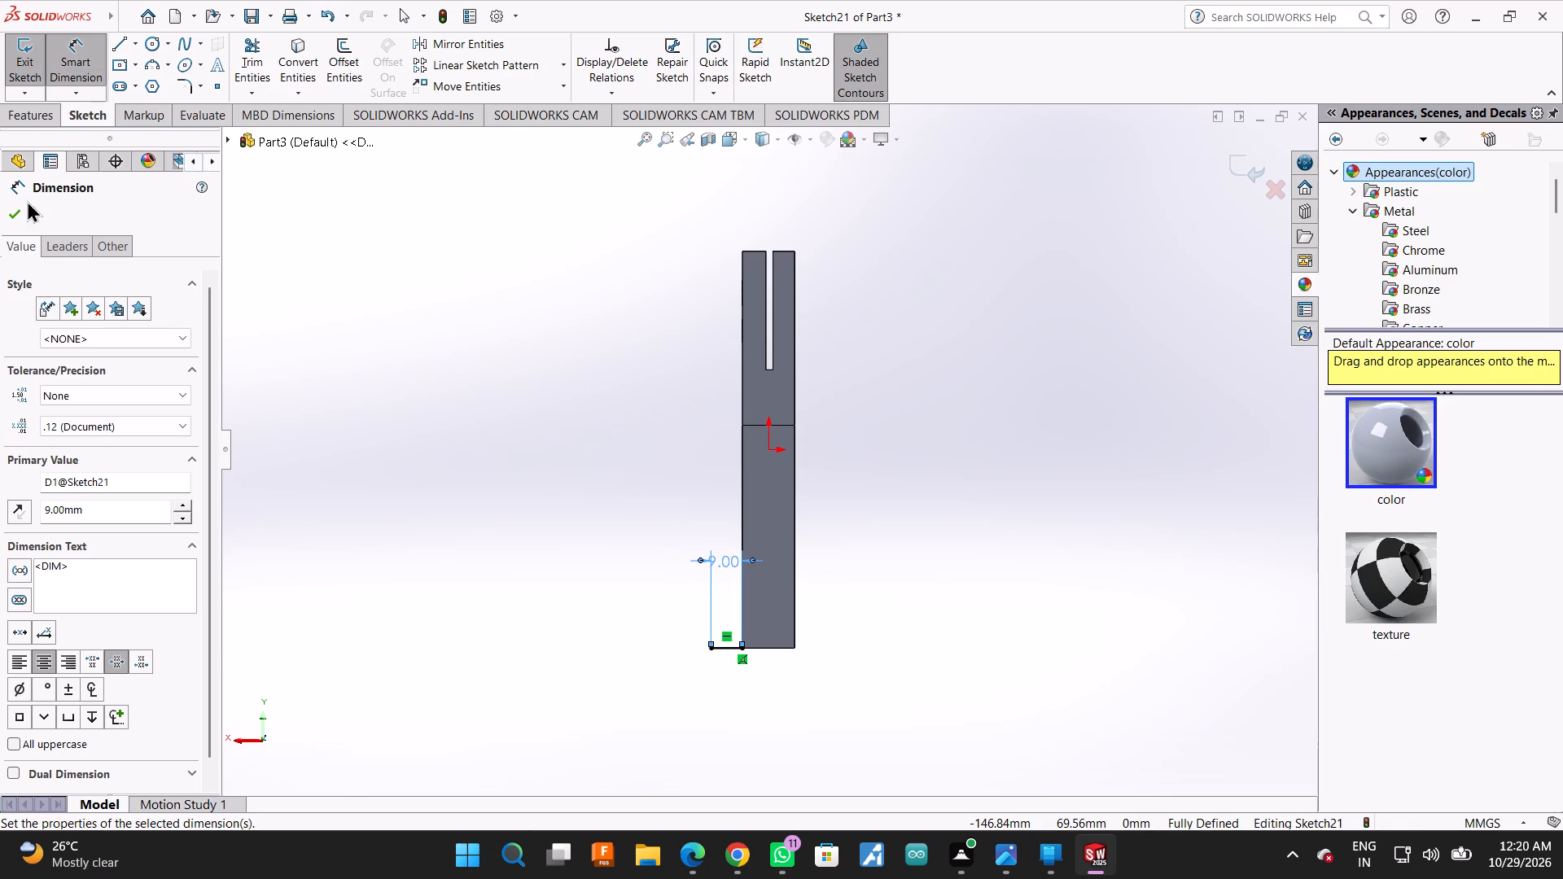
click(18, 216)
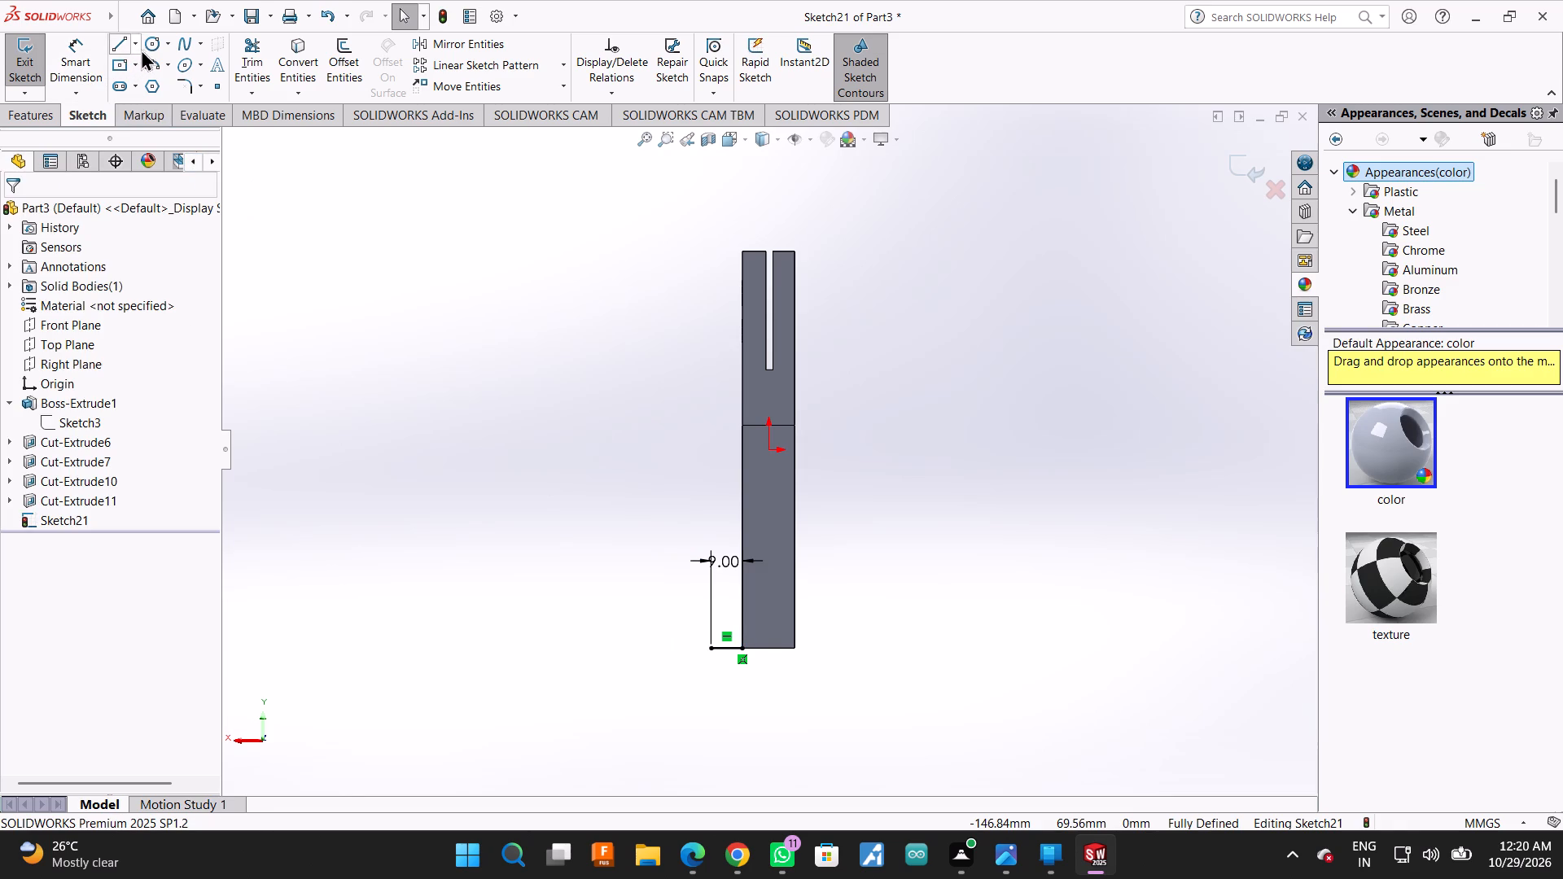
Sketch concentric circles of 24 mm and 9 mm radius at the line's free end, through the leg's far and near lower corners.
click(149, 50)
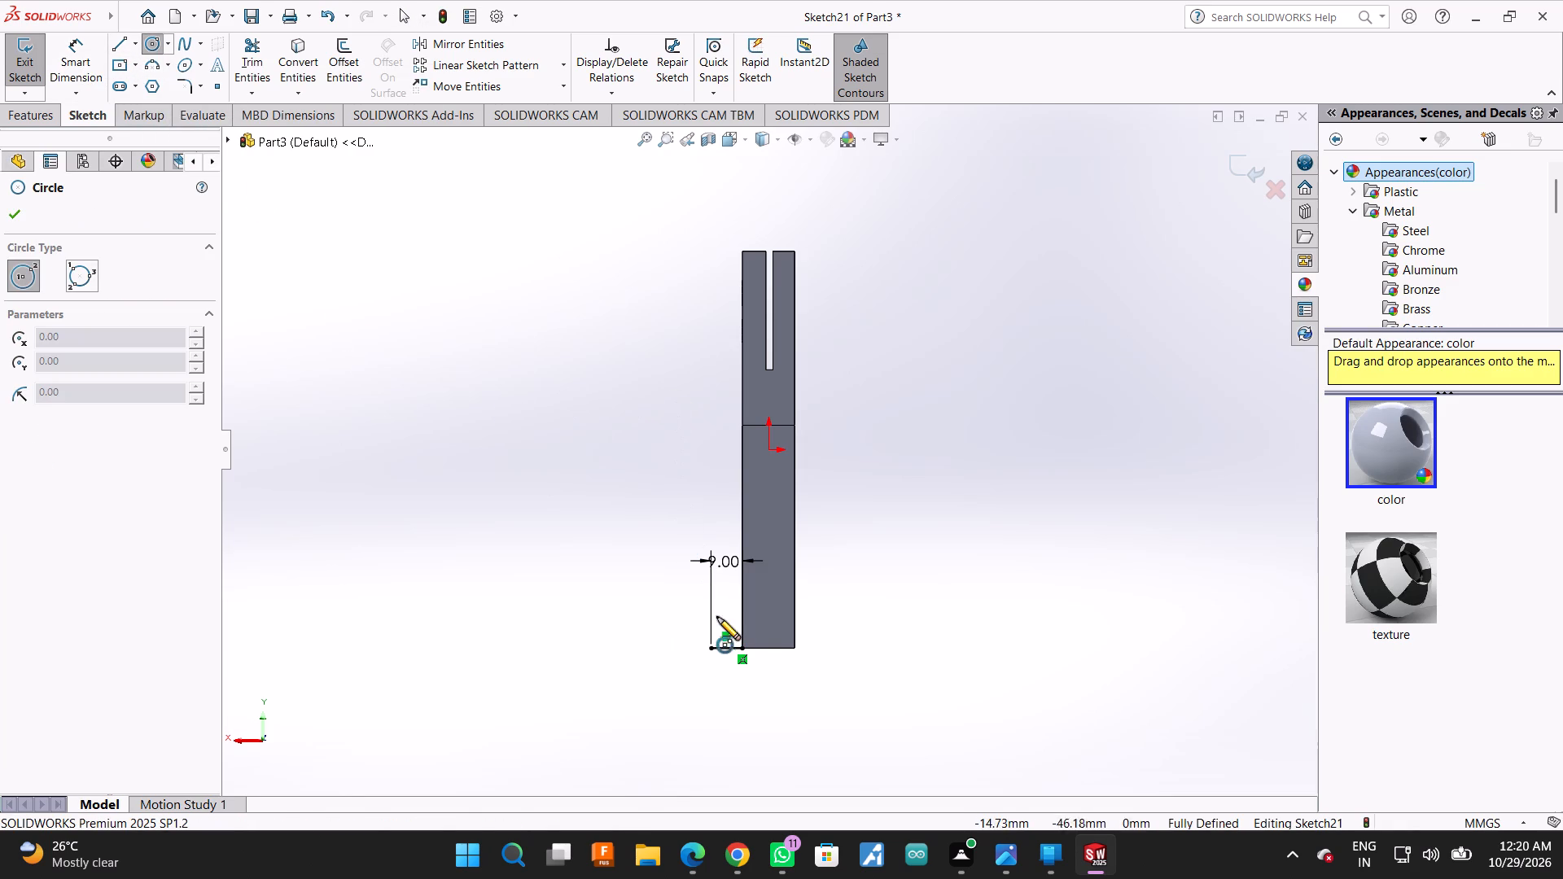
click(712, 649)
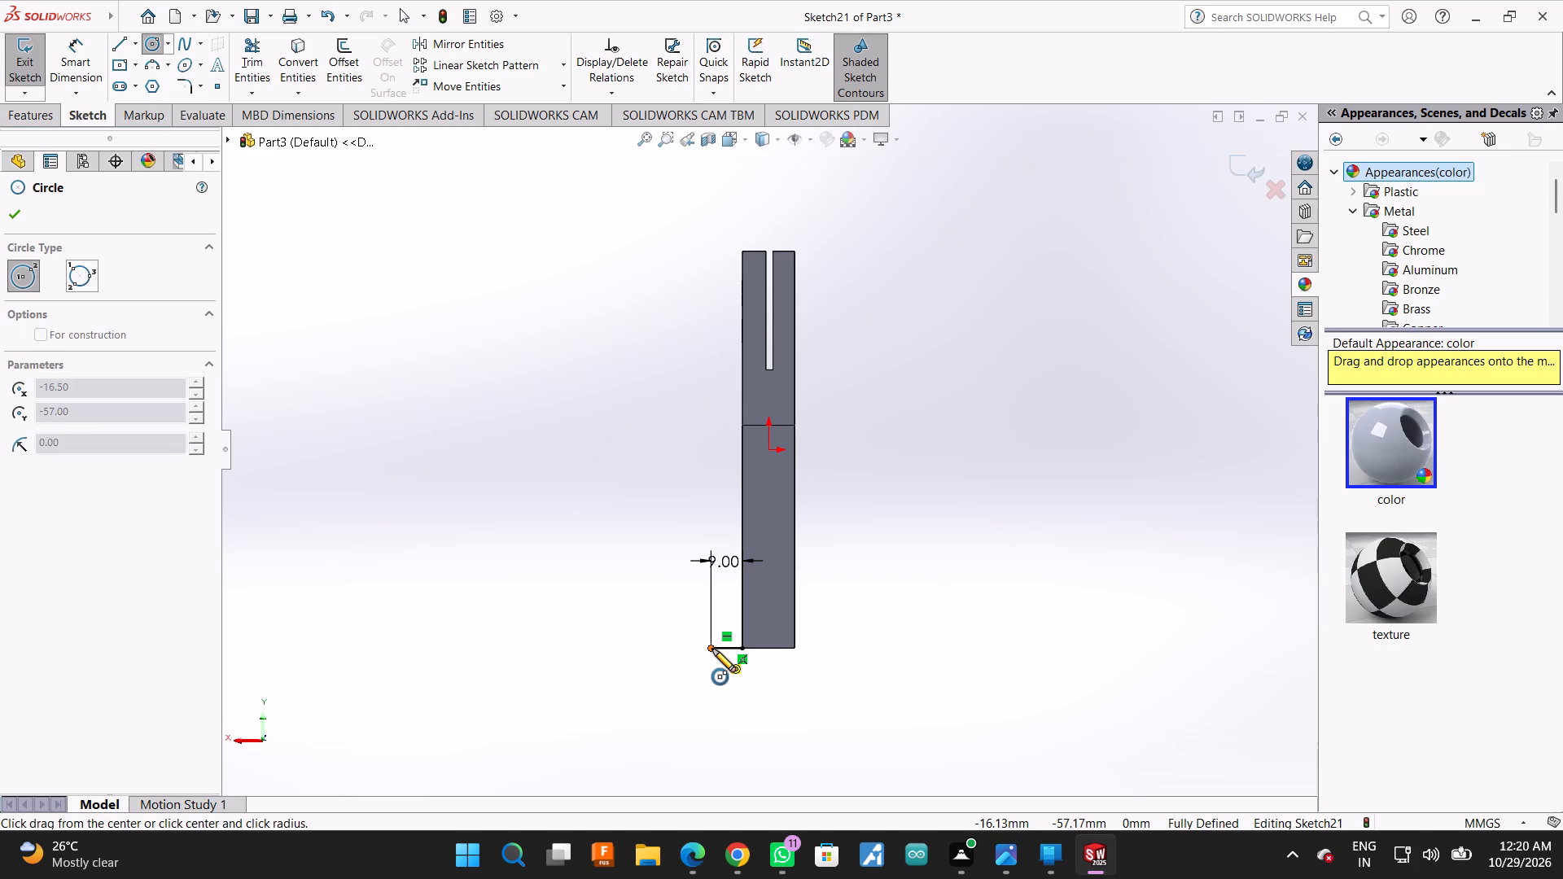
click(796, 649)
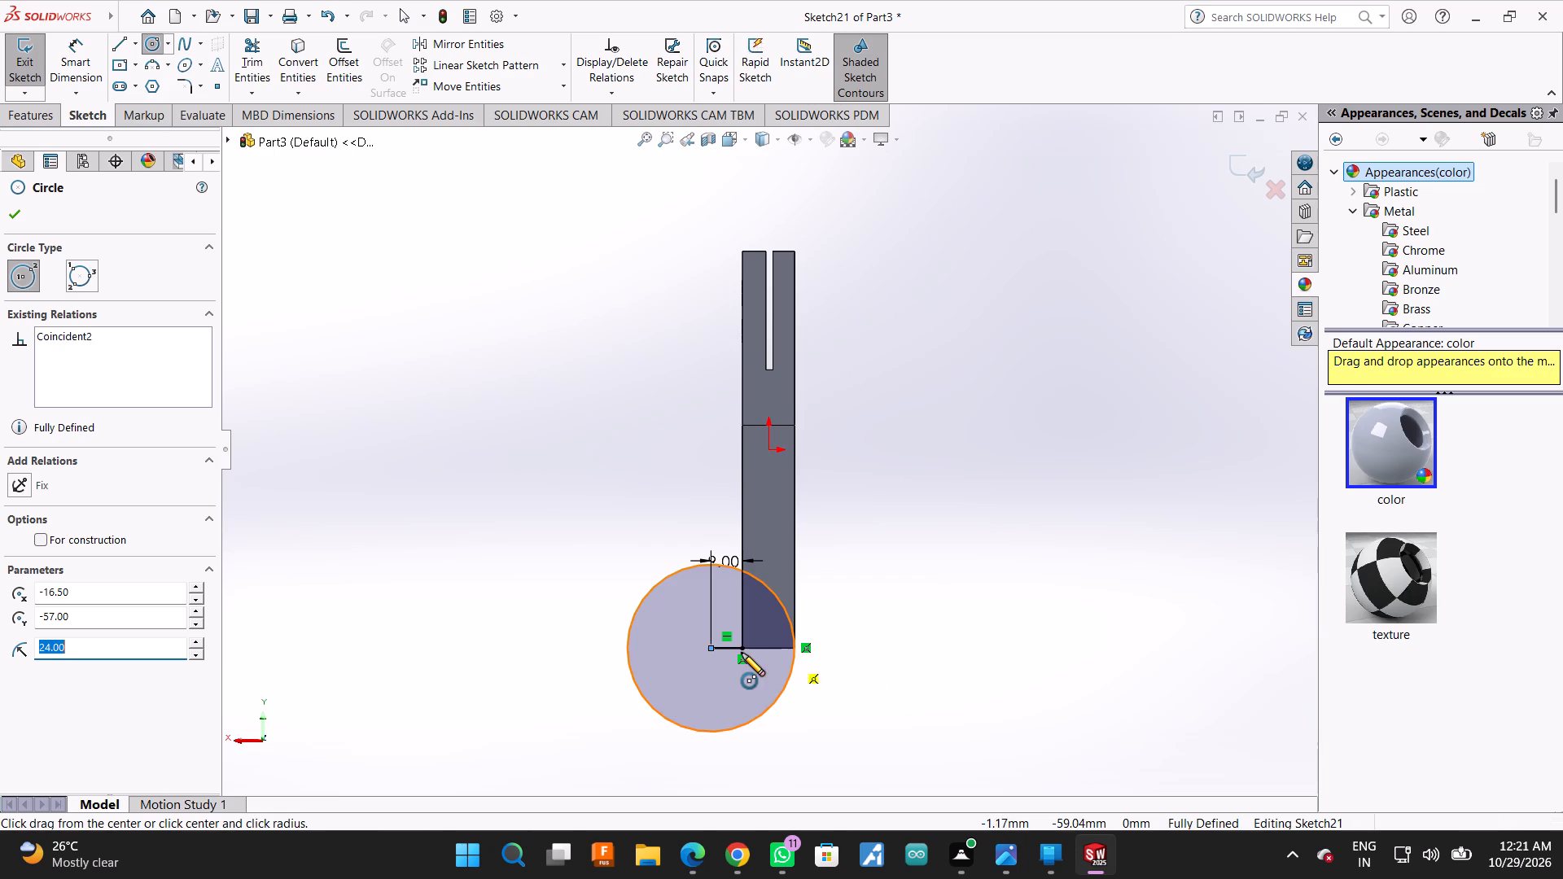
click(711, 649)
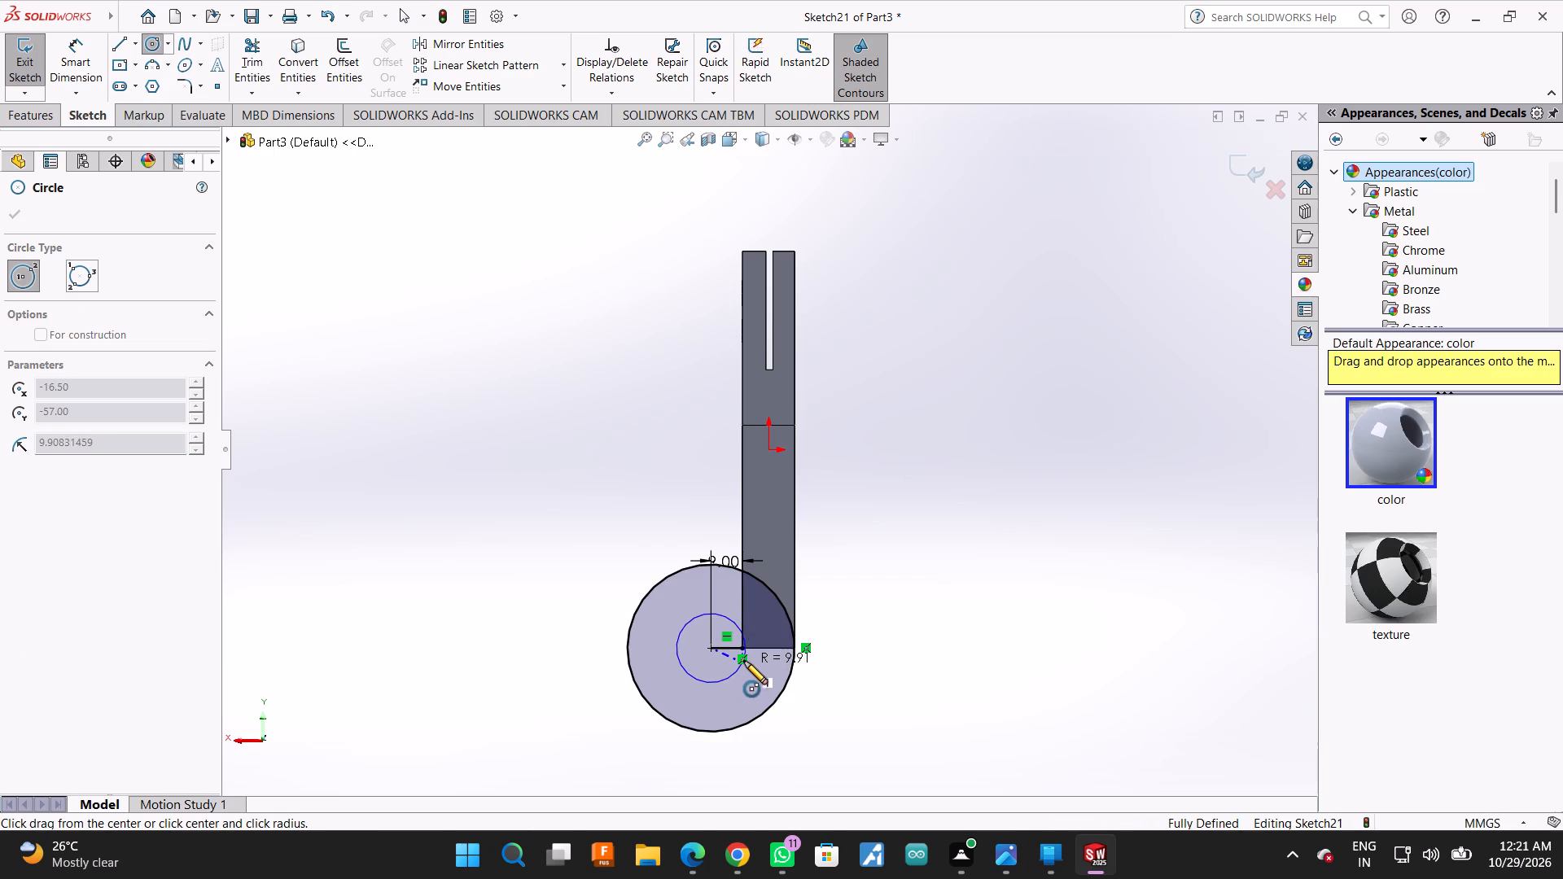
click(746, 648)
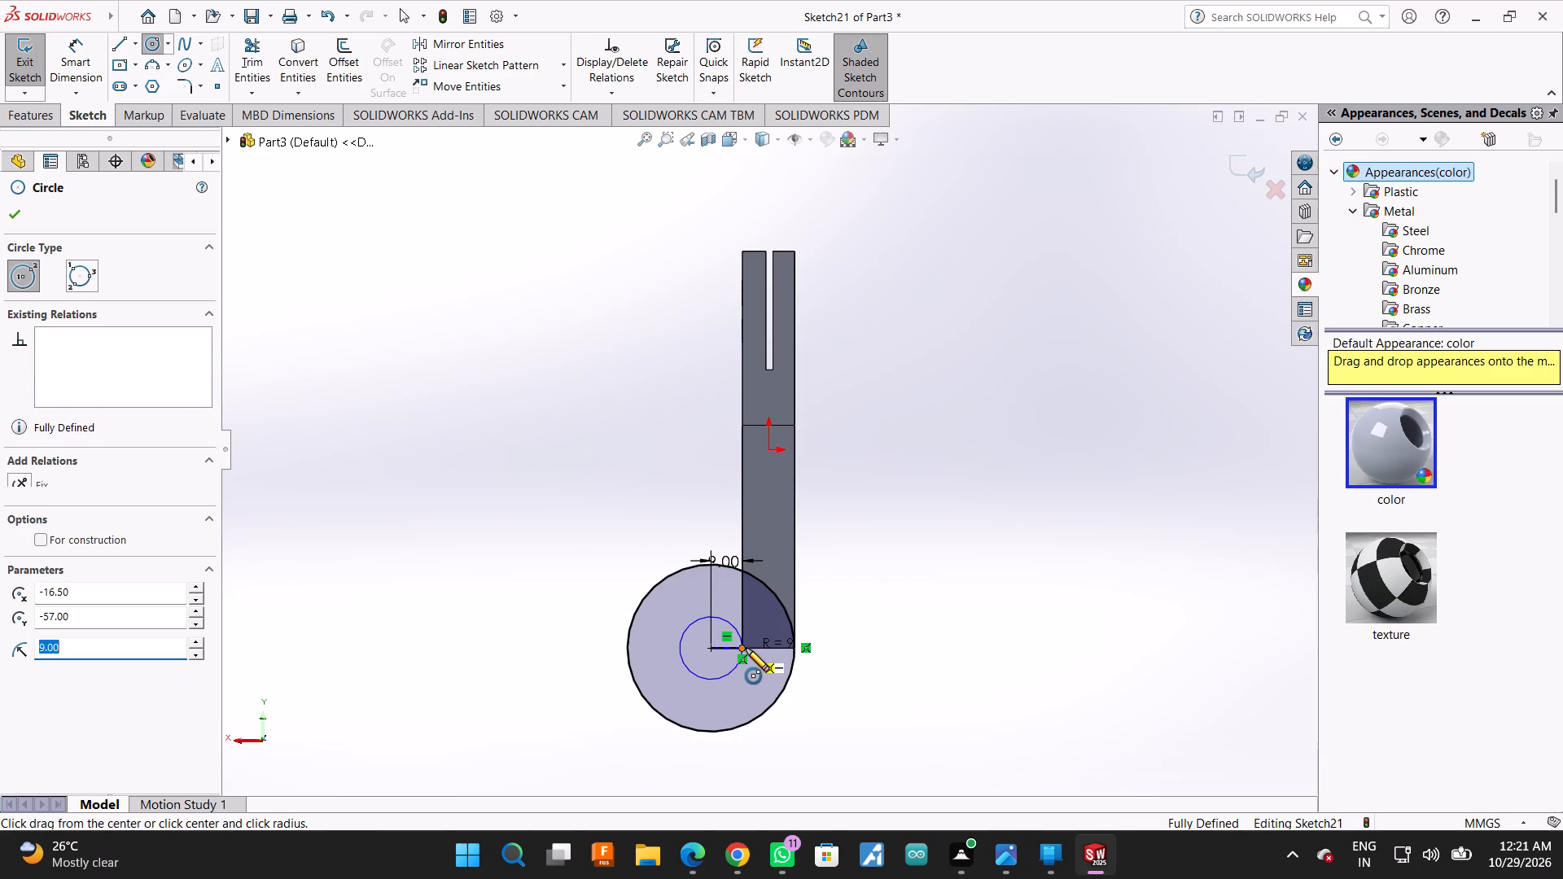
scroll(740, 661, down, 4)
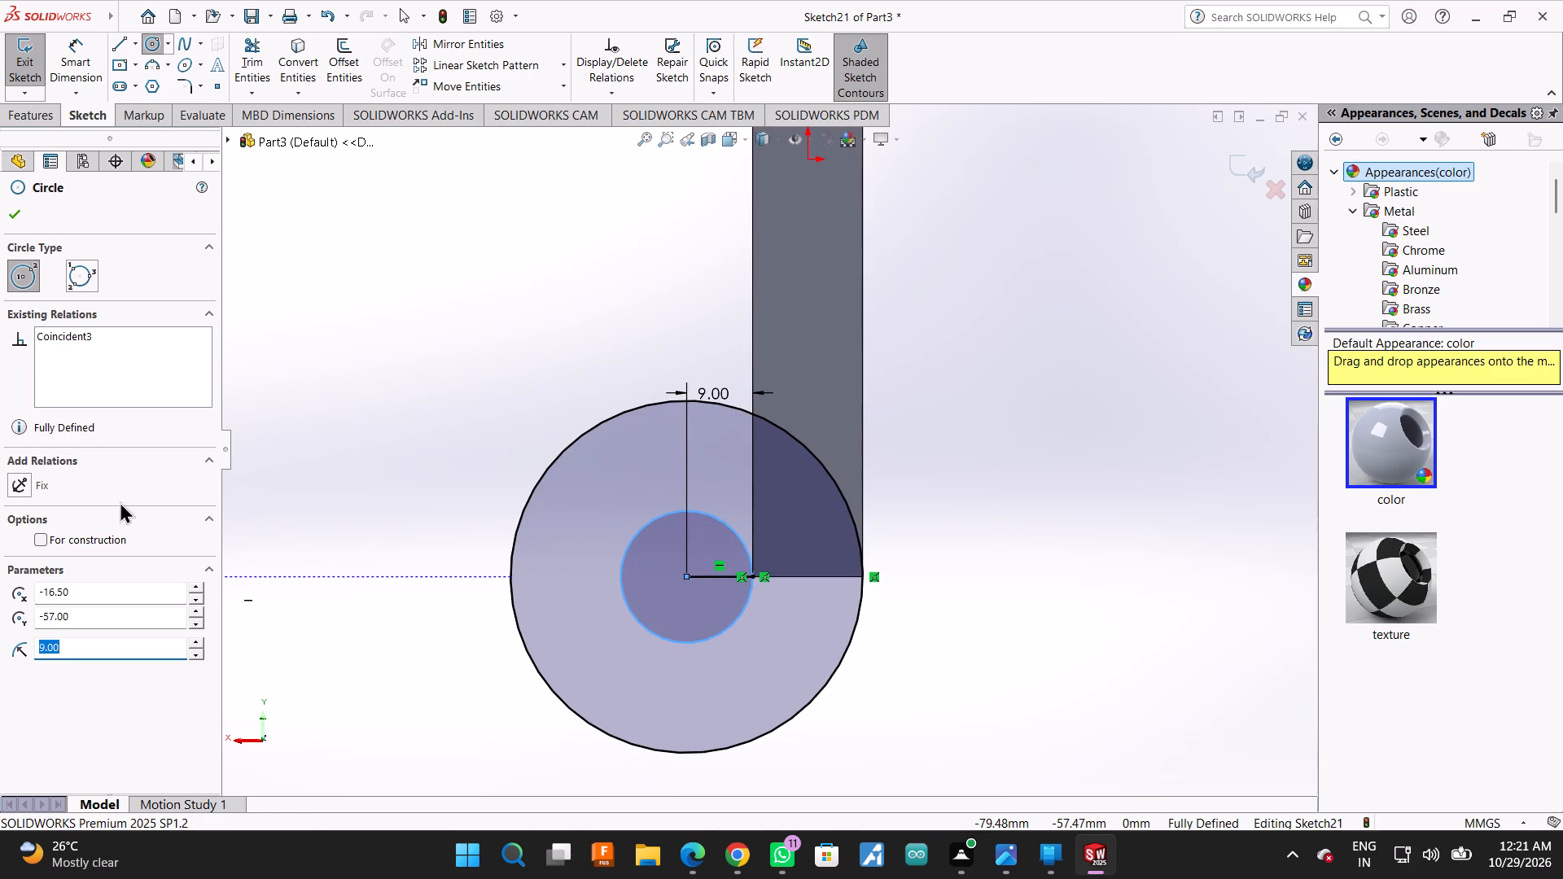
click(19, 218)
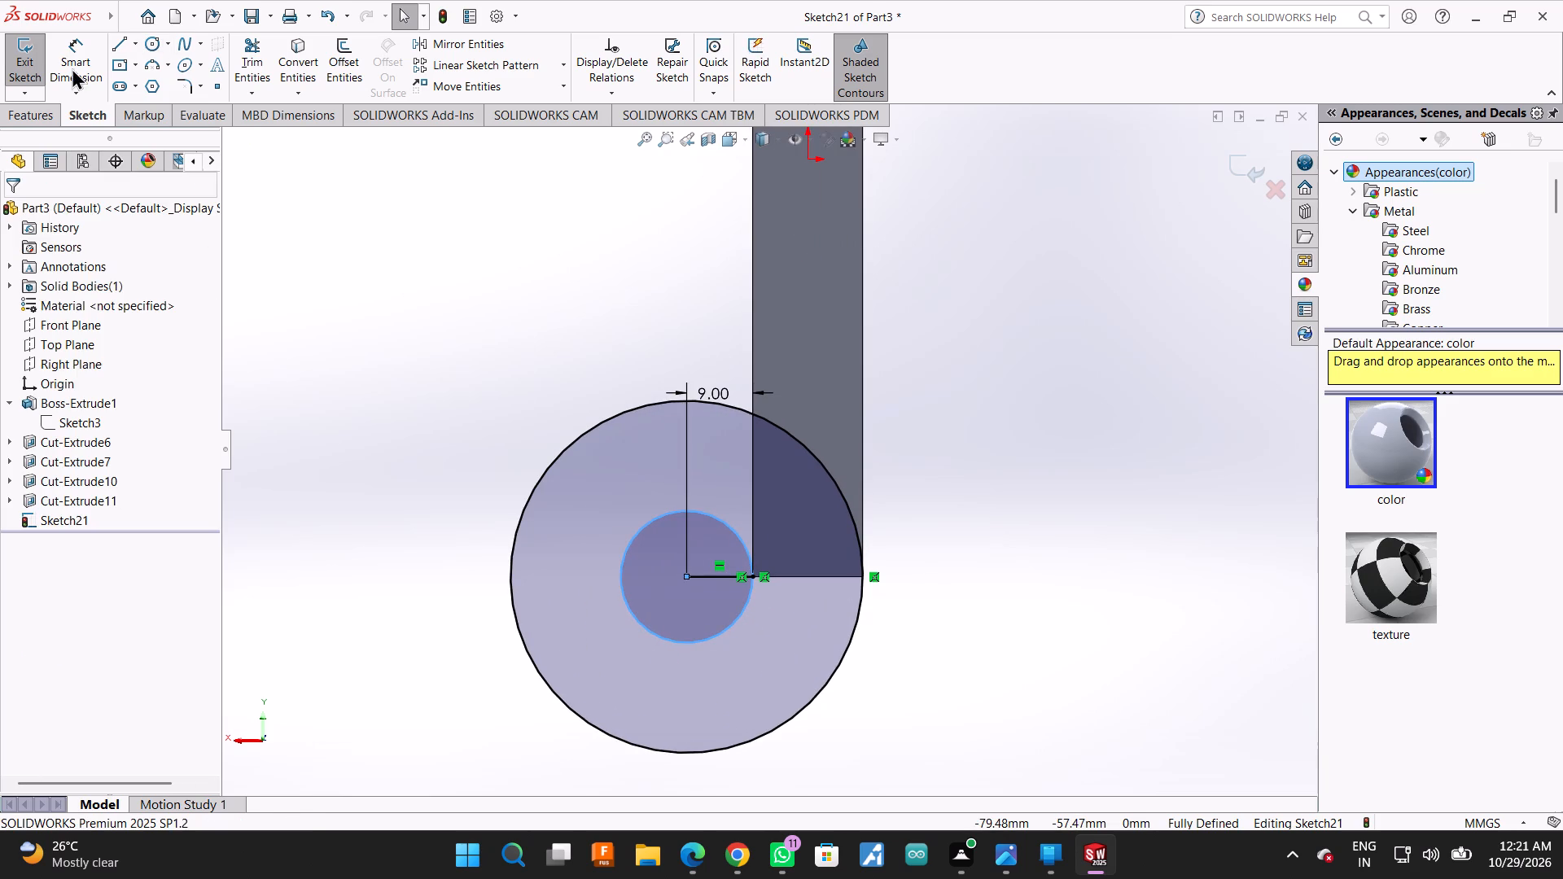
Add driven diameter dimensions to the outer and inner circles, placed beside the leg.
click(68, 32)
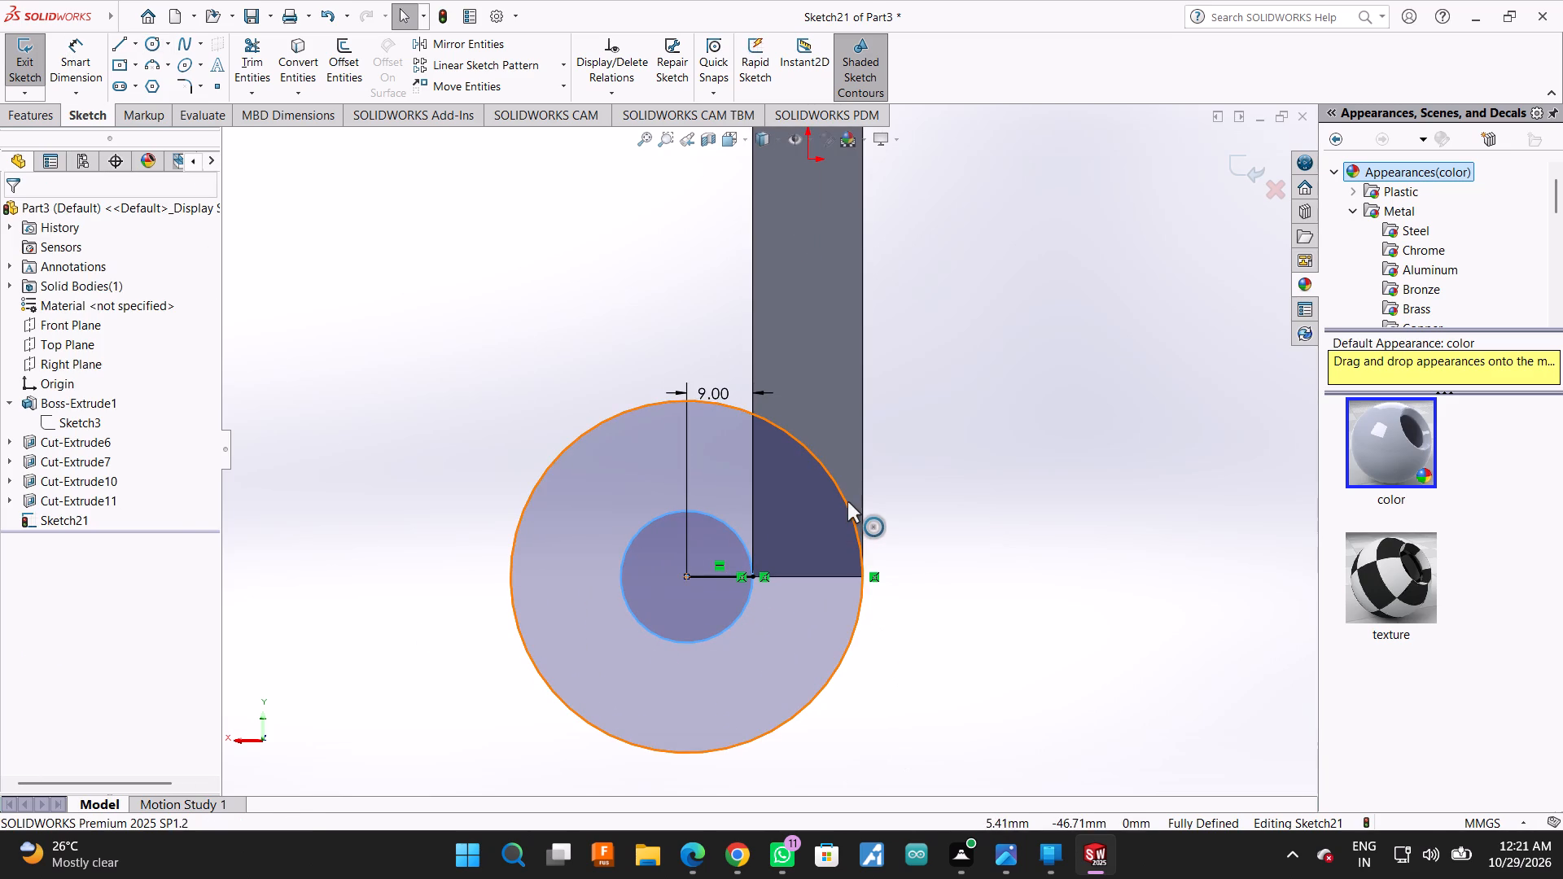
click(847, 501)
click(949, 248)
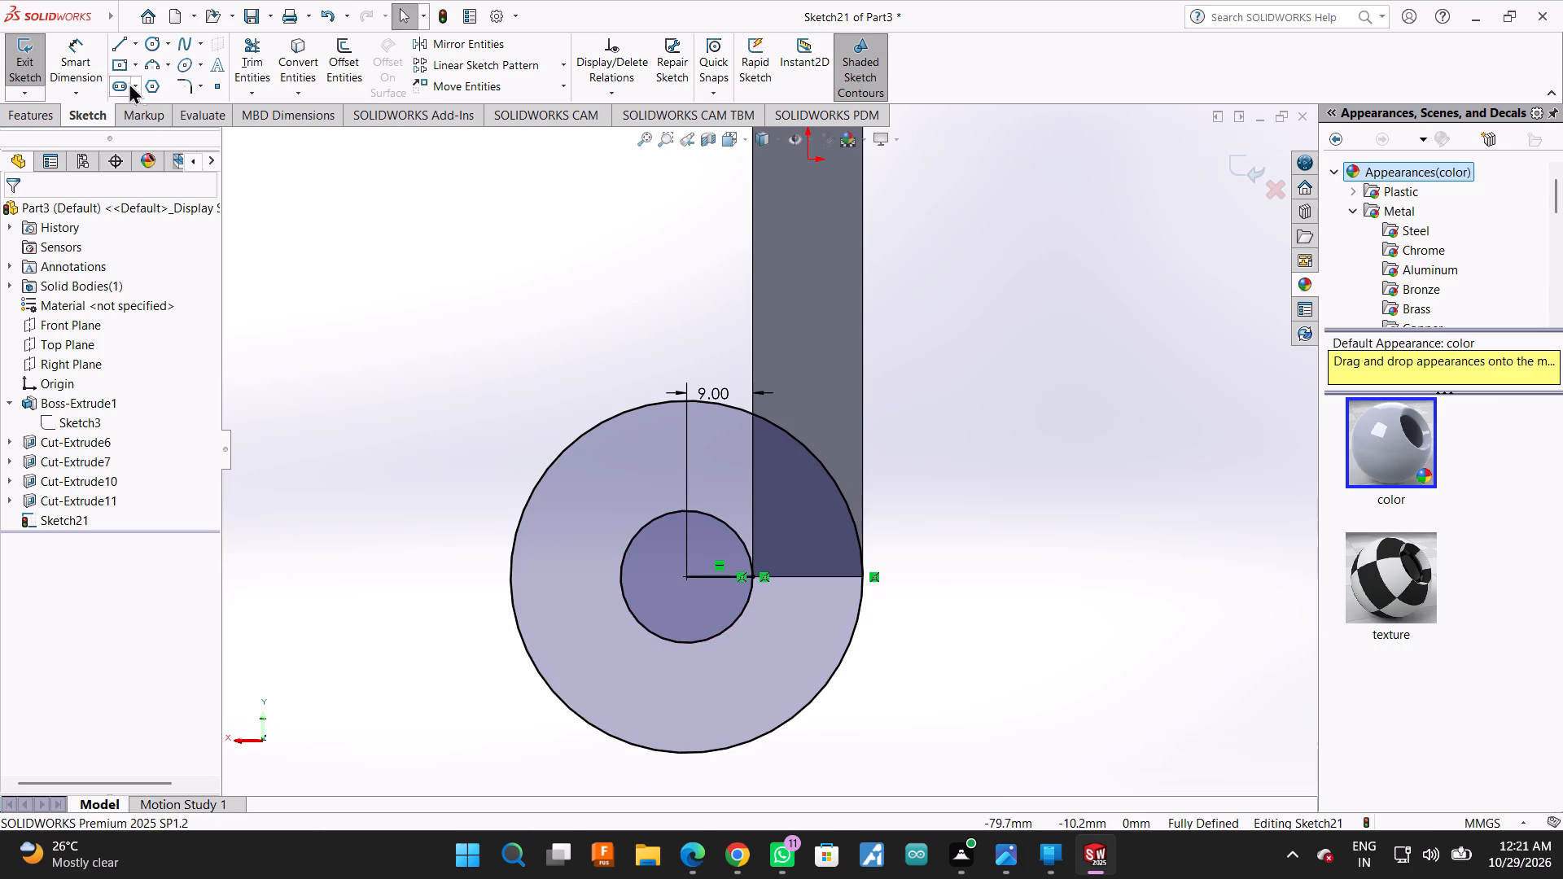
click(94, 61)
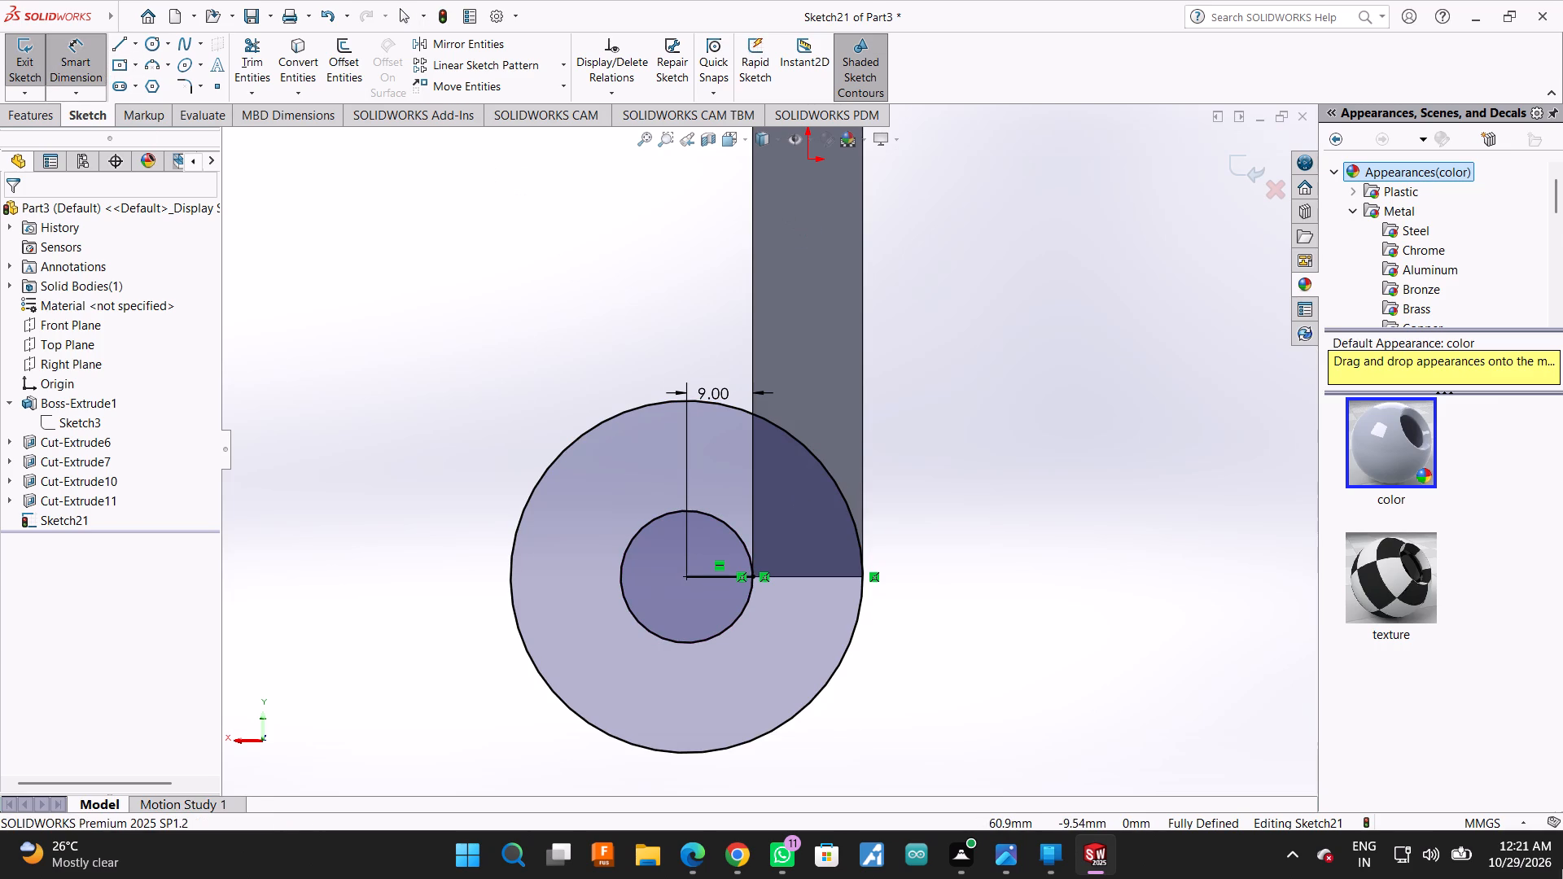
click(834, 488)
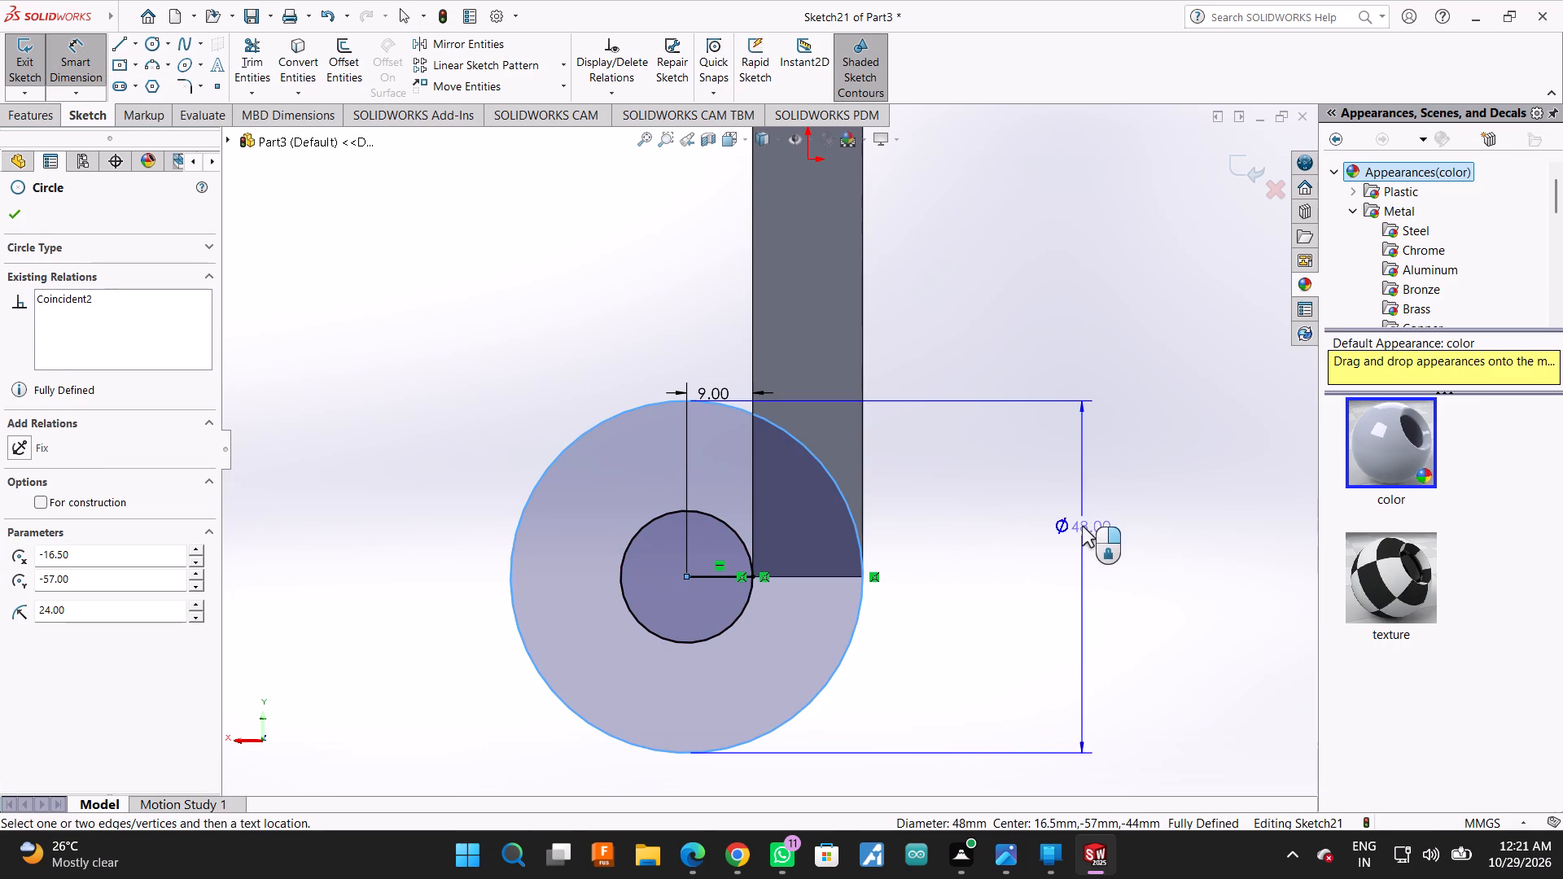
click(1082, 526)
click(876, 425)
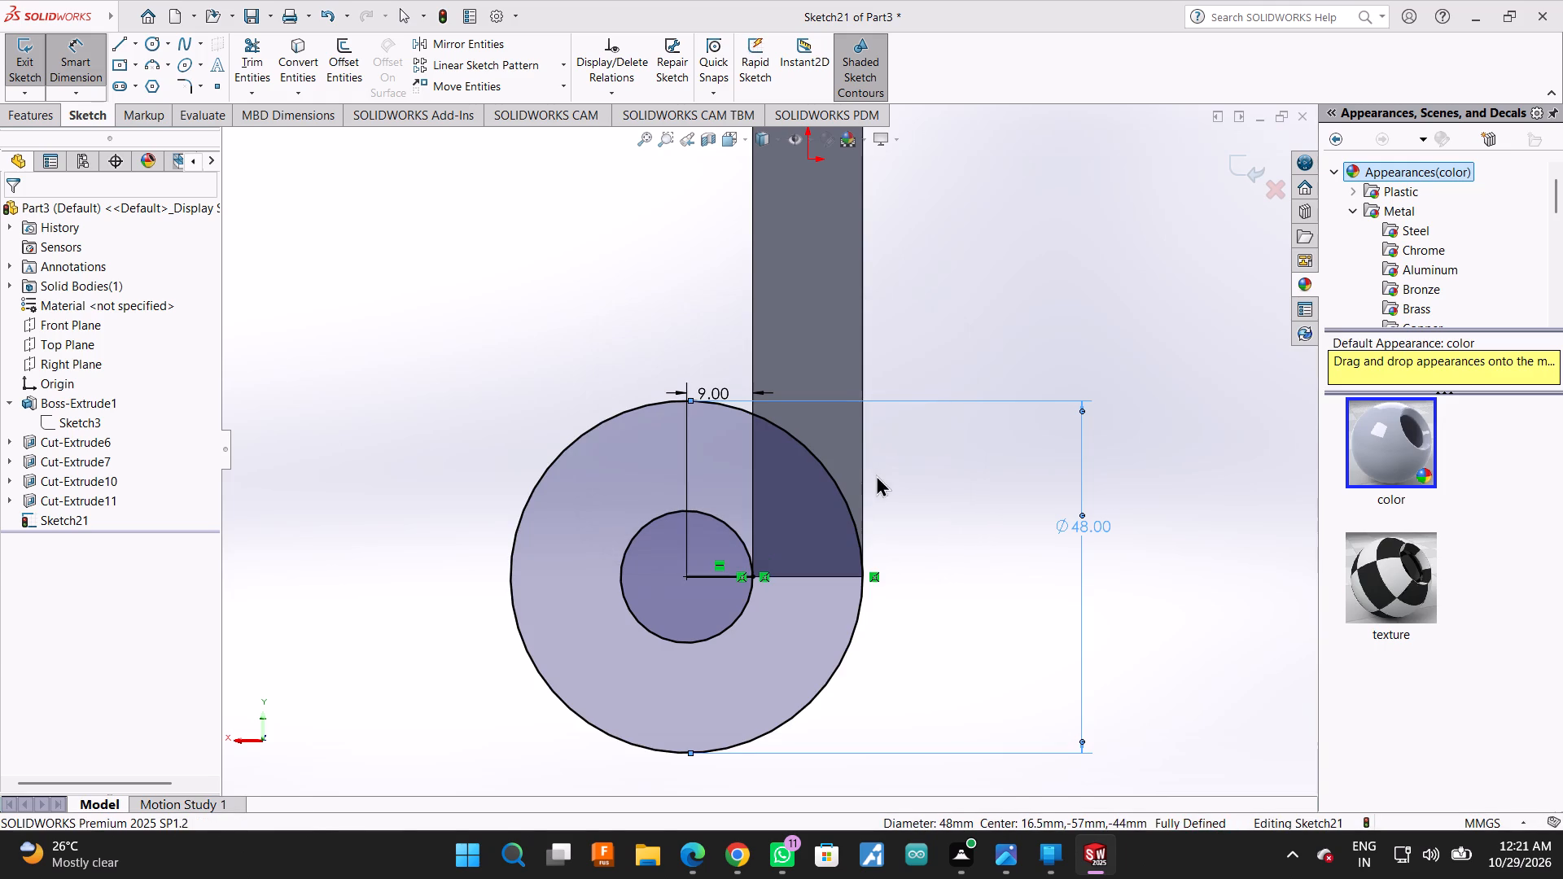
click(746, 558)
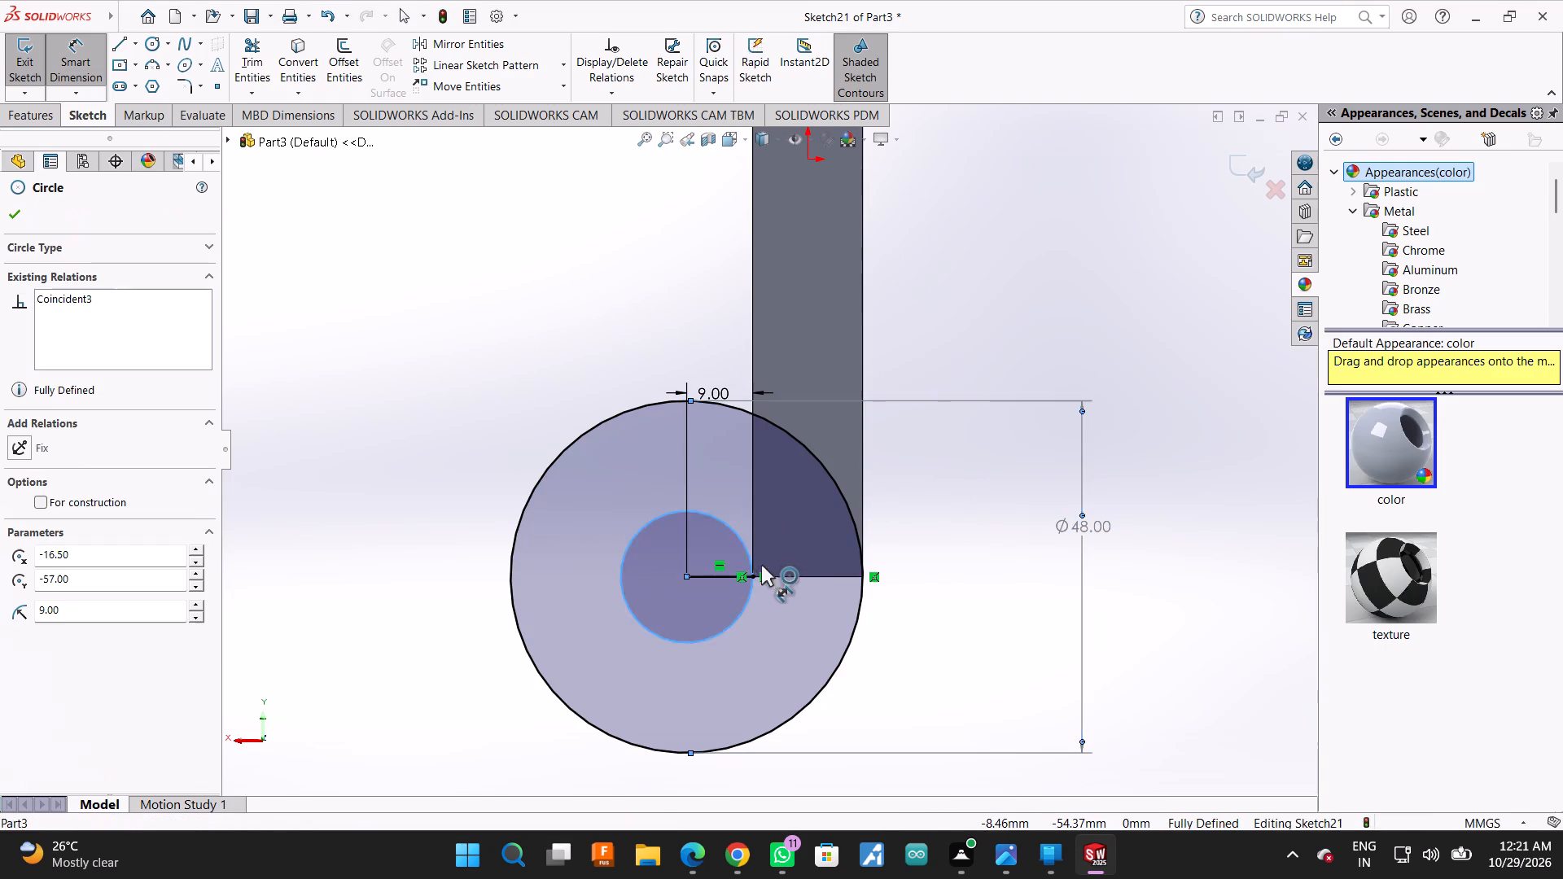
click(1002, 548)
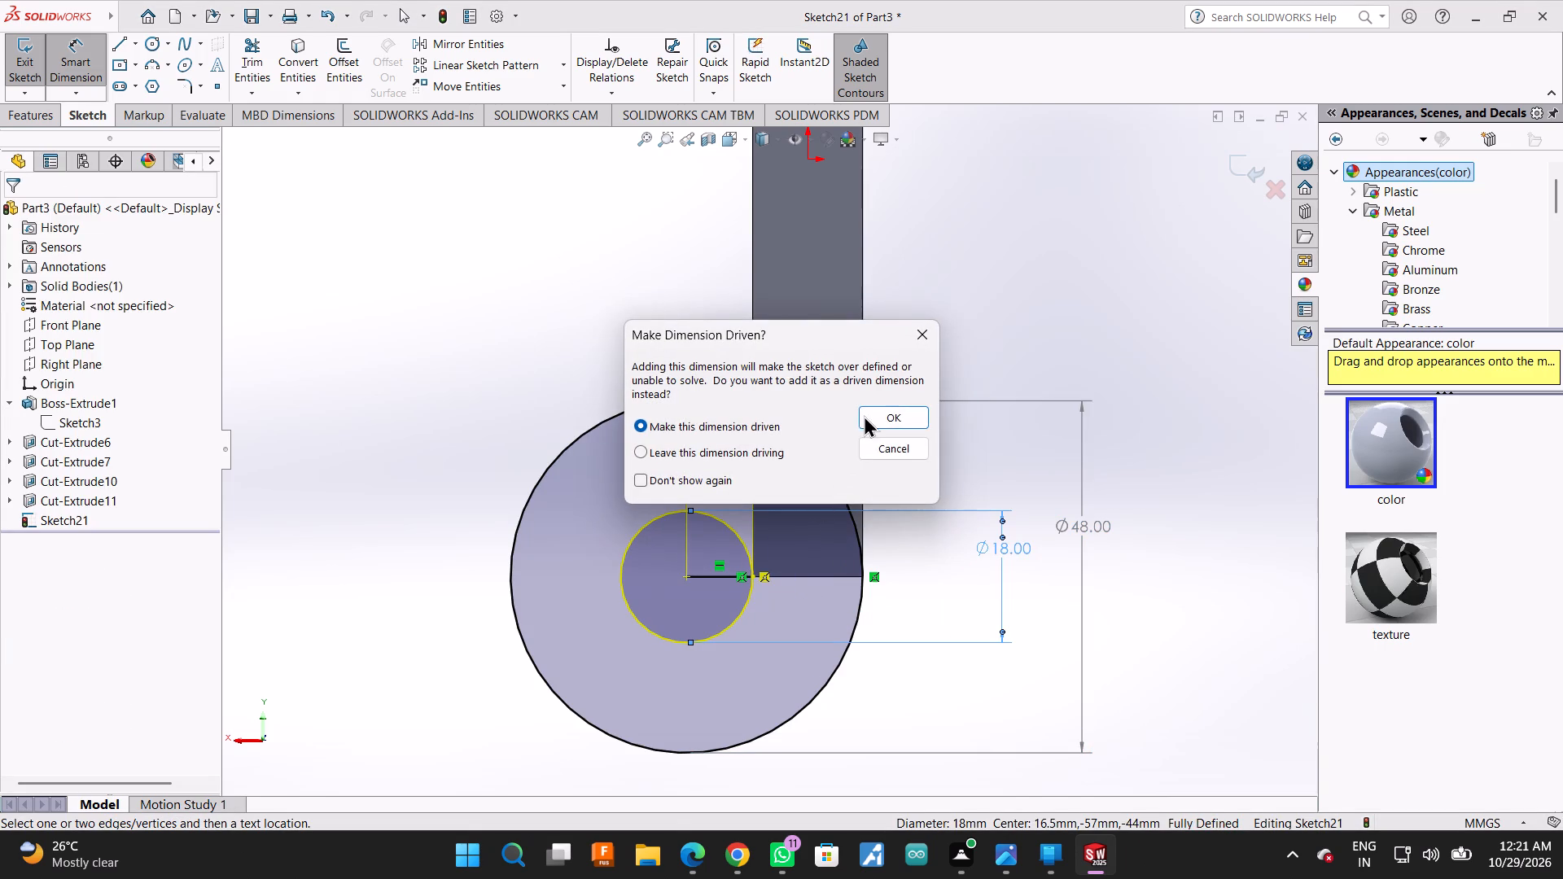
click(867, 414)
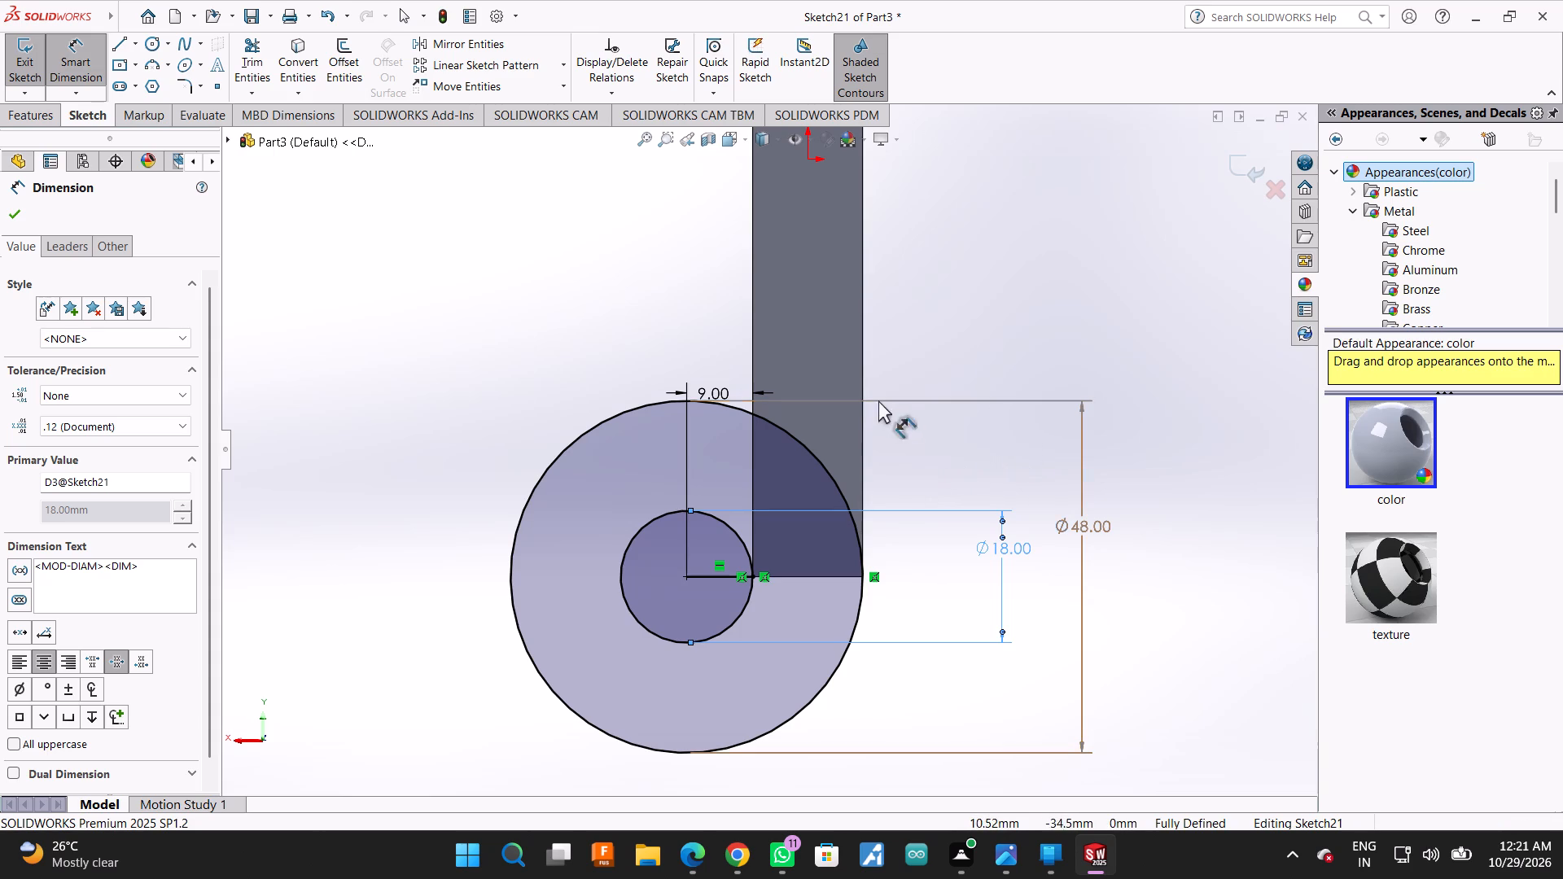
scroll(781, 390, down, 1)
scroll(781, 390, up, 2)
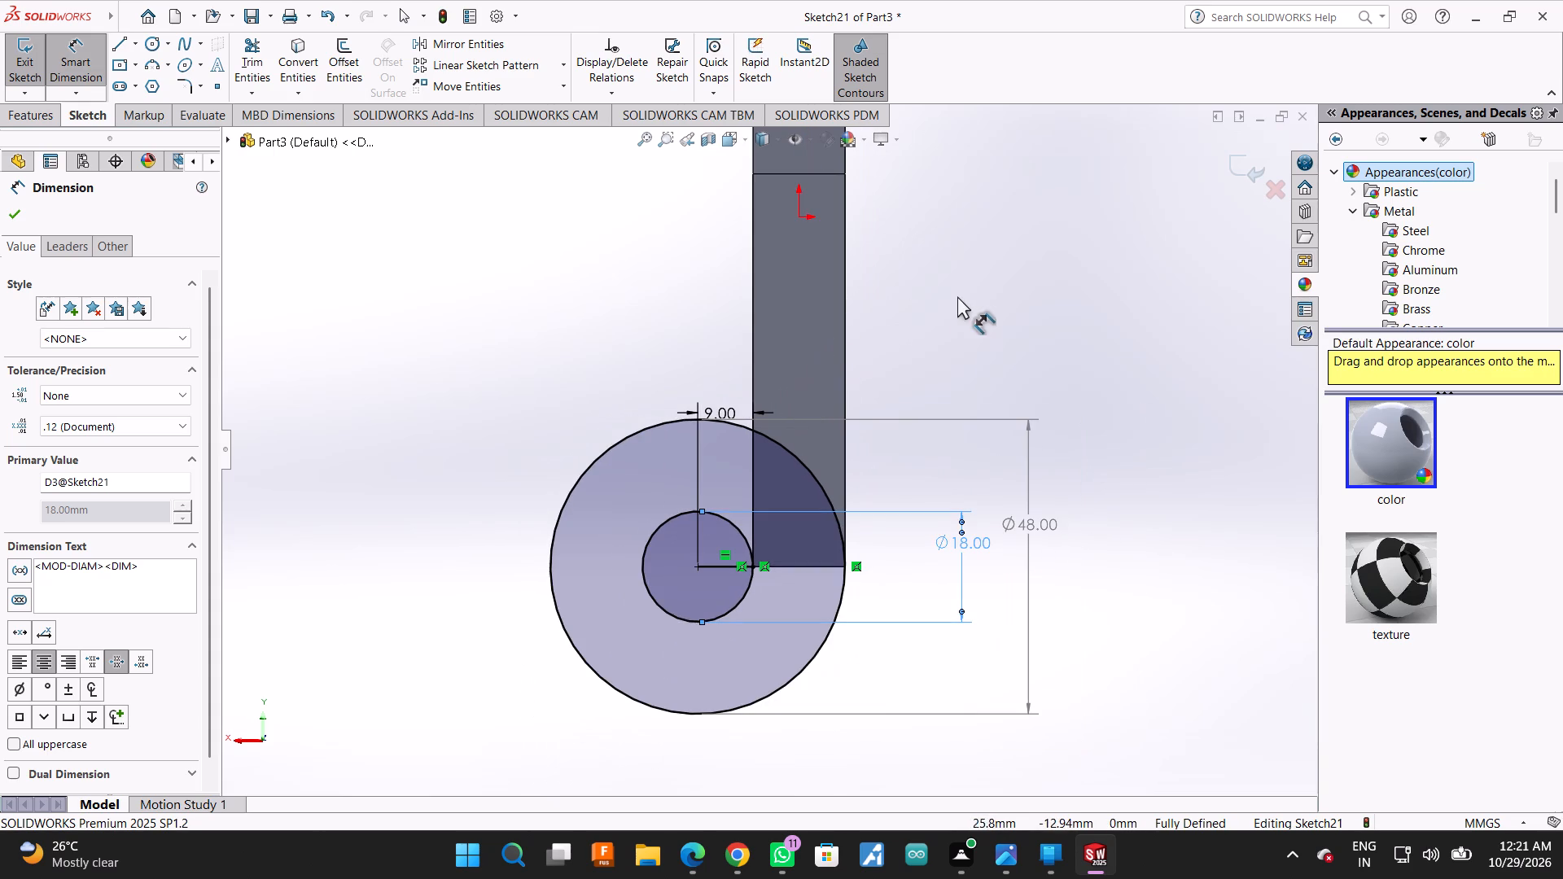
middle_drag(961, 296, 1024, 327)
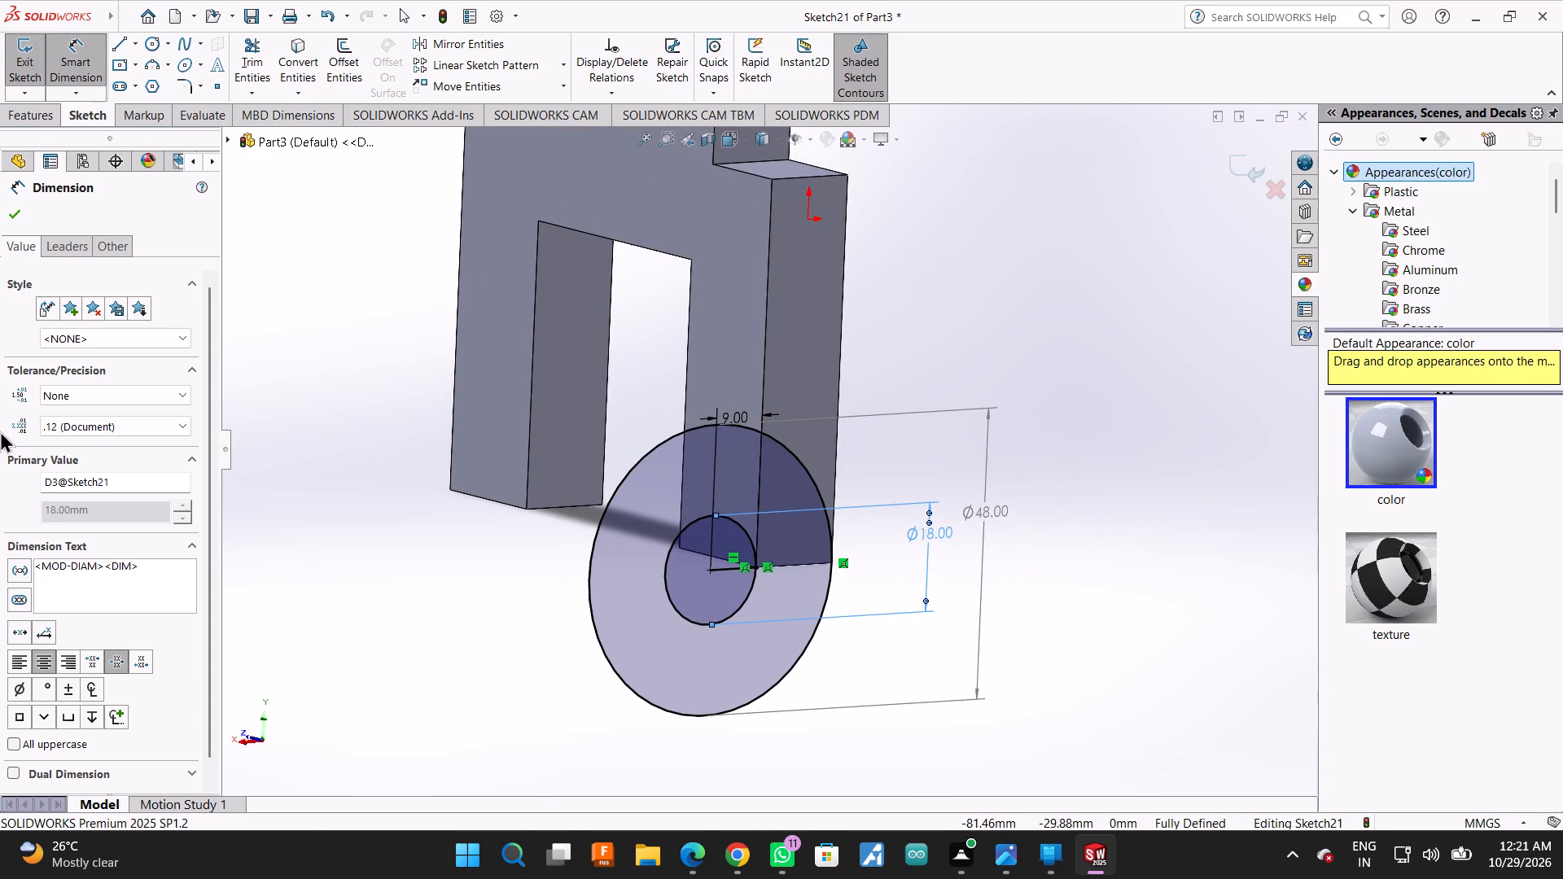
click(11, 221)
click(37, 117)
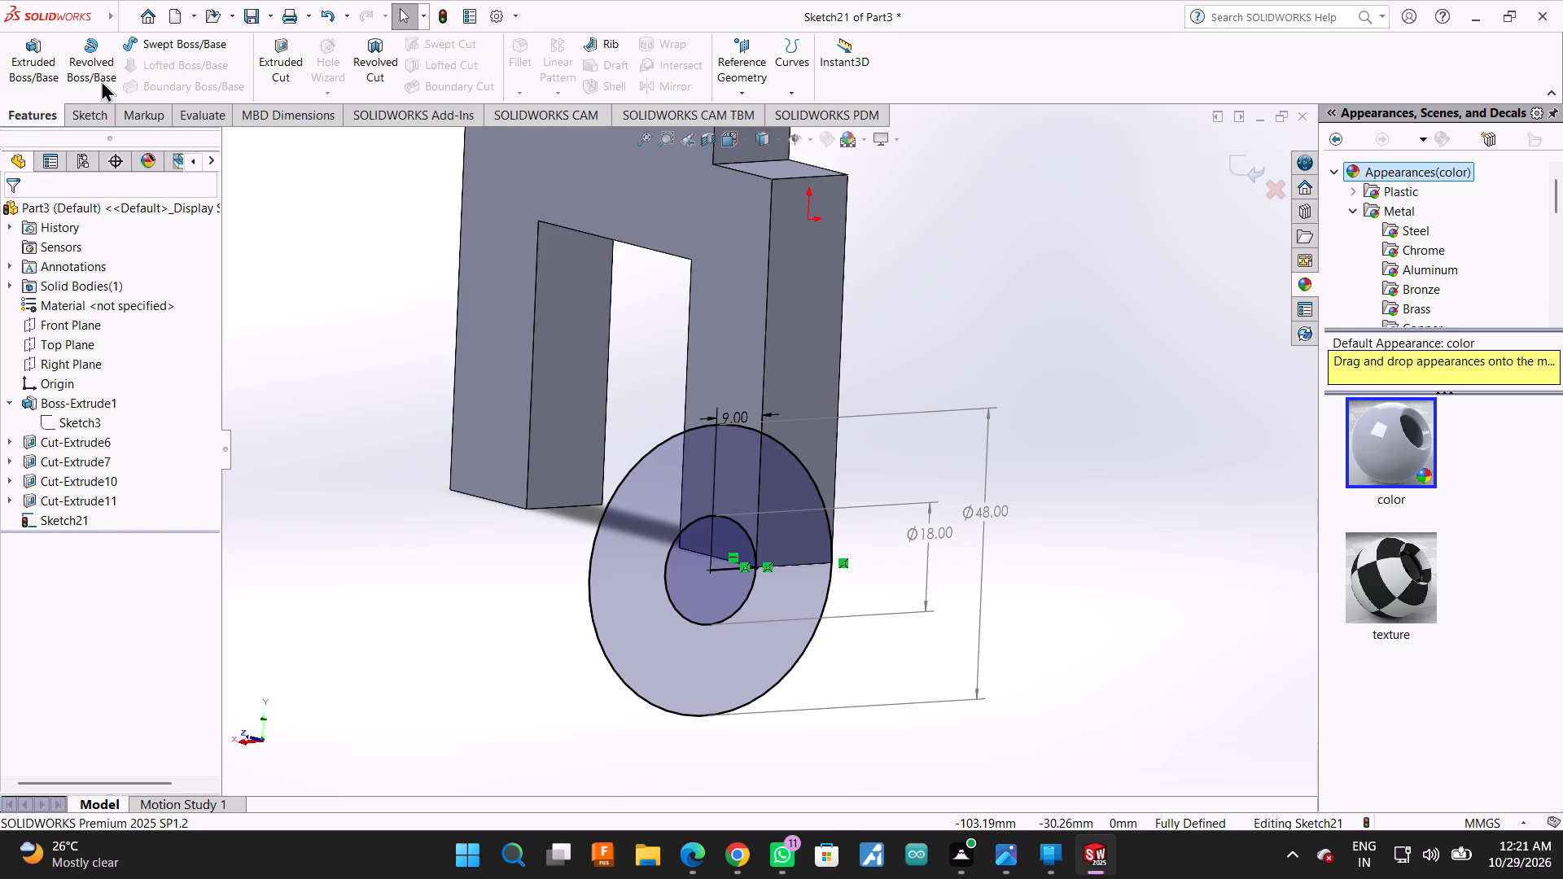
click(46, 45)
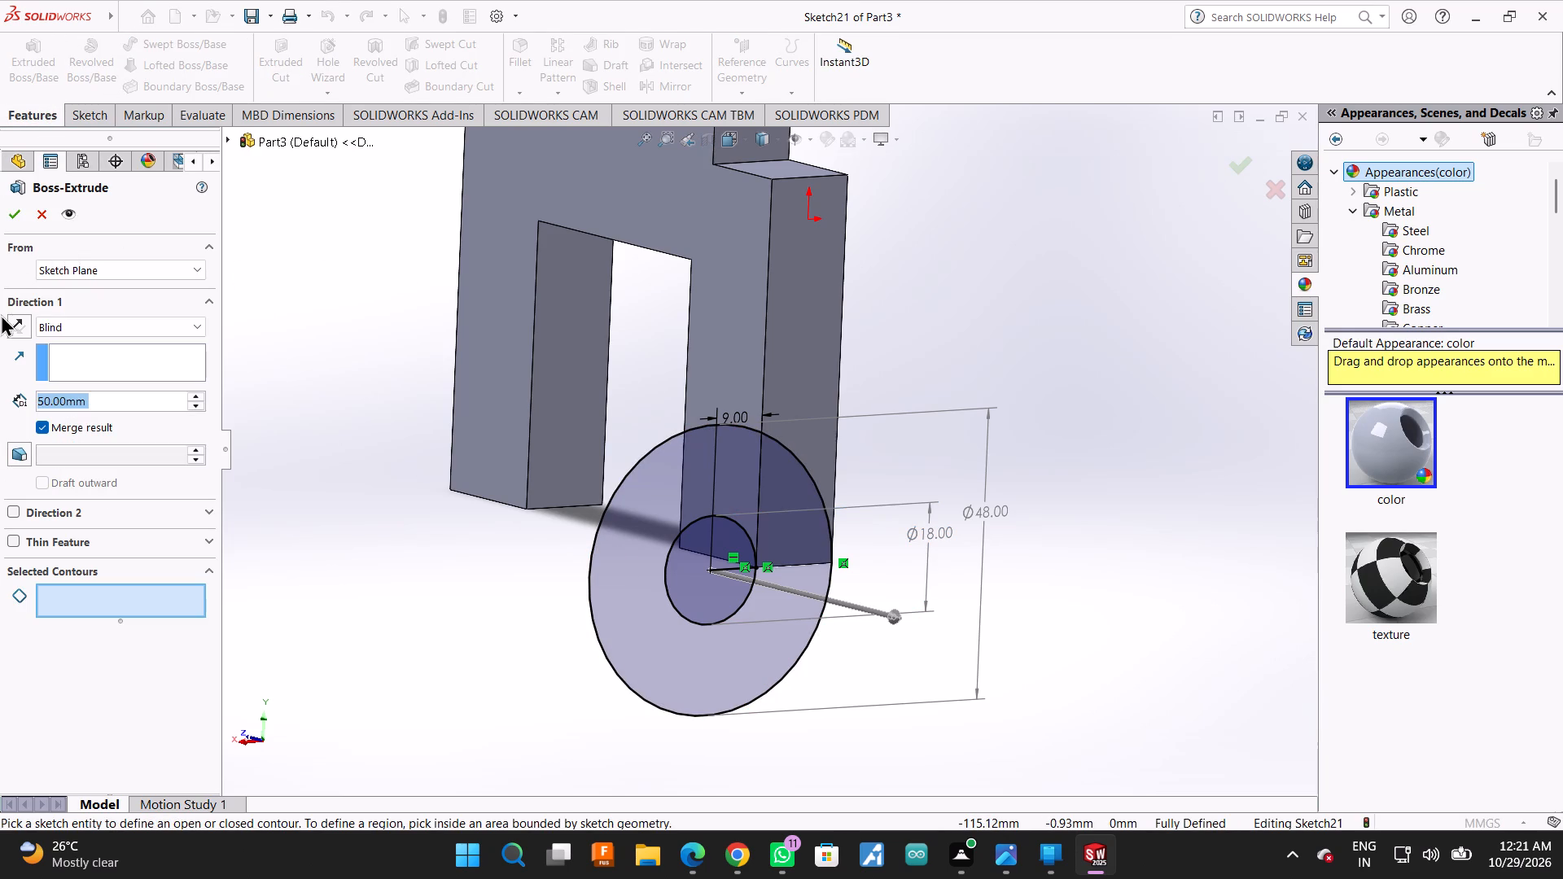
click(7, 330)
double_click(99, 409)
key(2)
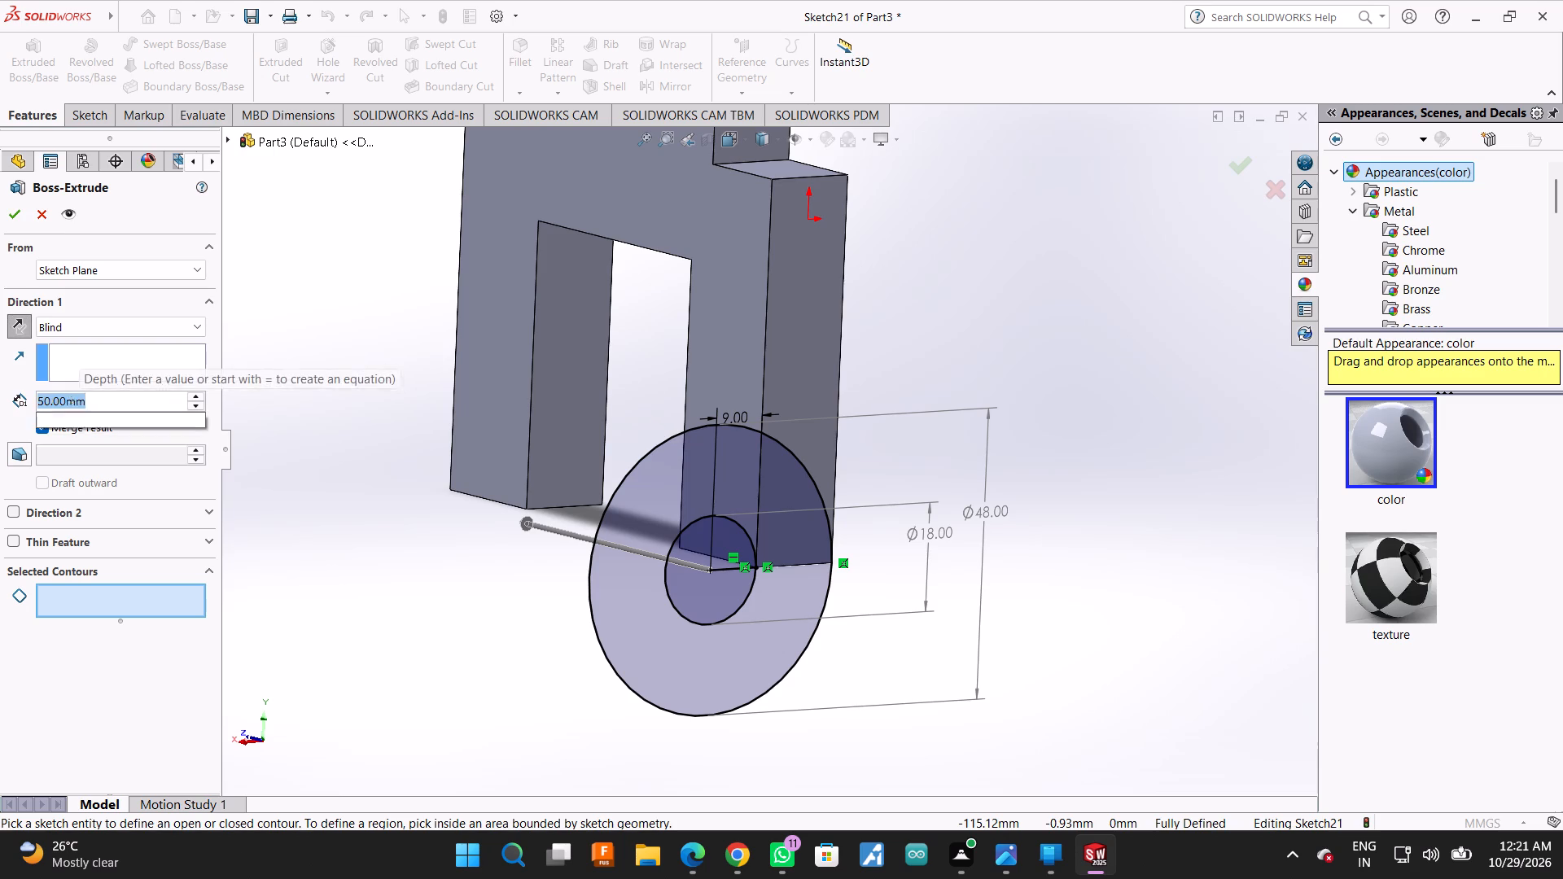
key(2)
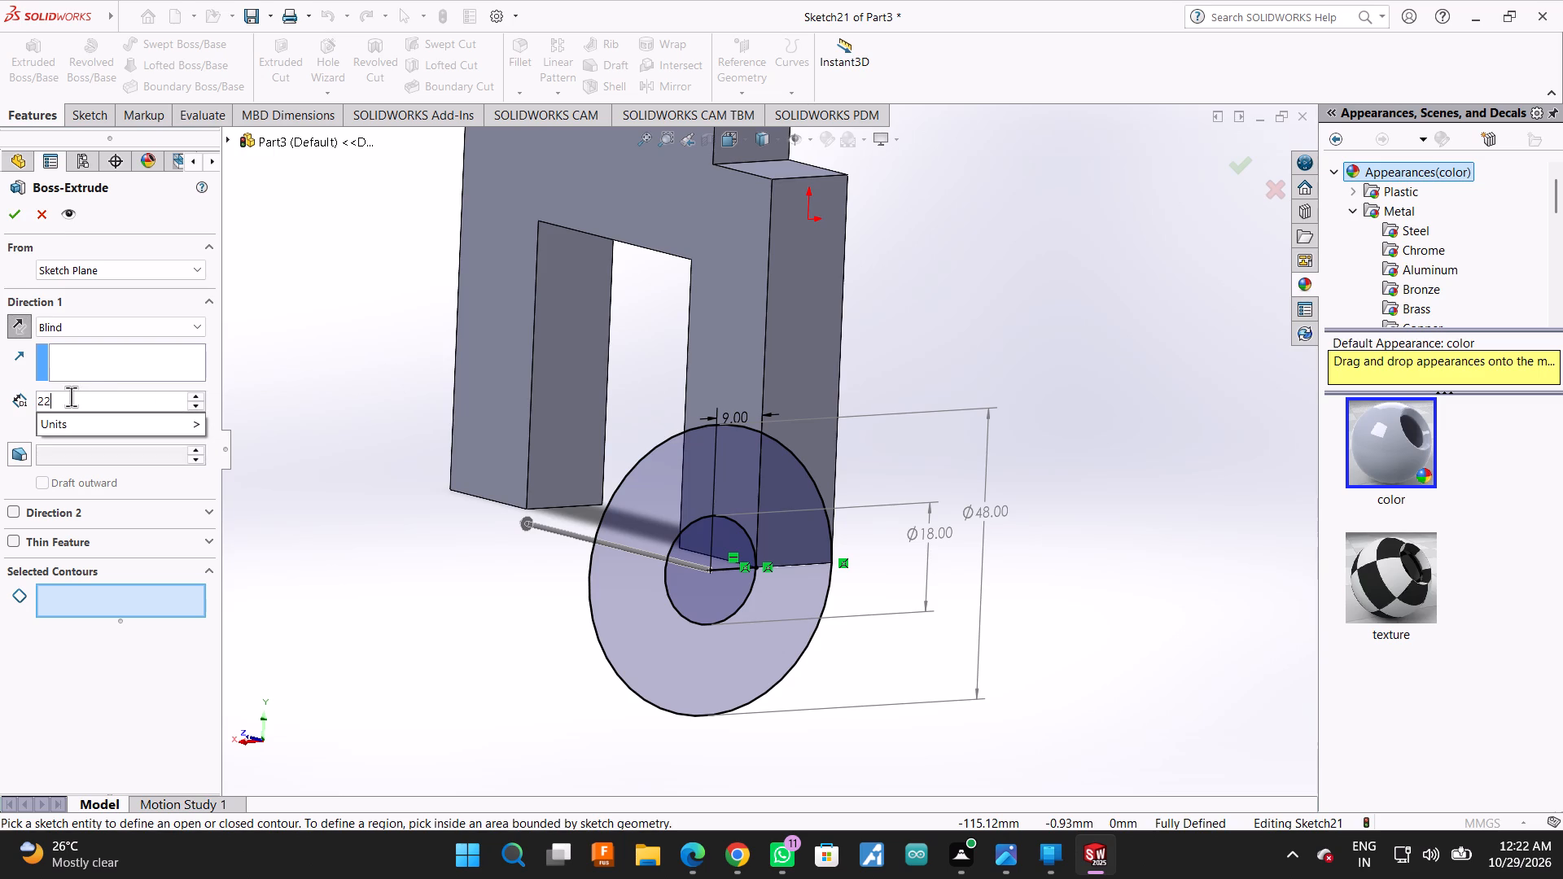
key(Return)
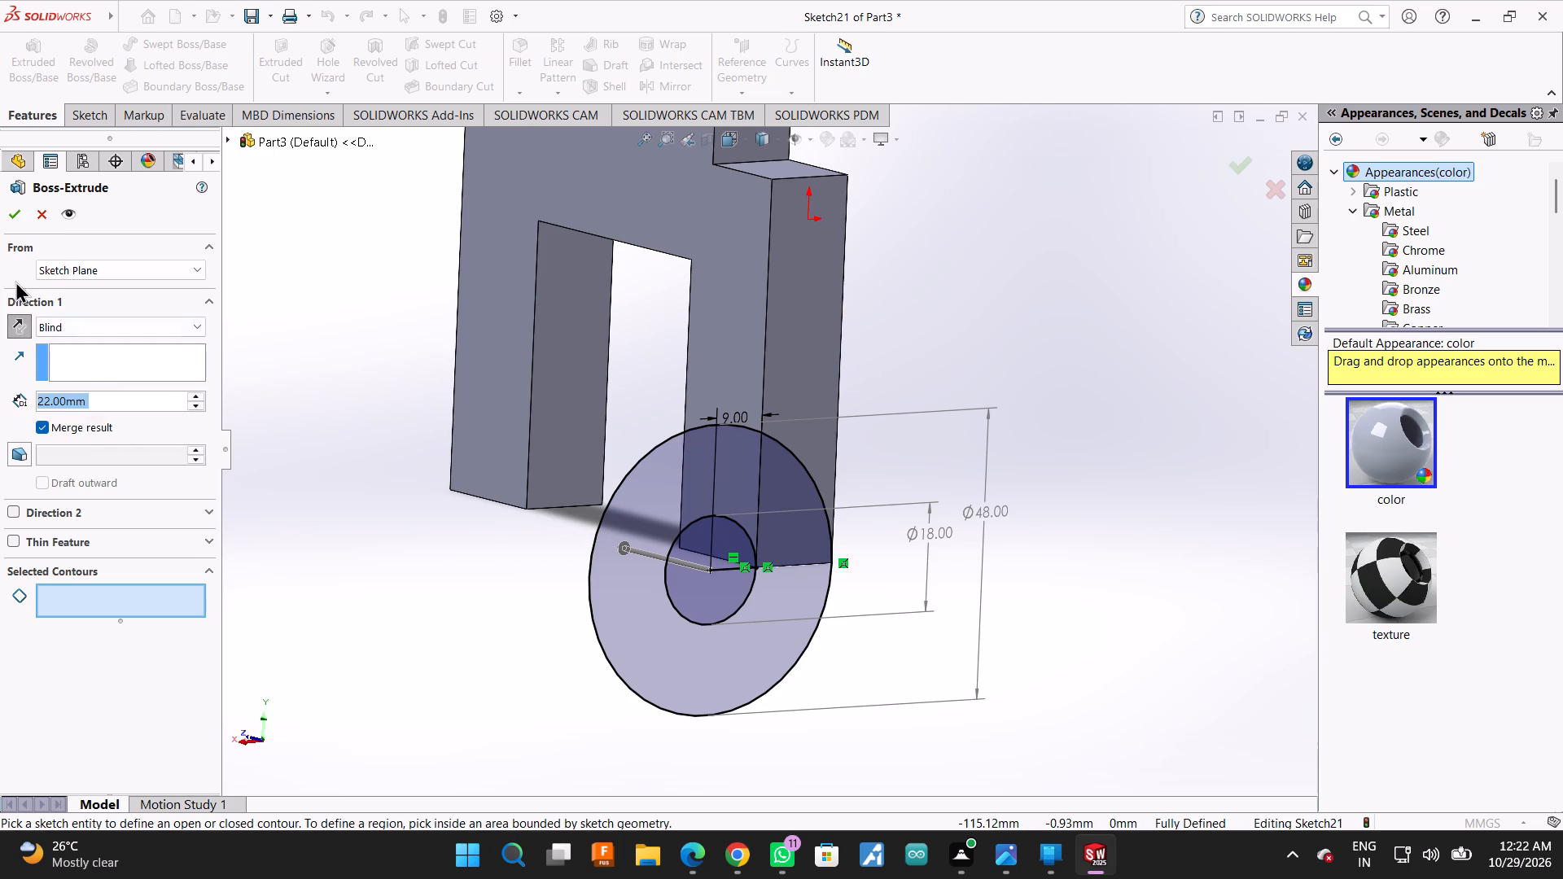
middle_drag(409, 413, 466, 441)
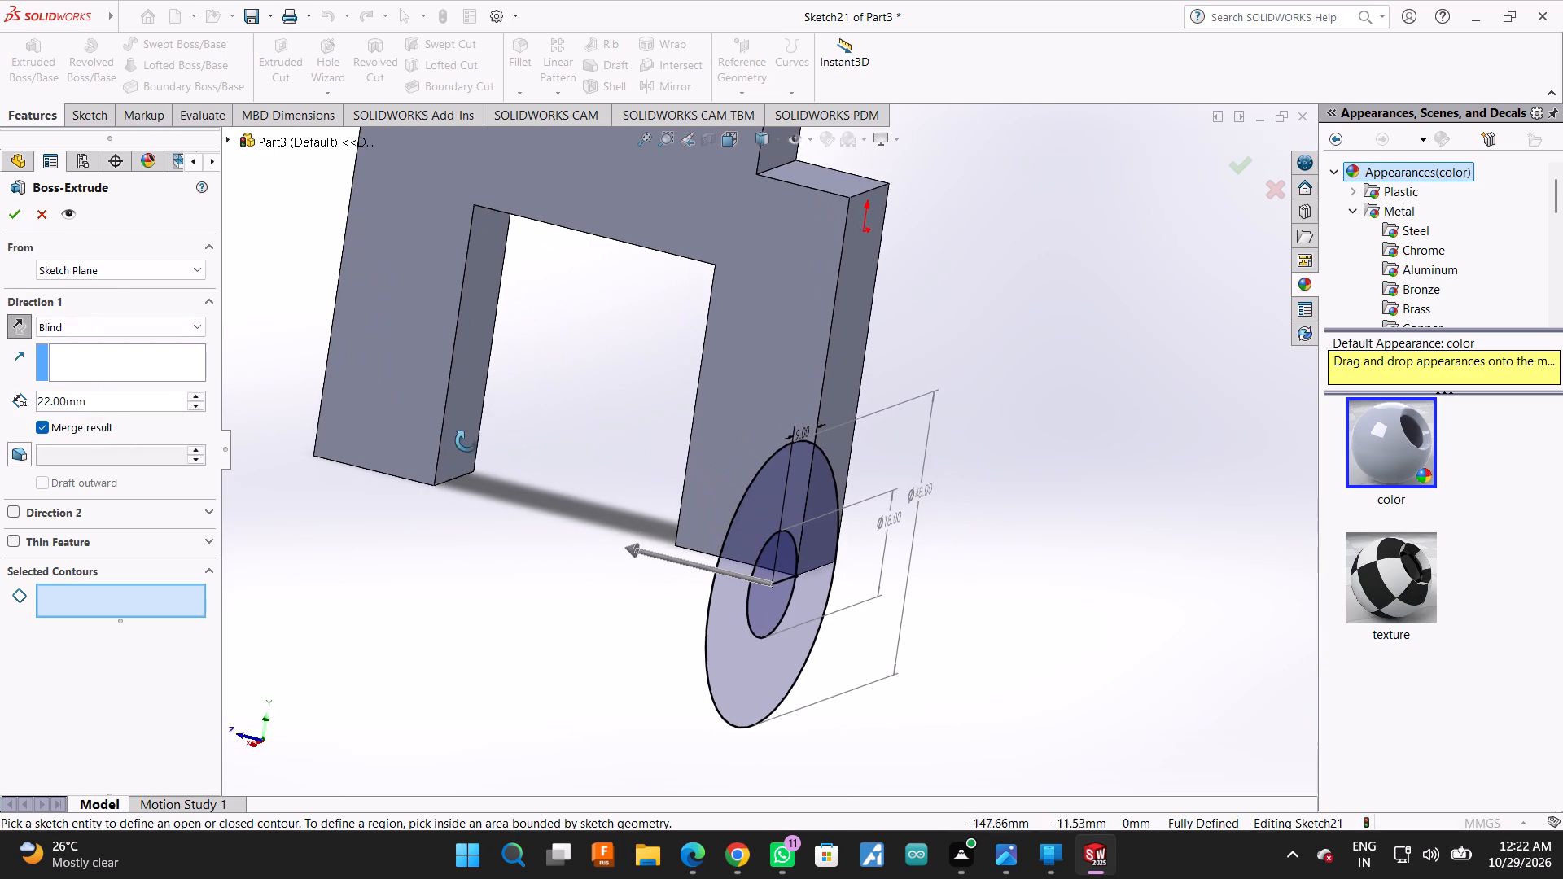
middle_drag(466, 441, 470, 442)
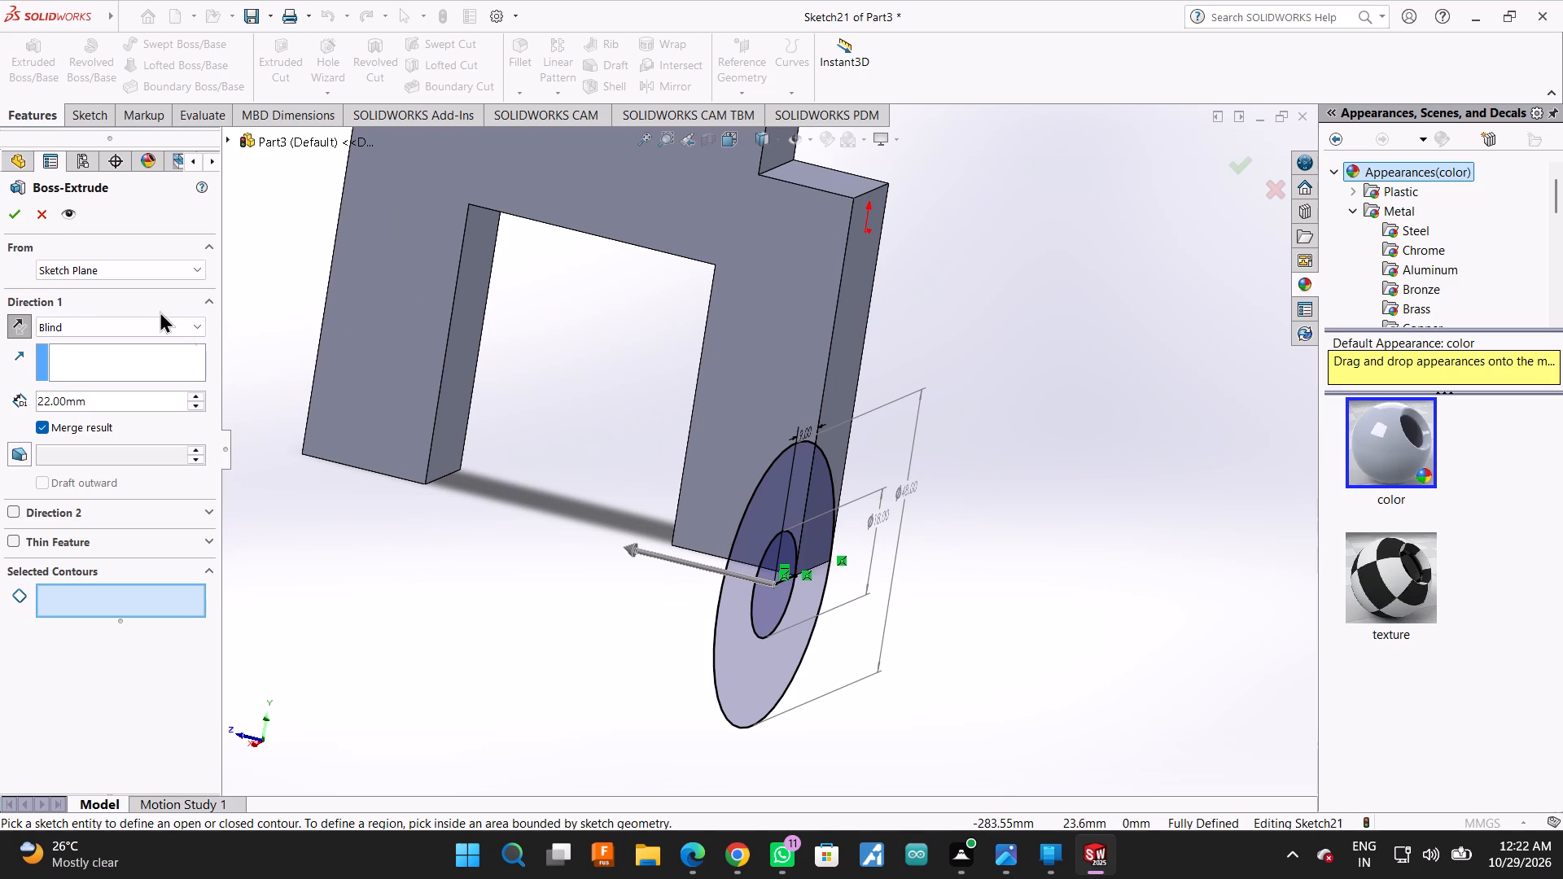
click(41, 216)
Trim away both circles and the 9 mm line from the leg's side-face sketch, and exit the emptied sketch.
middle_drag(991, 344, 904, 305)
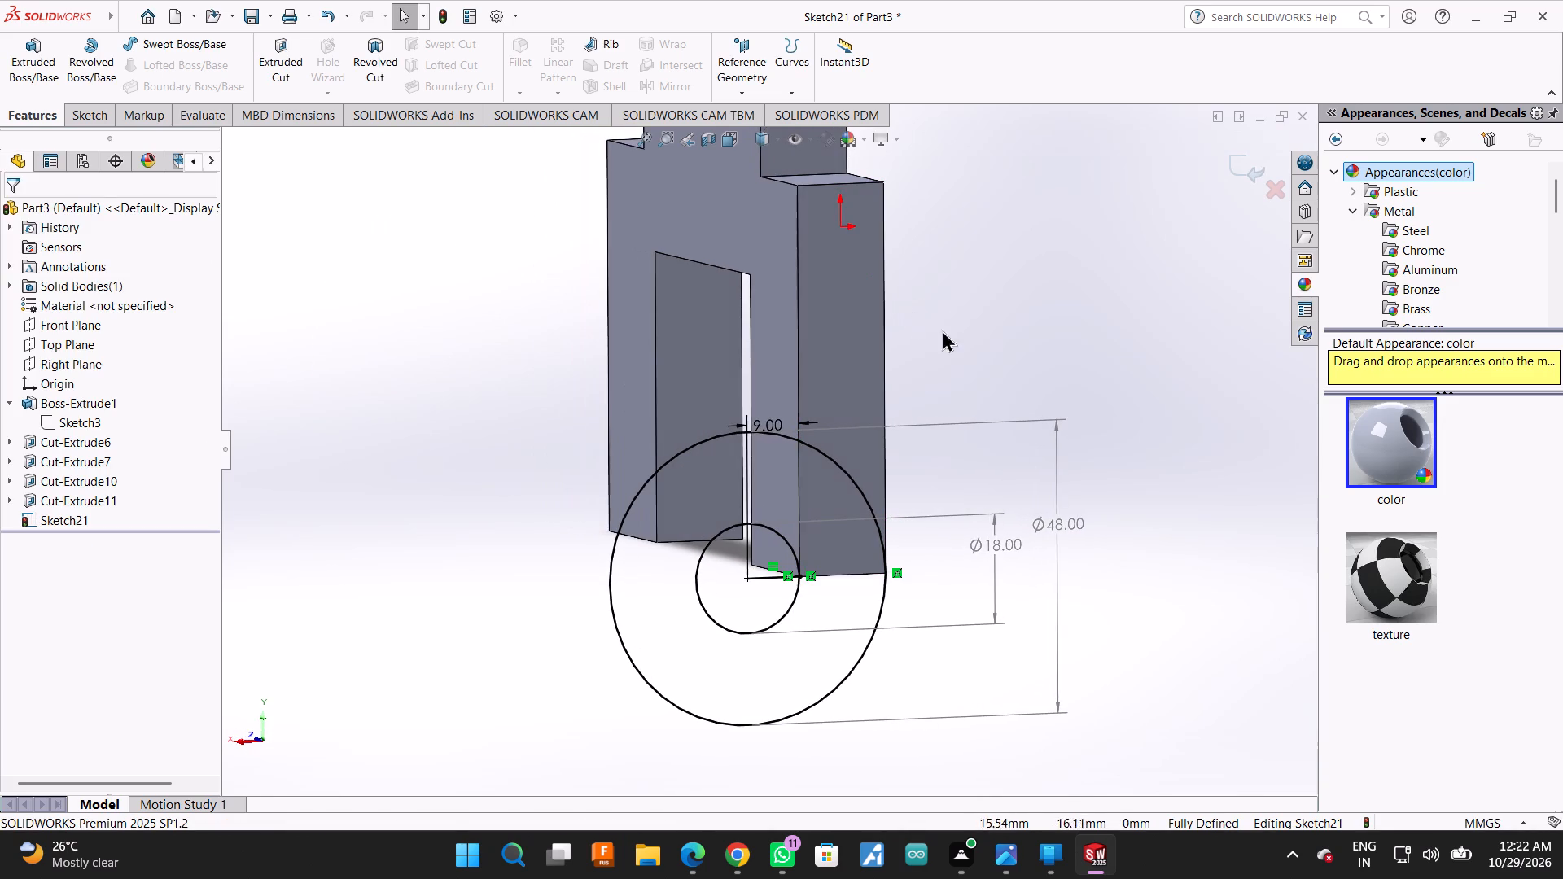
click(92, 108)
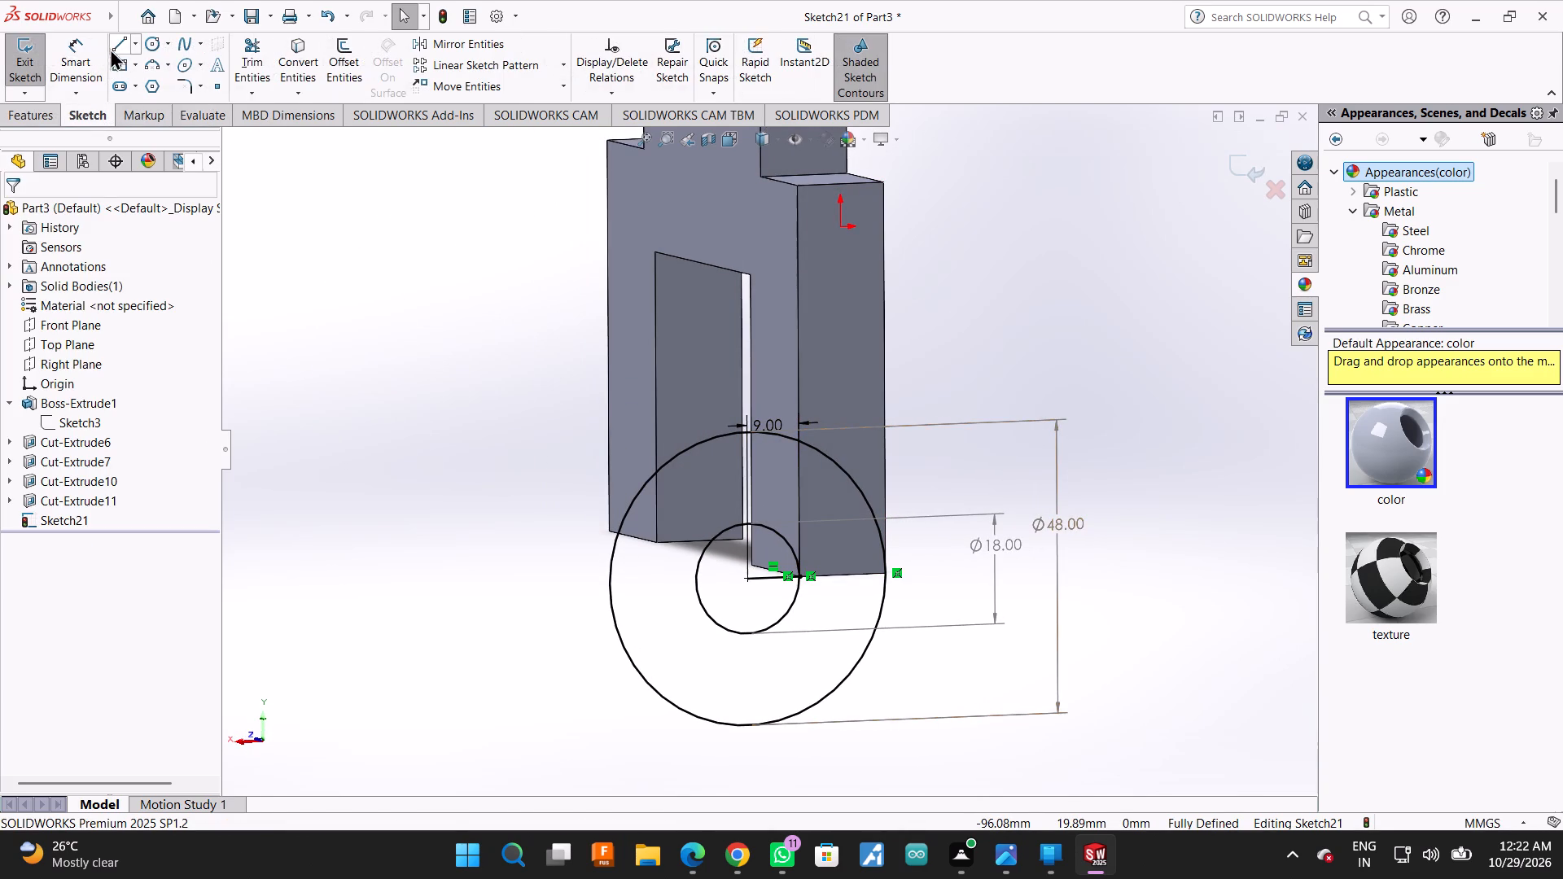
click(230, 46)
drag(378, 272, 945, 601)
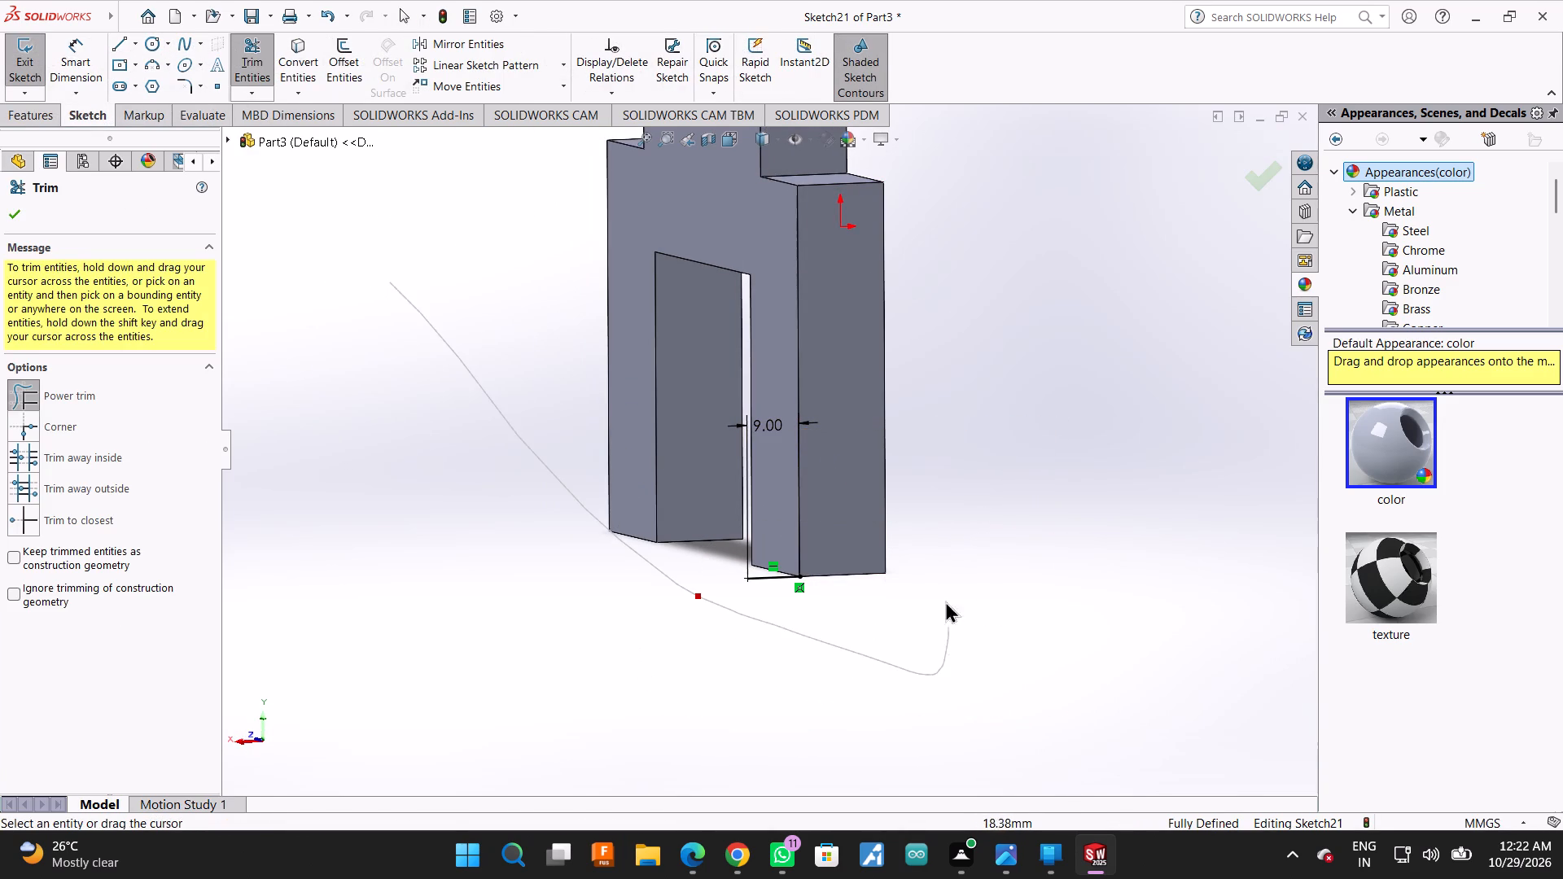
drag(945, 601, 825, 560)
drag(782, 560, 748, 566)
click(748, 566)
drag(760, 529, 778, 650)
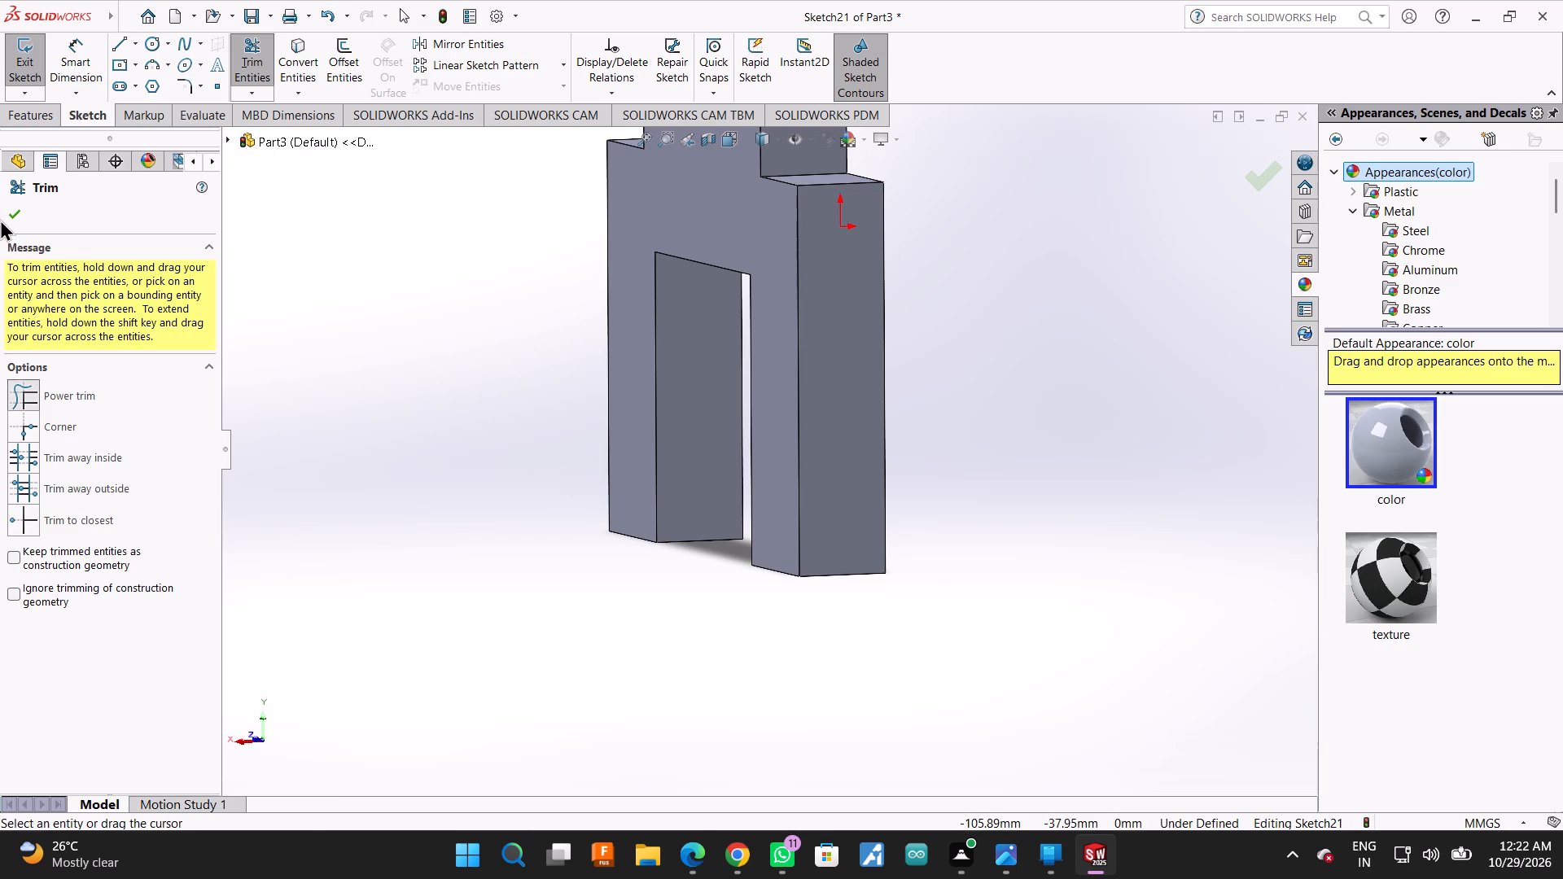
click(10, 212)
double_click(33, 407)
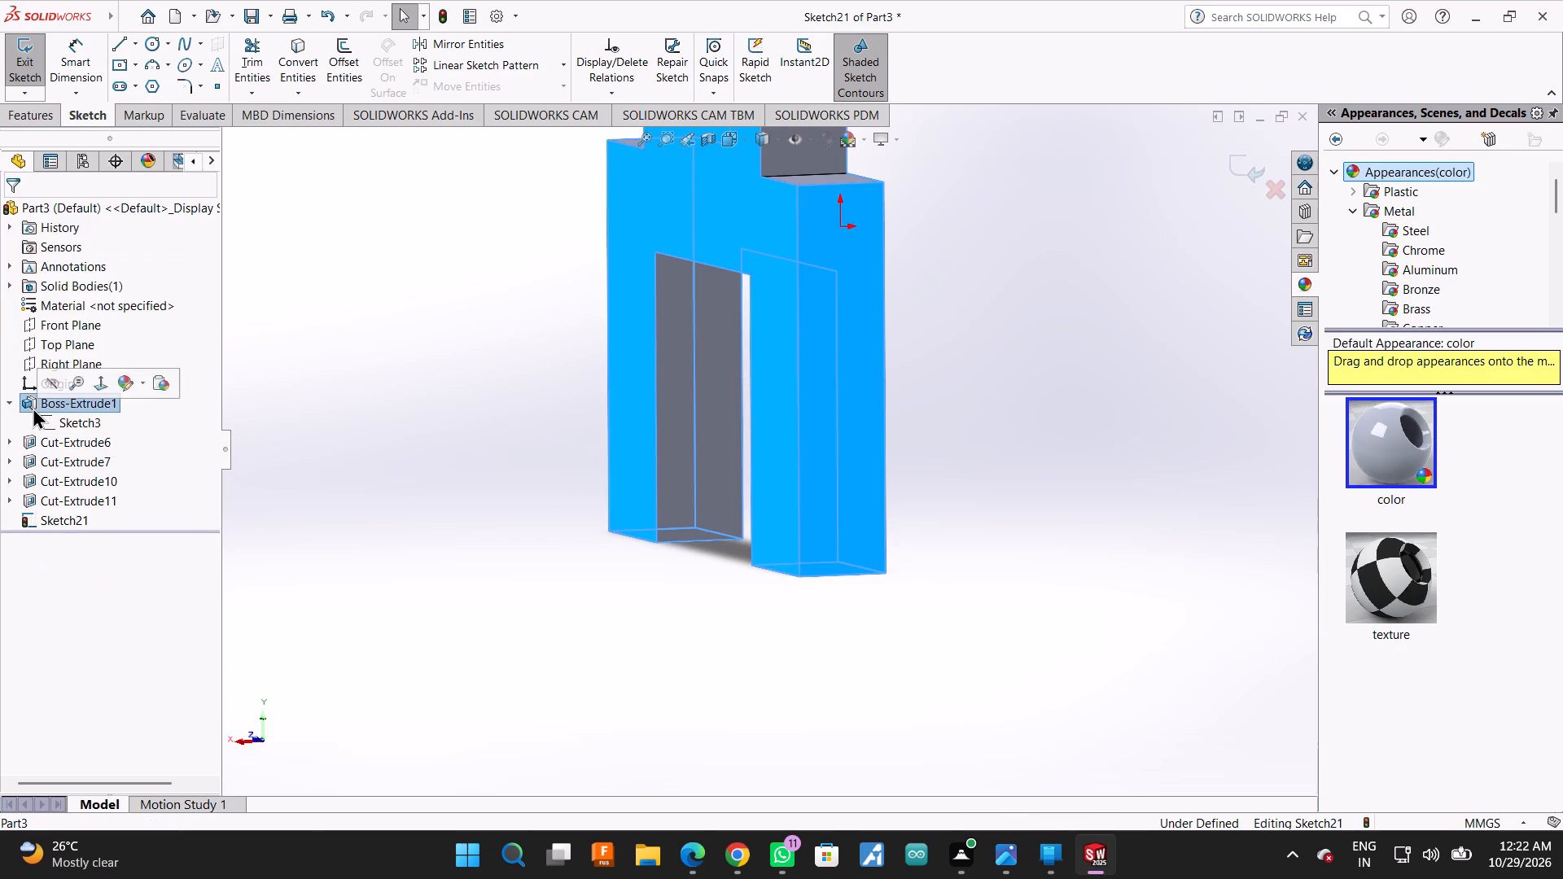
click(95, 407)
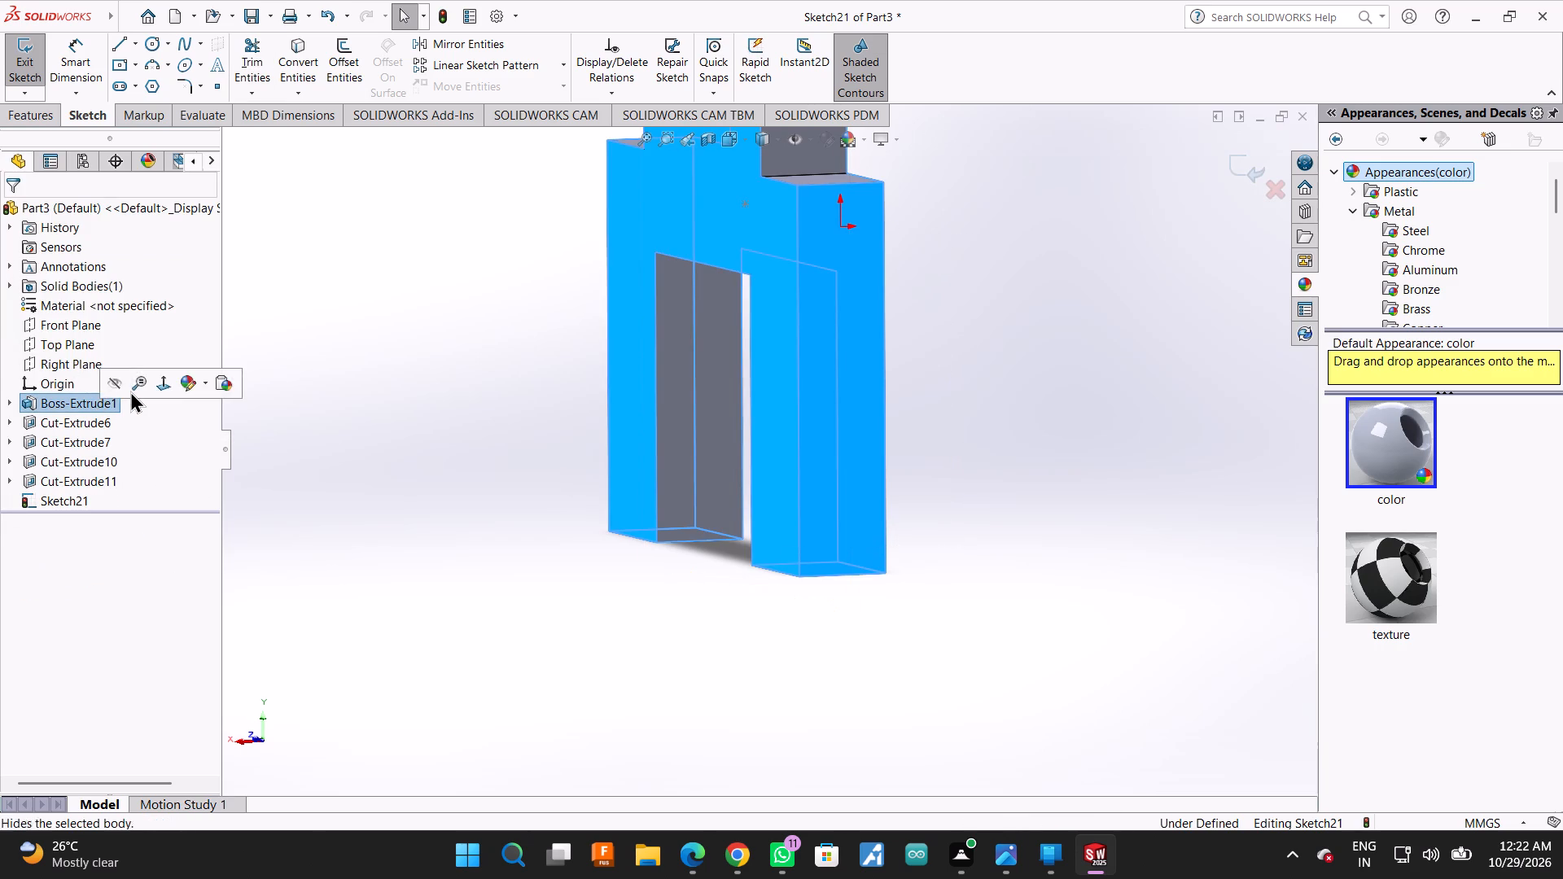
click(295, 397)
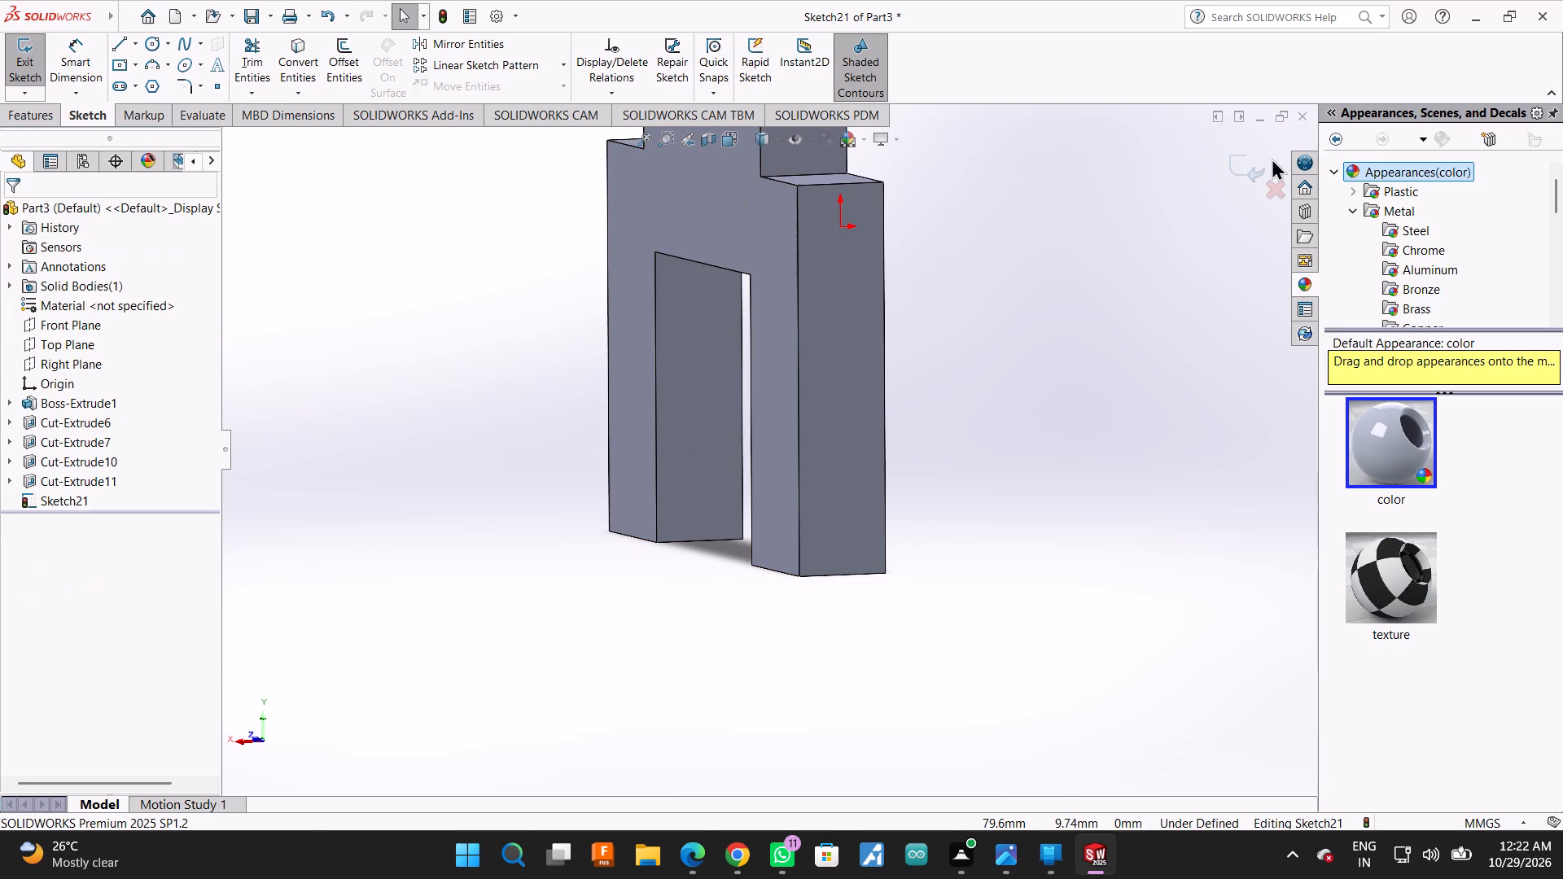
click(1259, 164)
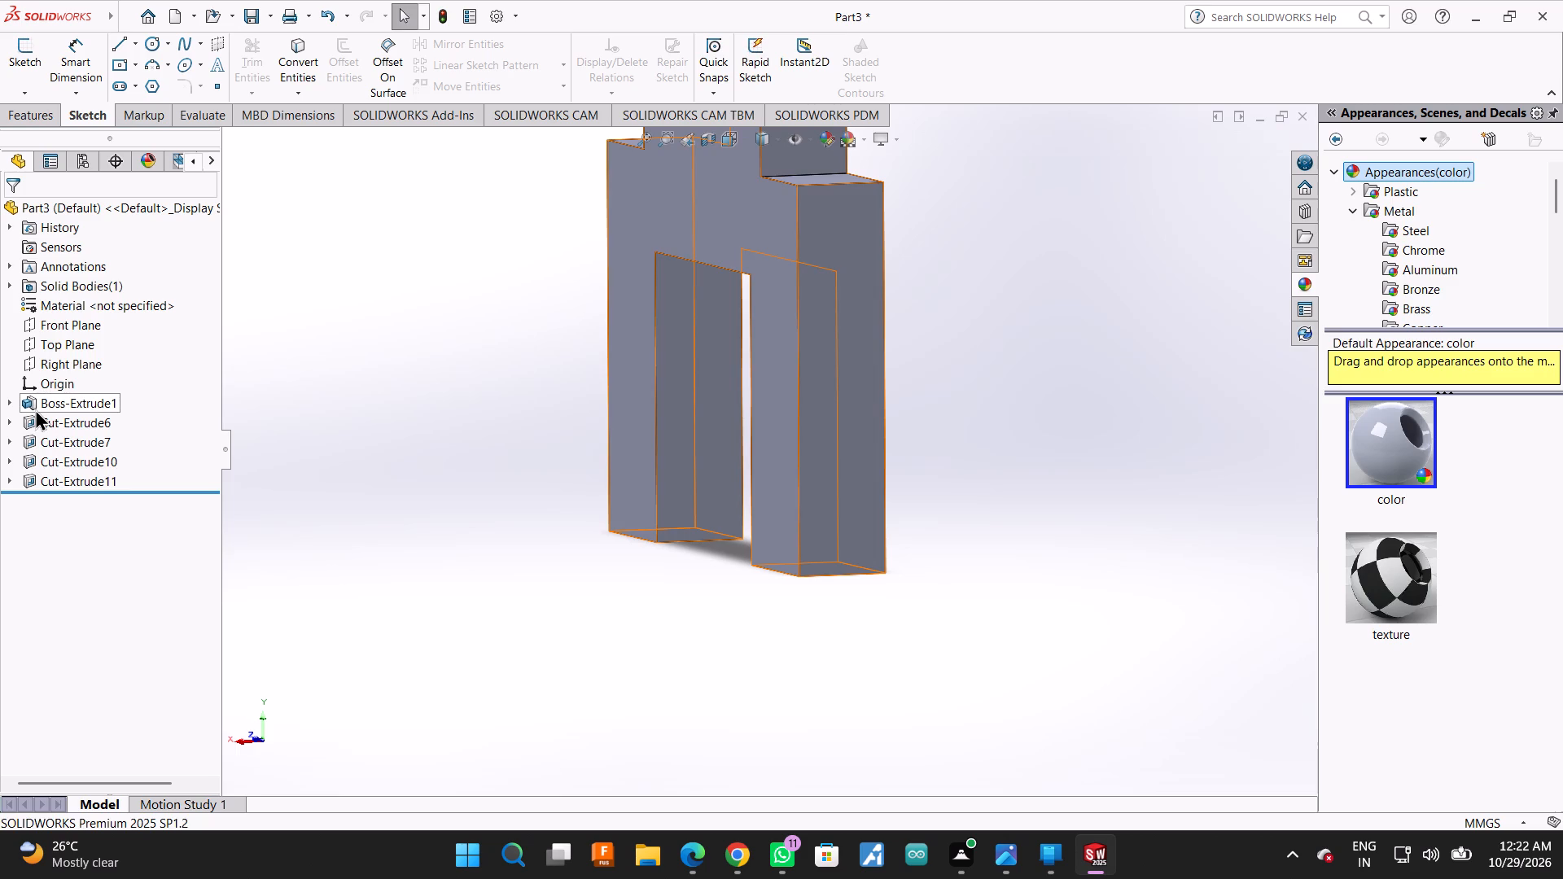
Edit the base extrusion's sketch and draw a horizontal line about 21 mm long outward from the rectangle's lower-left corner.
click(35, 409)
click(80, 359)
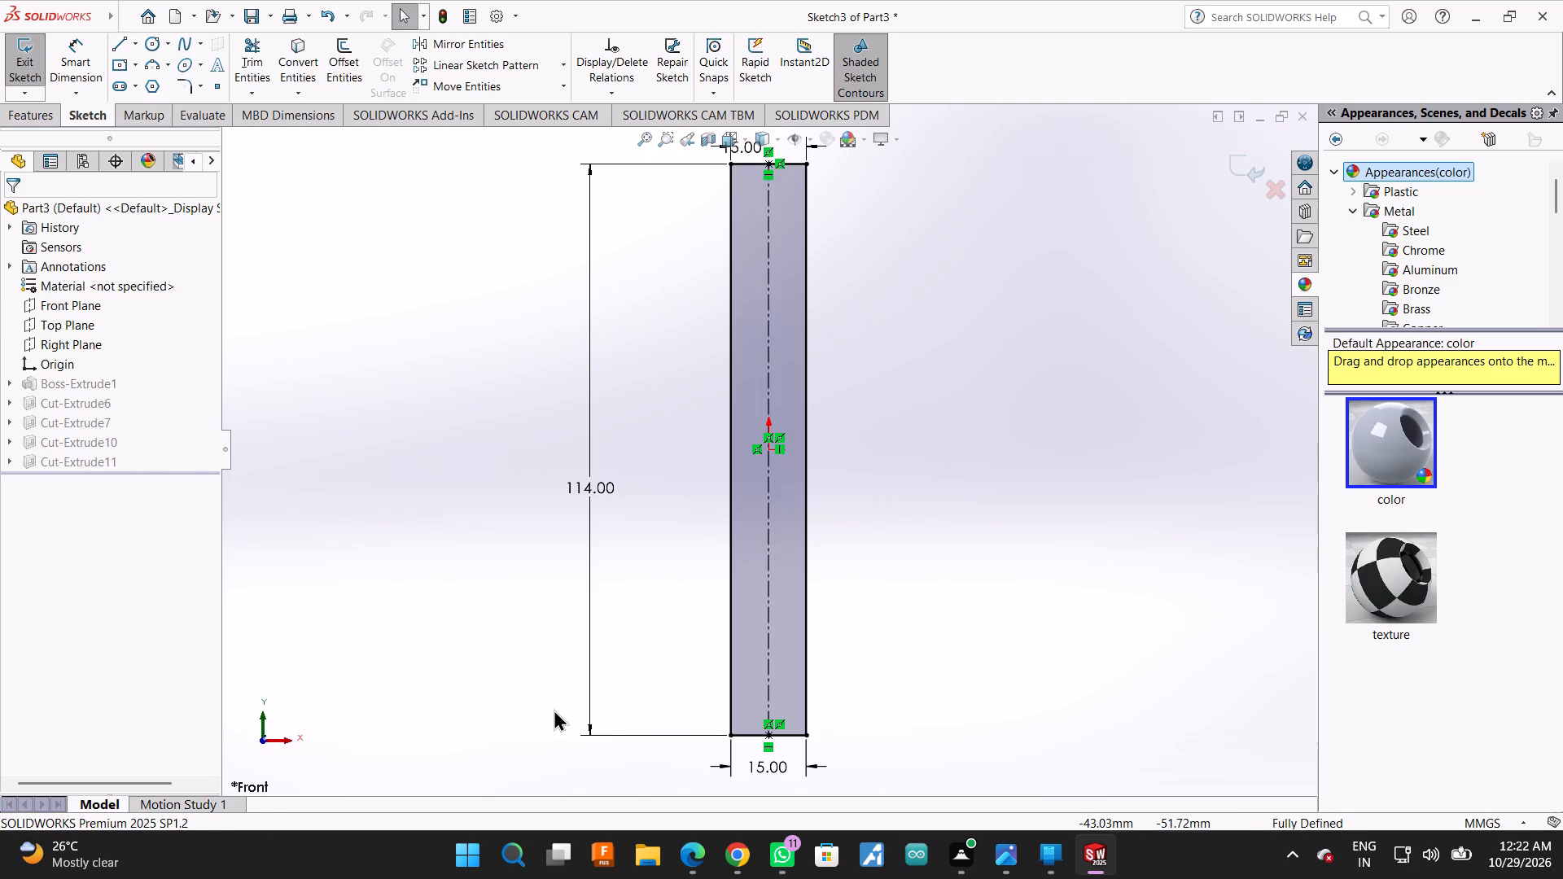
click(114, 43)
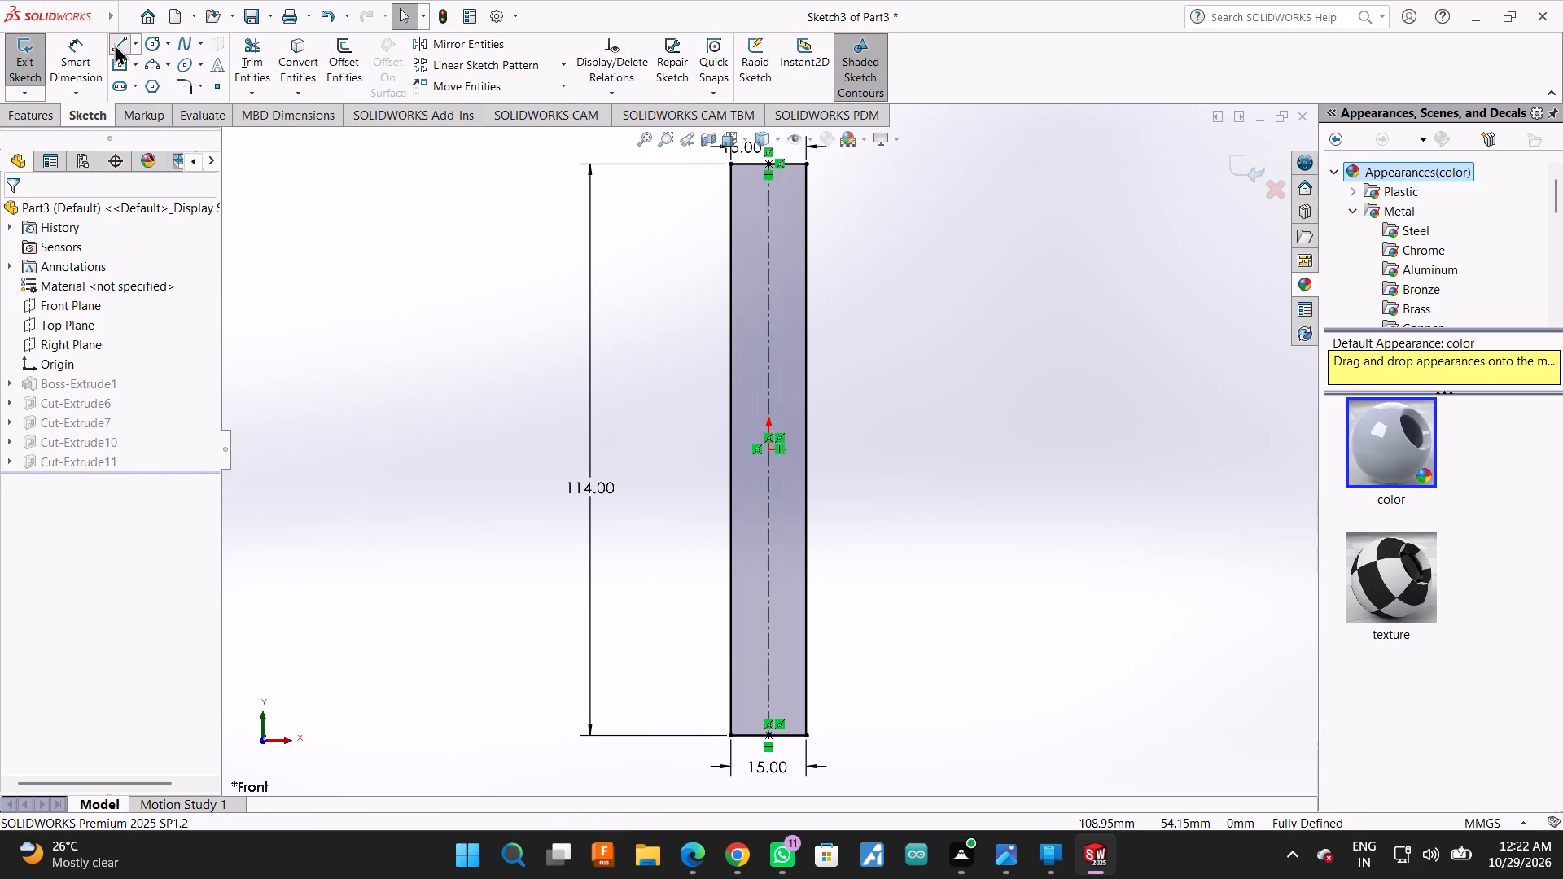
click(730, 737)
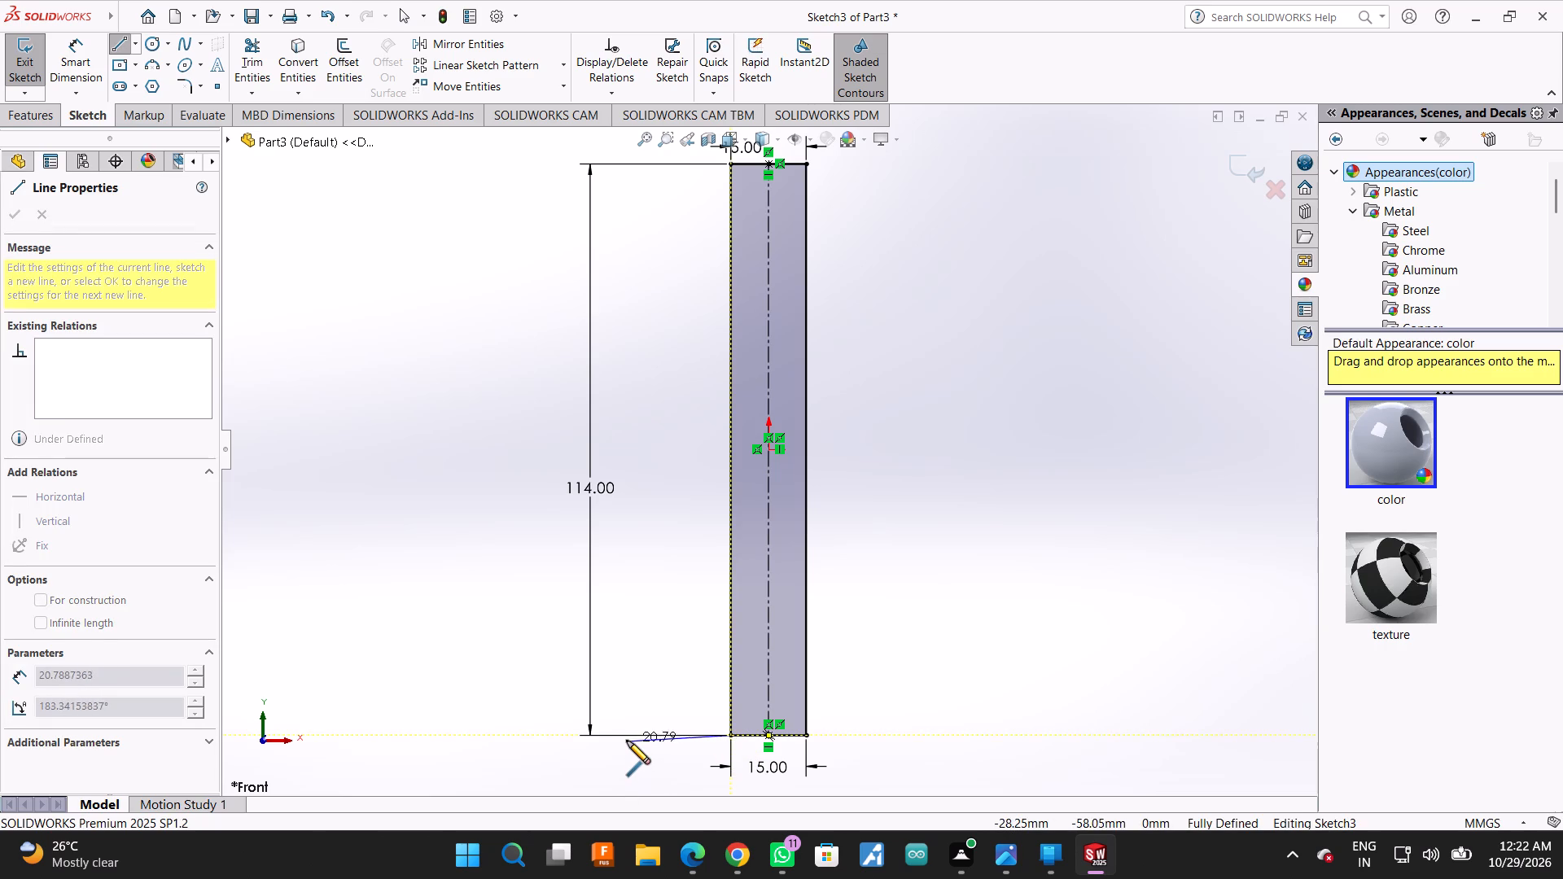
click(627, 735)
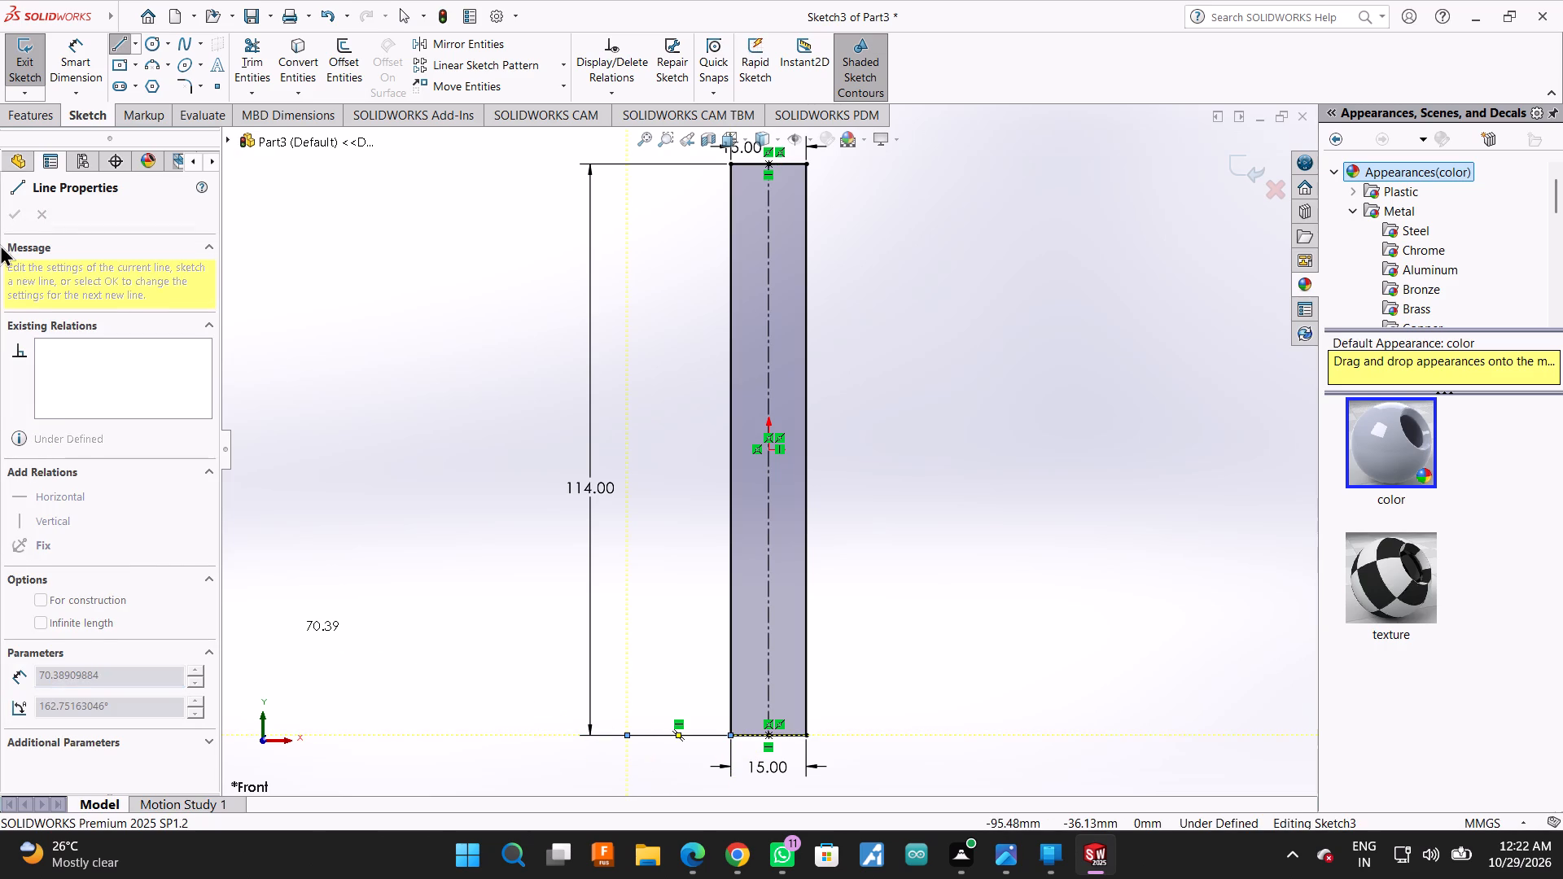
Dimension the new horizontal line's length to 9 mm.
double_click(88, 48)
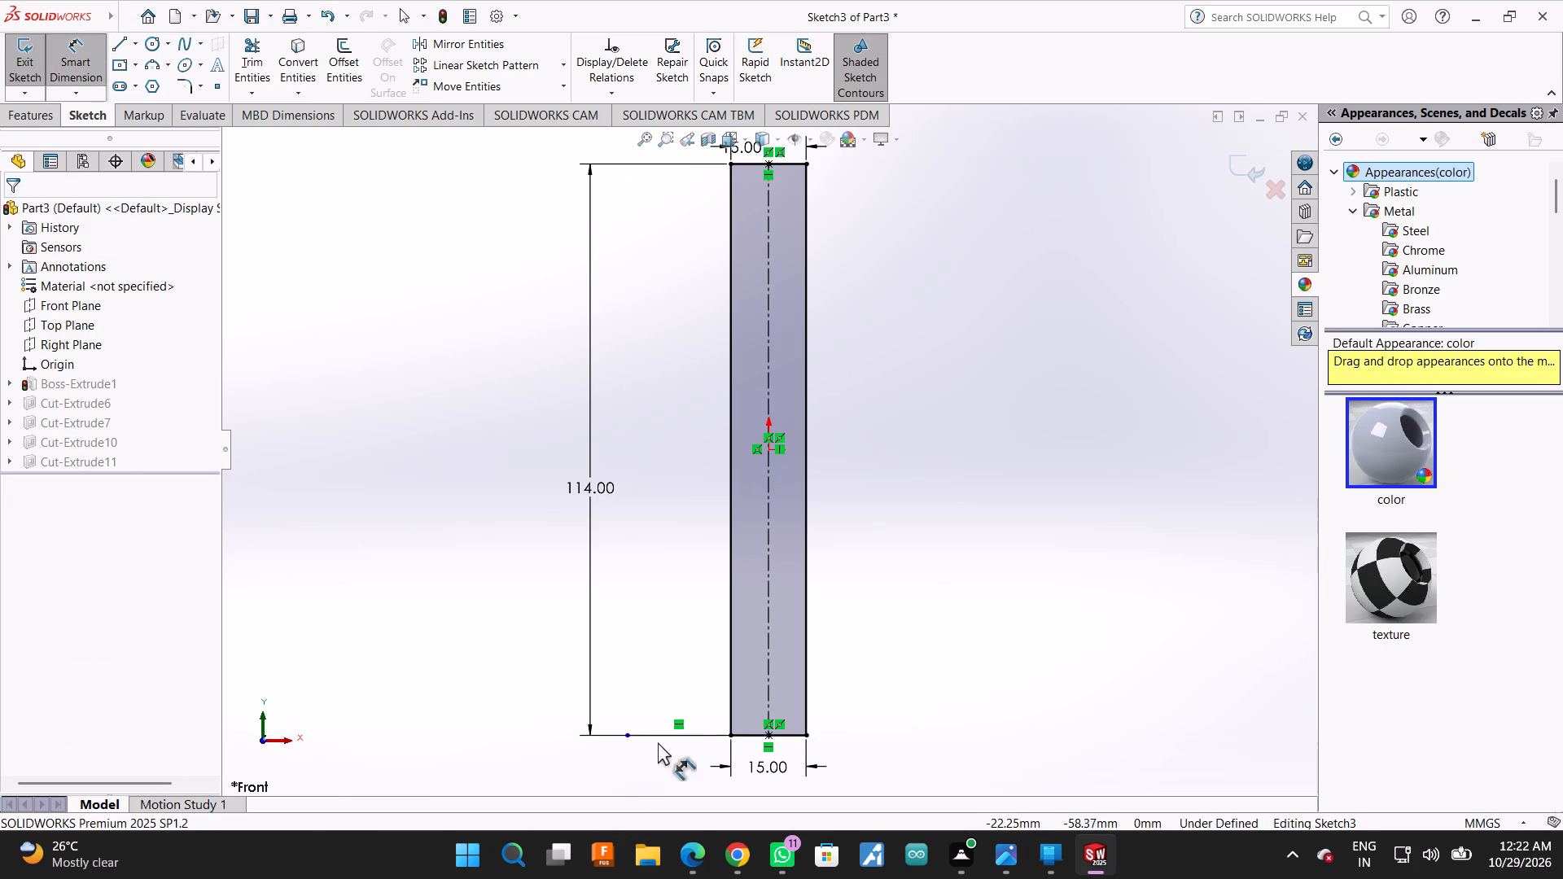
click(659, 736)
scroll(685, 745, up, 2)
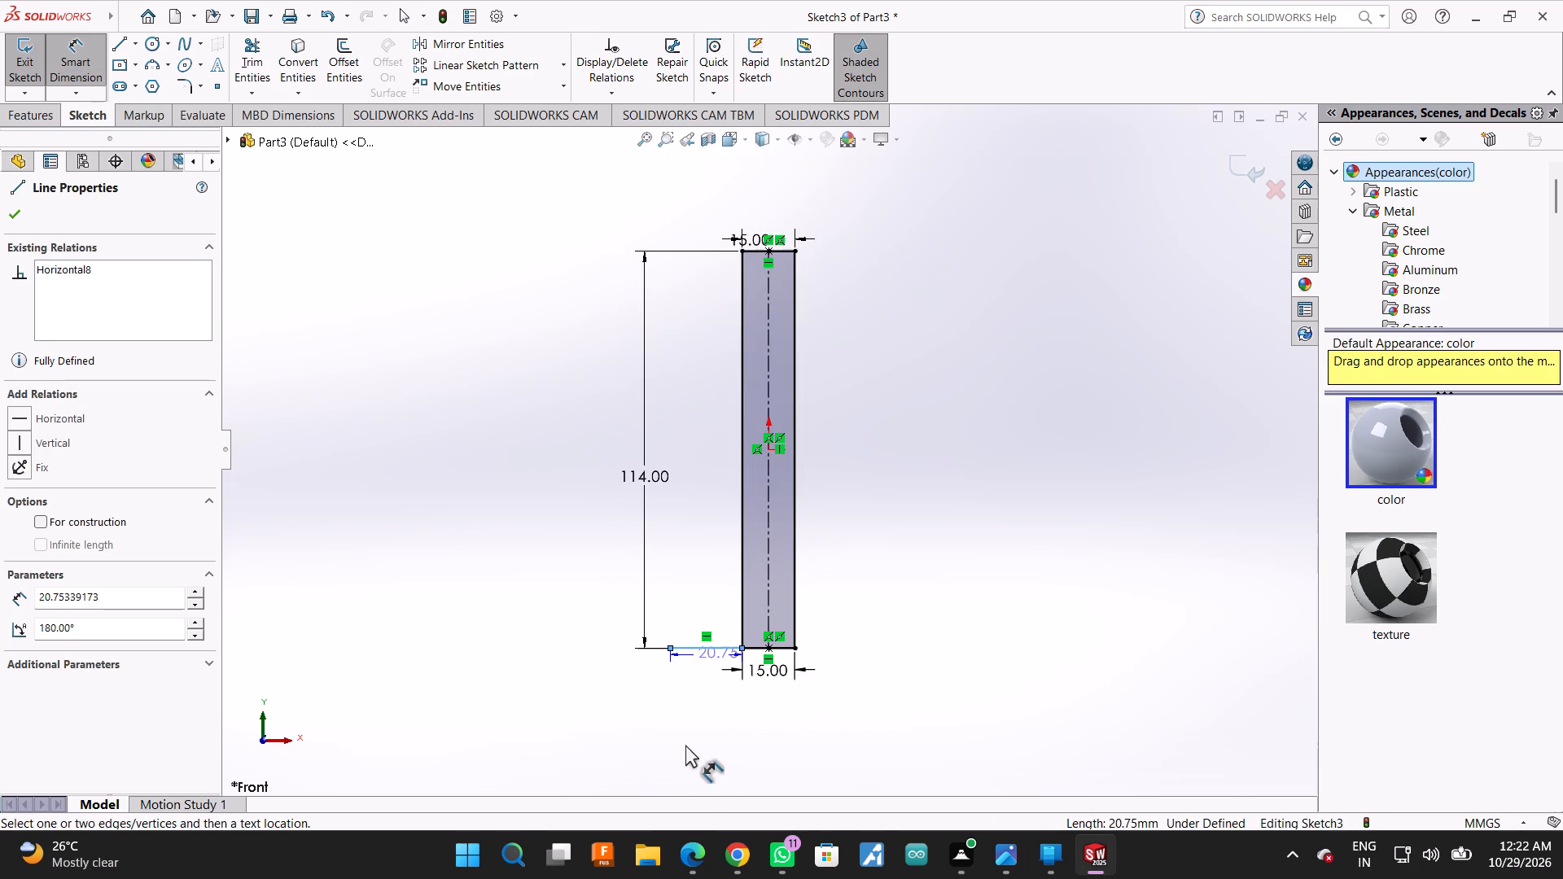
double_click(679, 741)
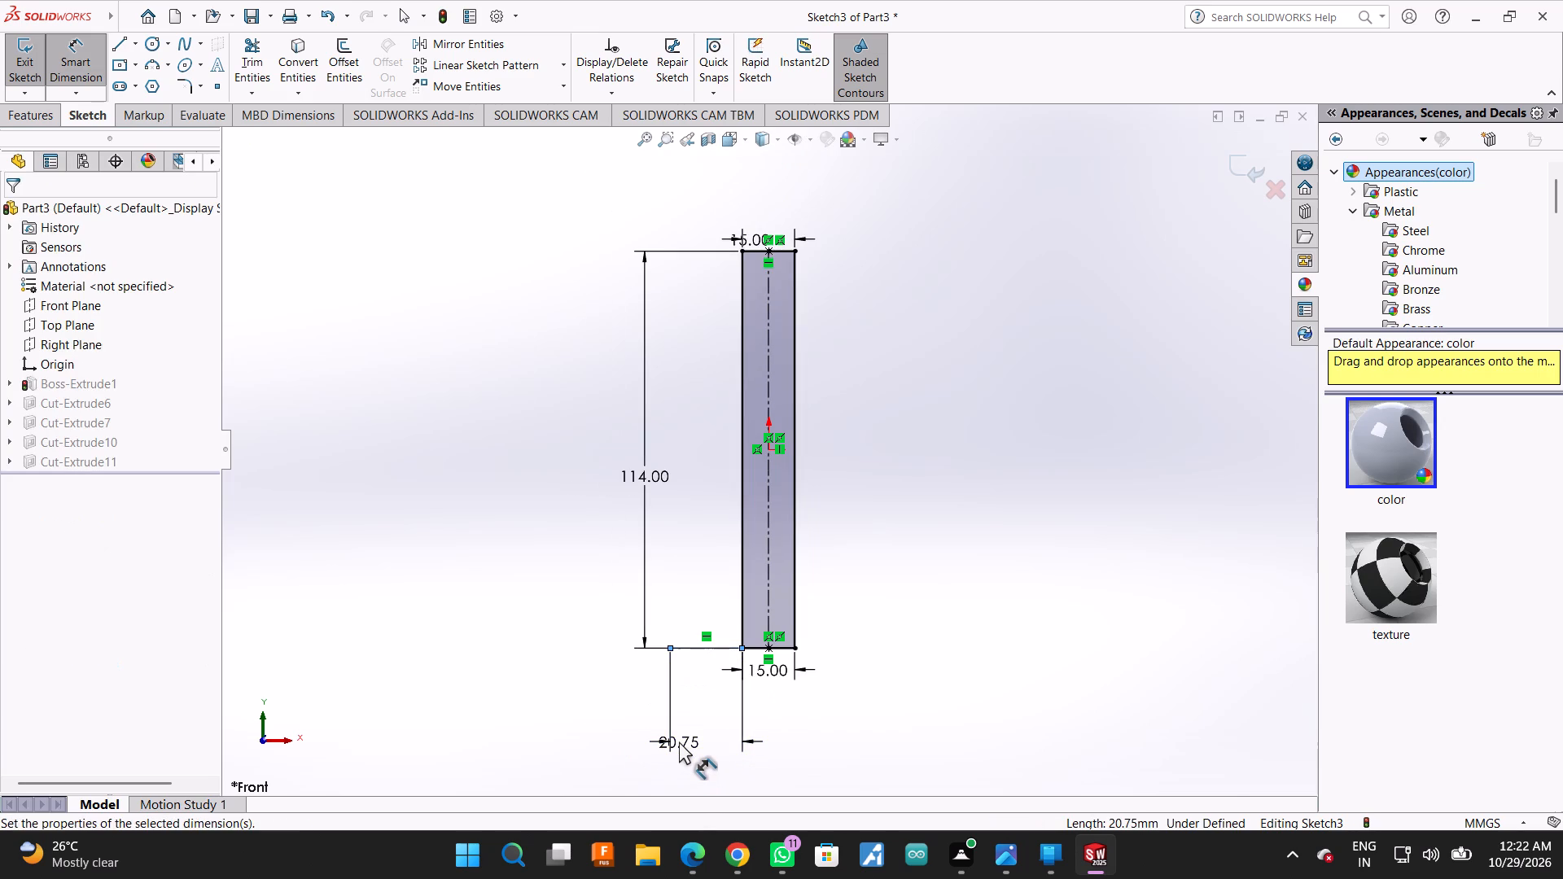
key(9)
key(Return)
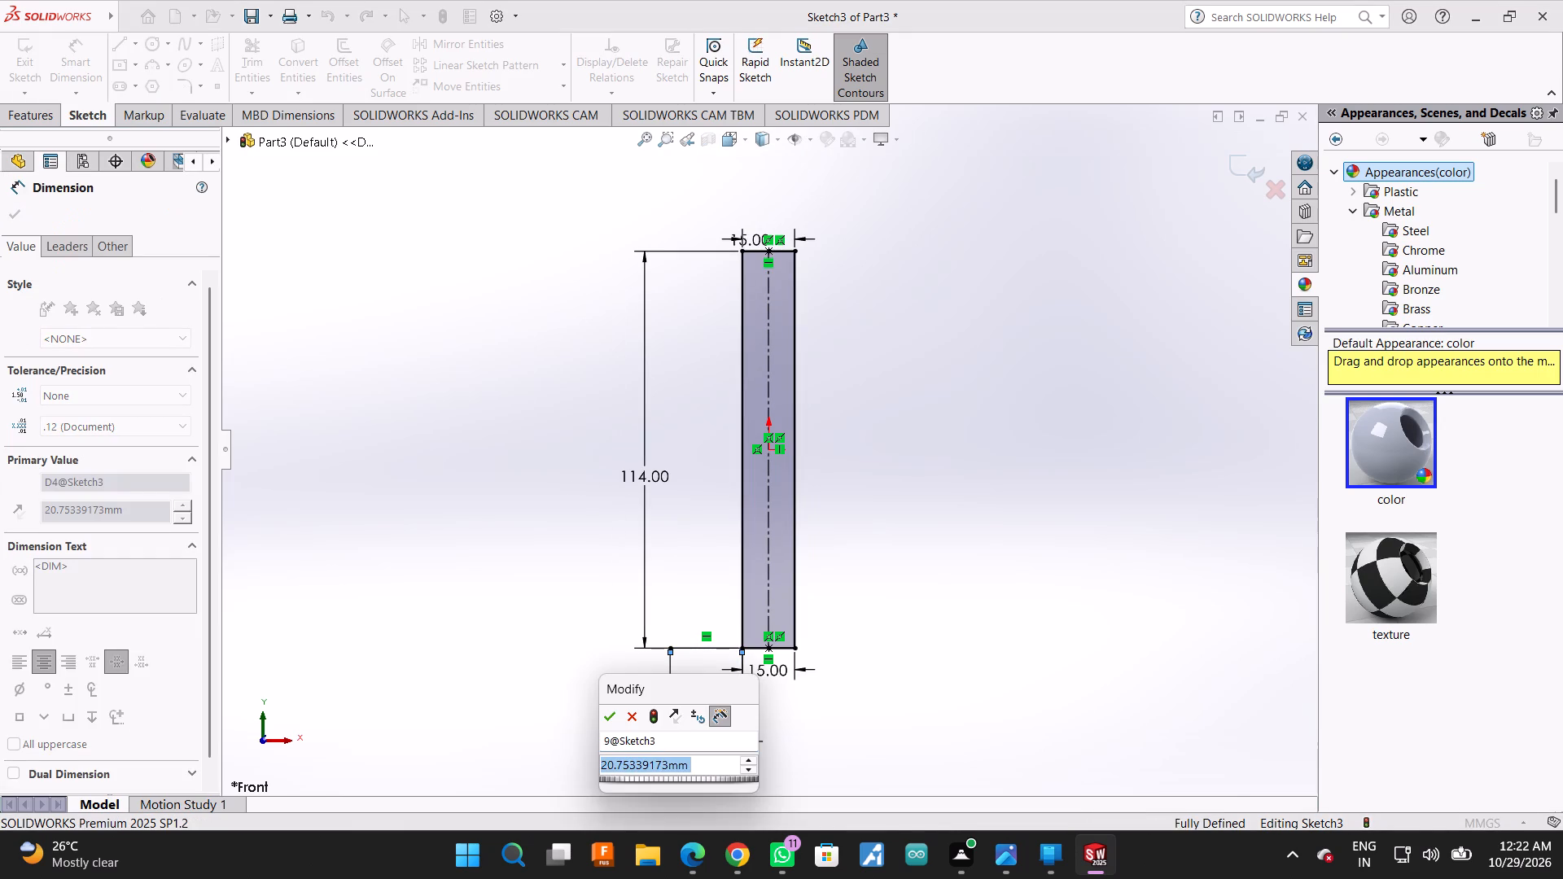
double_click(698, 760)
key(9)
key(Return)
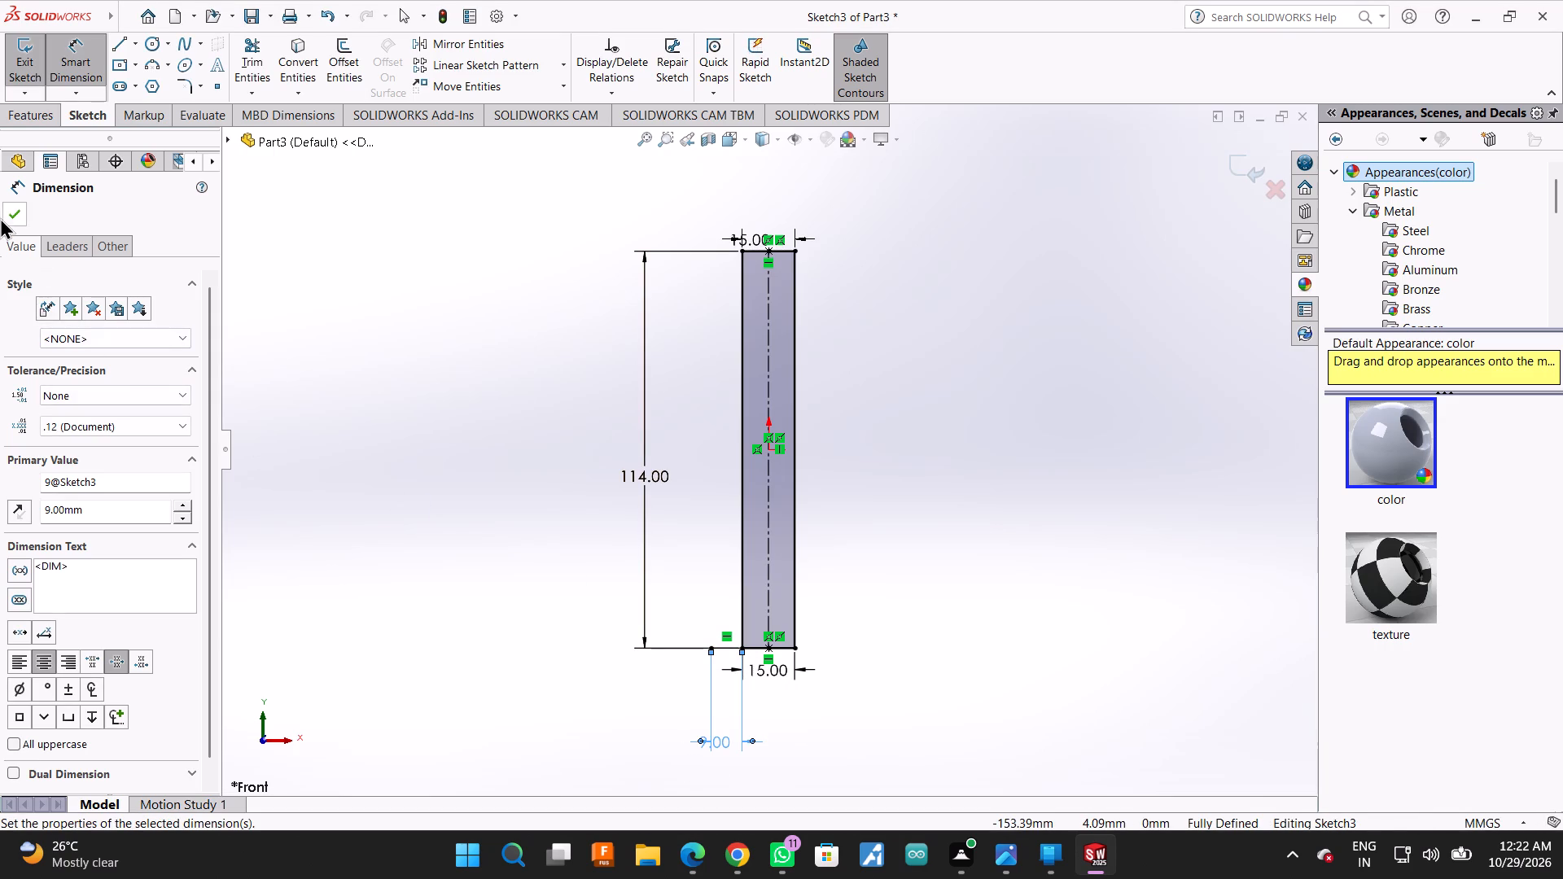
click(0, 216)
double_click(3, 216)
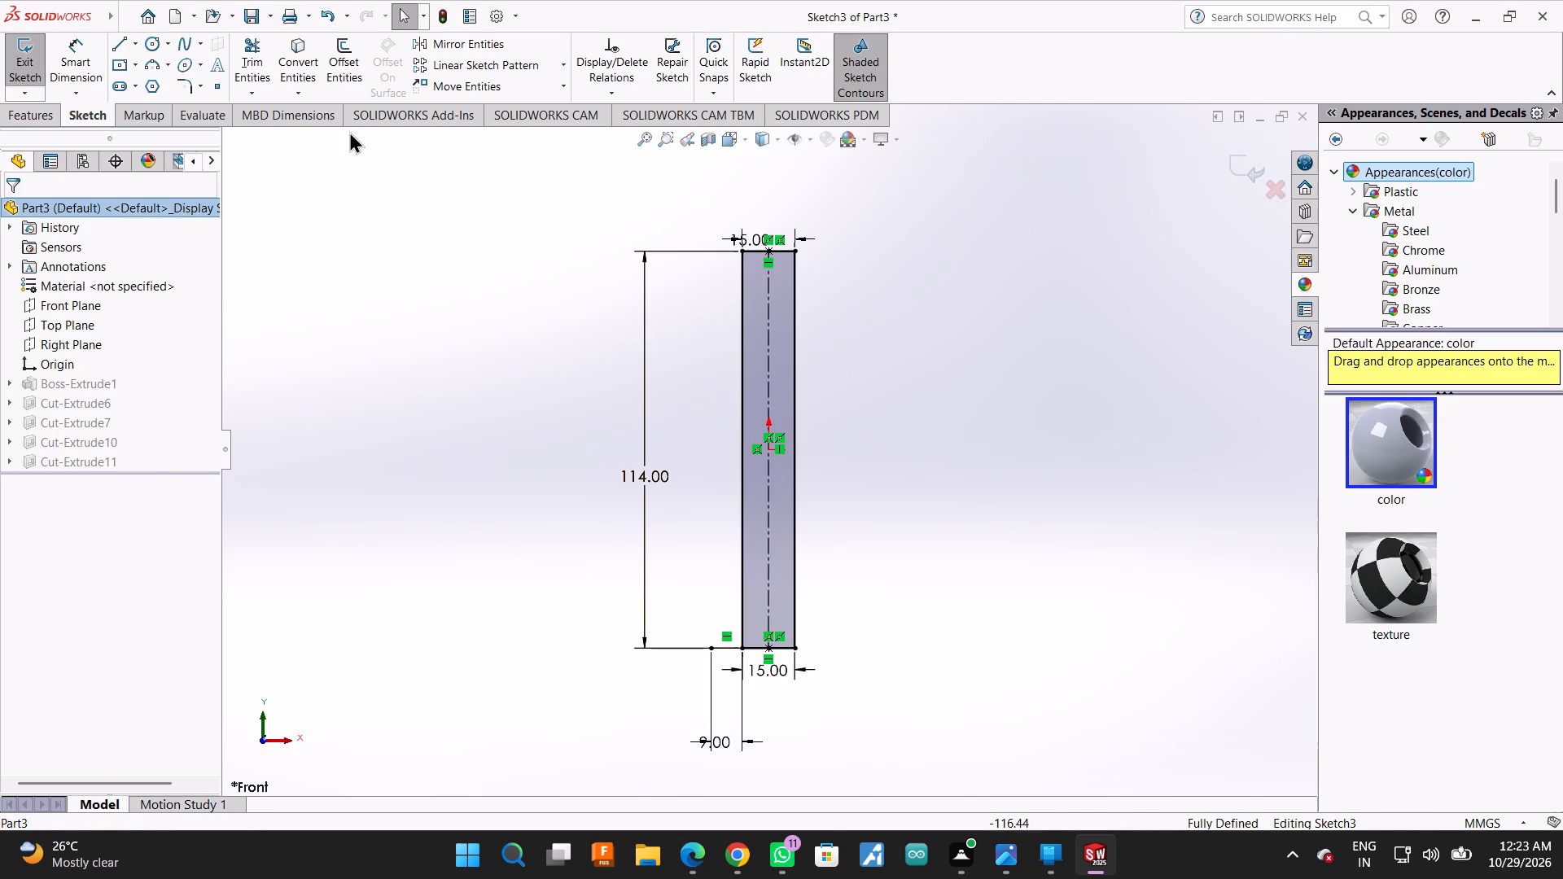
click(1032, 70)
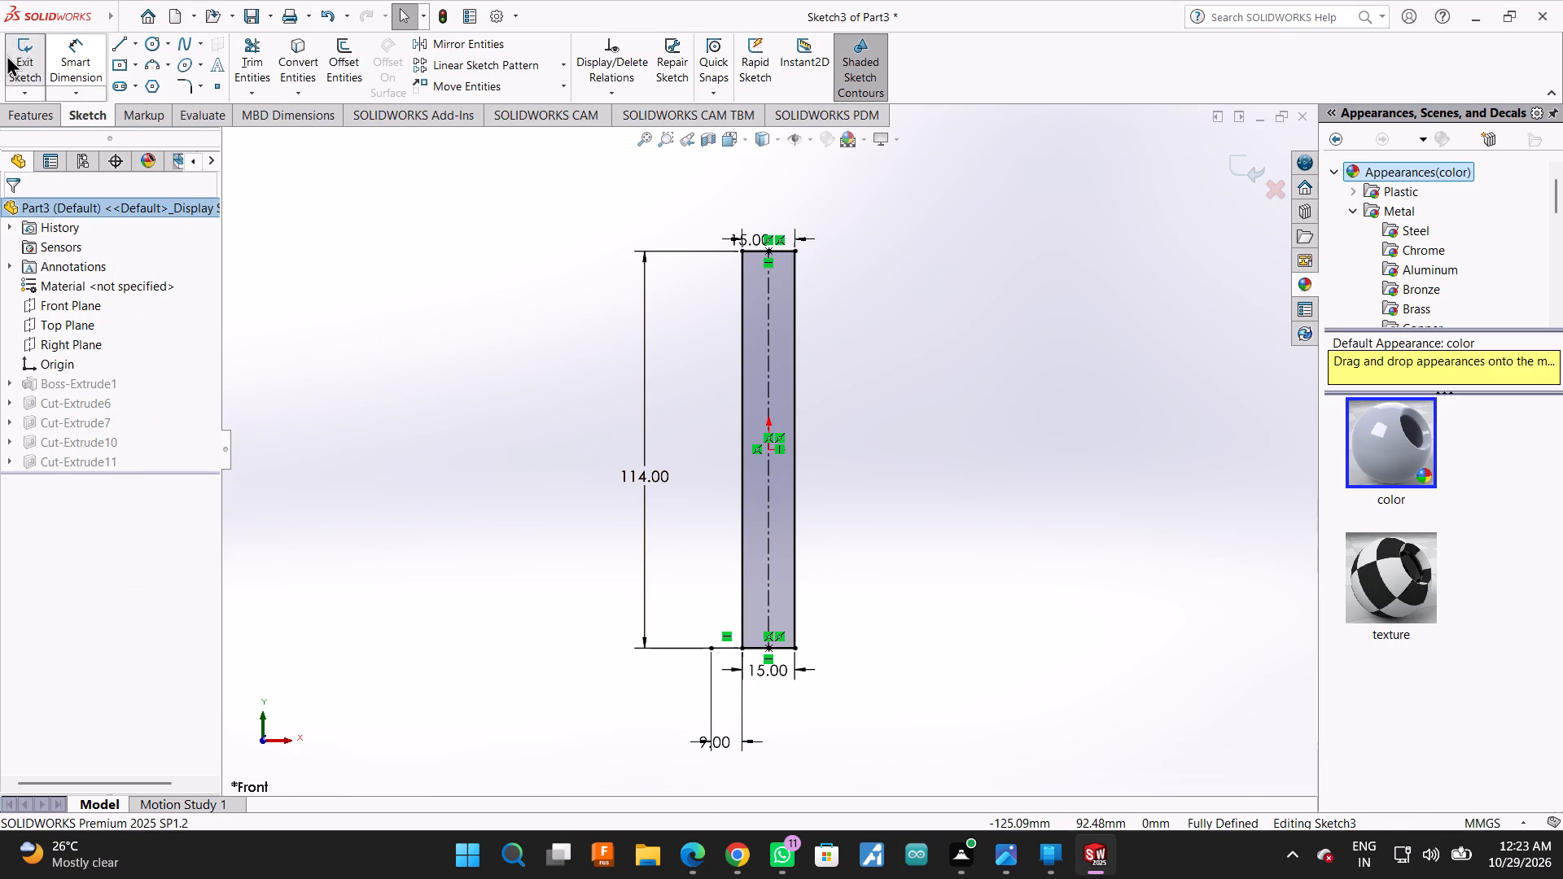
Sketch concentric circles of 24 mm and 9 mm radius at the line's free end, through the rectangle's far and near lower corners.
click(142, 51)
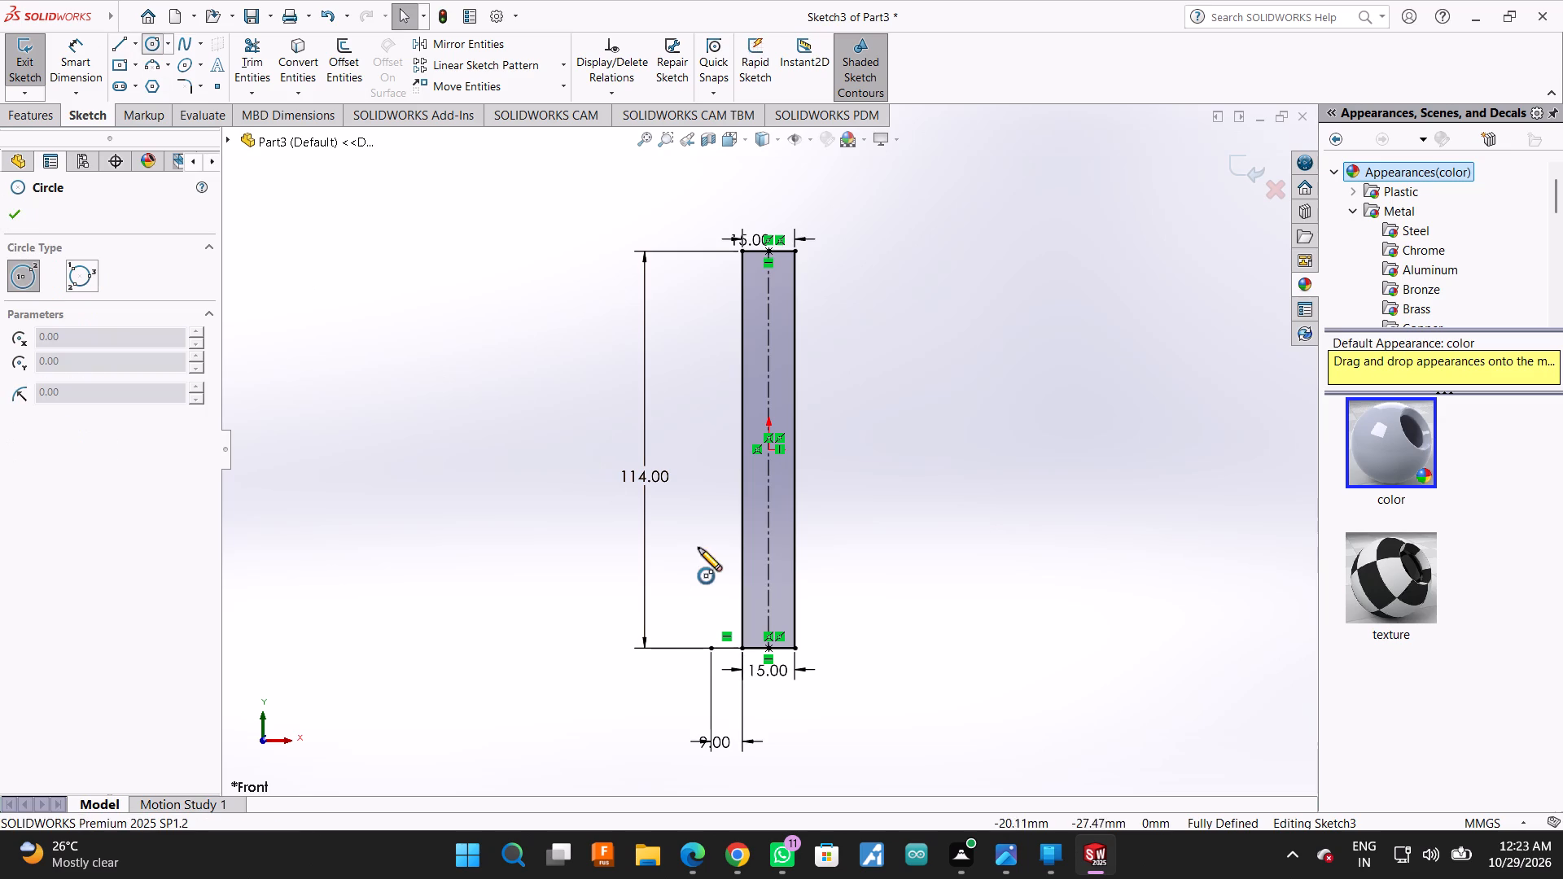
scroll(689, 657, down, 2)
click(734, 624)
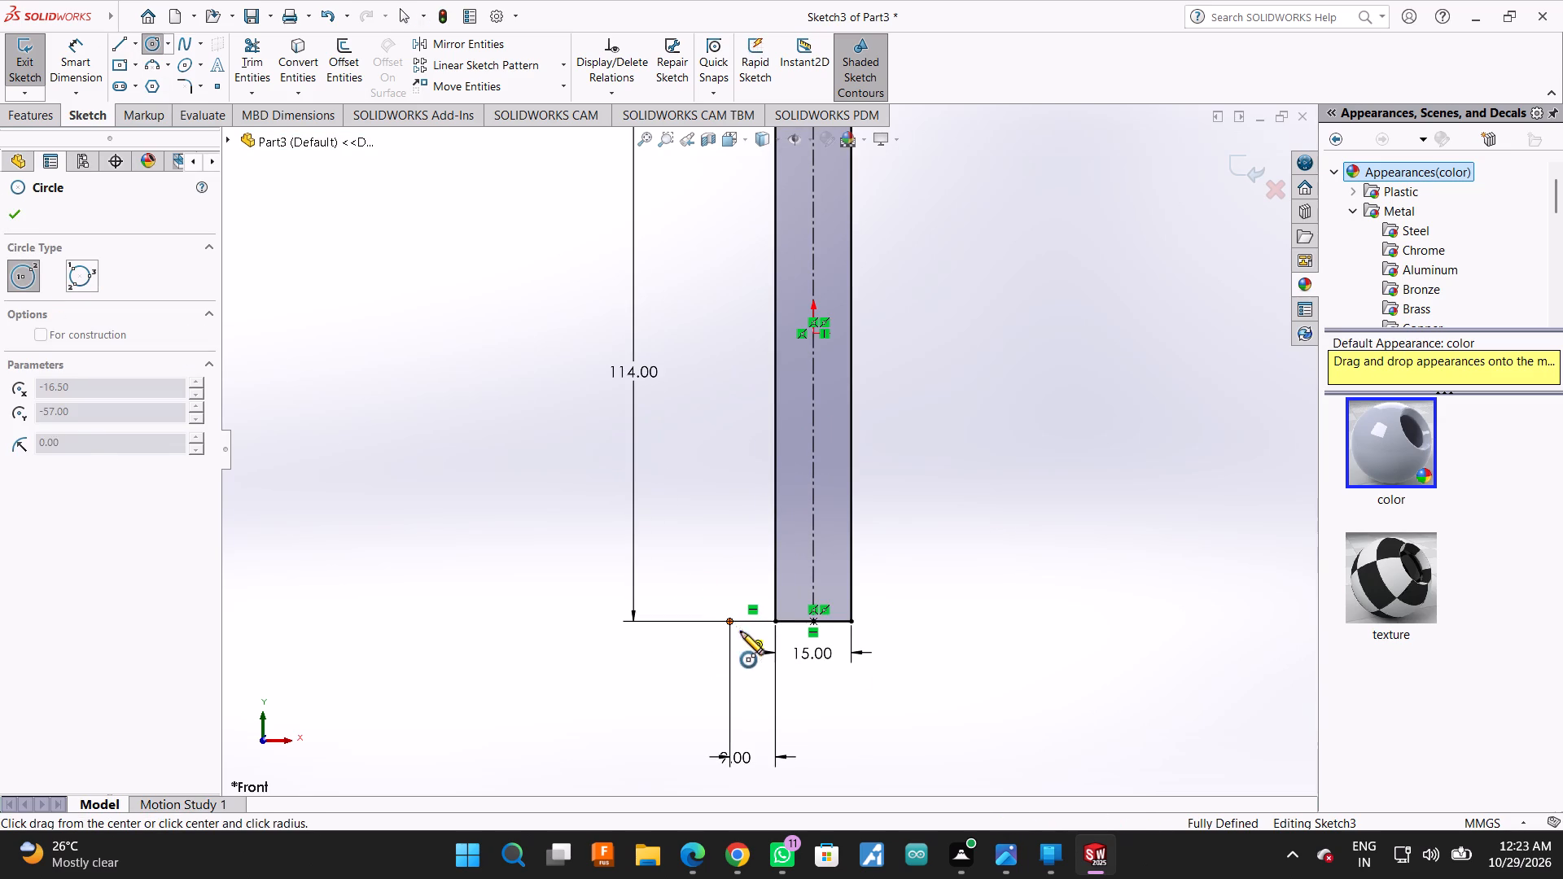
click(852, 622)
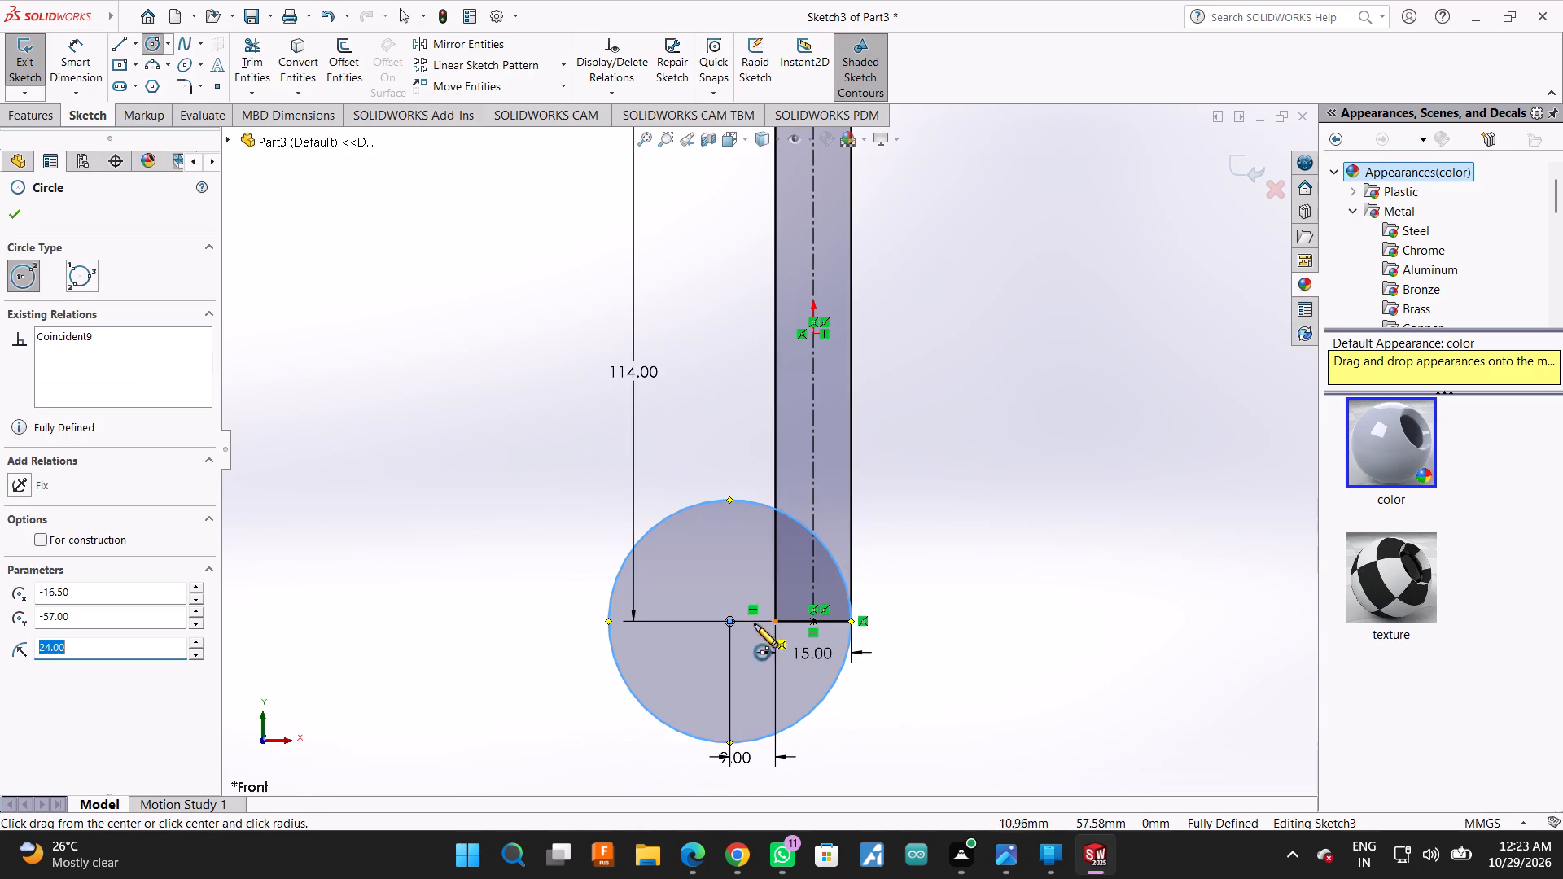
click(732, 625)
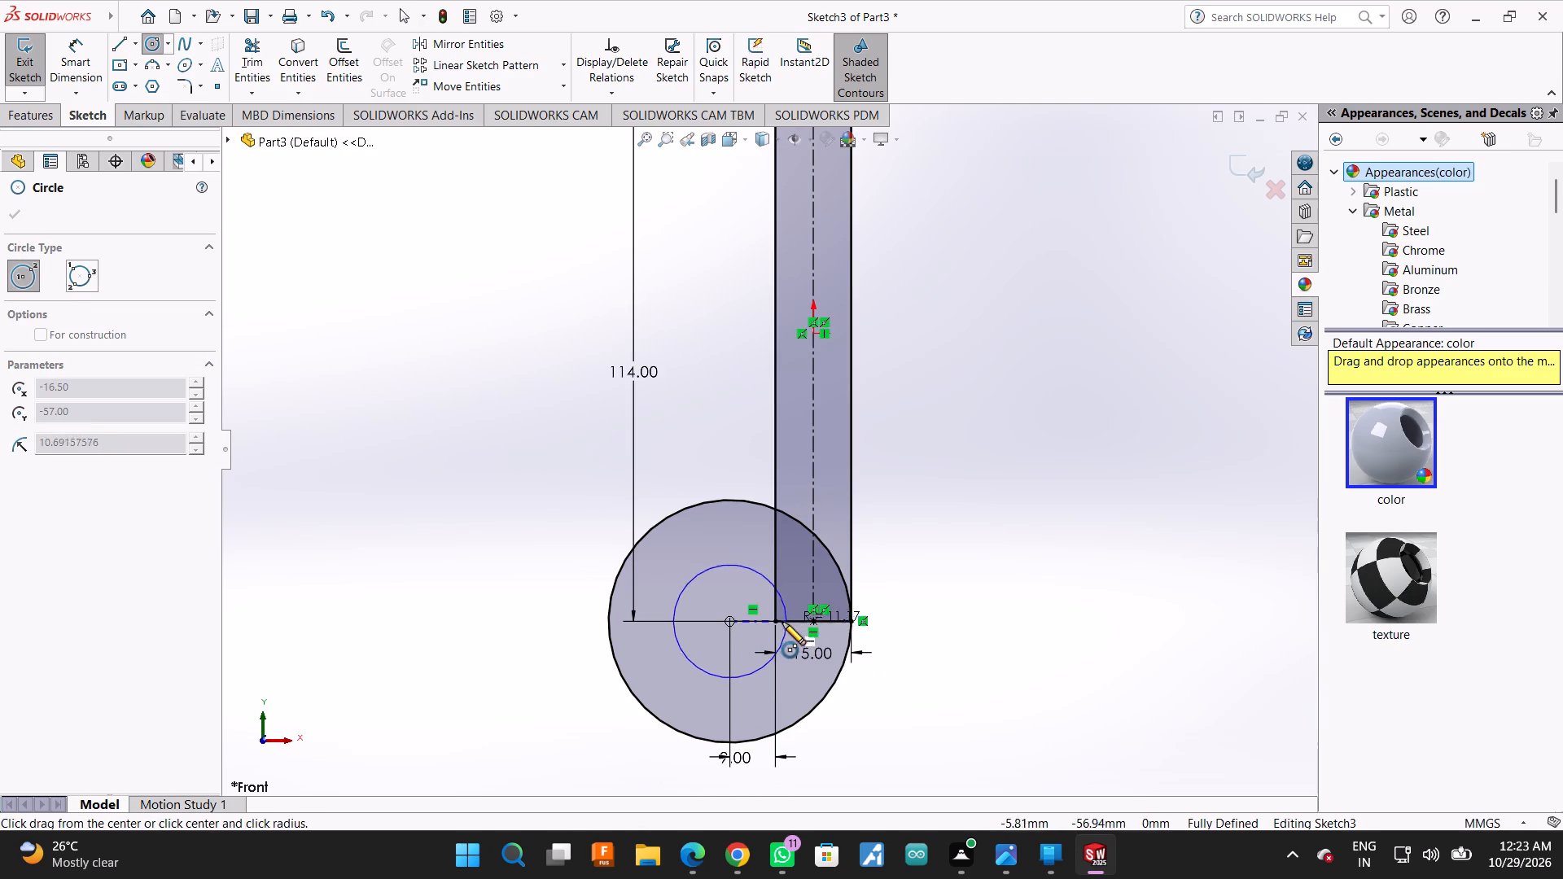
click(777, 622)
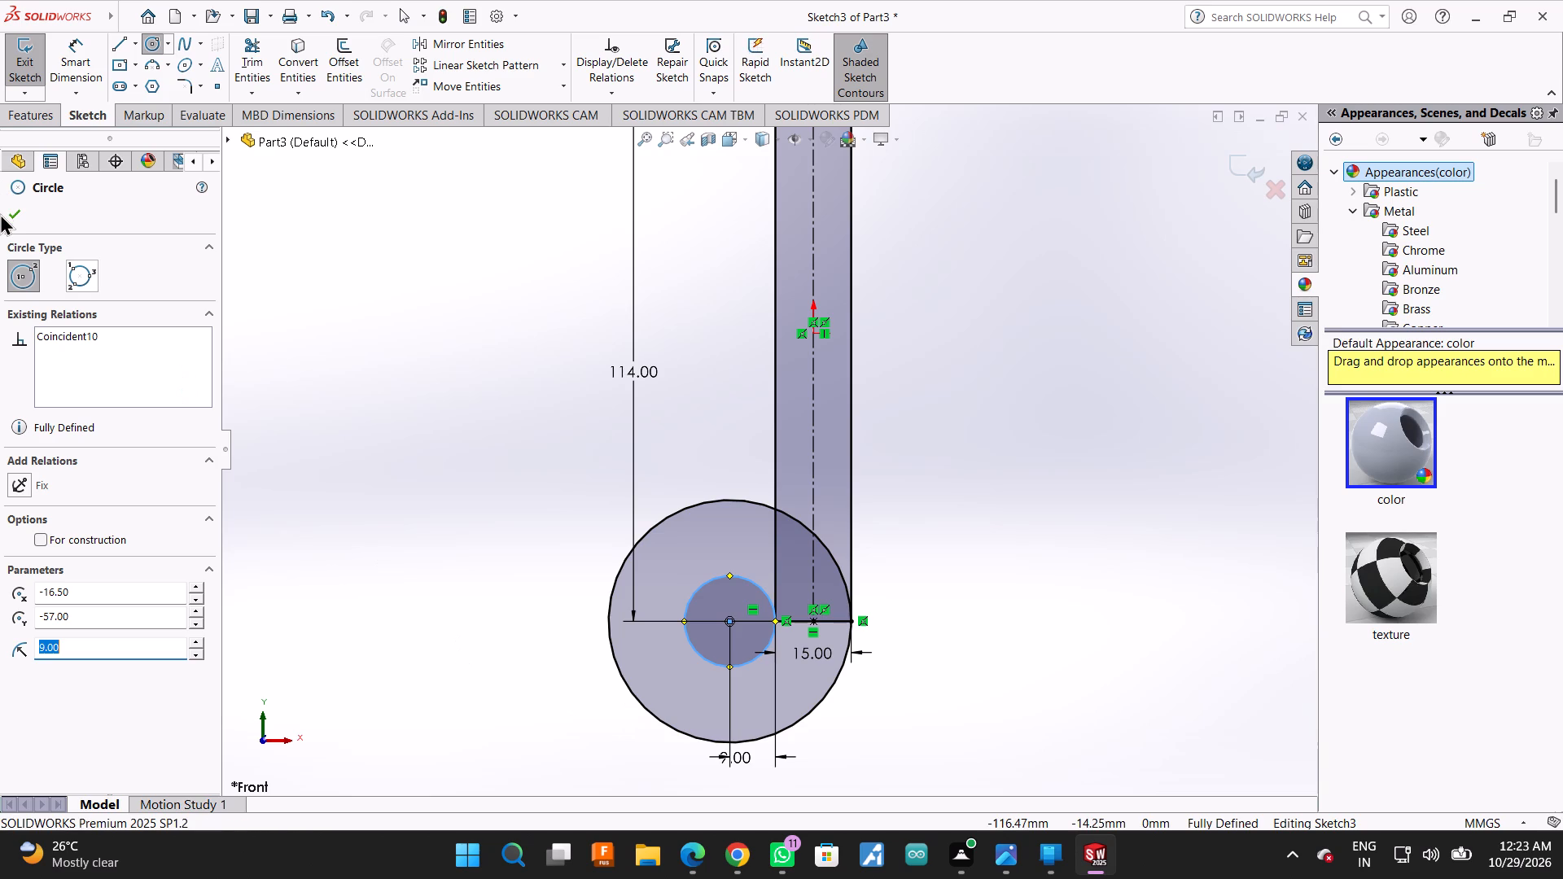
click(7, 215)
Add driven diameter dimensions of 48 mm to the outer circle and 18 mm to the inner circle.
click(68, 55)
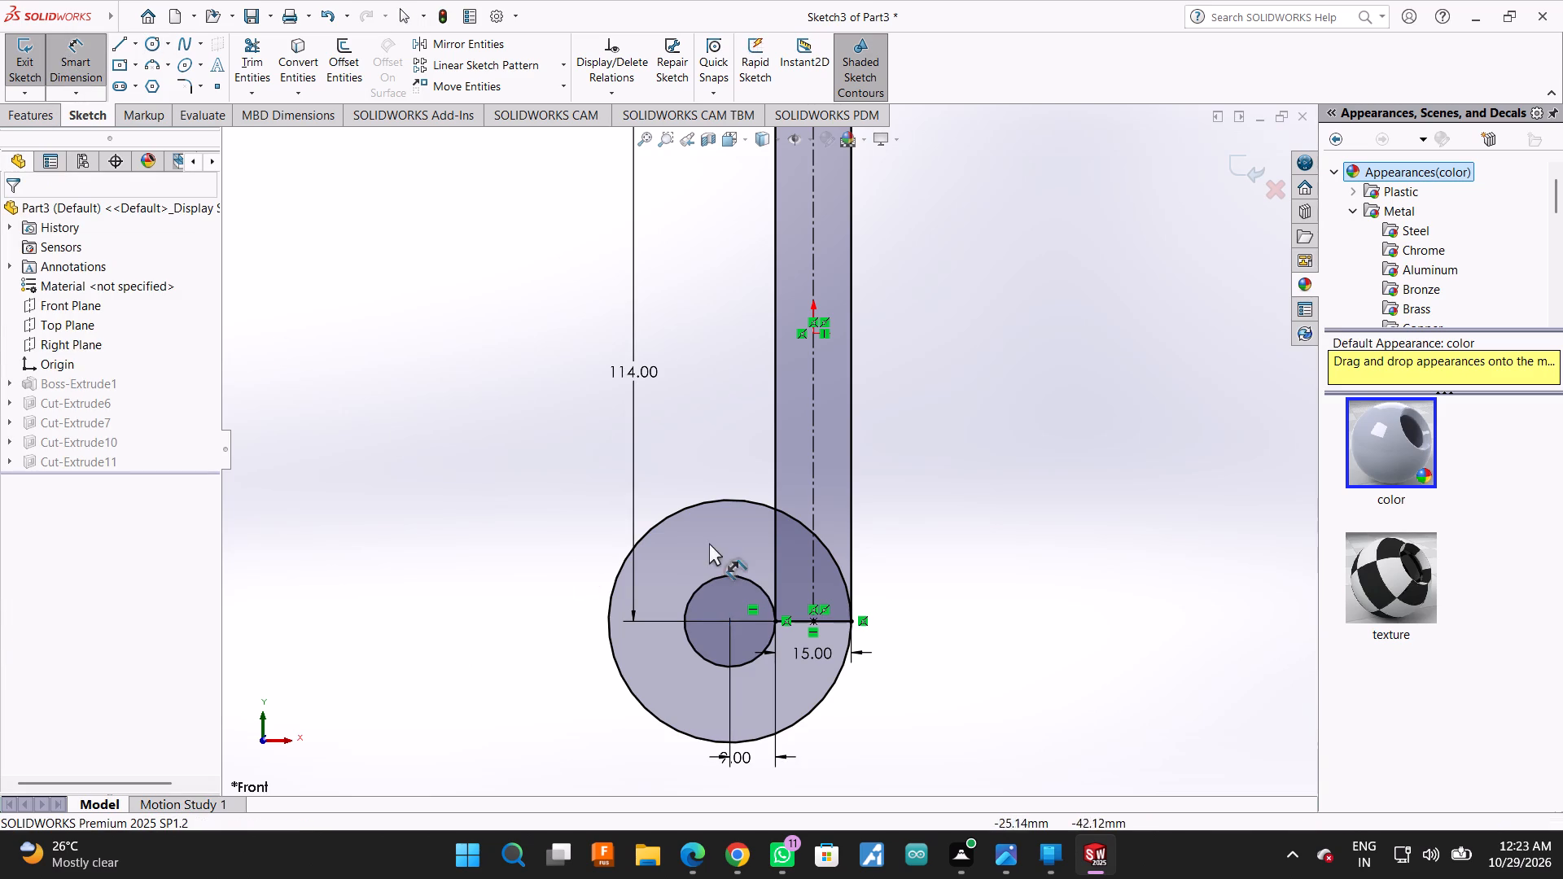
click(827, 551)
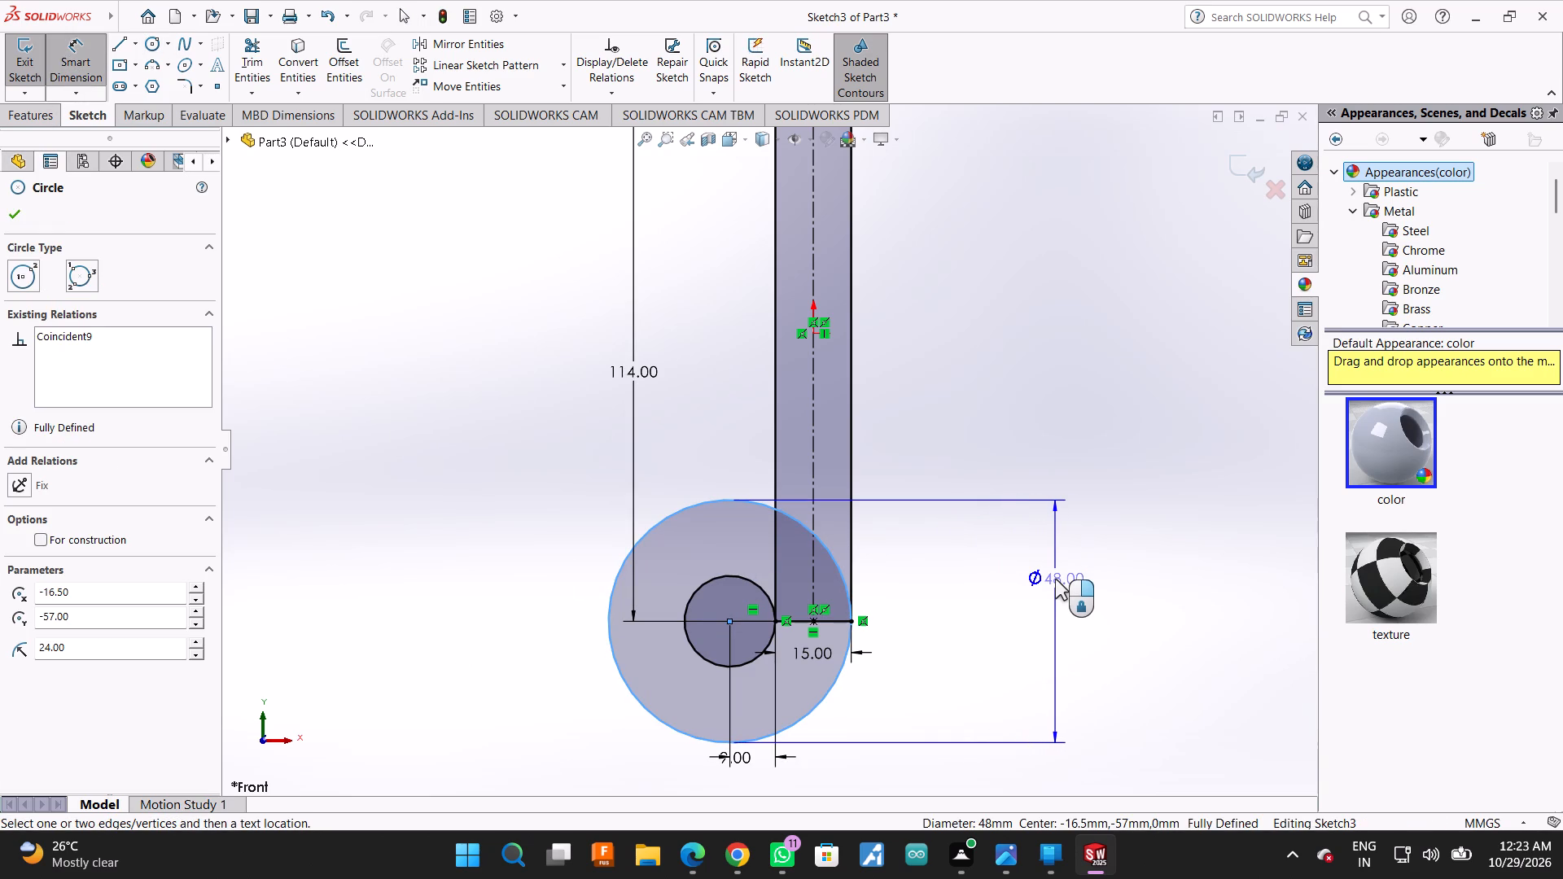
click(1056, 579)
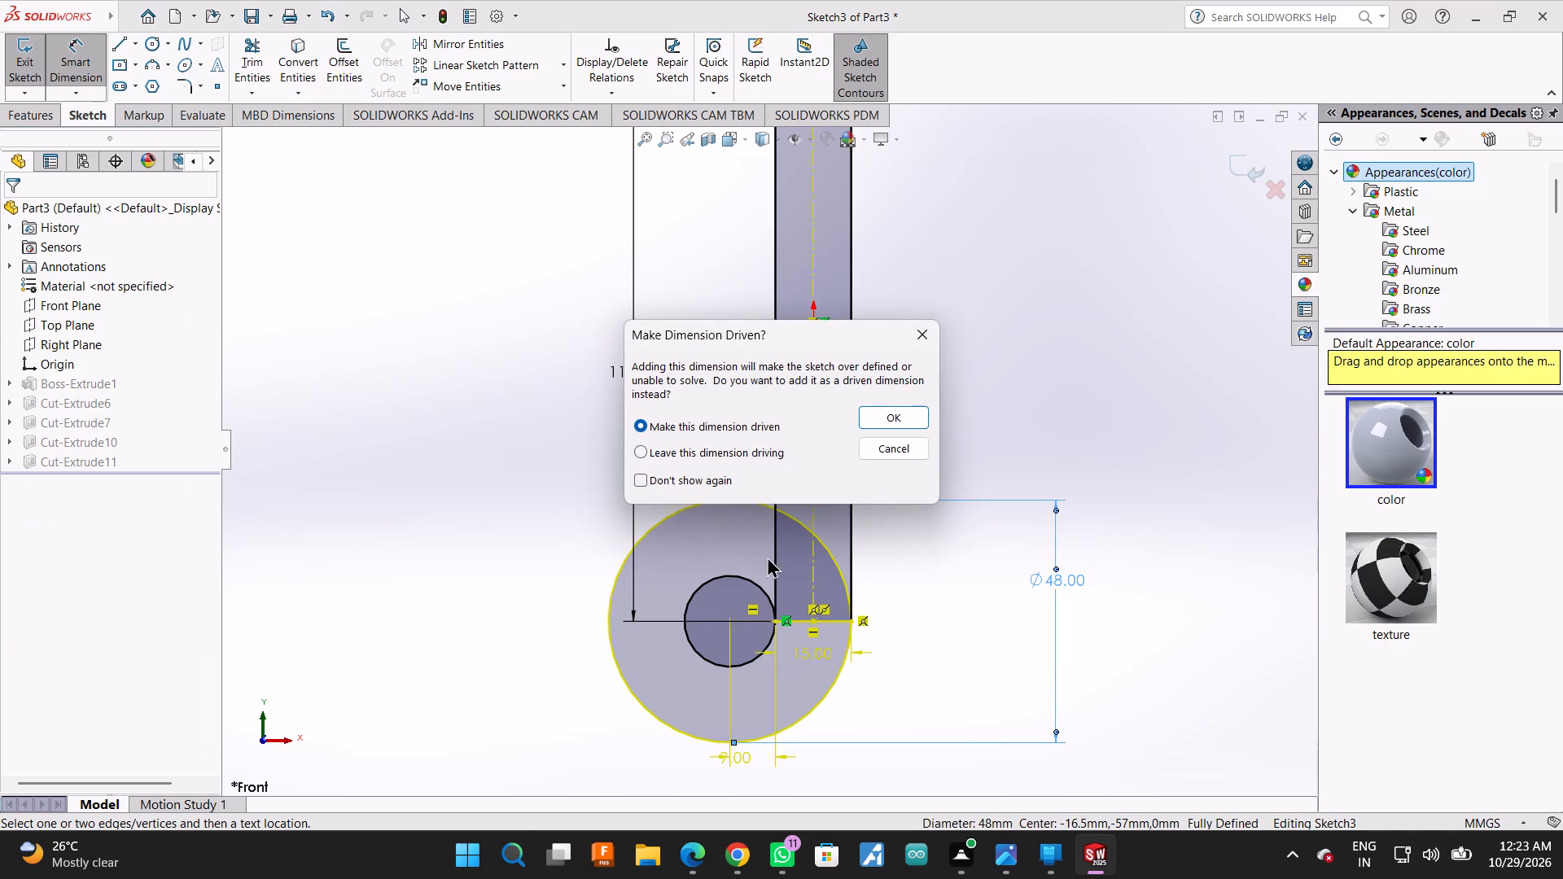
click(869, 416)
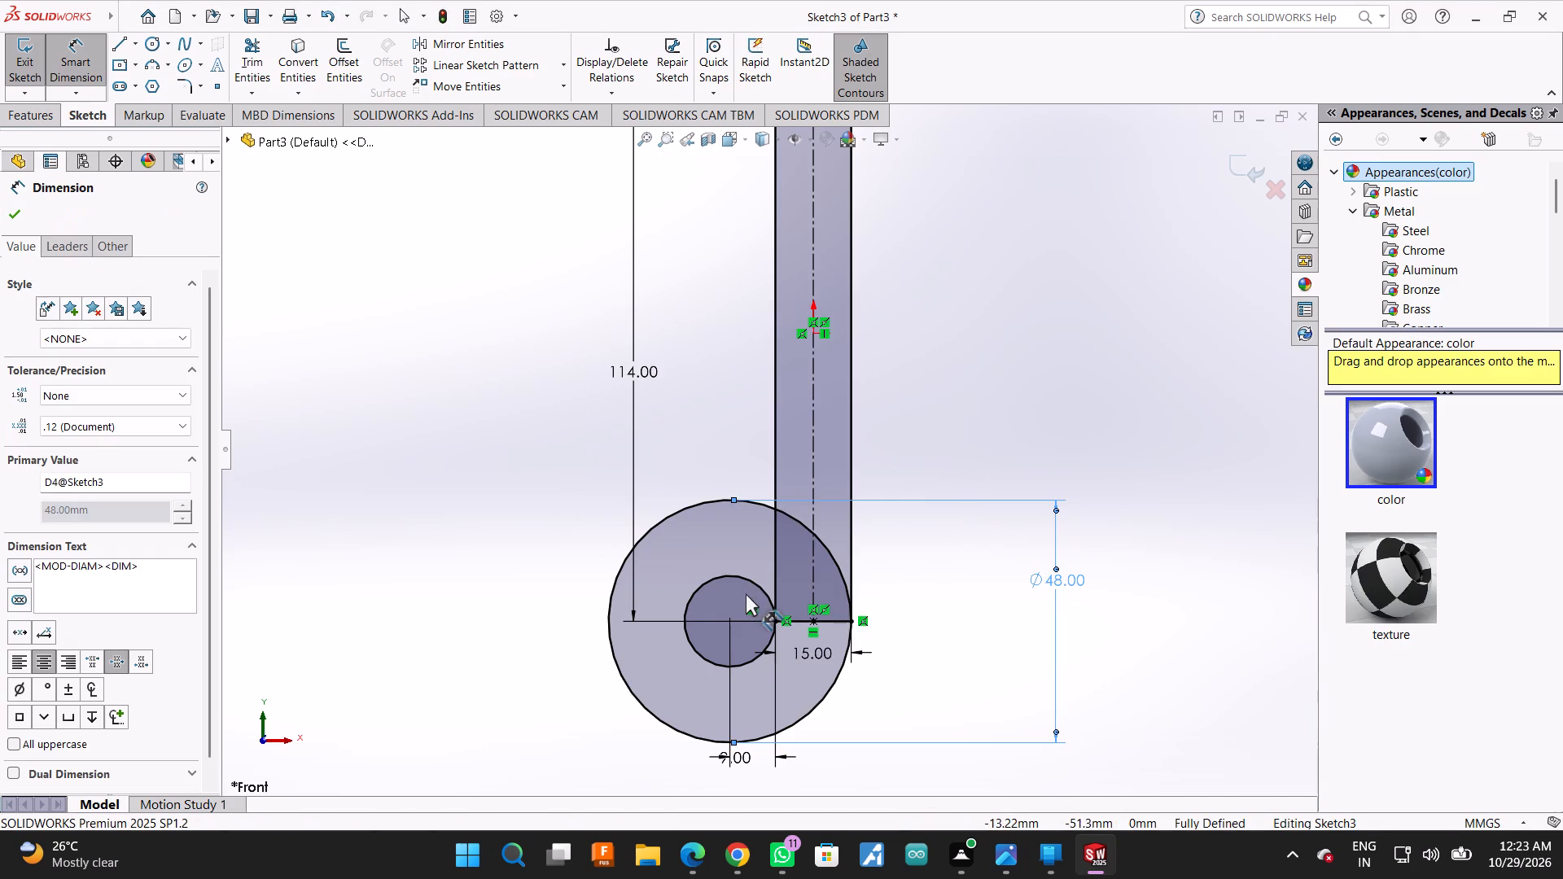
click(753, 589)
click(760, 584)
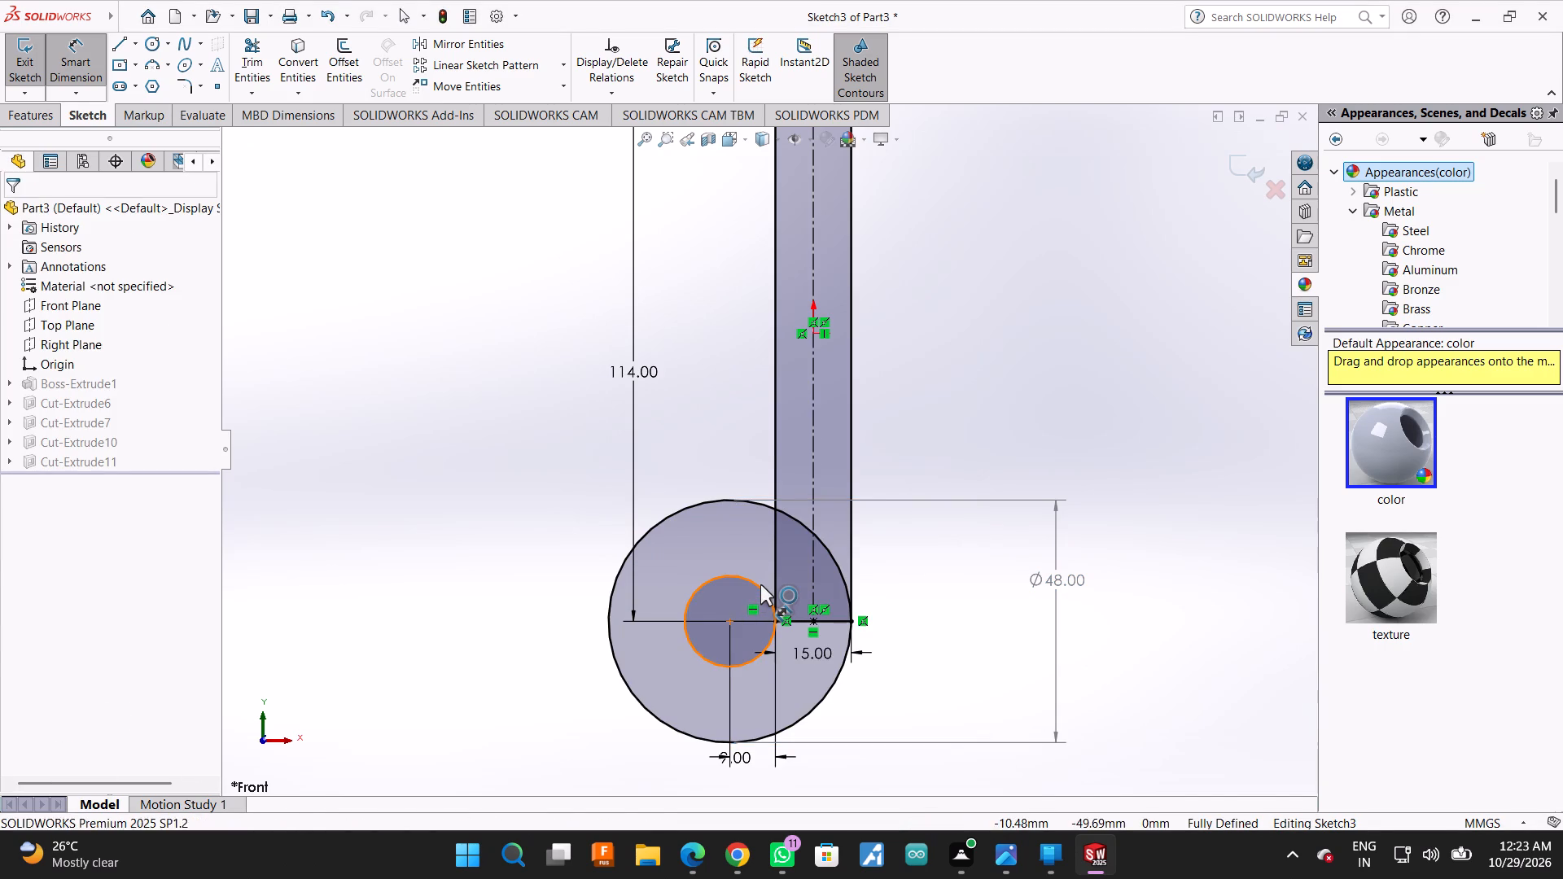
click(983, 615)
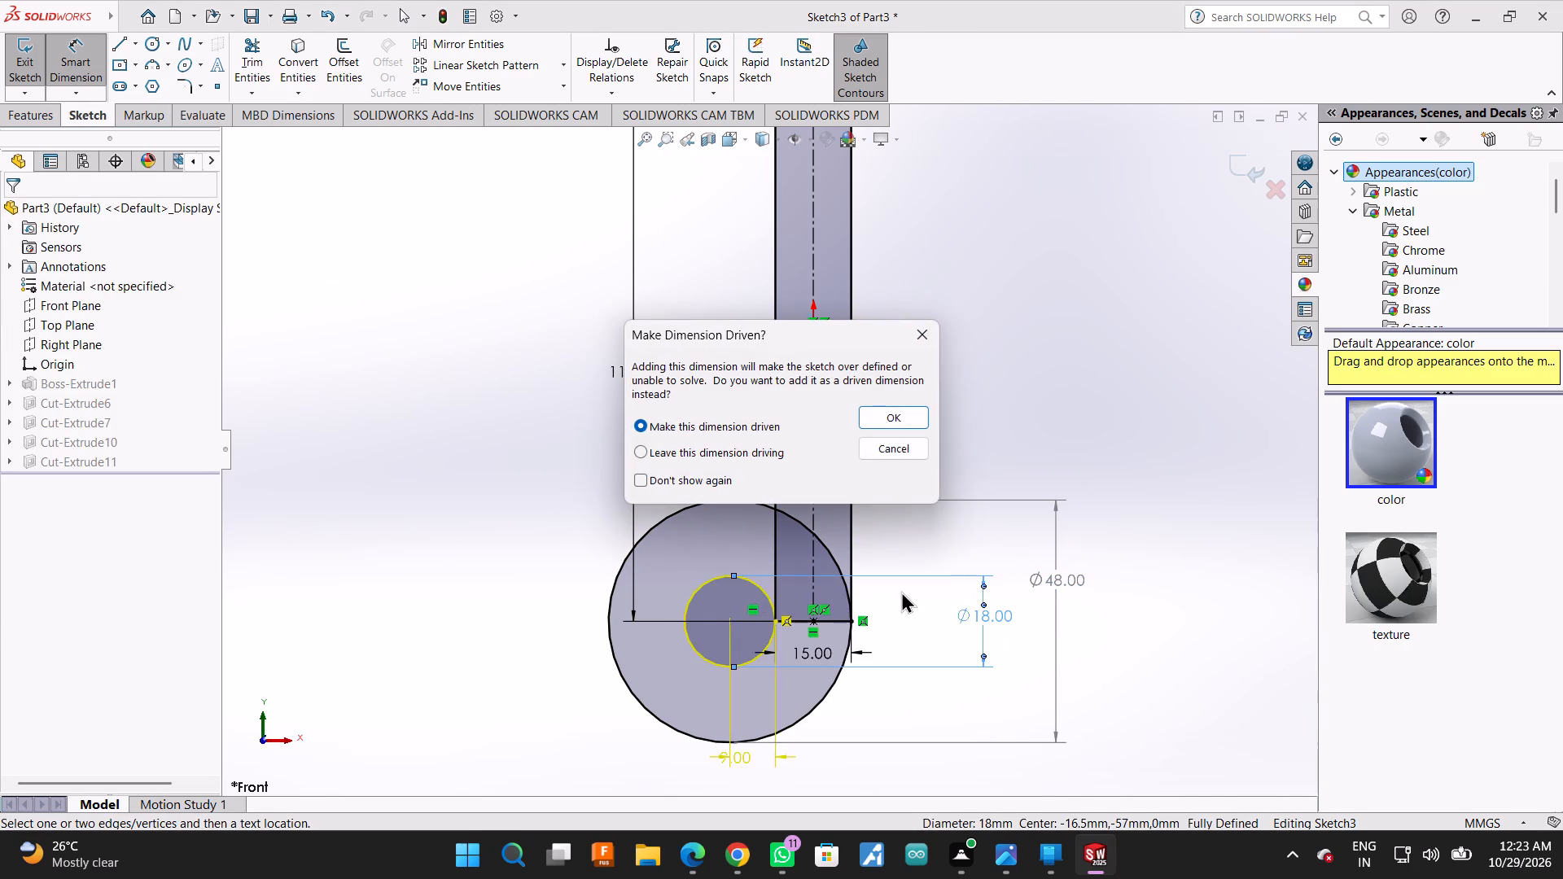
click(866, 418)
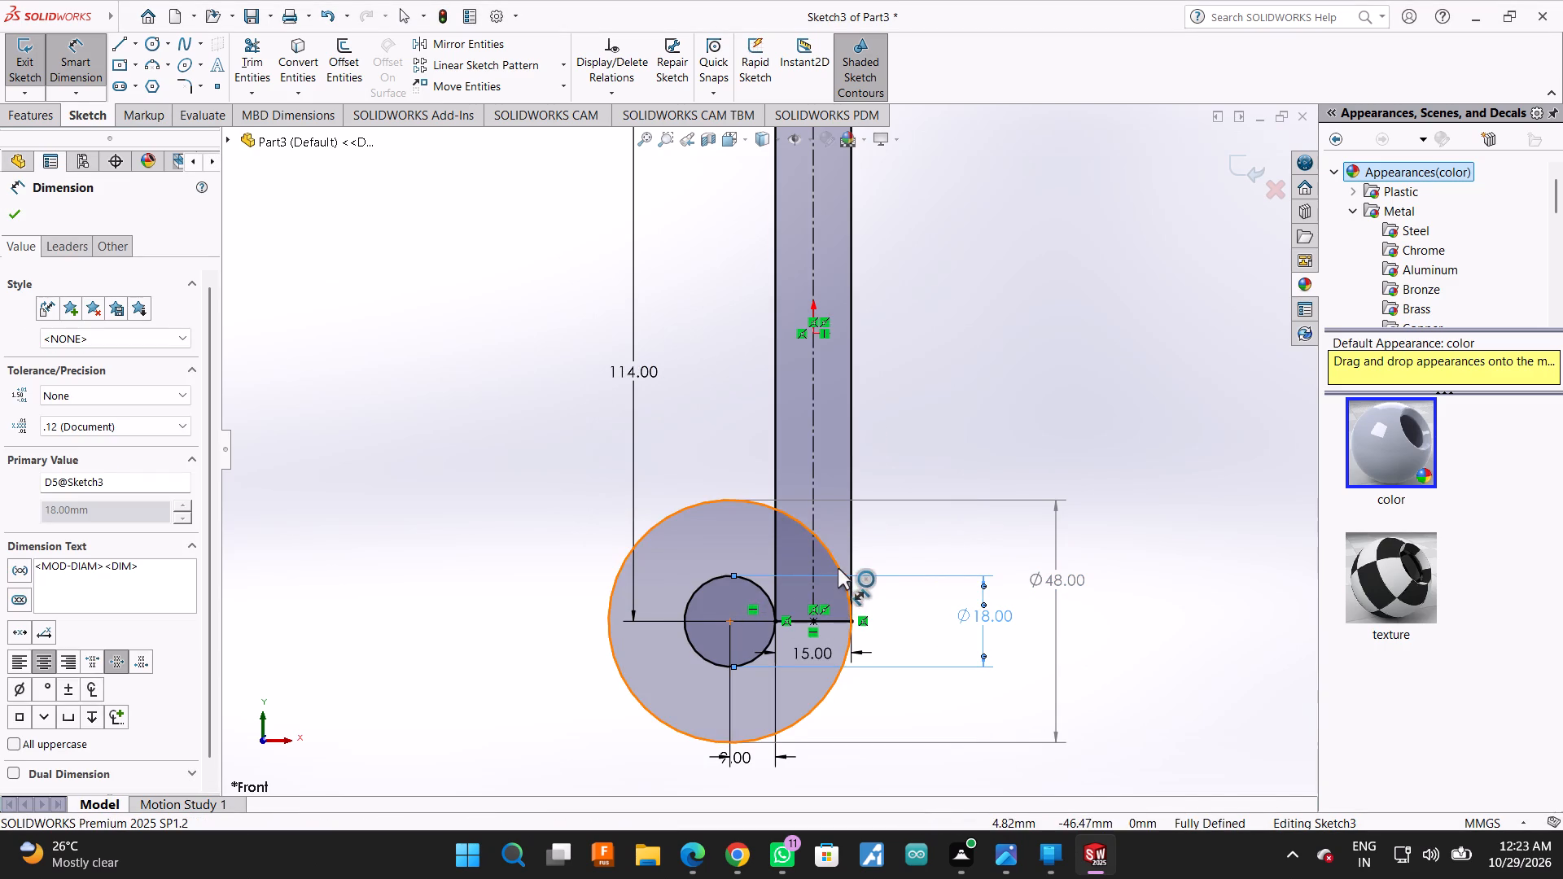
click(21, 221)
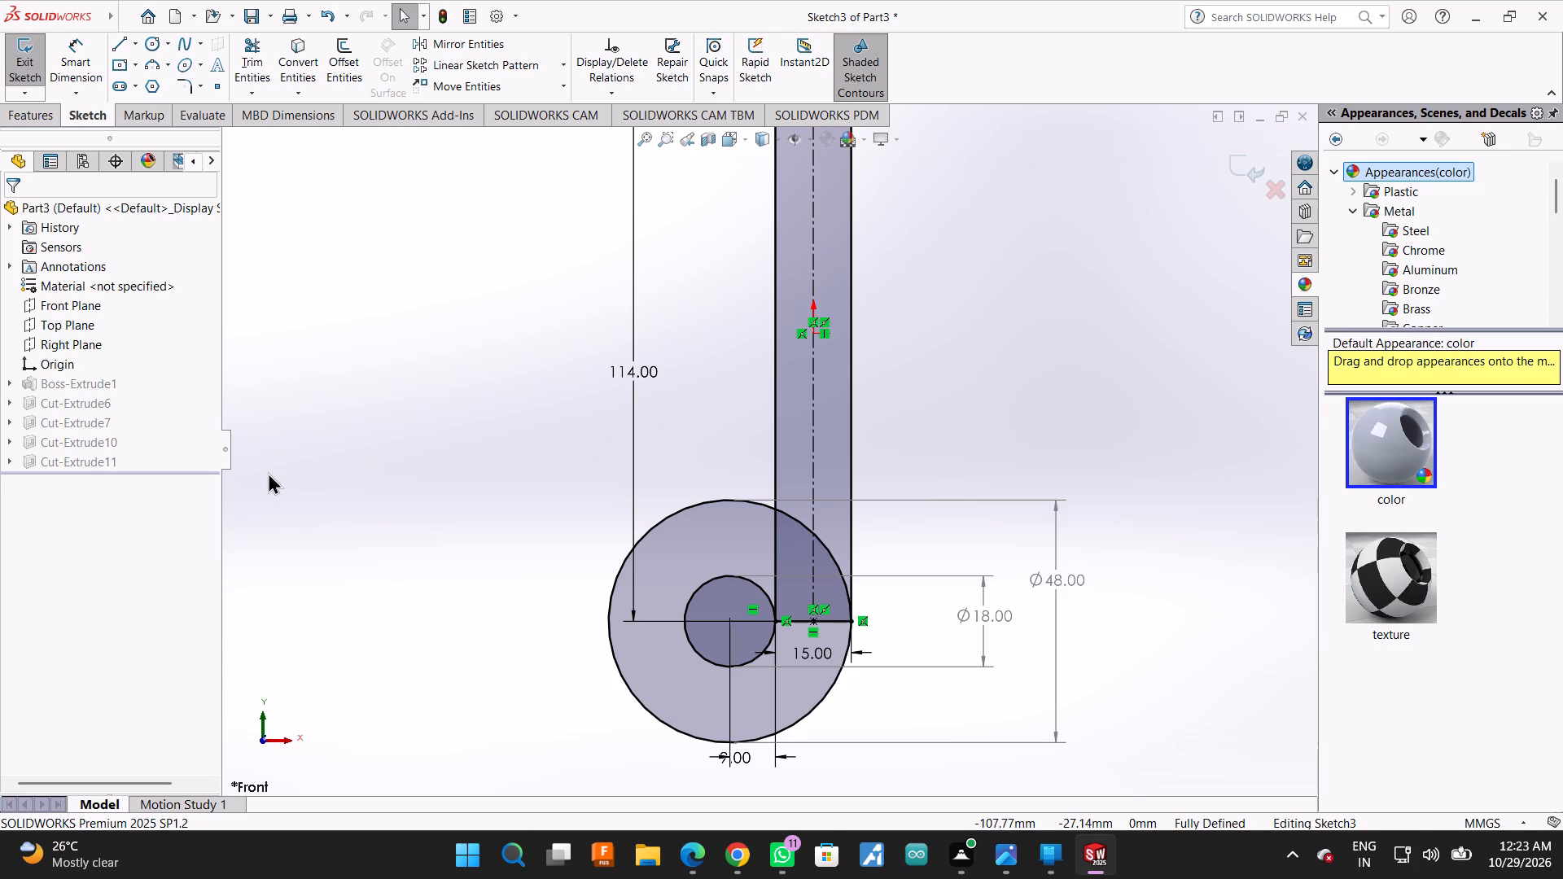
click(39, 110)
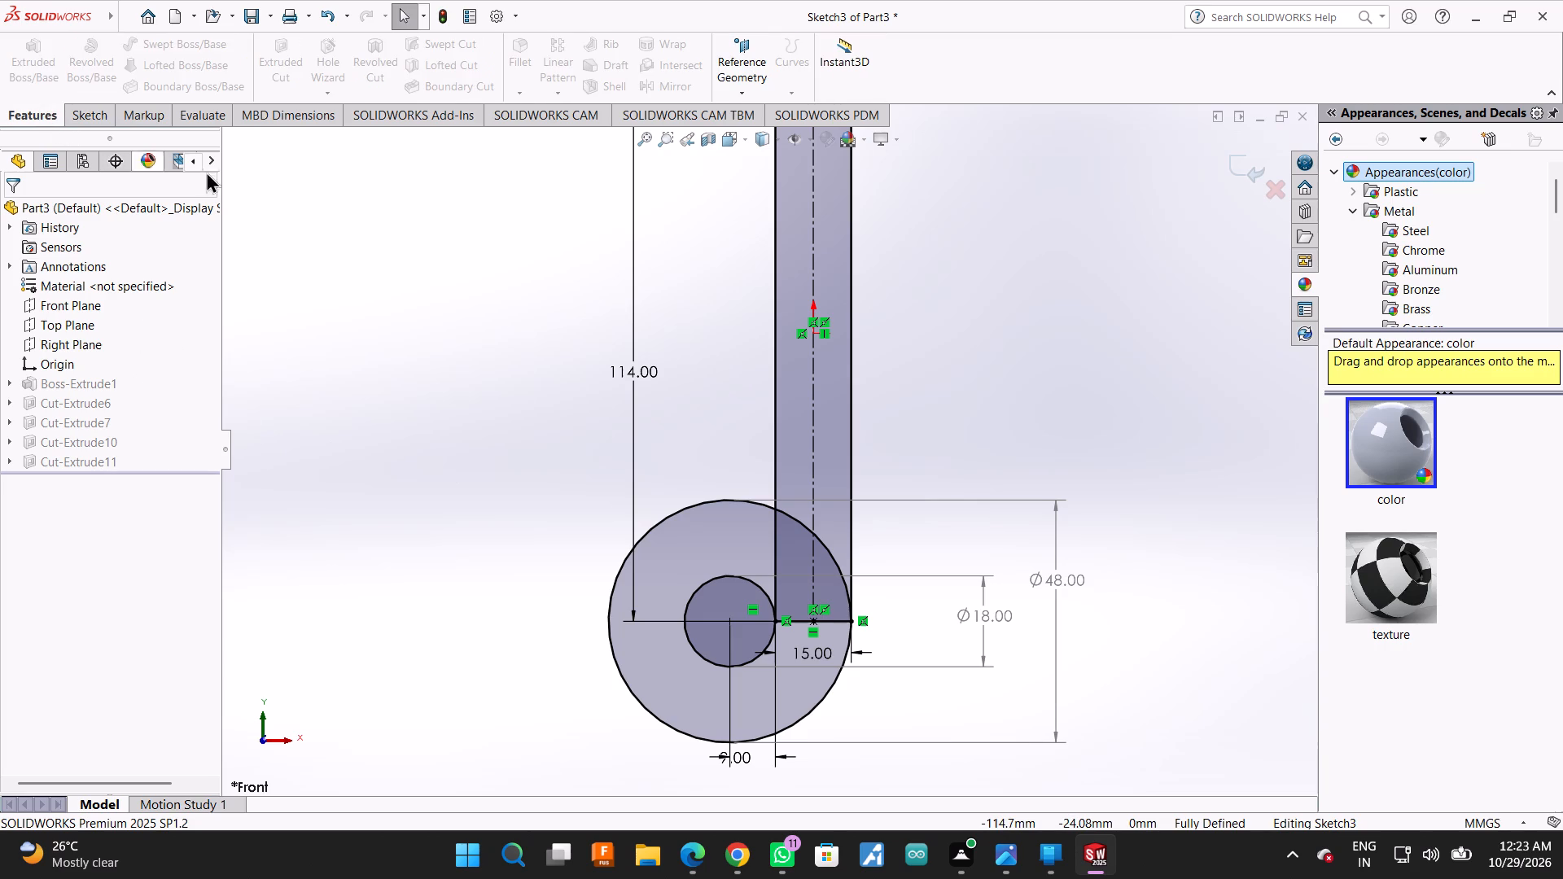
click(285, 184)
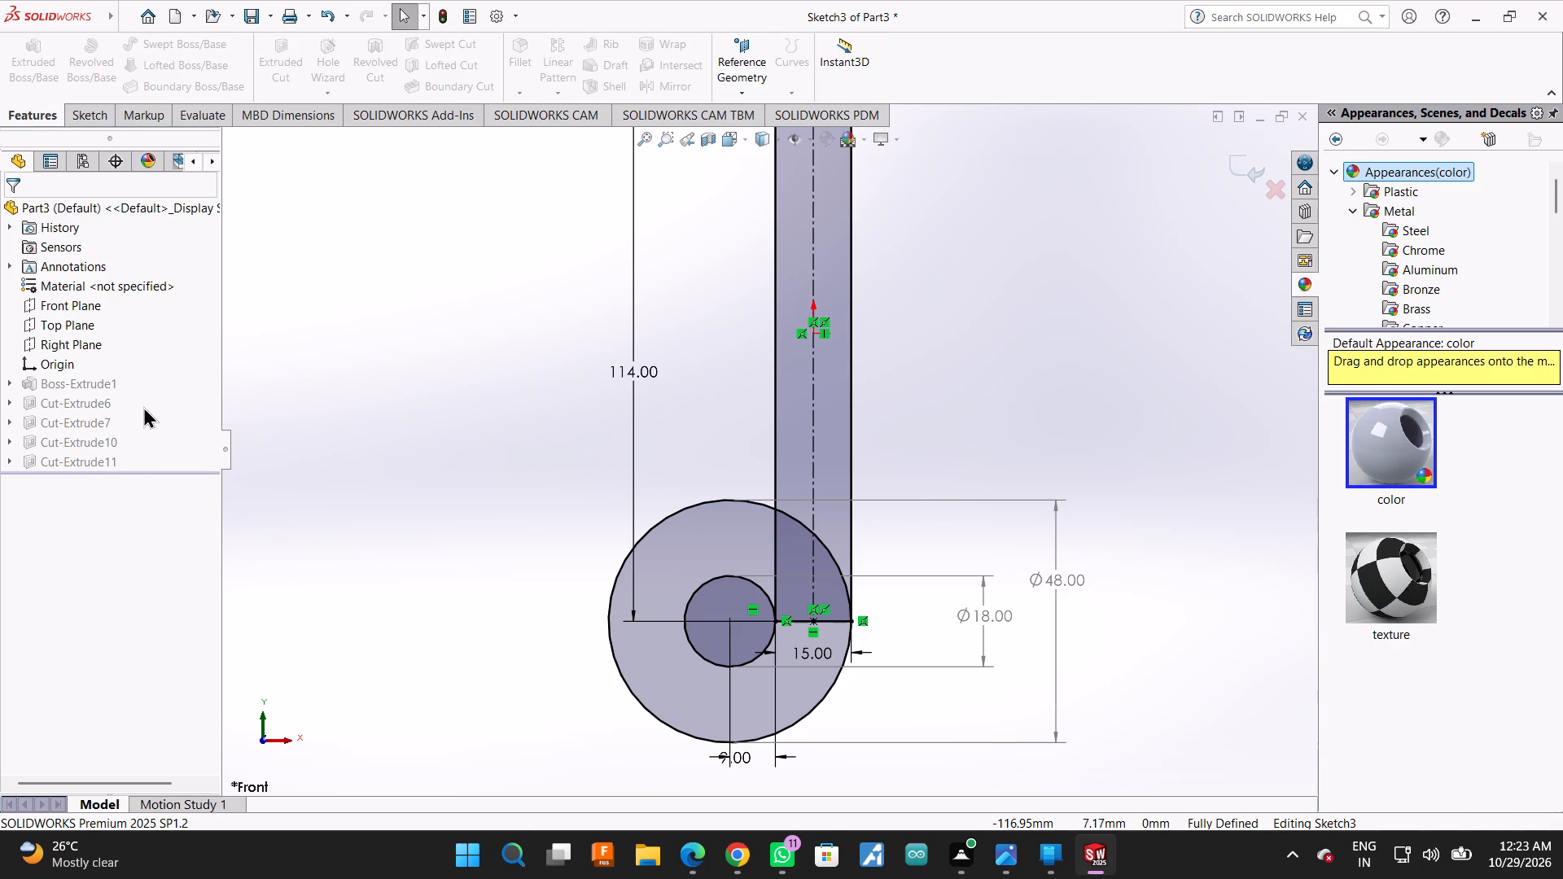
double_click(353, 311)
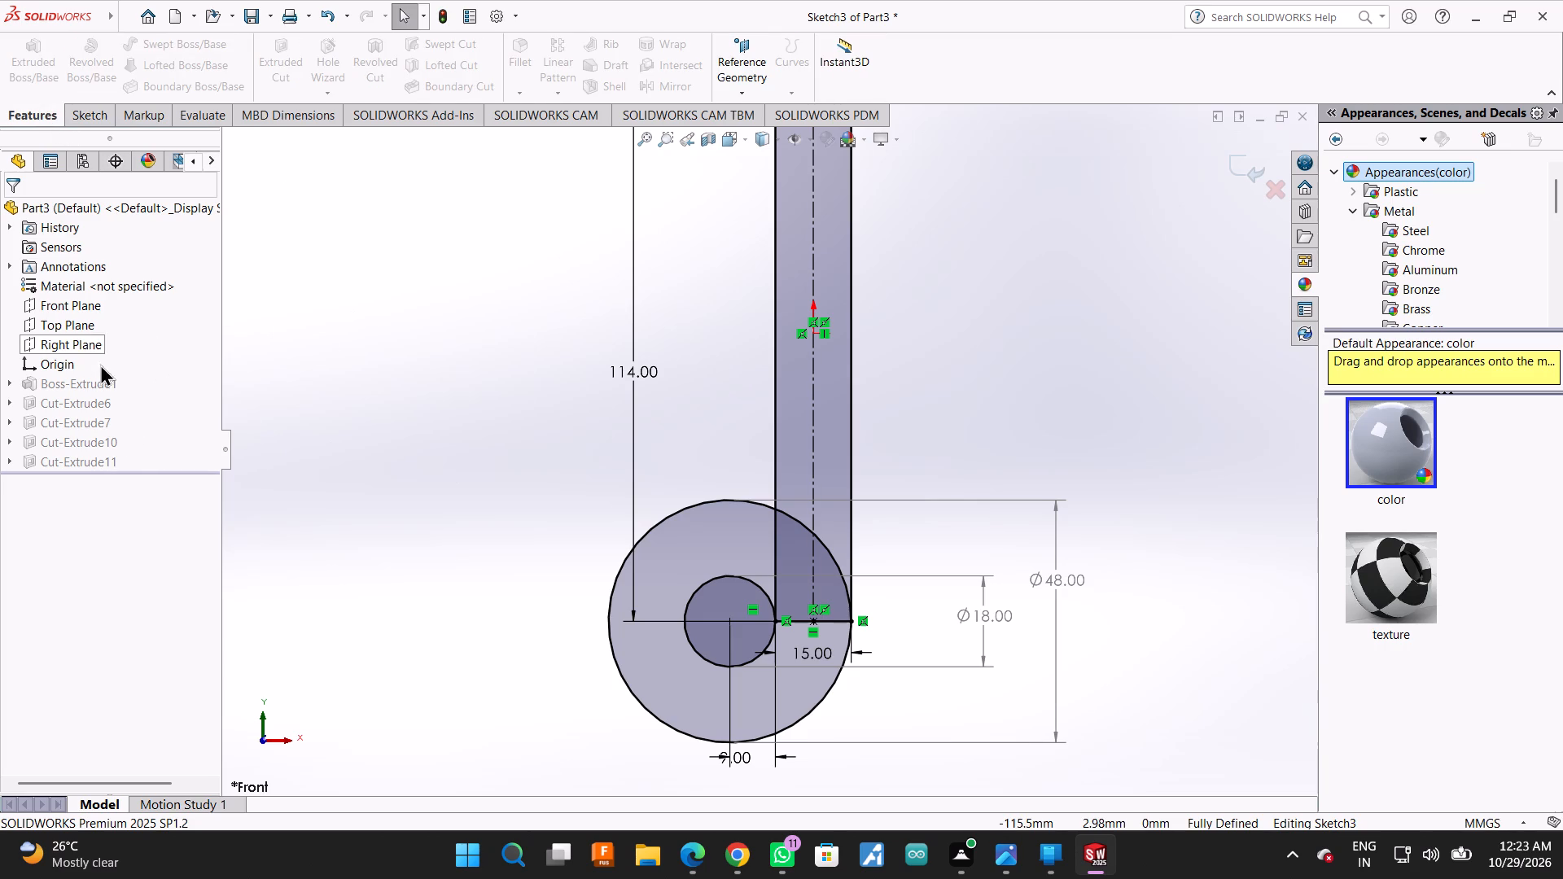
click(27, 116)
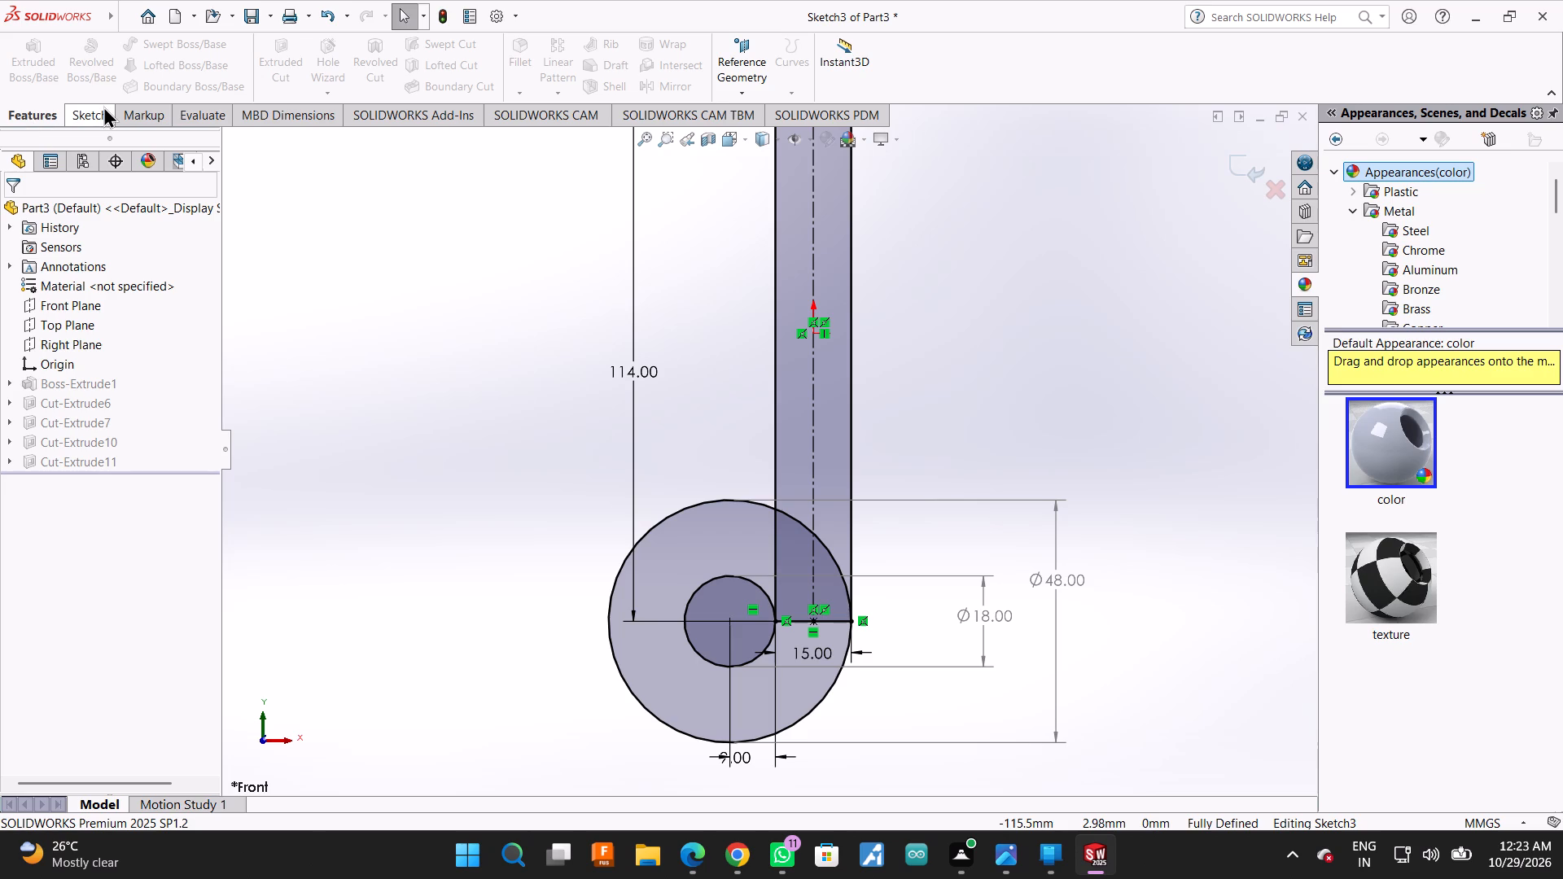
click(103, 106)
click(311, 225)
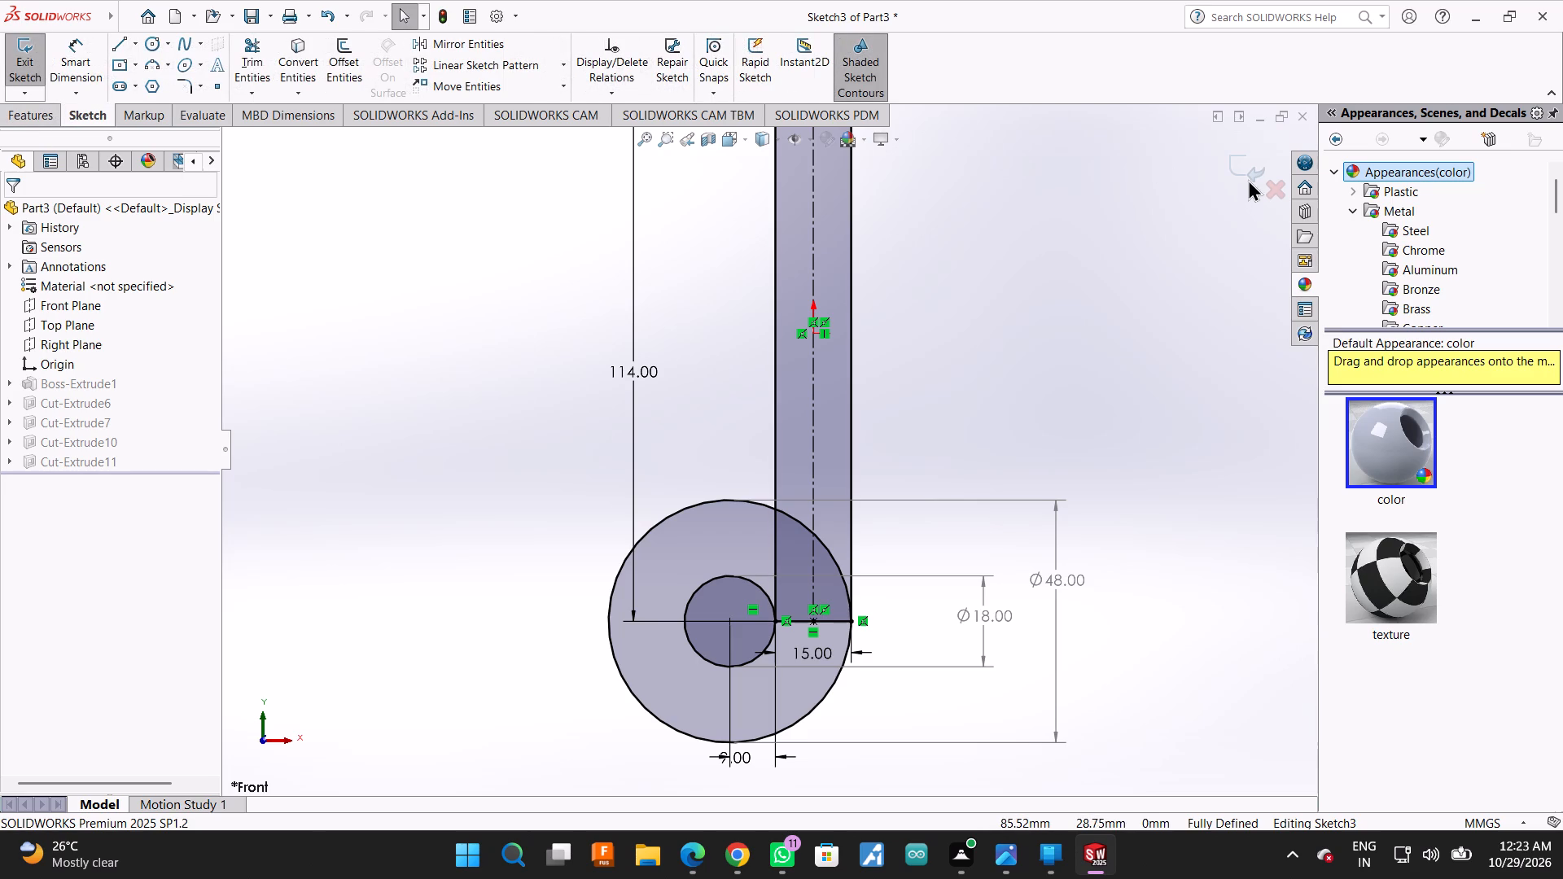
Try to exit the base sketch and check it for Base Extrude feature usage.
click(1251, 173)
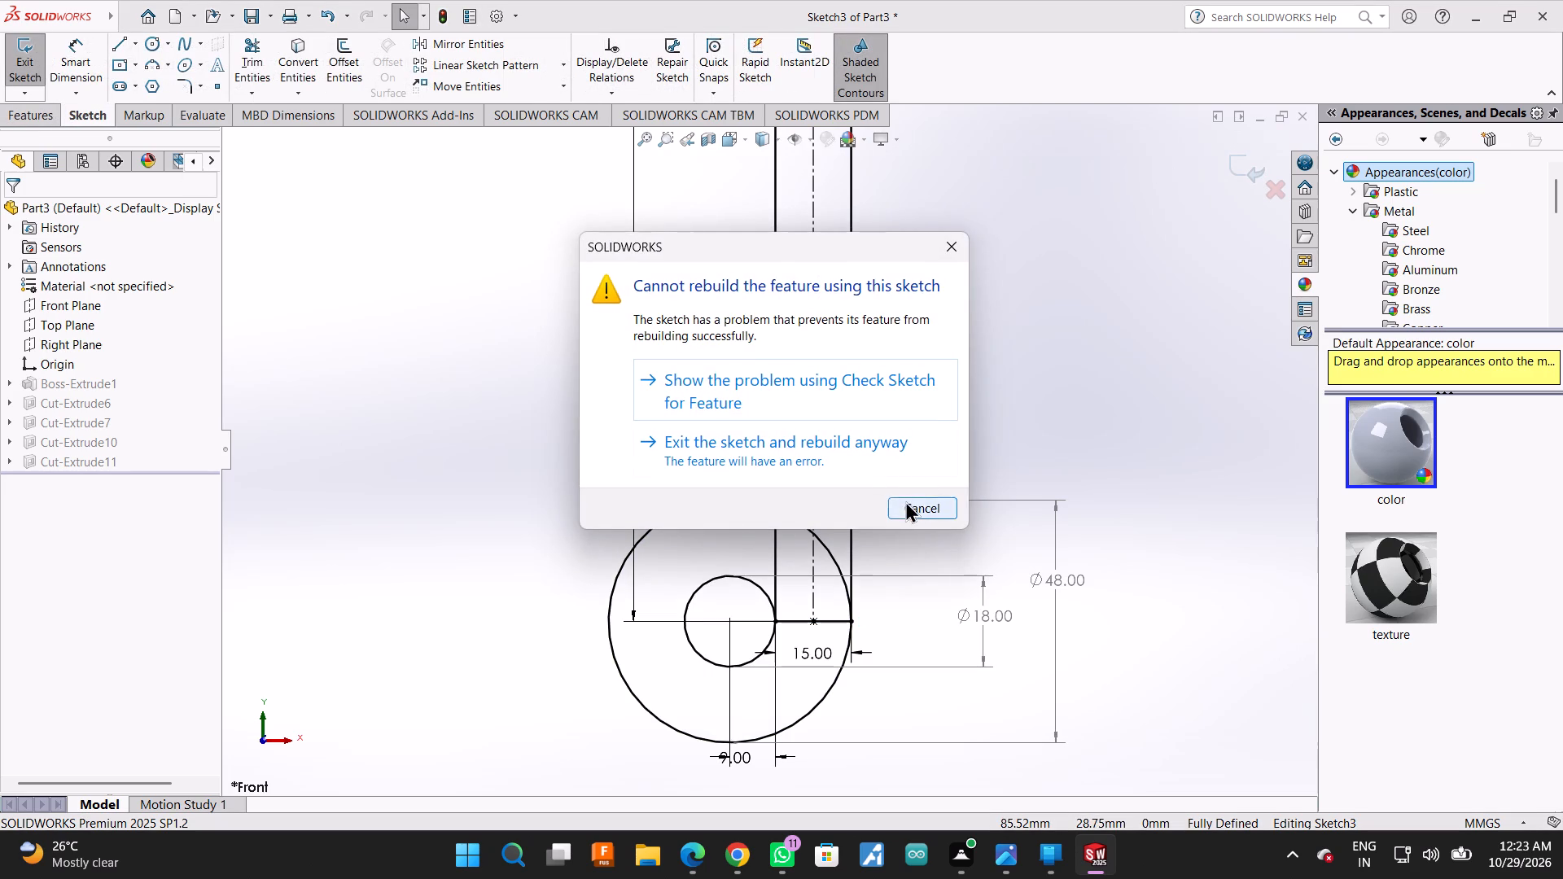
click(870, 400)
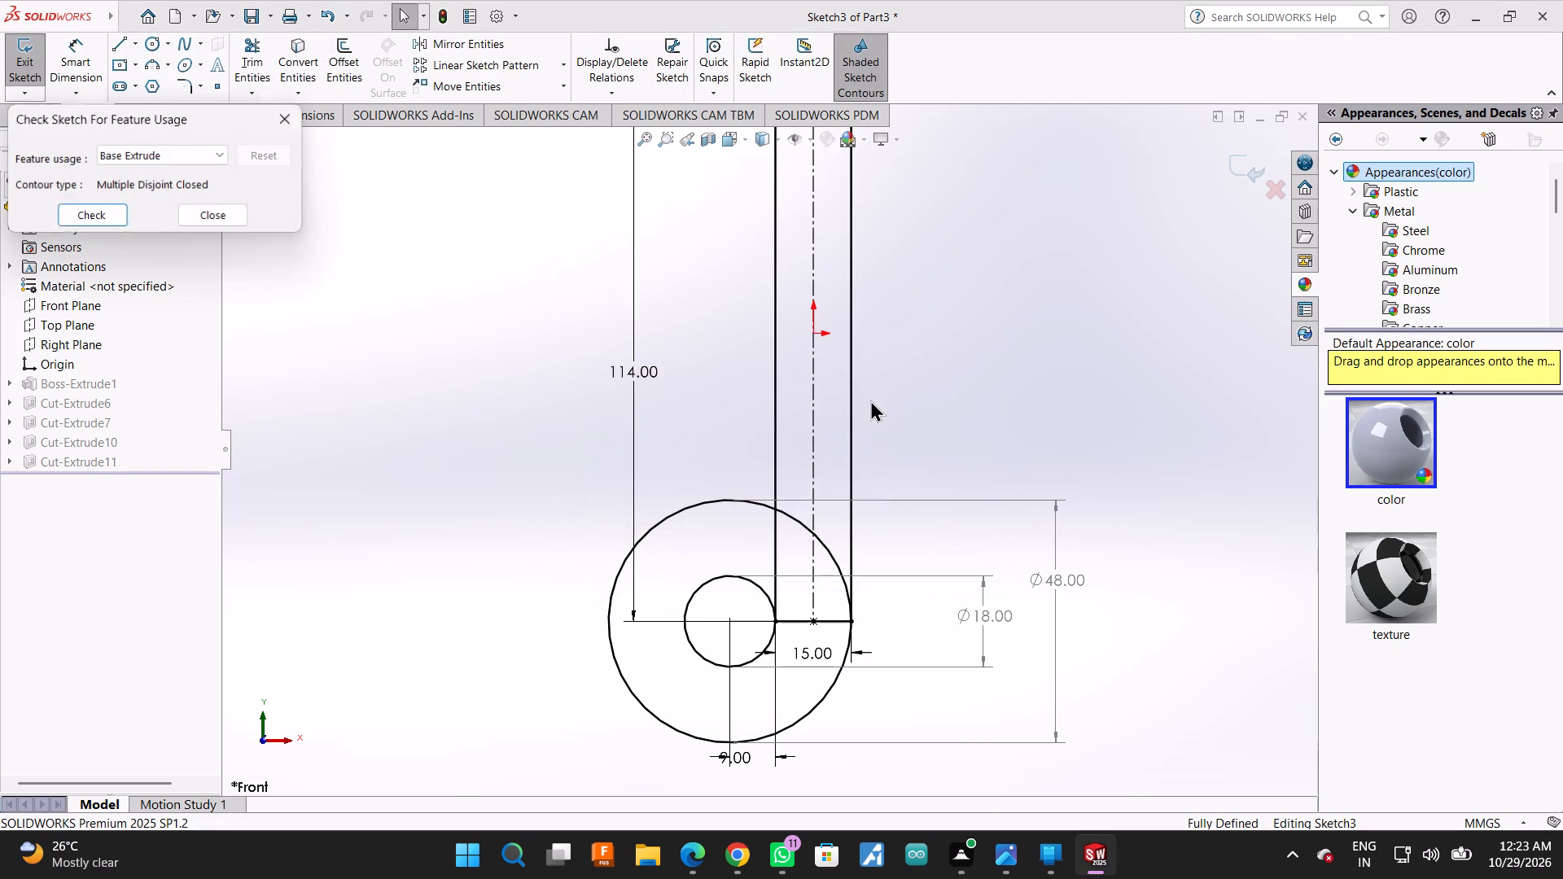
click(878, 437)
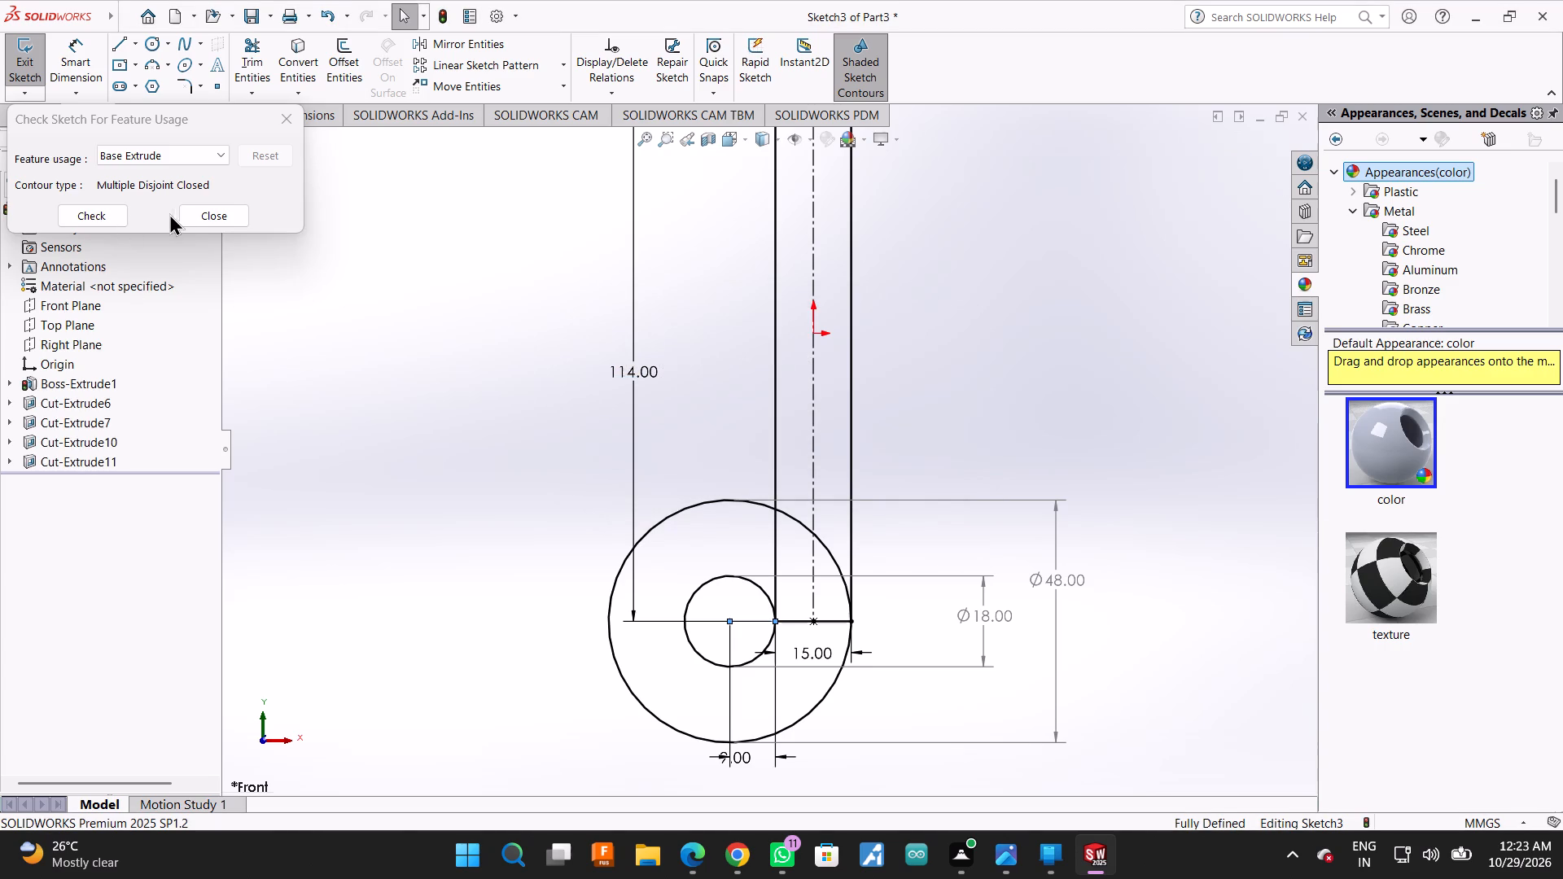
click(190, 214)
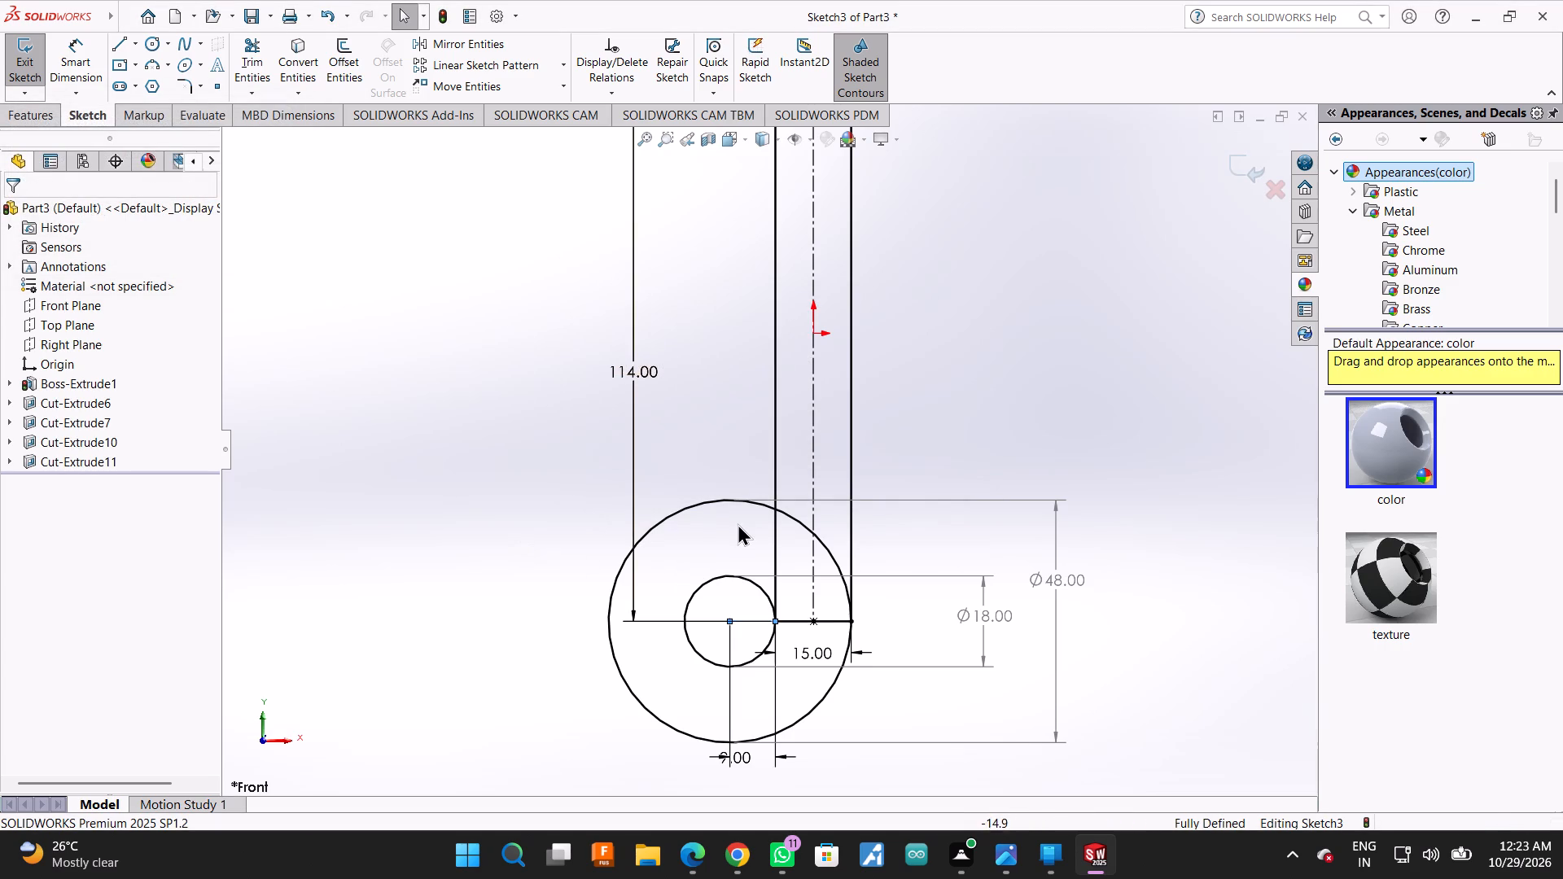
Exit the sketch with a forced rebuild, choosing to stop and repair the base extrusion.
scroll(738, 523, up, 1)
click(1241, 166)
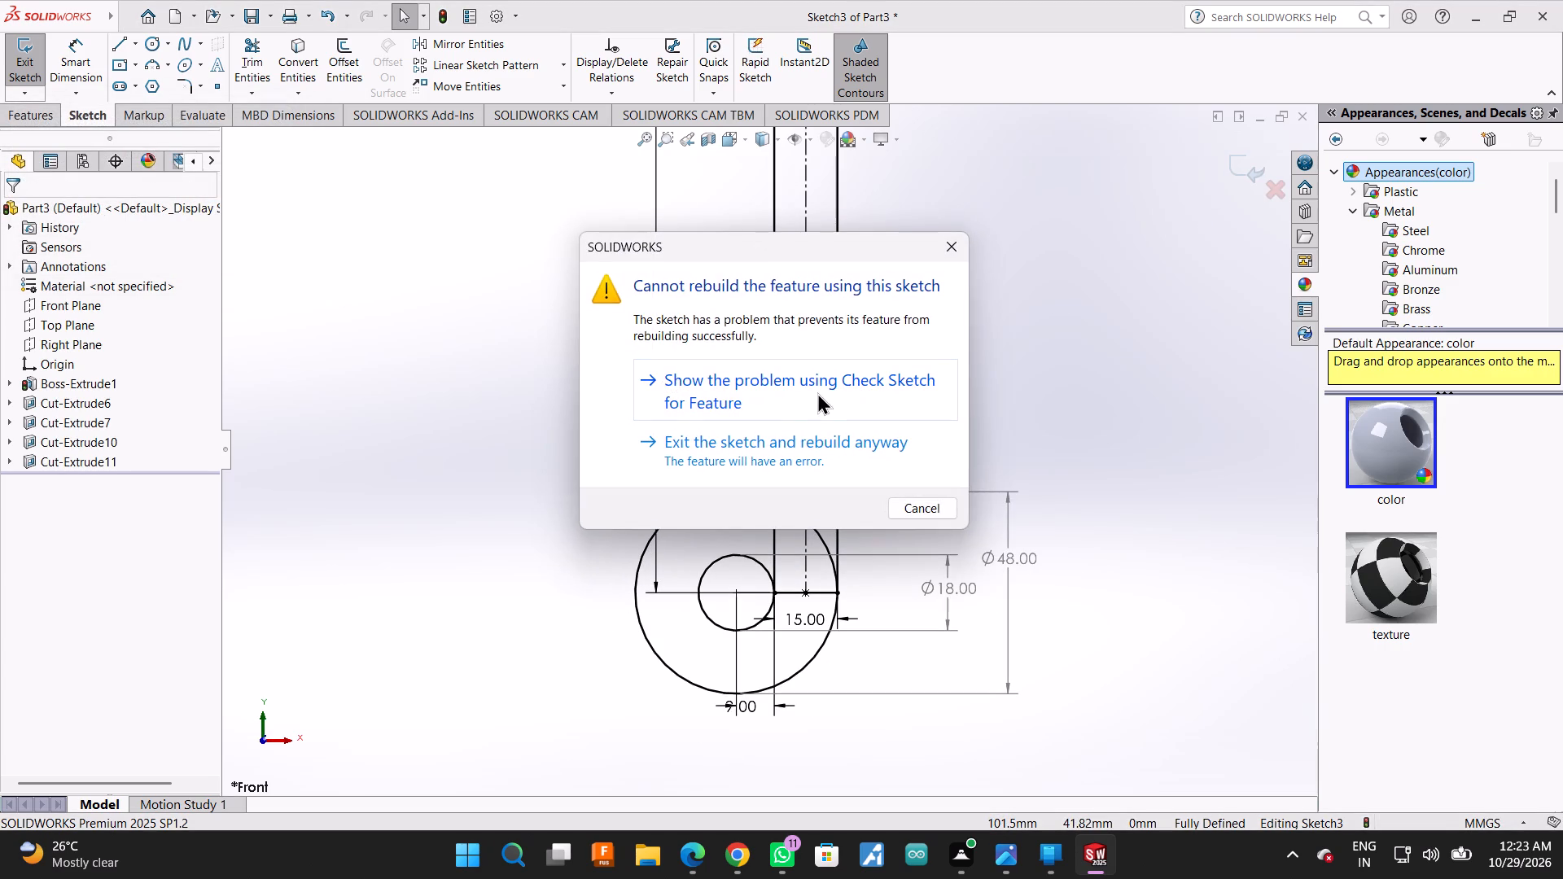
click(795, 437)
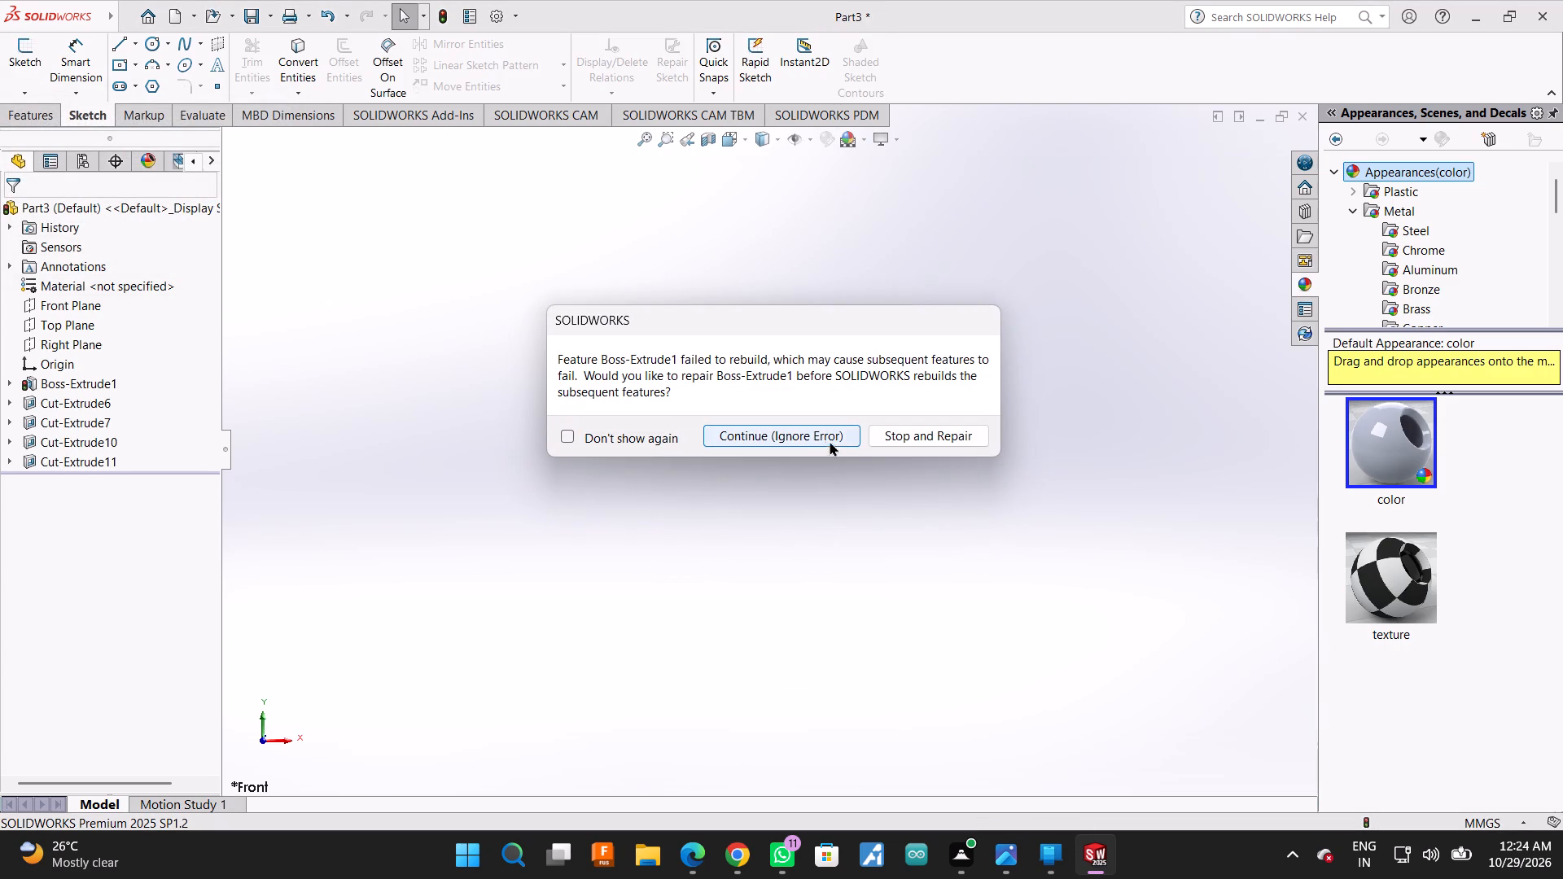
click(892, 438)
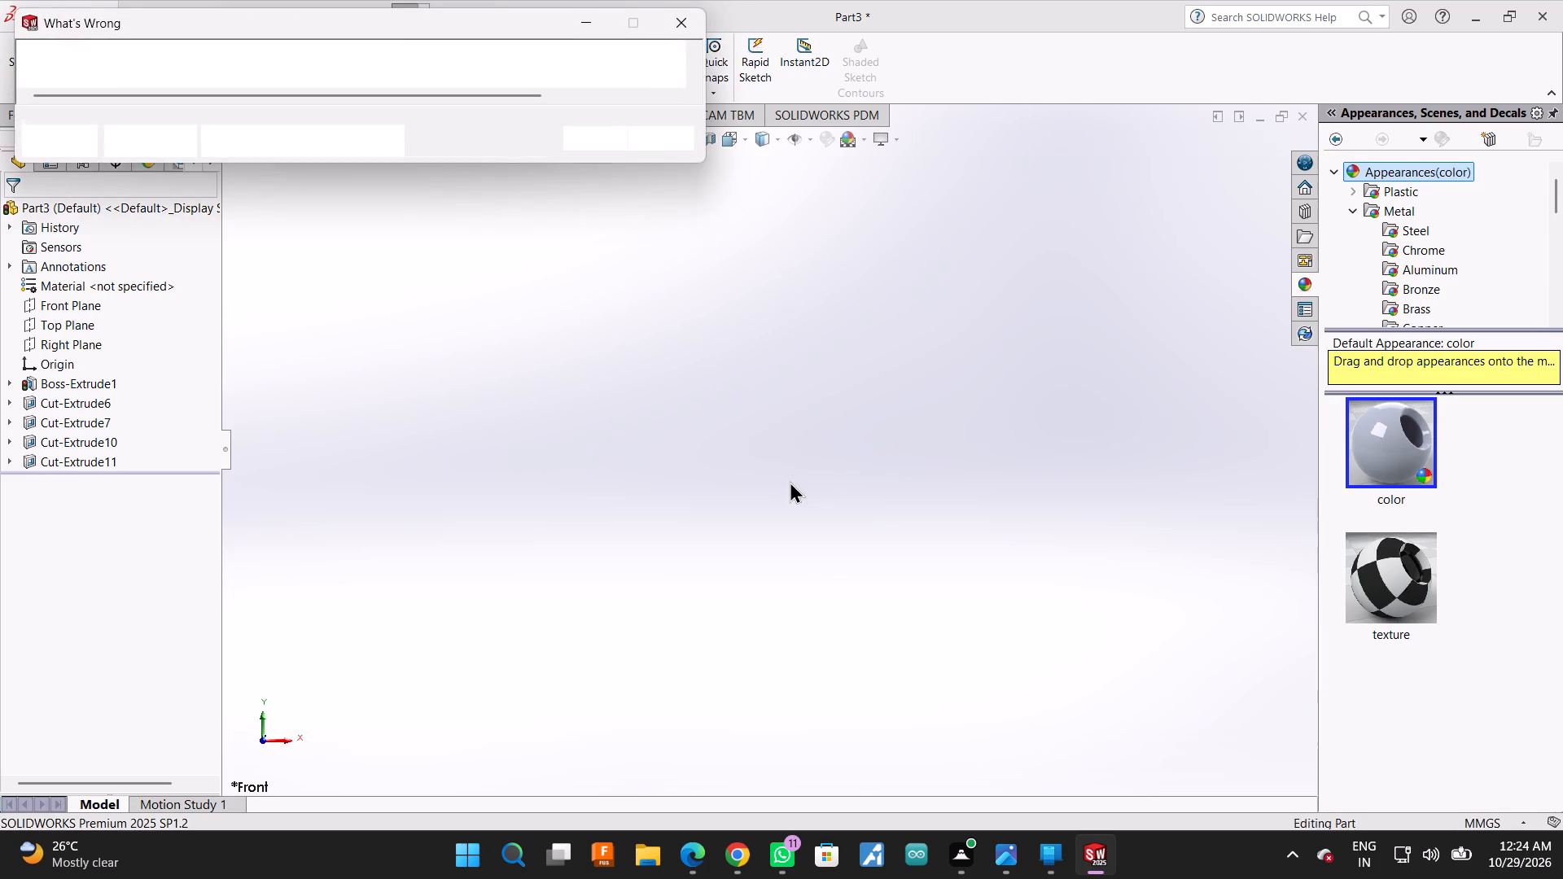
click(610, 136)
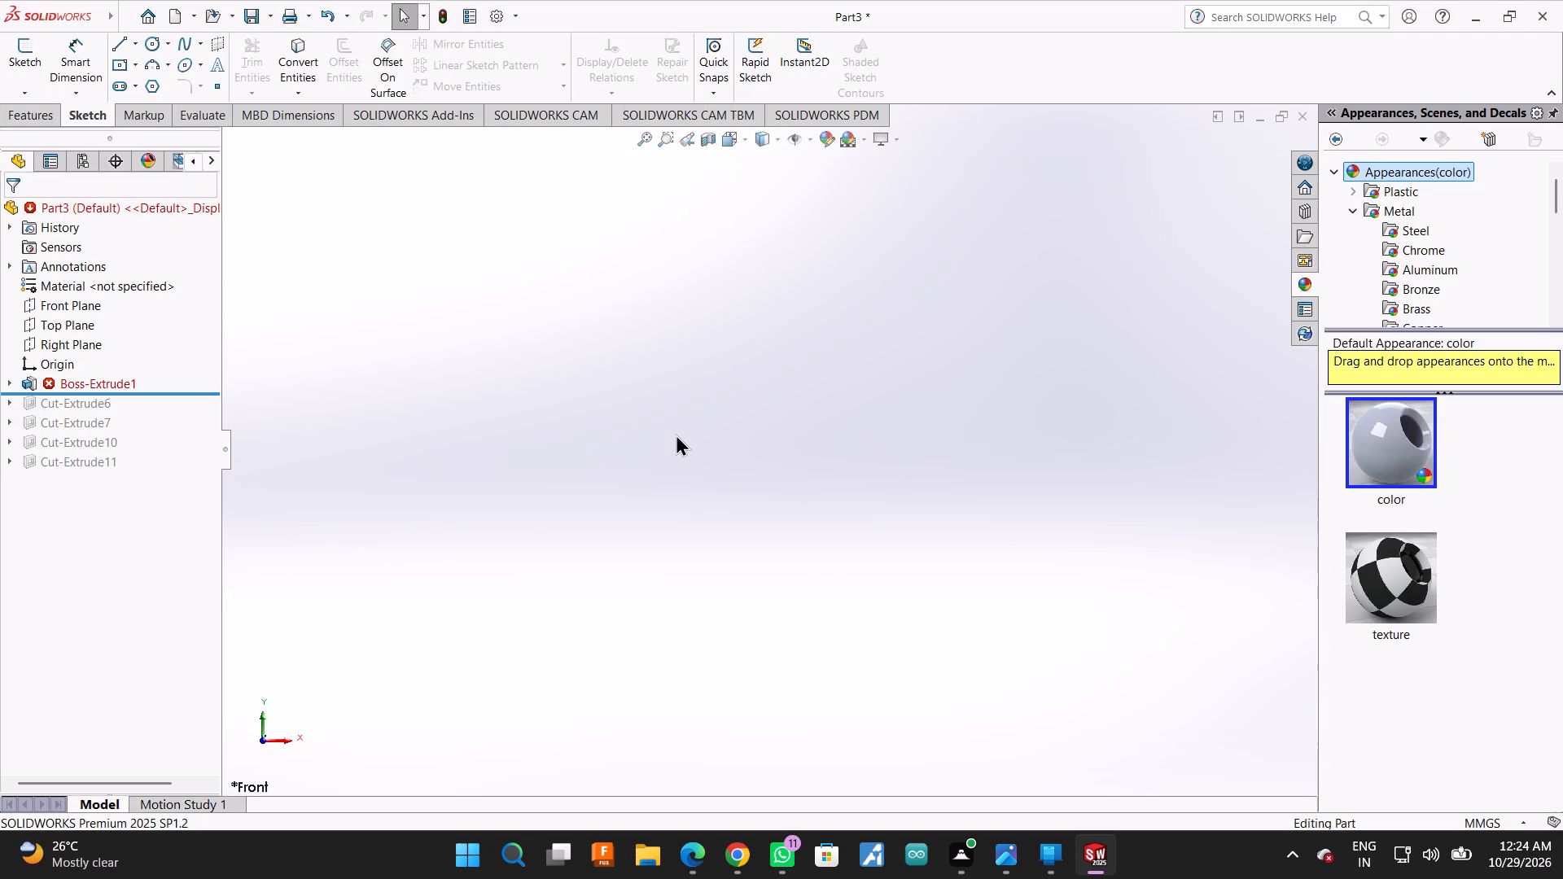
Undo the base sketch edits back through the diameter dimensions, both circles and the 9 mm line, restoring the plain rectangular extrusion.
key(ctrl+z)
key(ctrl+z)
key(ctrl+z)
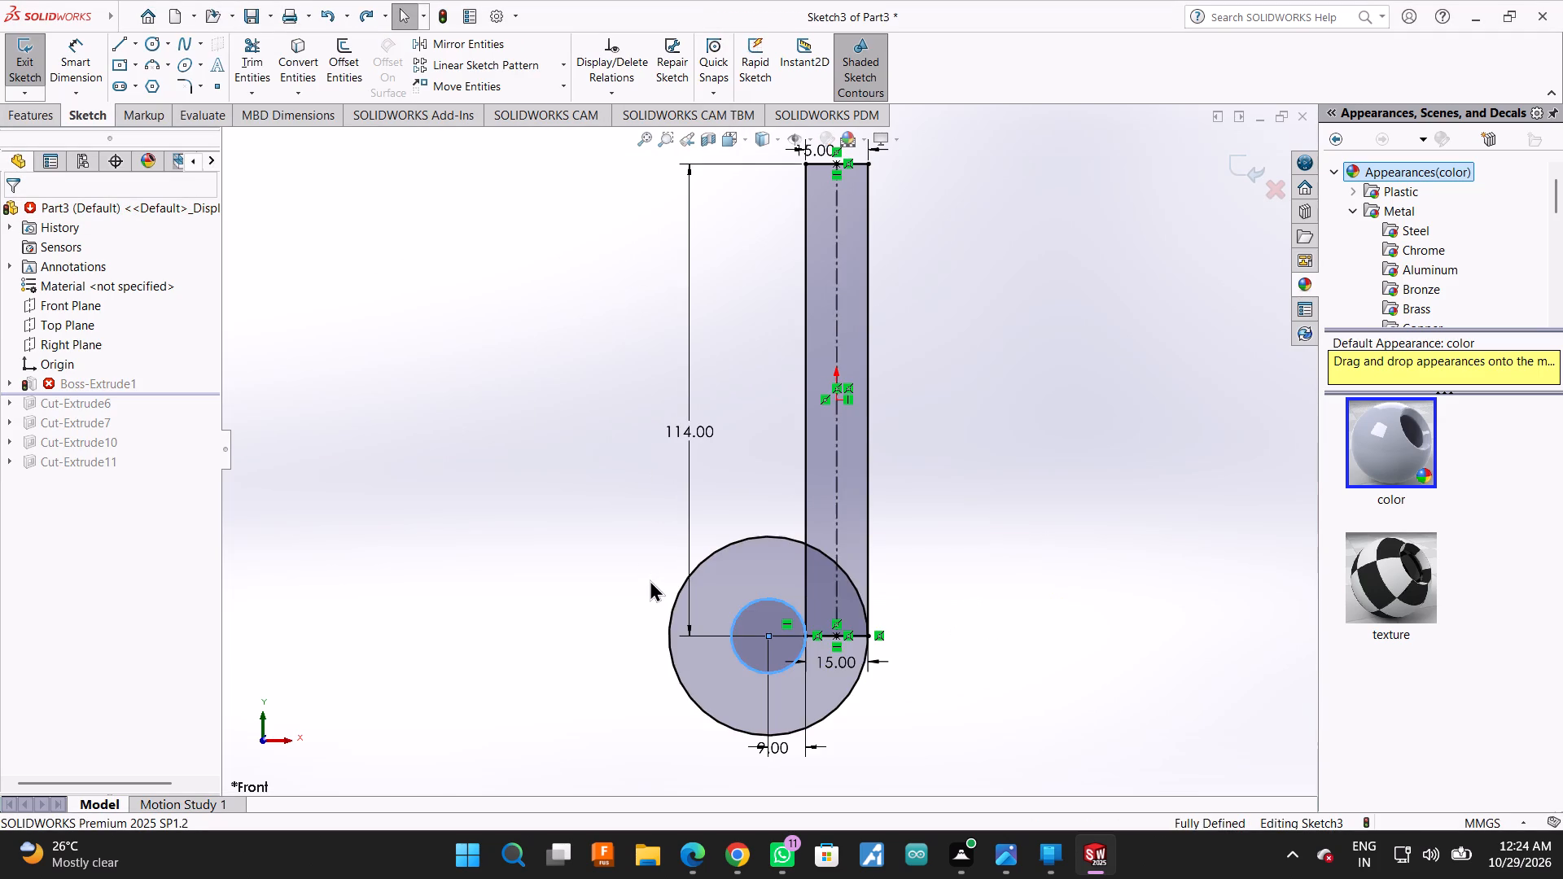
key(ctrl+z)
key(ctrl+z)
key(ctrl+z)
key(ctrl+z)
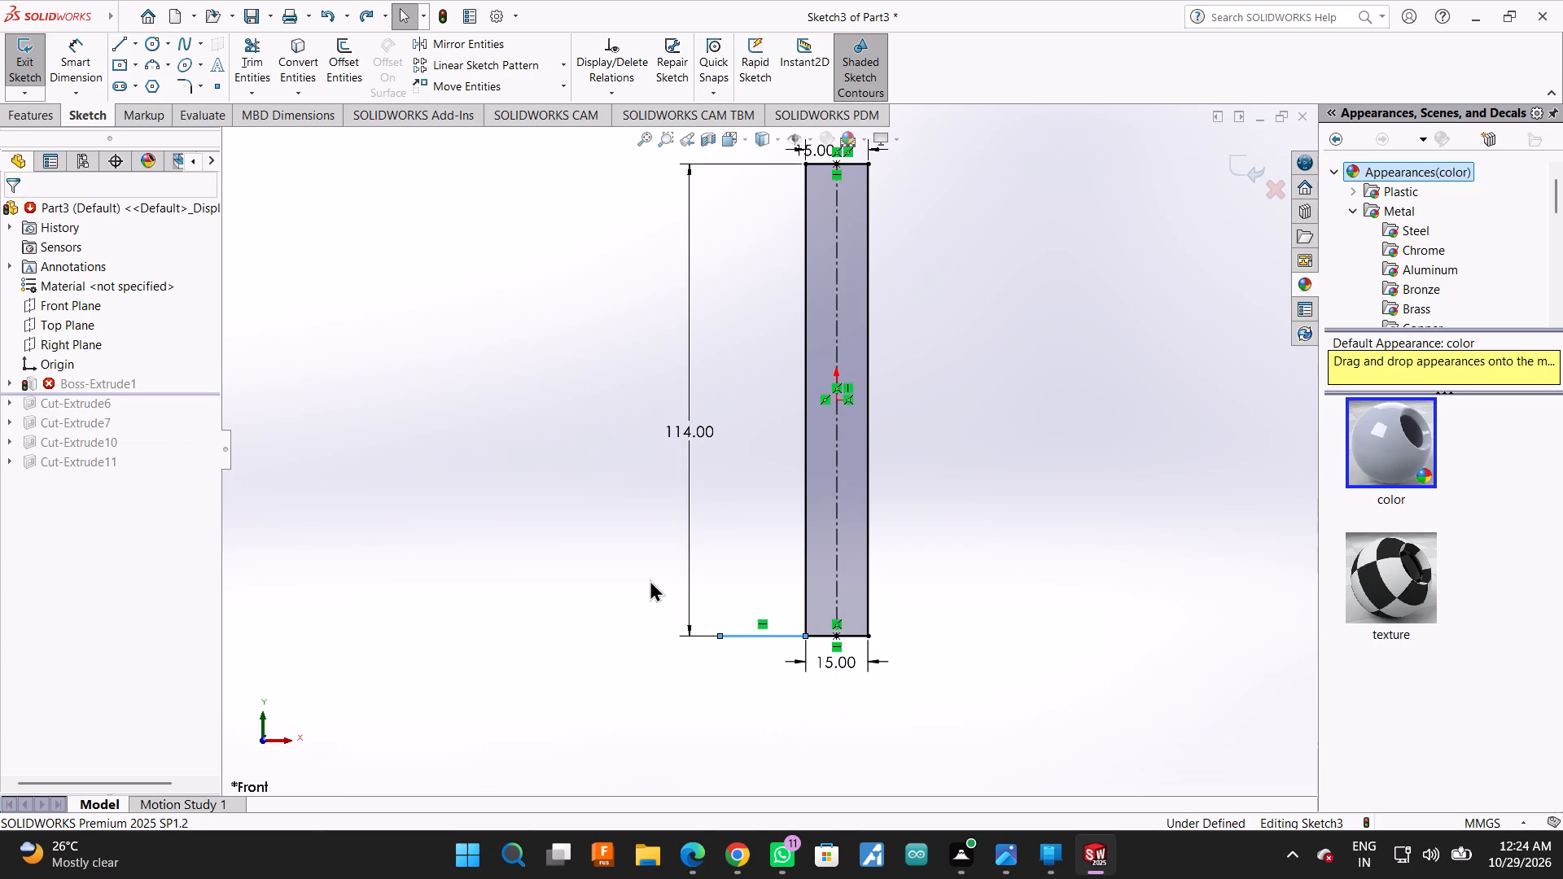
key(ctrl+z)
key(ctrl+z)
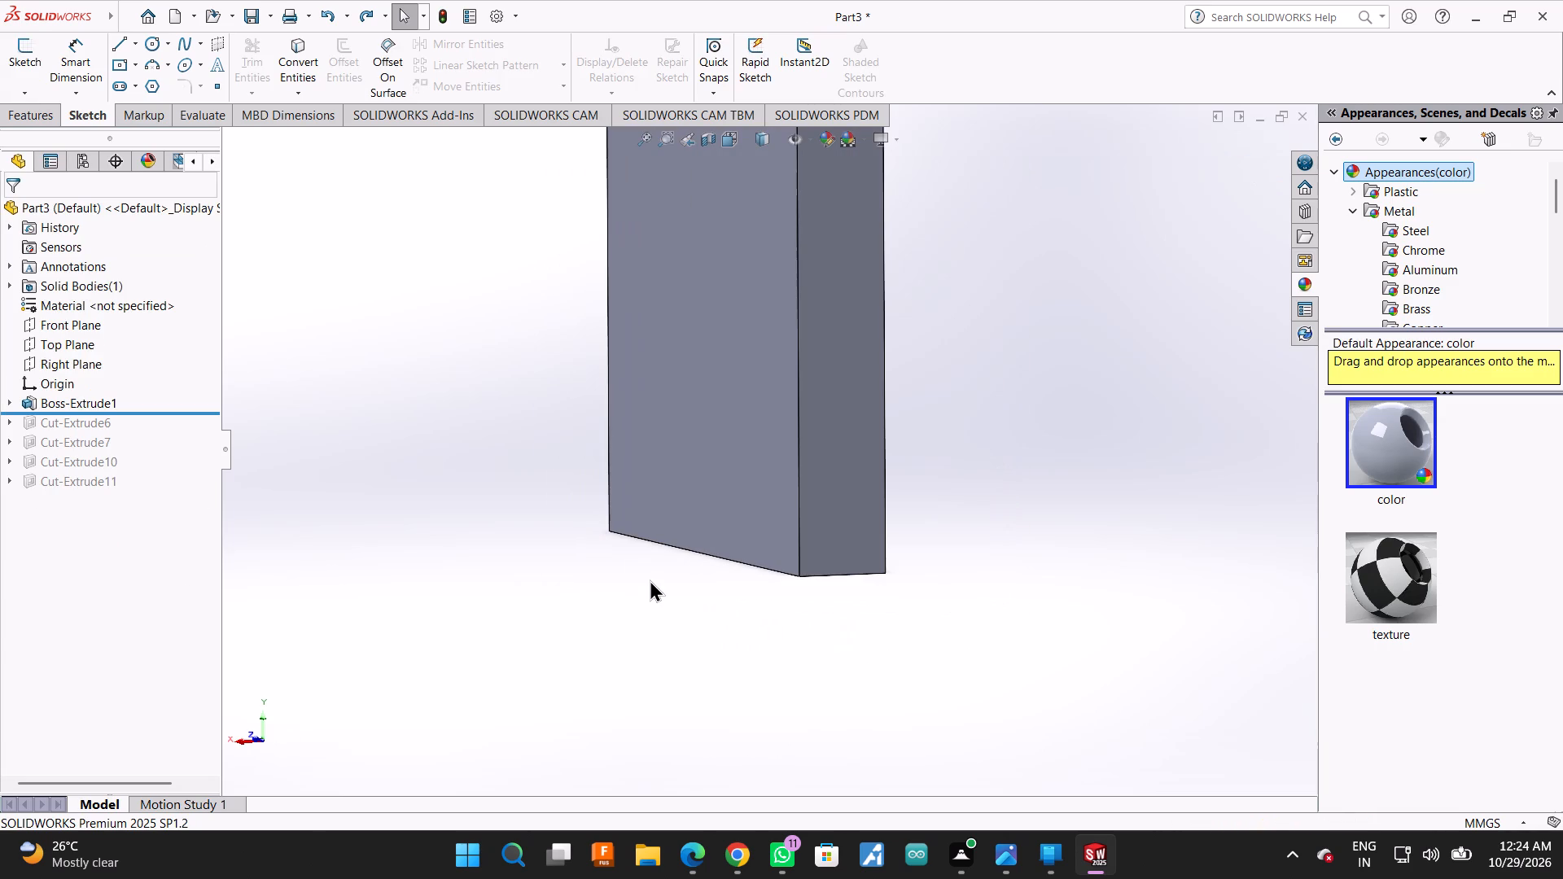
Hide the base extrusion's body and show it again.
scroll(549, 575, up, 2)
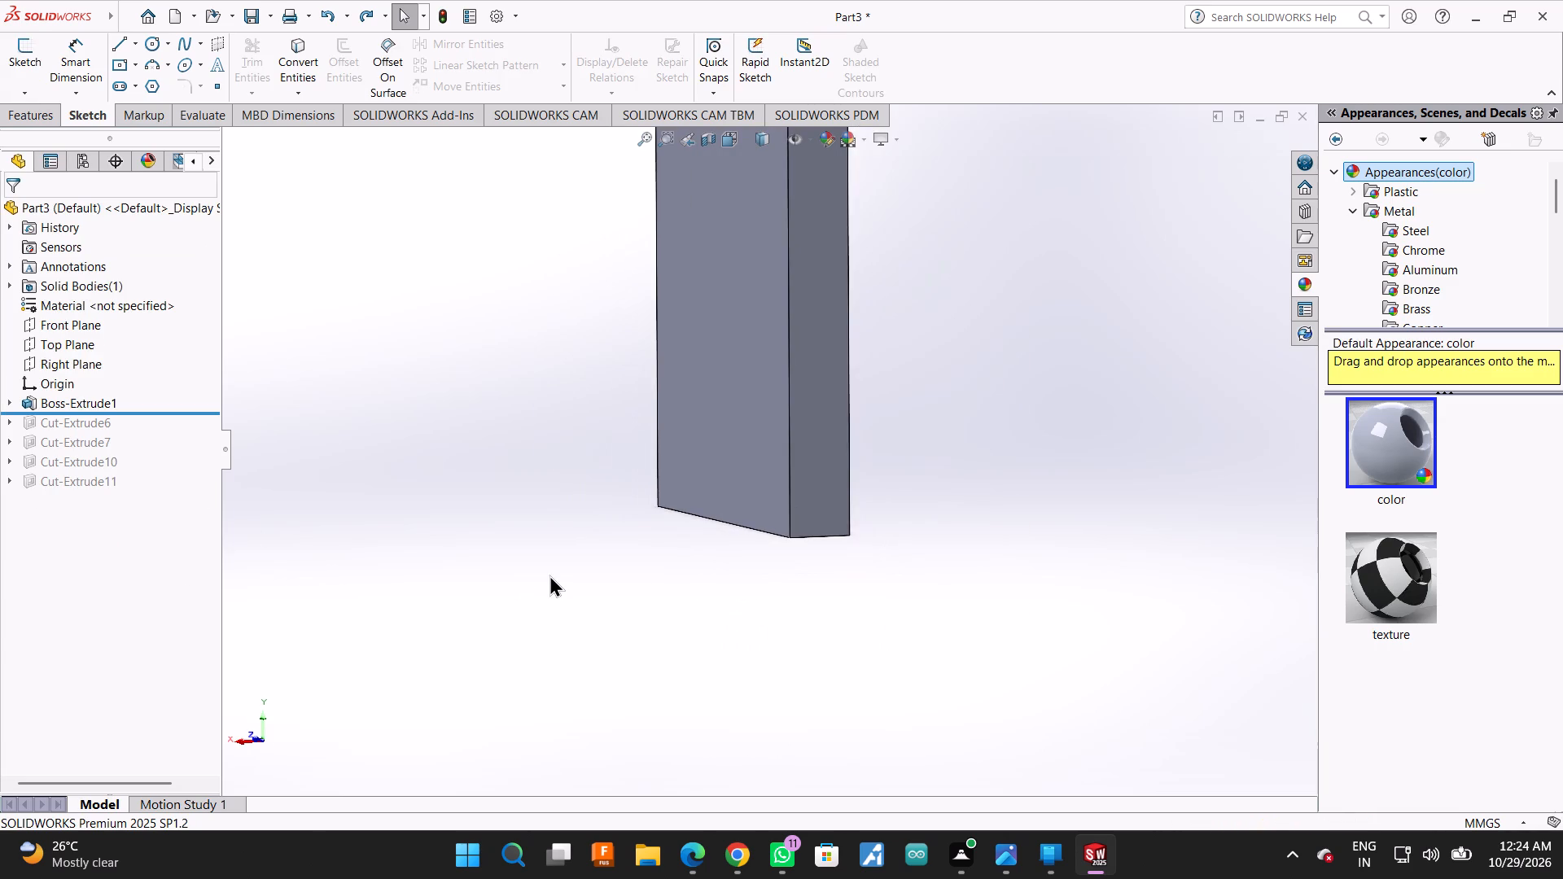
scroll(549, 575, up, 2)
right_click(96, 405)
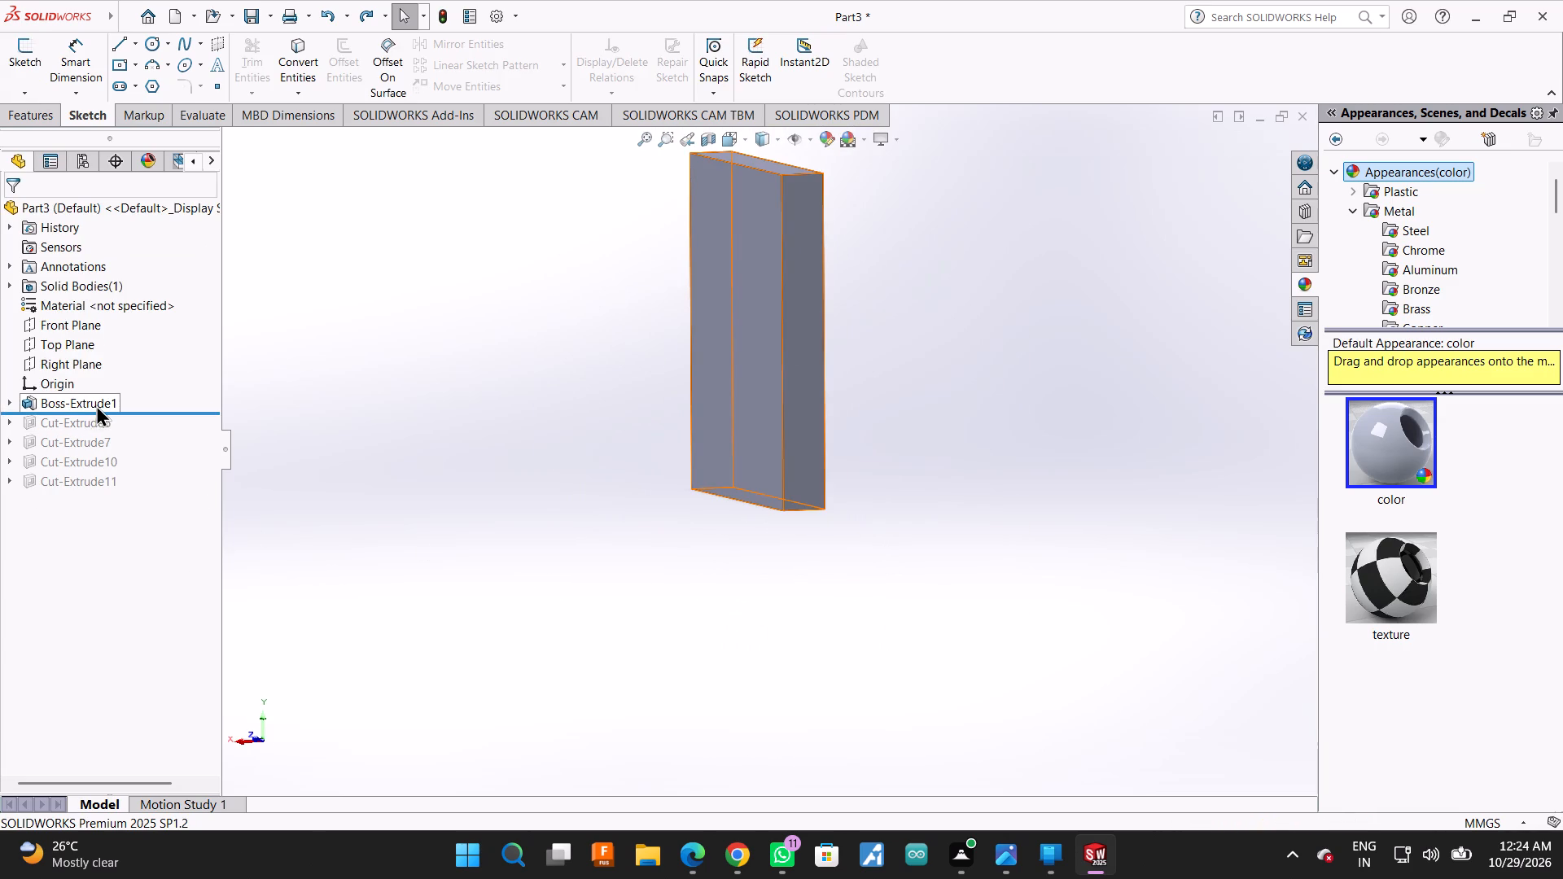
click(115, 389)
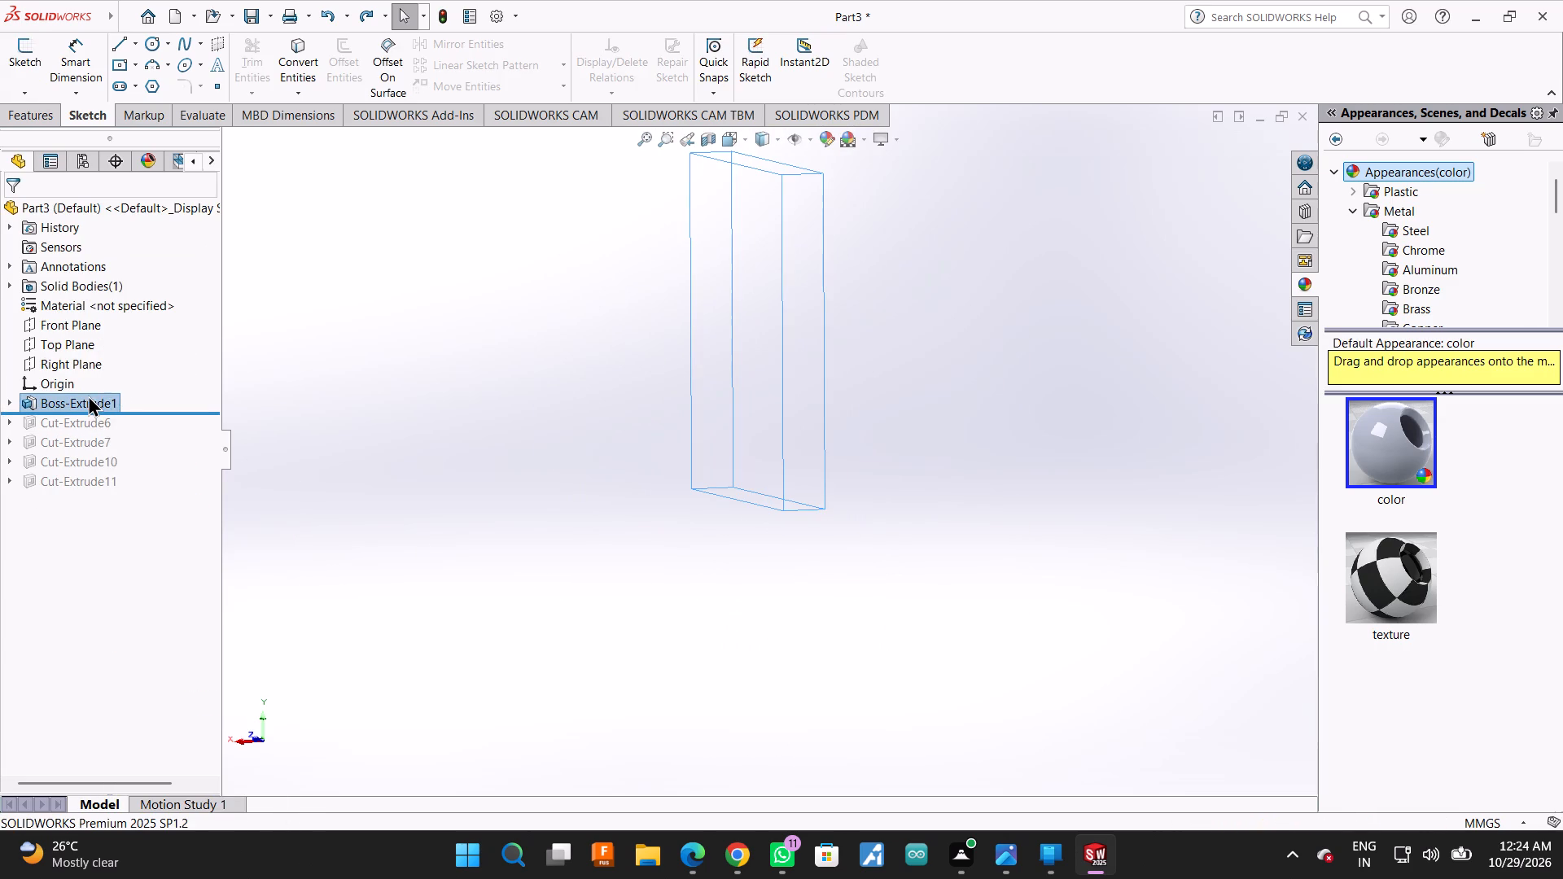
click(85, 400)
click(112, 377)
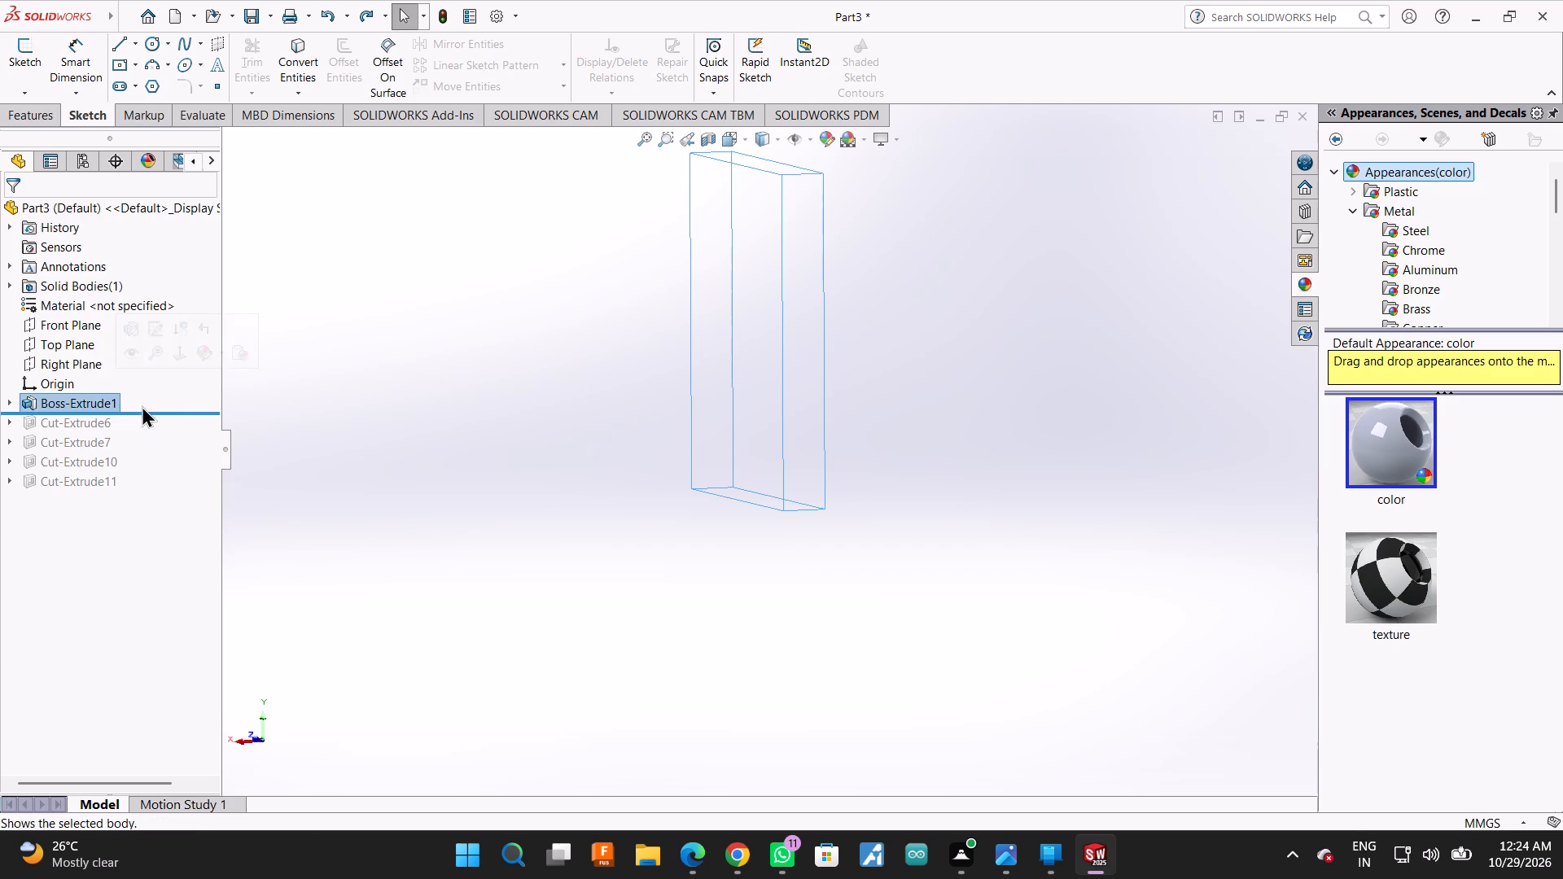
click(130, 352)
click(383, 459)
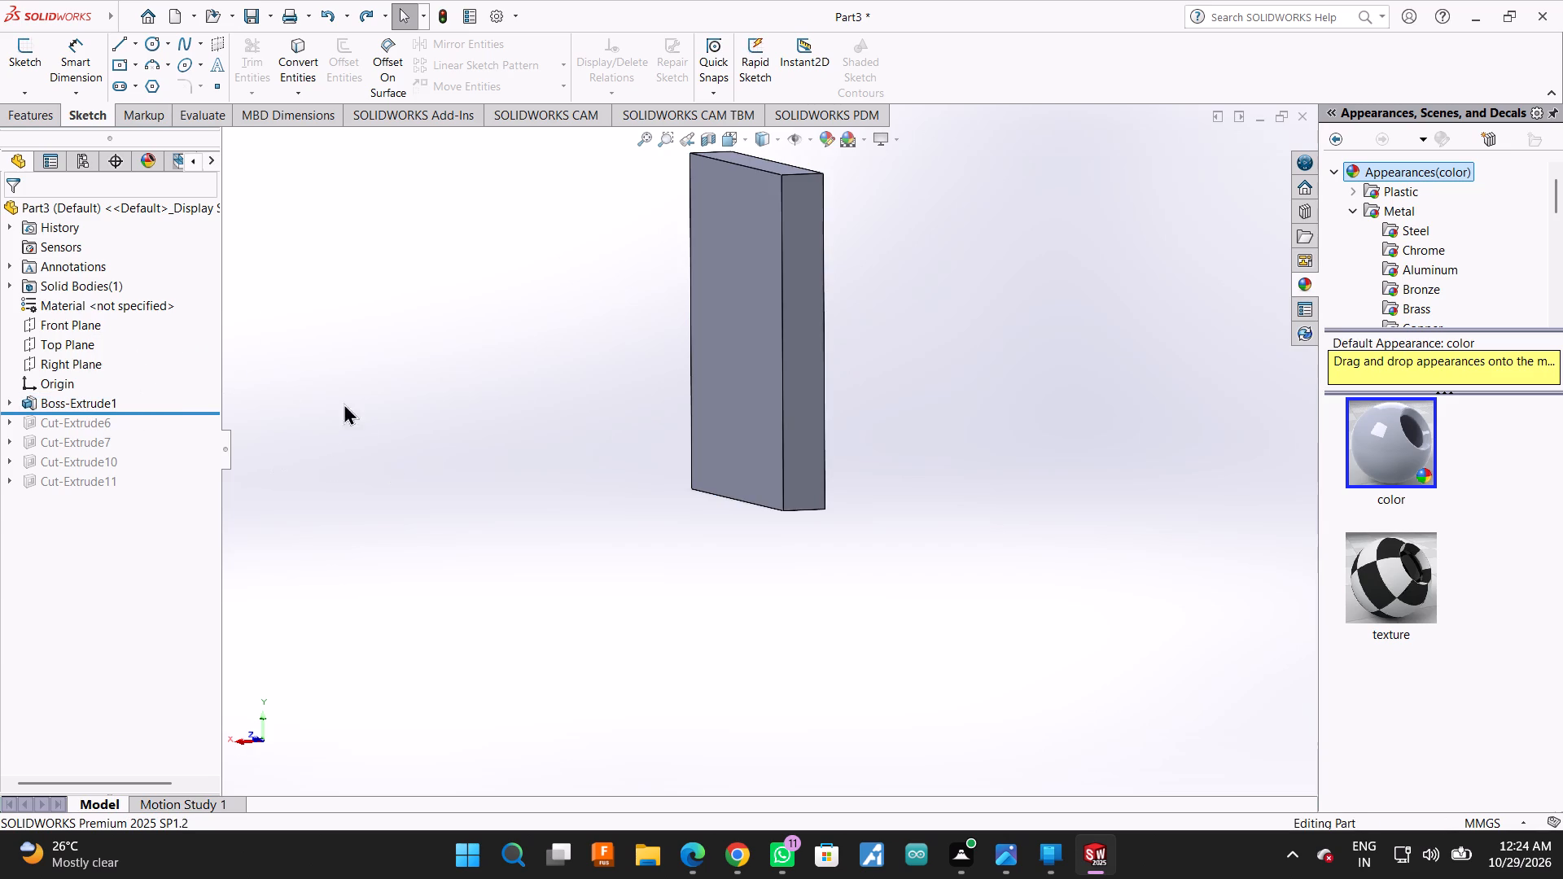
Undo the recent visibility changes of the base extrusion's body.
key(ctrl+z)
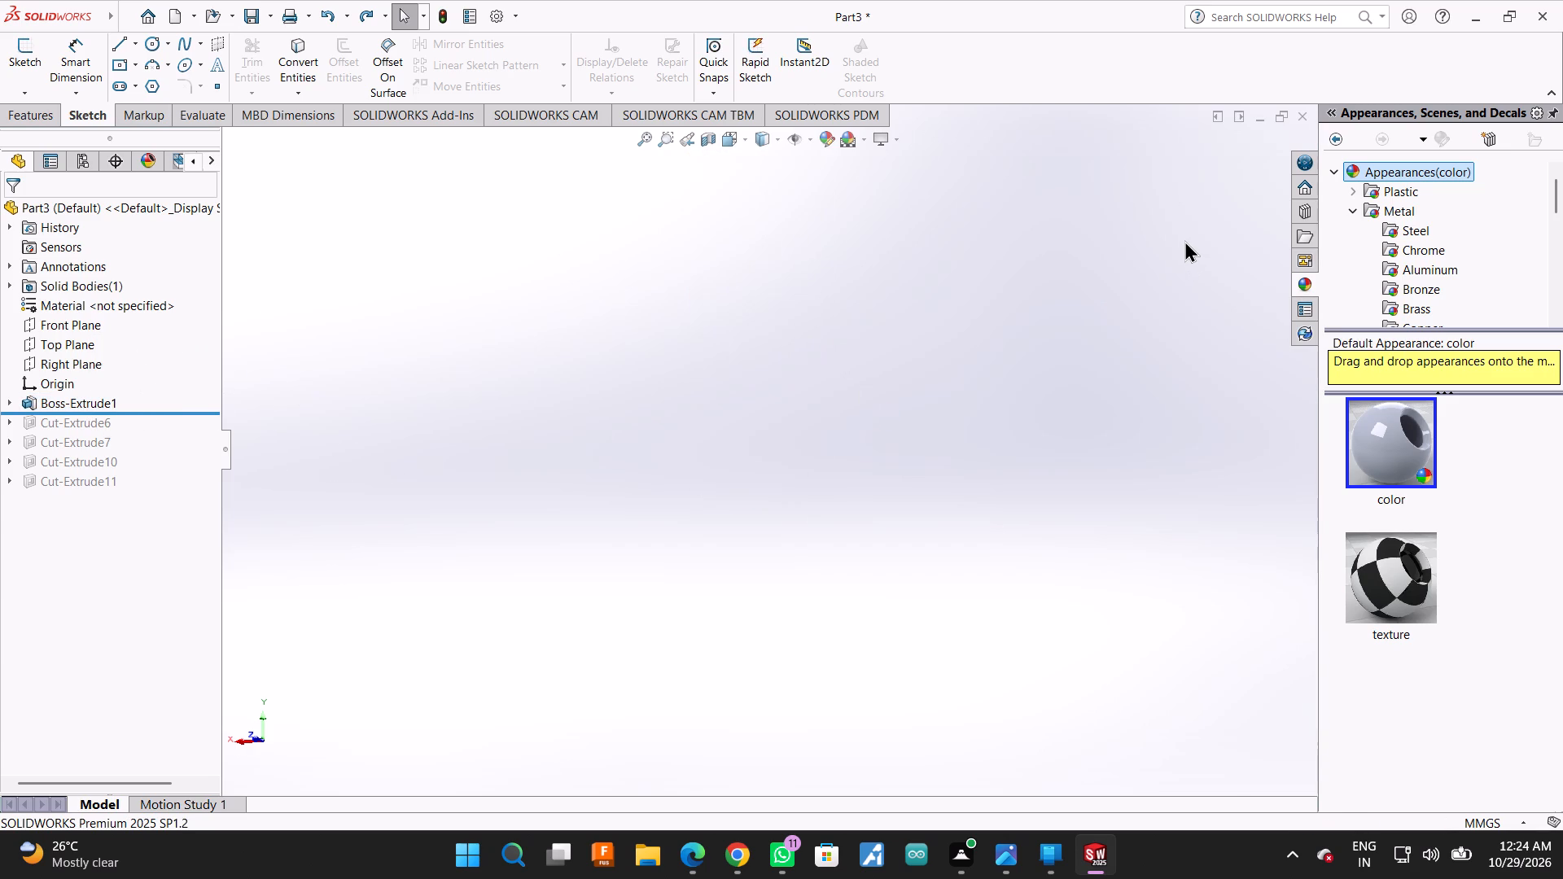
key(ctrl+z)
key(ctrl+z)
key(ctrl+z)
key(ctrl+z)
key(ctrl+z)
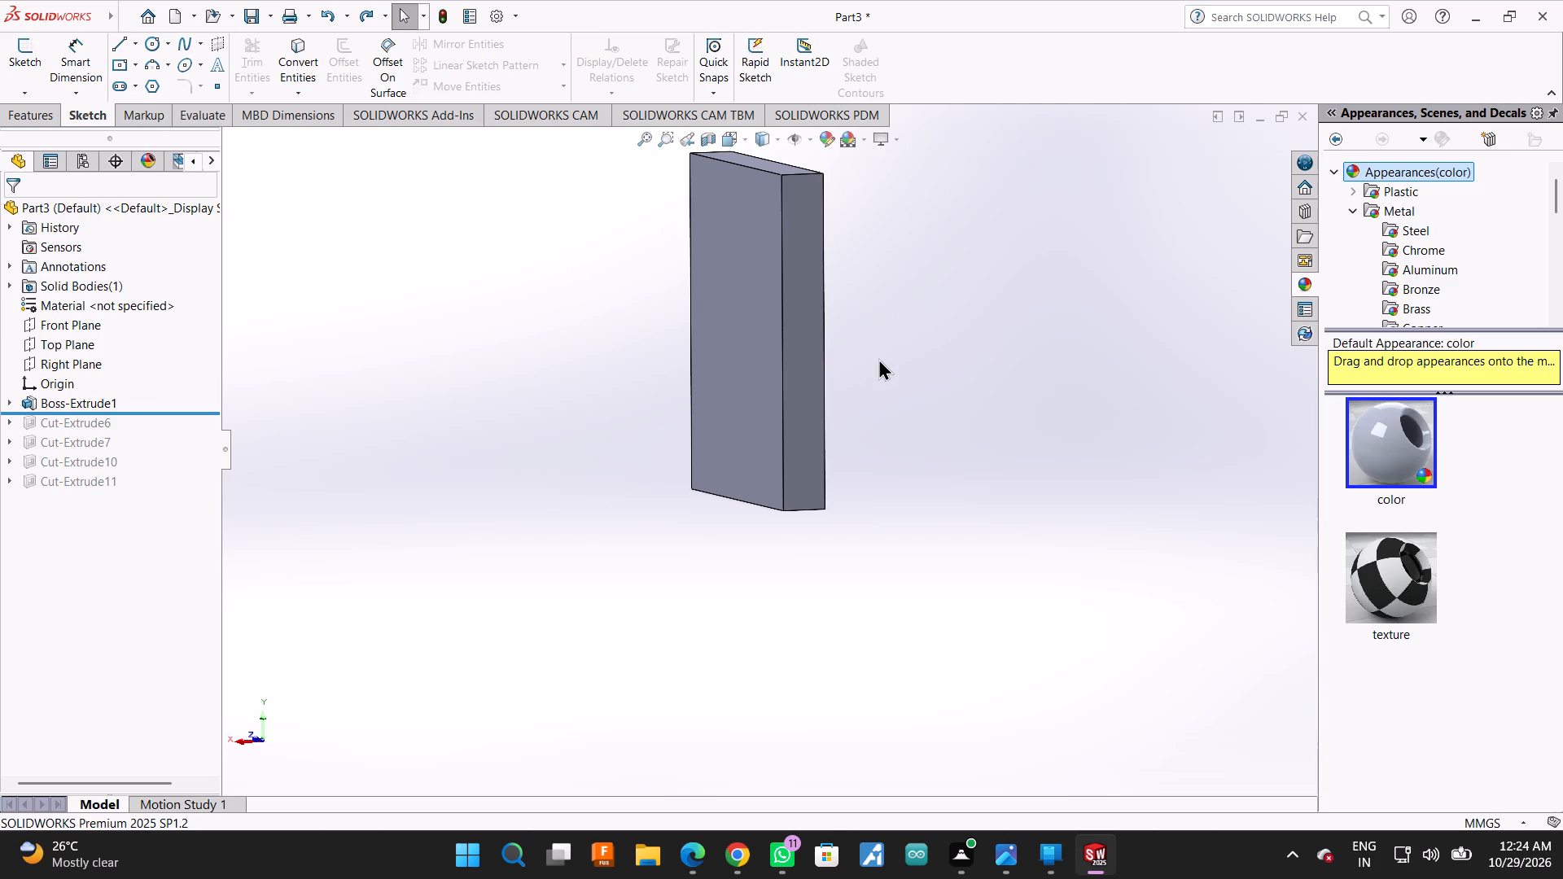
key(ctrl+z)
Roll the model forward to below Cut-Extrude11, bringing back all the cuts.
drag(196, 416, 195, 423)
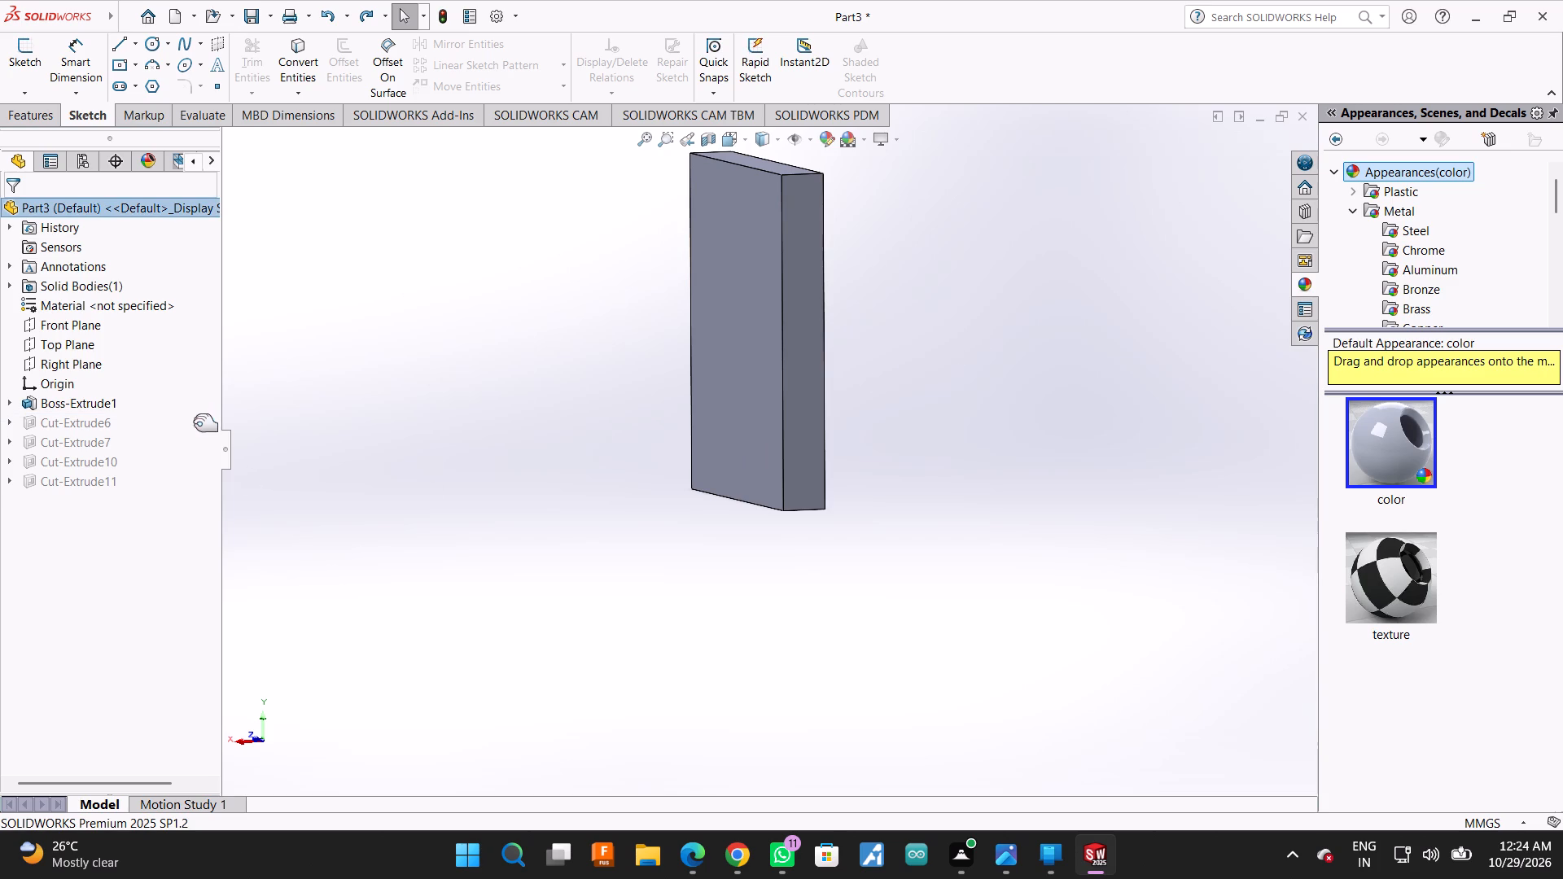
drag(195, 423, 183, 505)
click(473, 432)
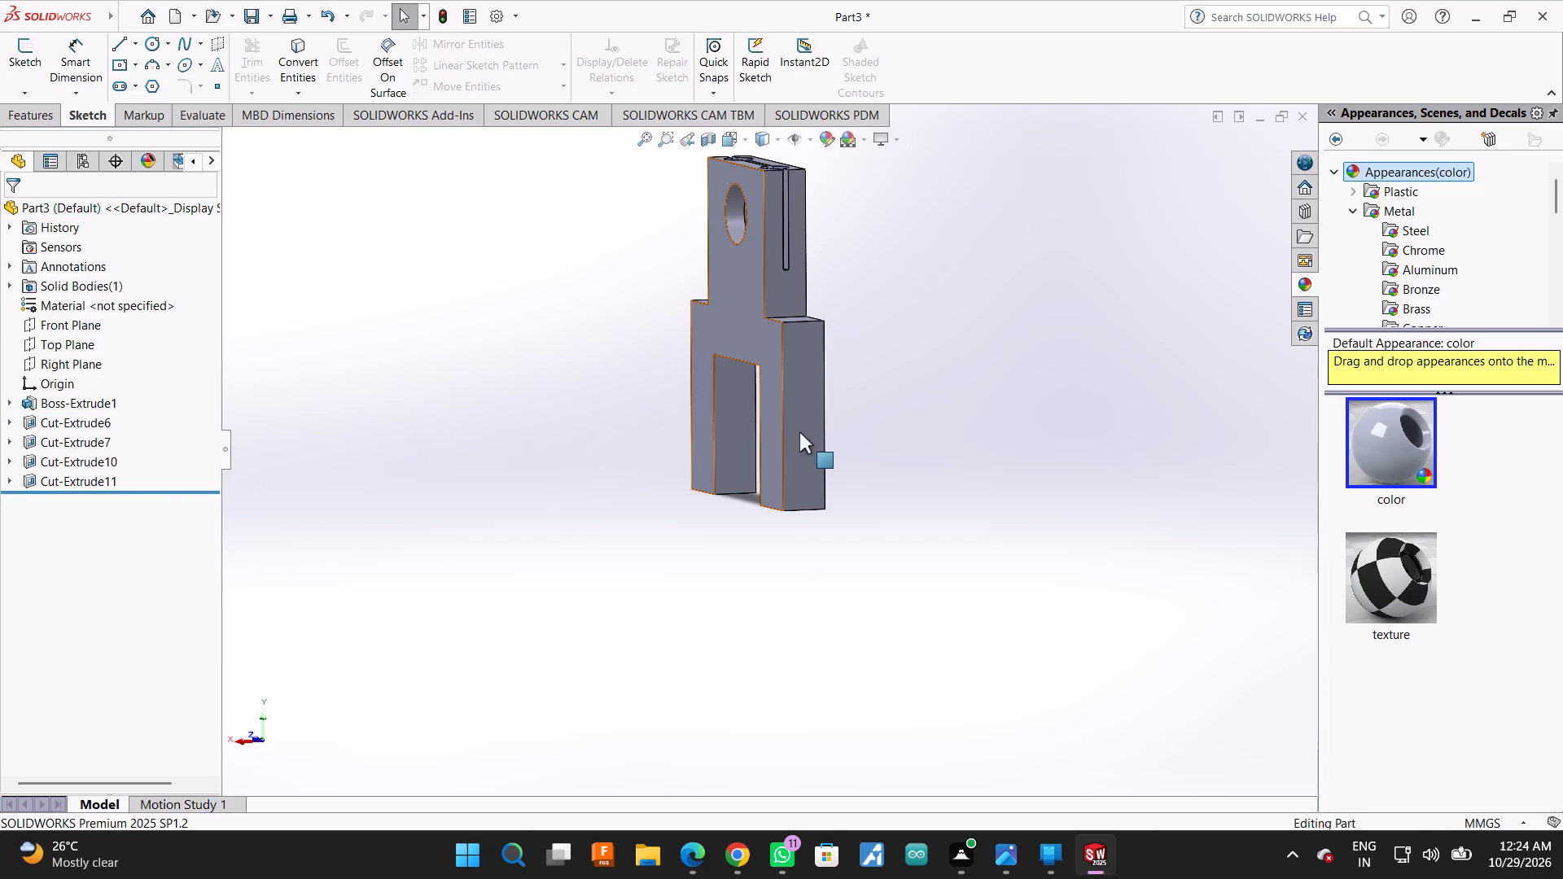
Start a sketch on the leg's narrow outer side face and draw a horizontal line about 21 mm outward from its lower front corner.
middle_drag(873, 426, 835, 431)
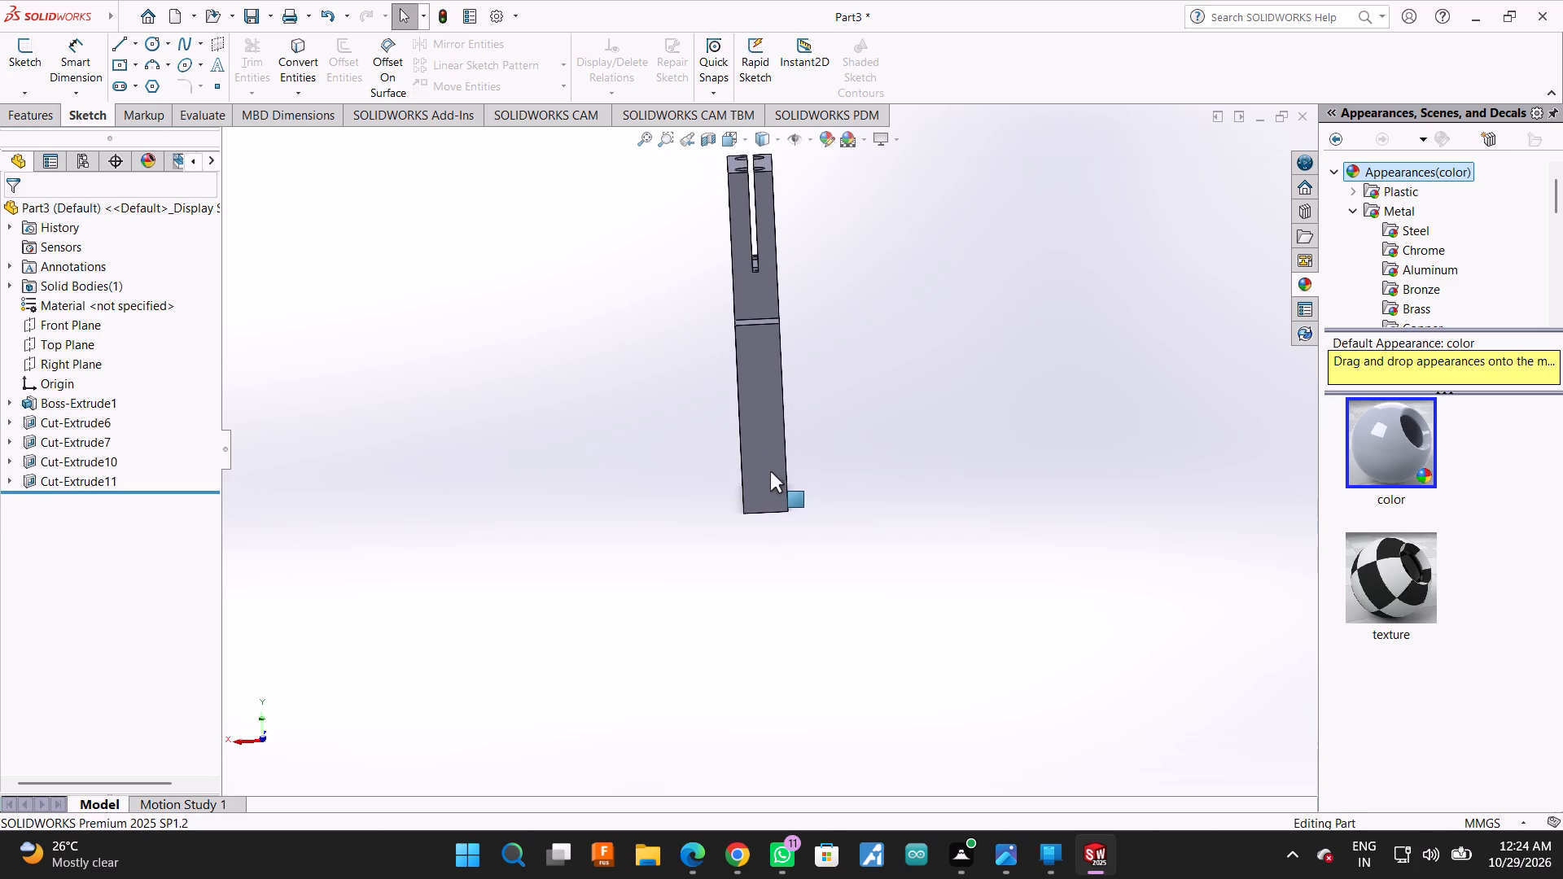
click(770, 471)
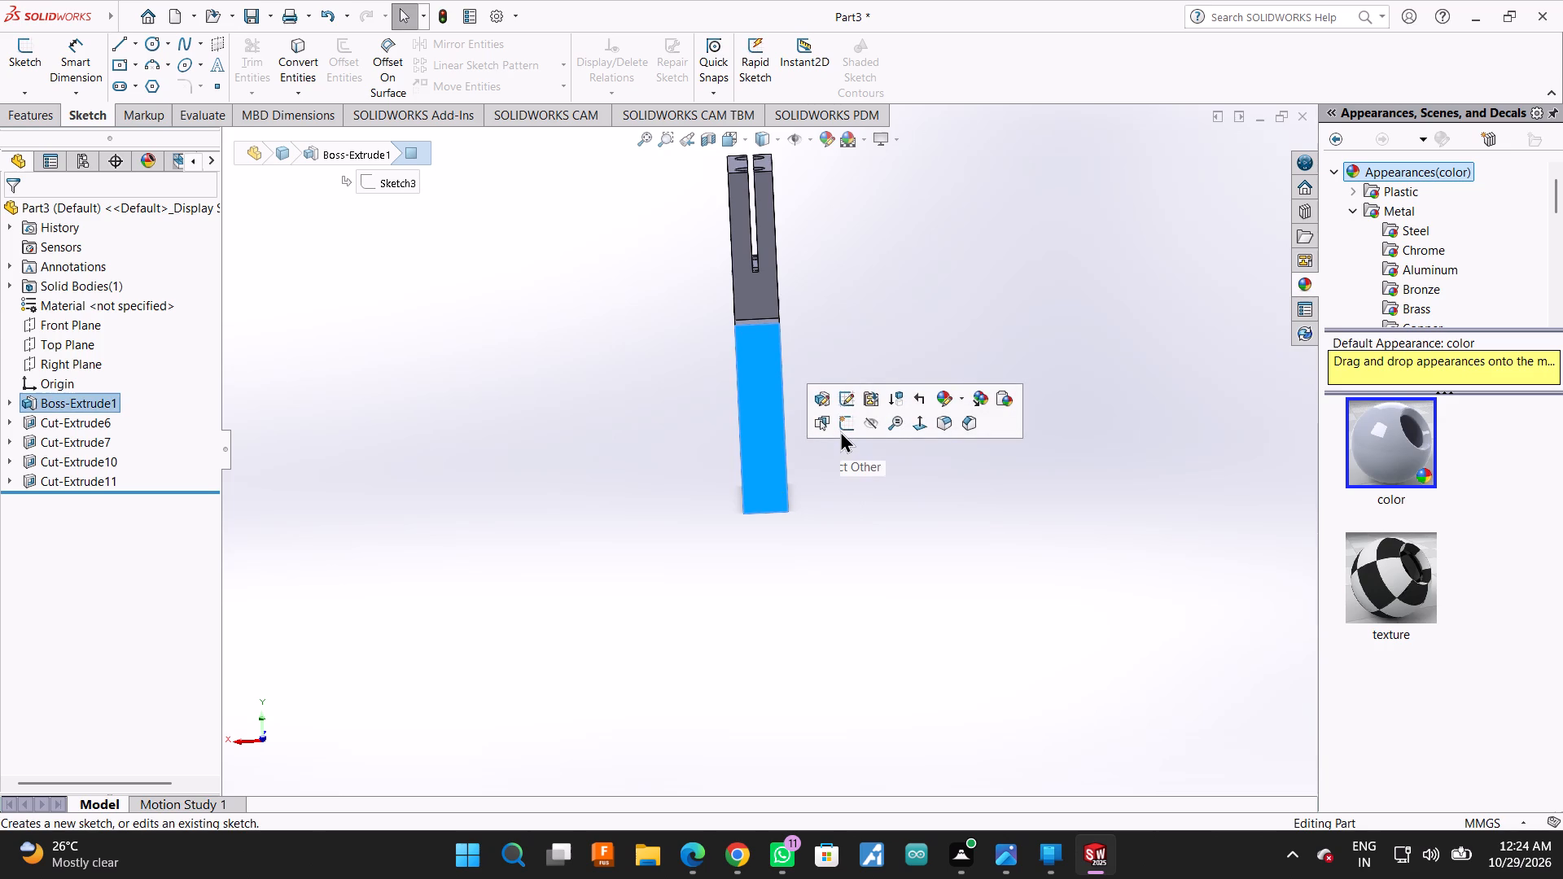
click(840, 431)
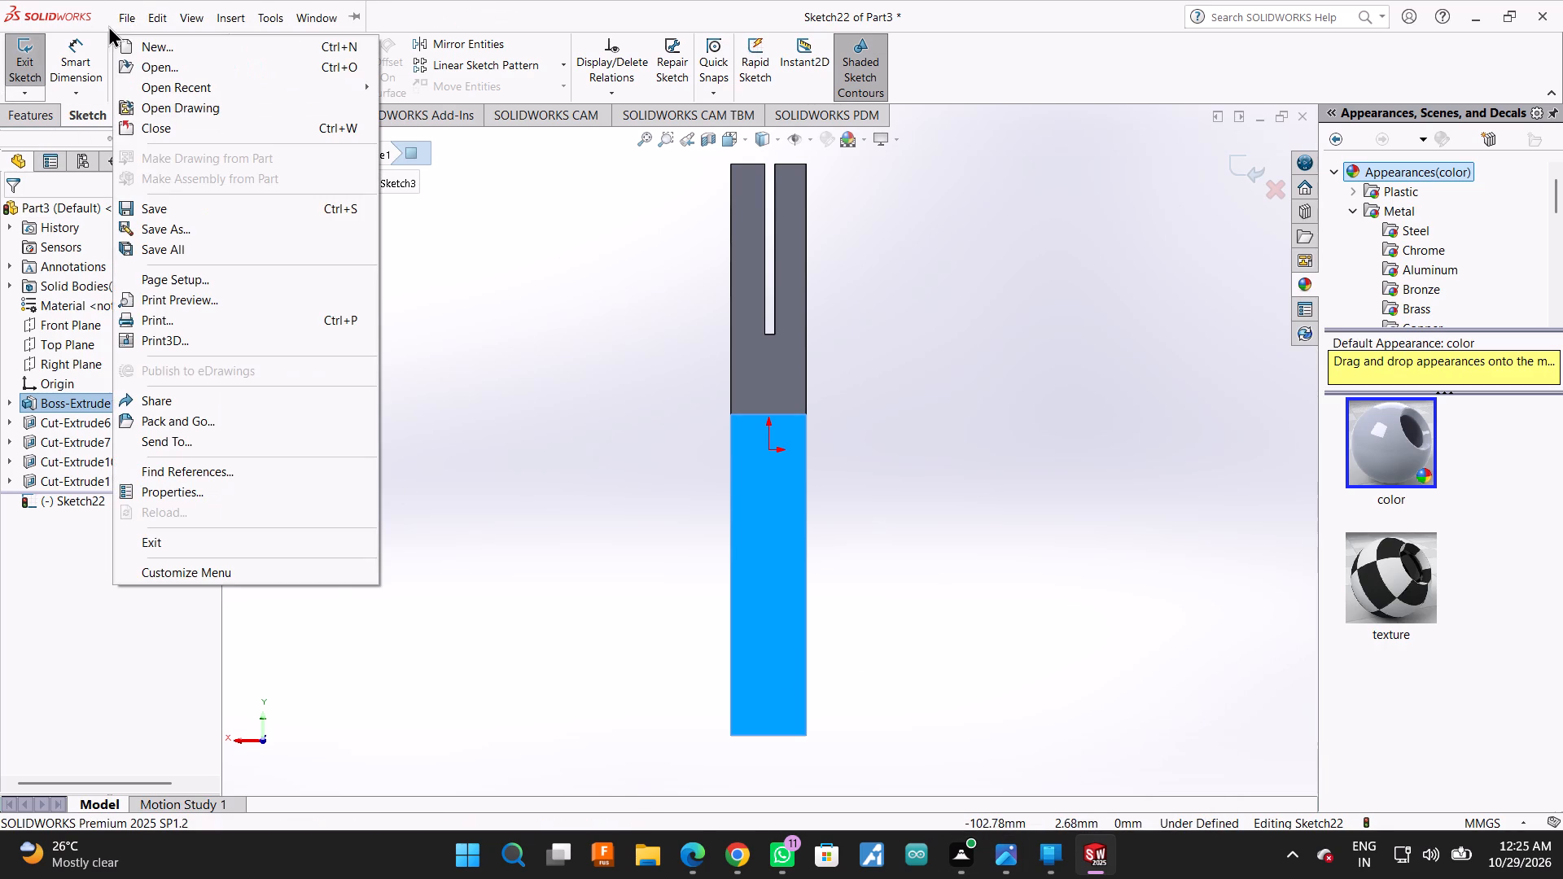
click(1184, 56)
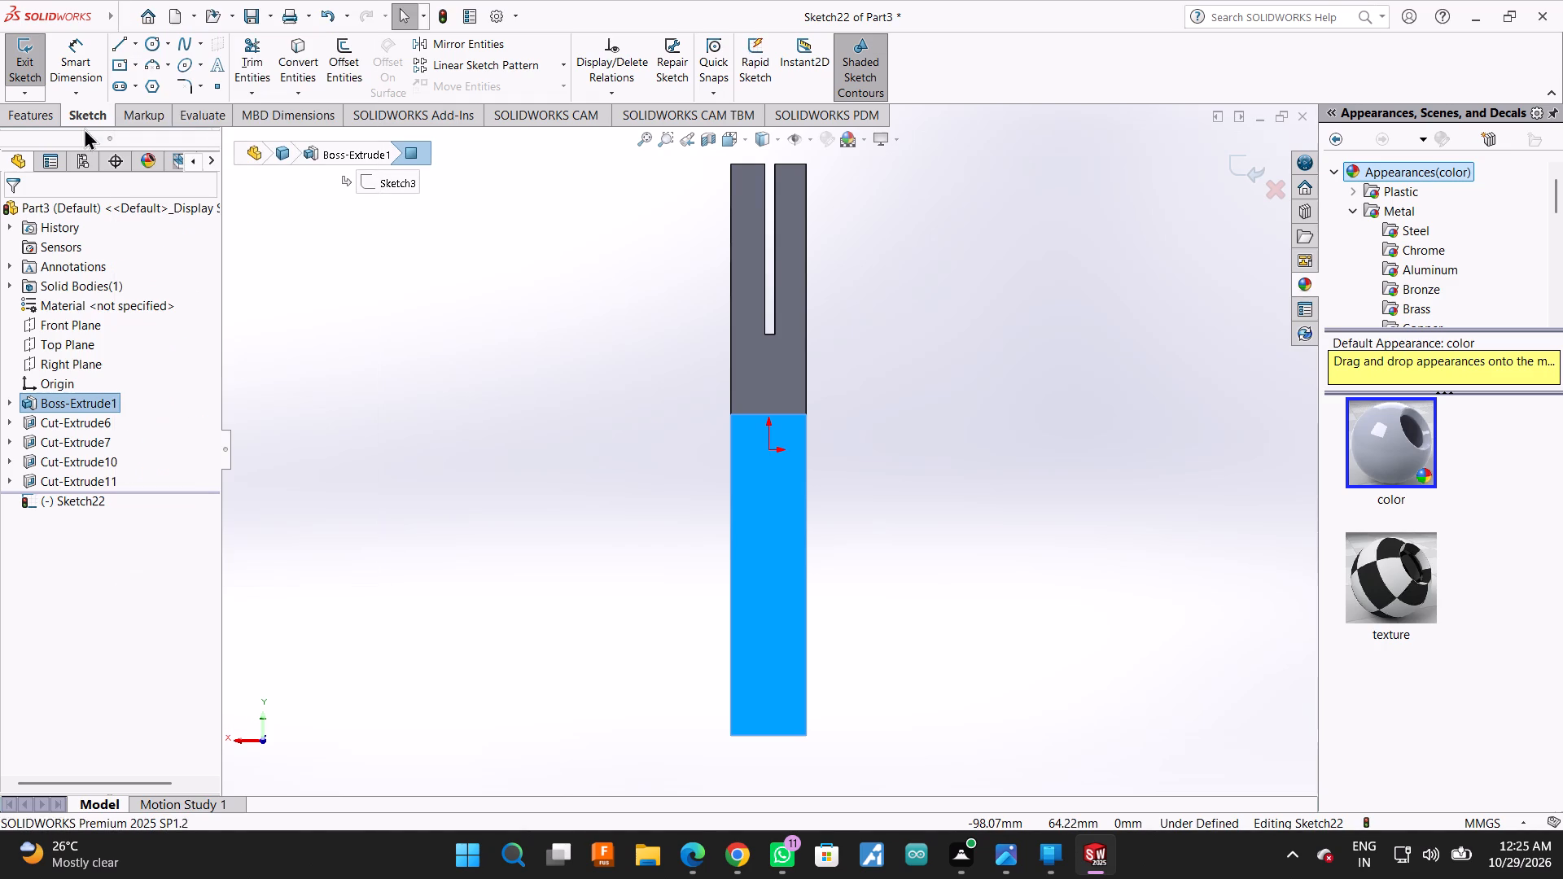
click(114, 41)
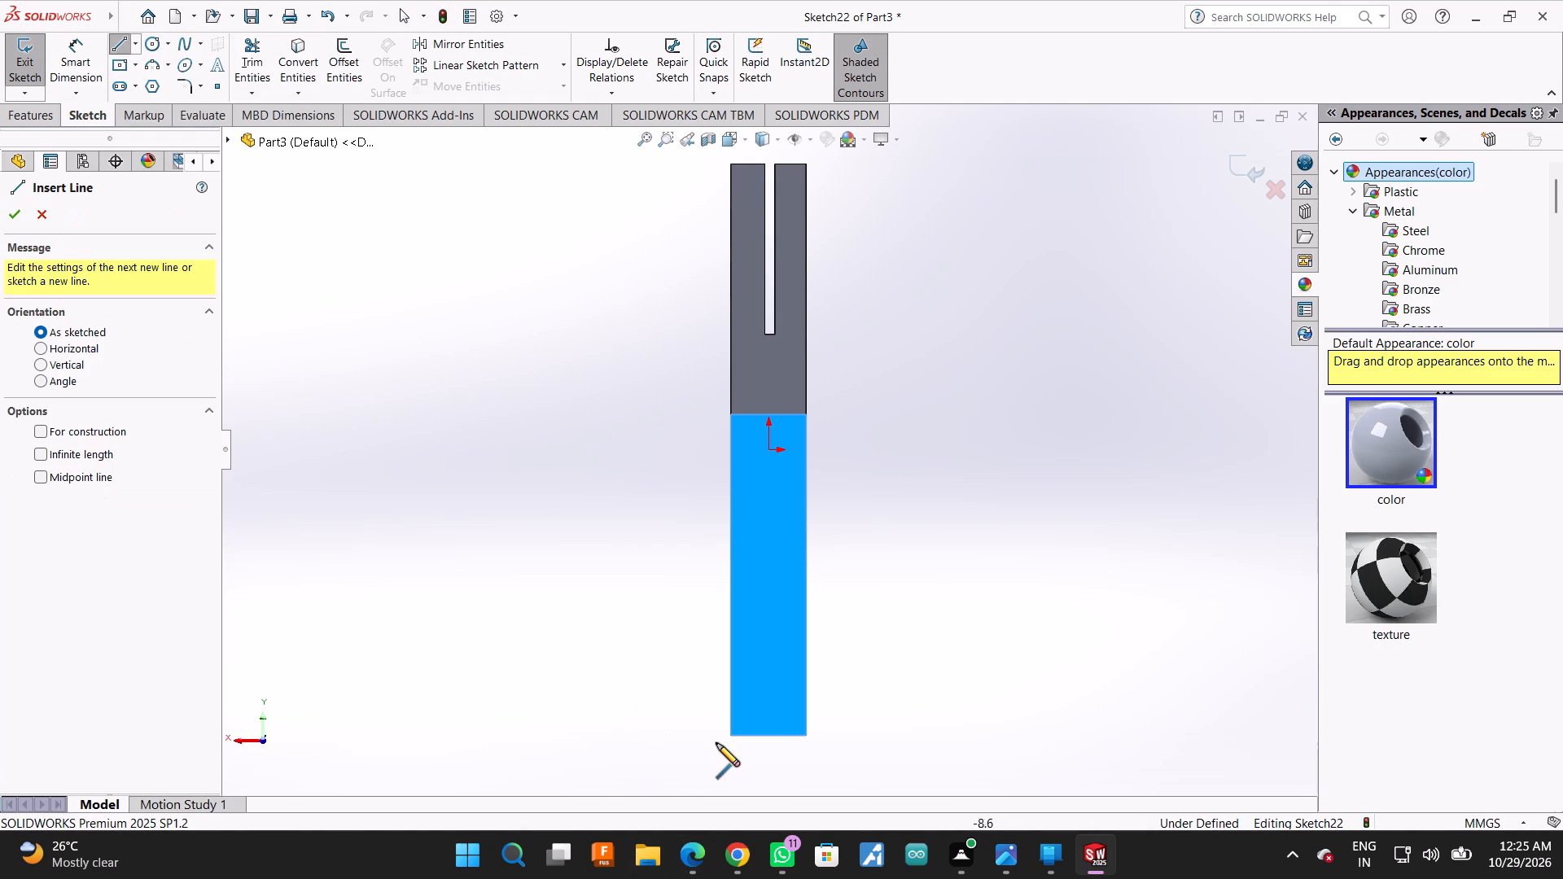
click(732, 737)
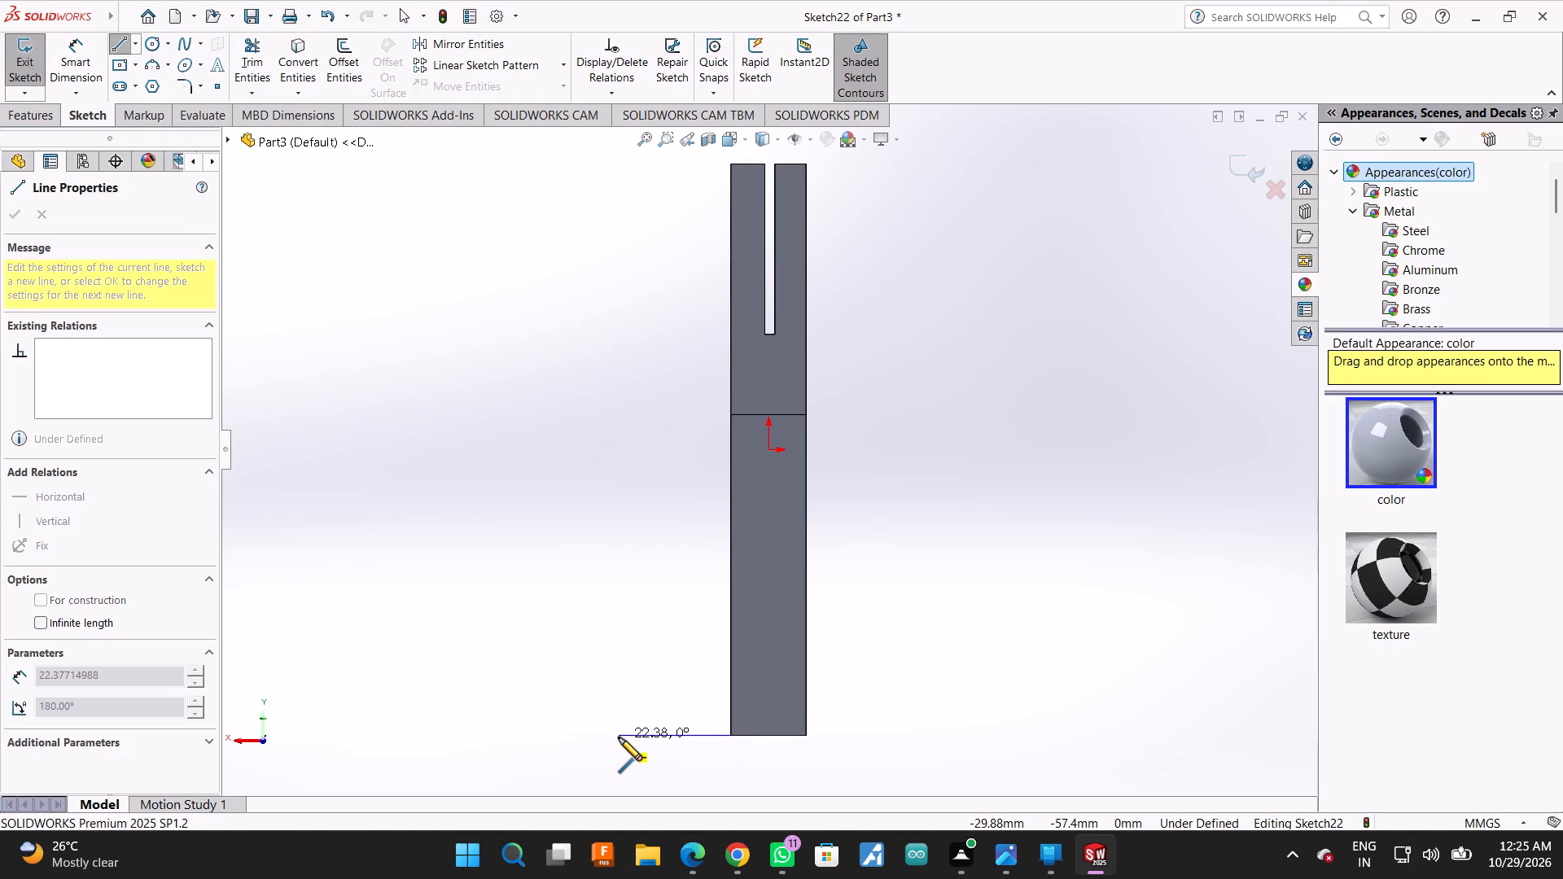
click(626, 737)
Dimension the horizontal line's length to 9 mm.
click(75, 55)
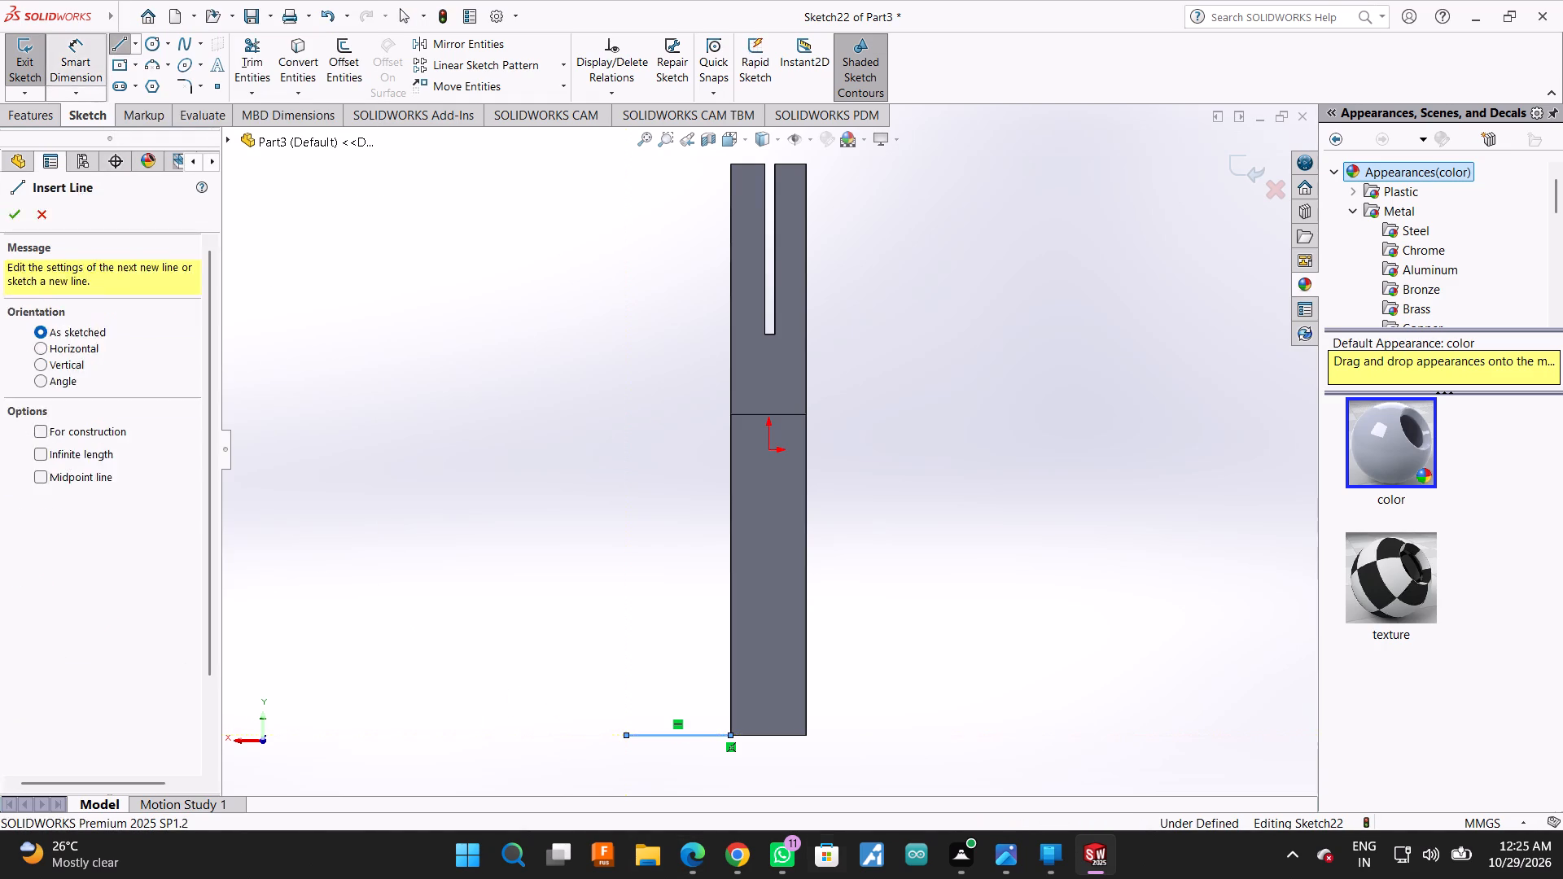
click(705, 737)
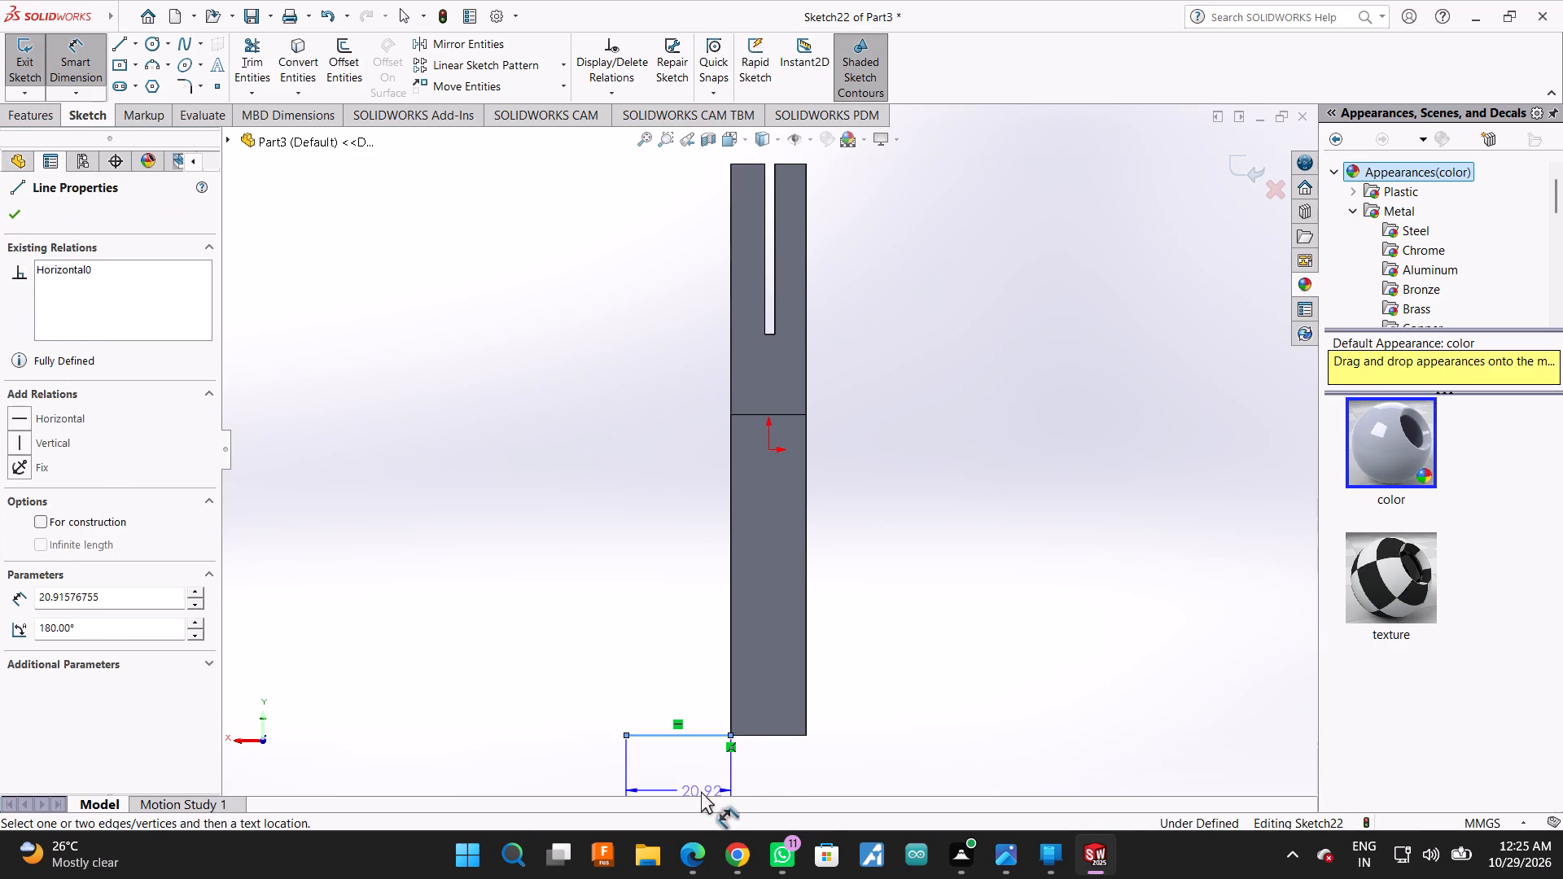
click(701, 791)
key(9)
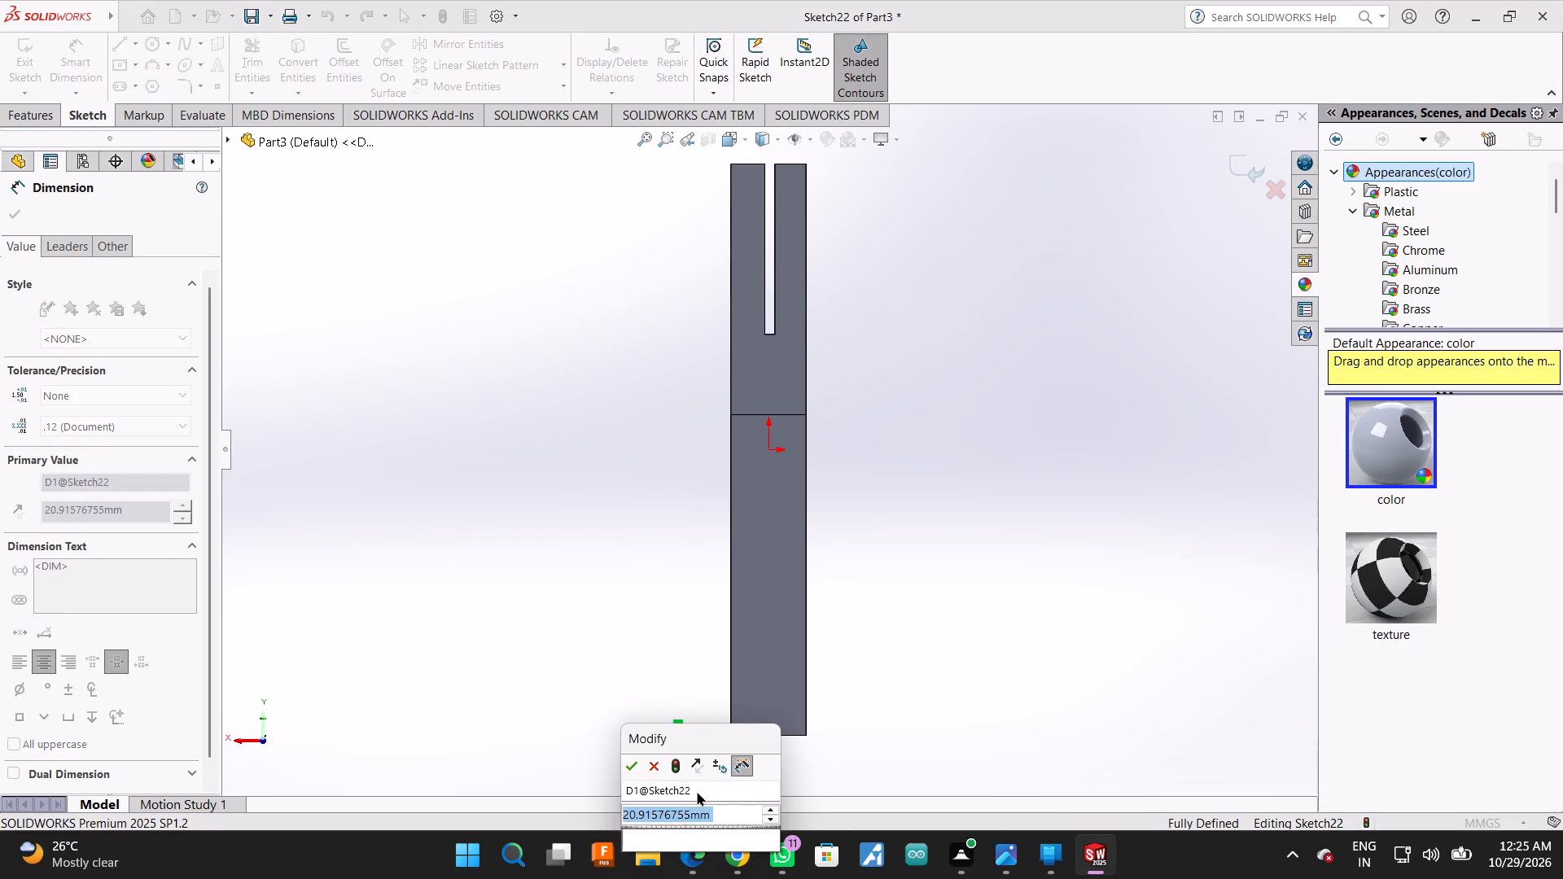
key(Return)
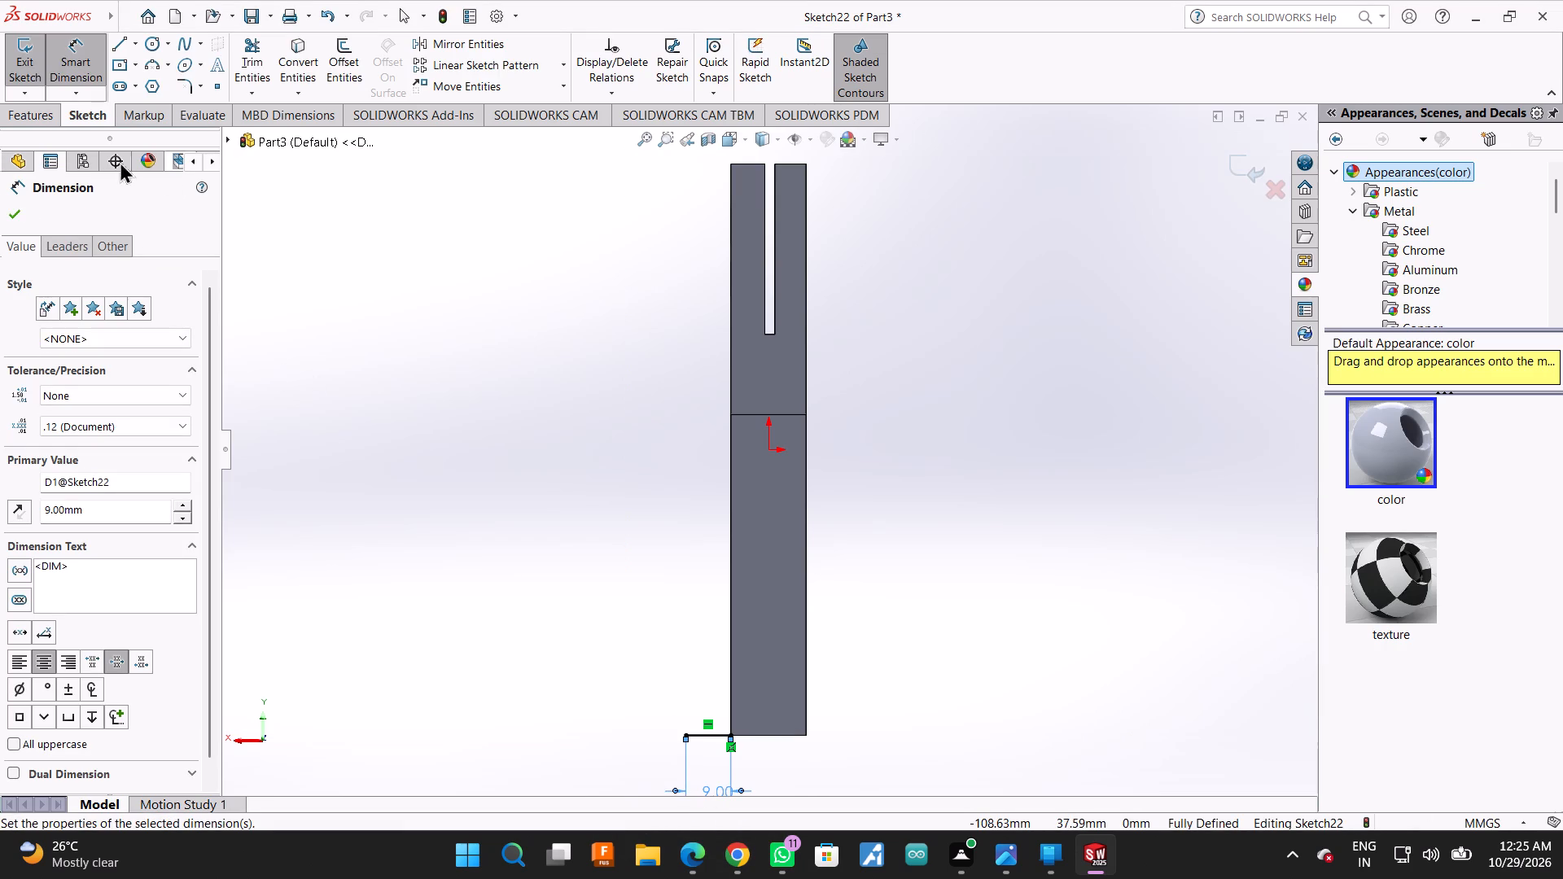
click(12, 218)
Draw two concentric circles centred on the line's outer end: radius 24 mm through the far lower corner and radius 9 mm through the near corner.
click(147, 44)
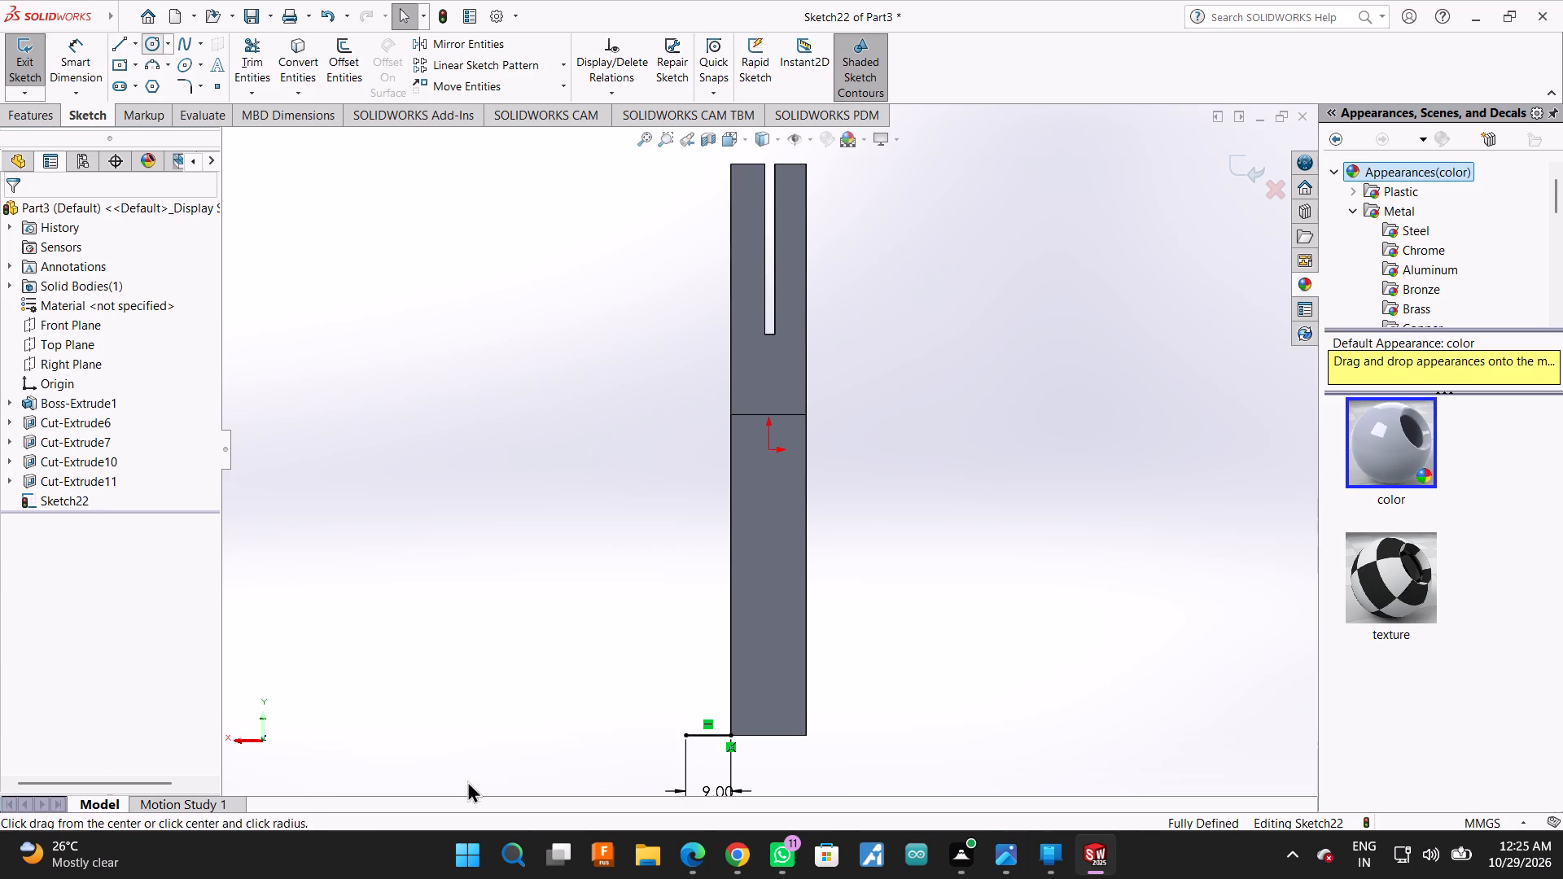
click(683, 738)
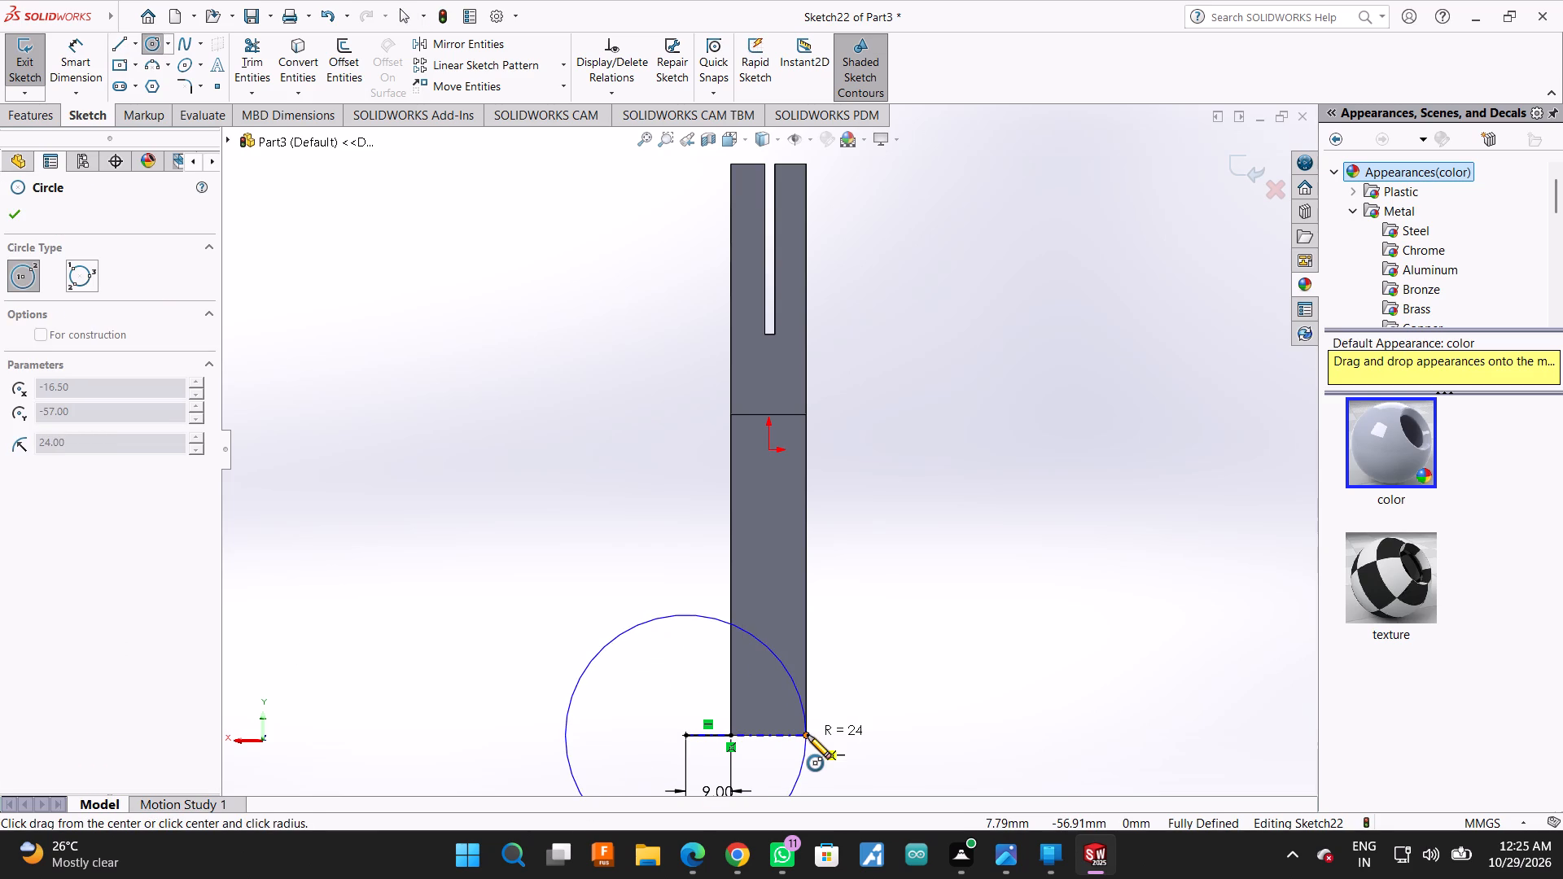
click(808, 734)
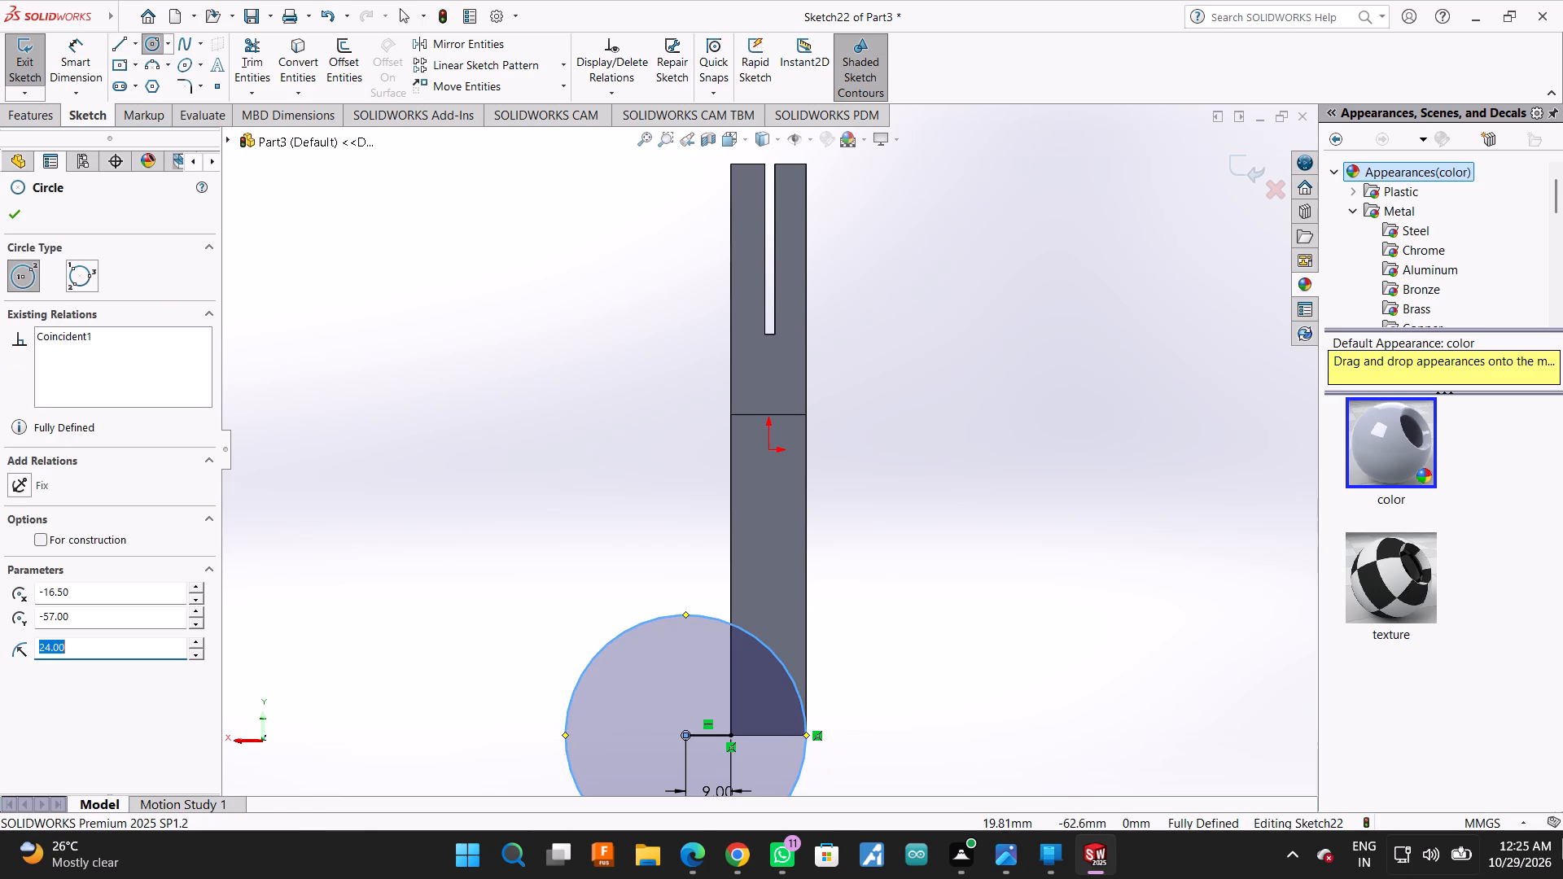
click(11, 207)
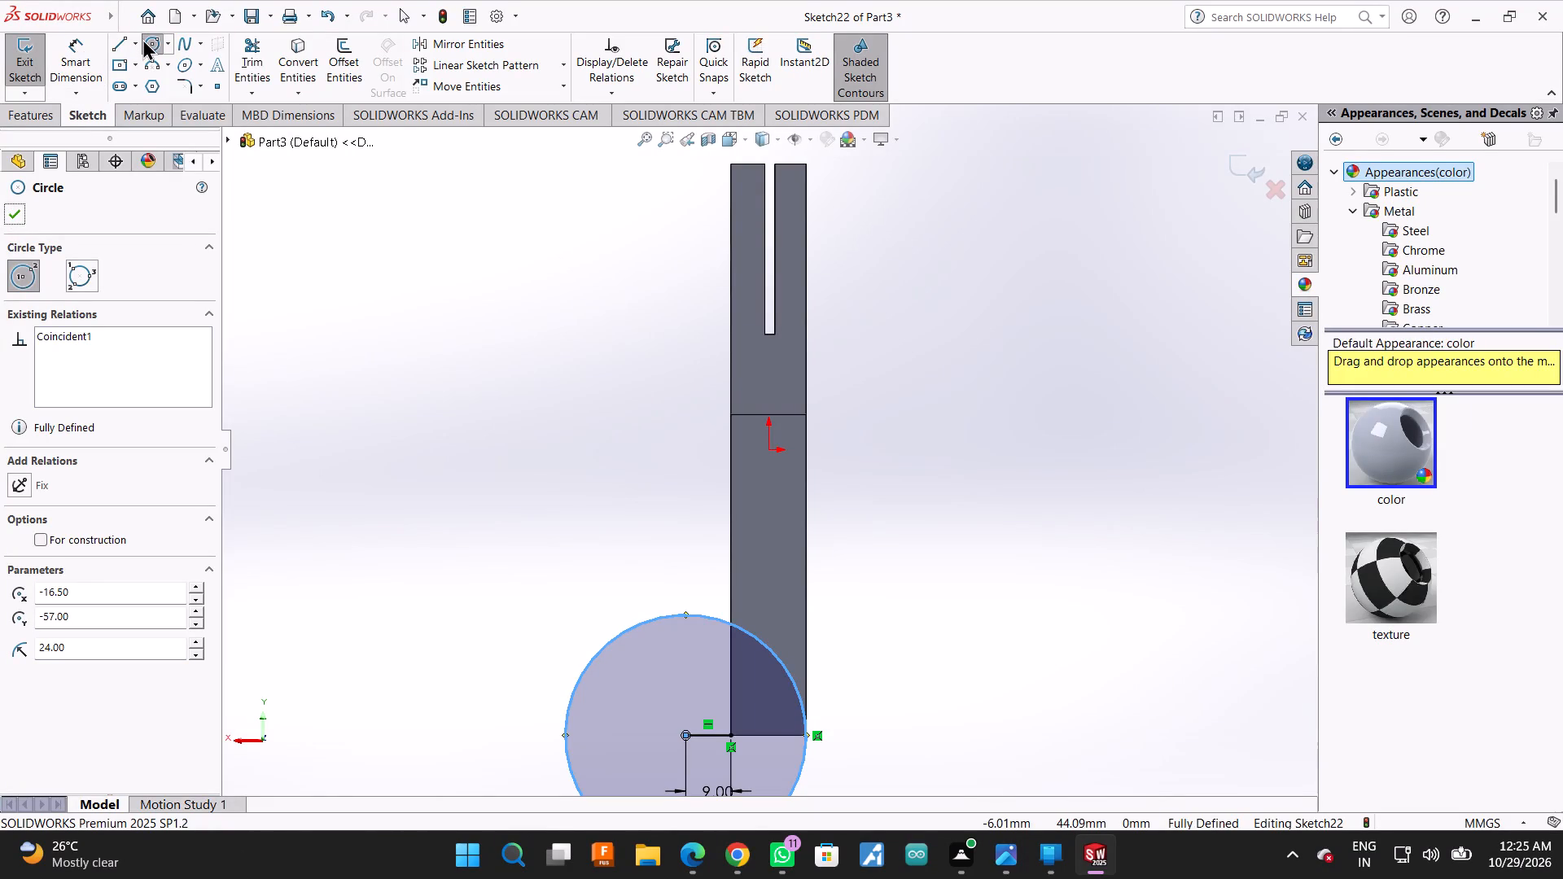
click(685, 733)
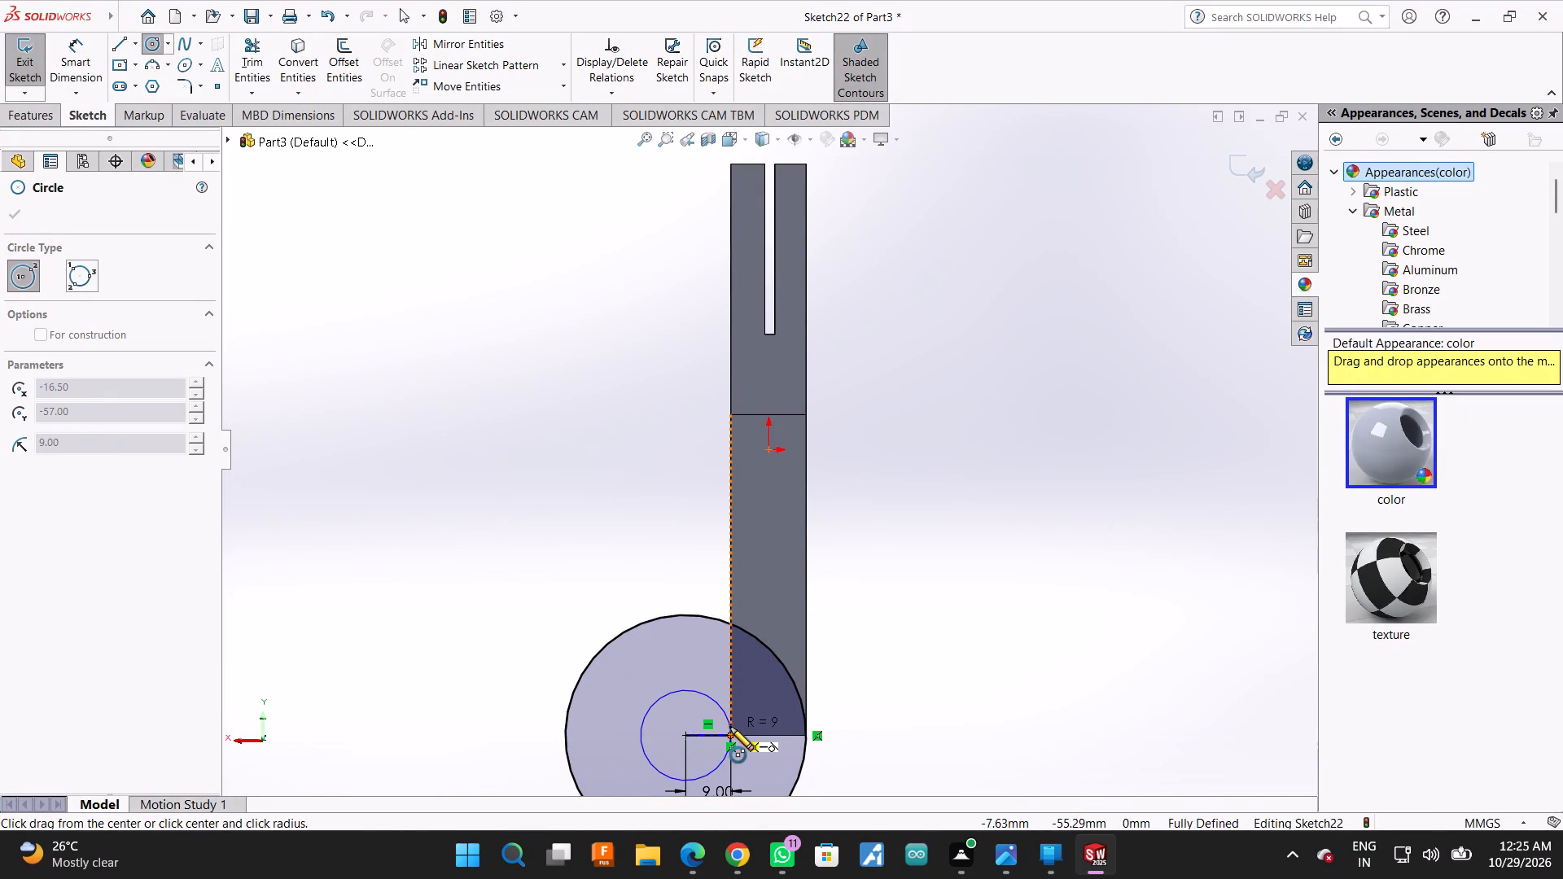
click(730, 727)
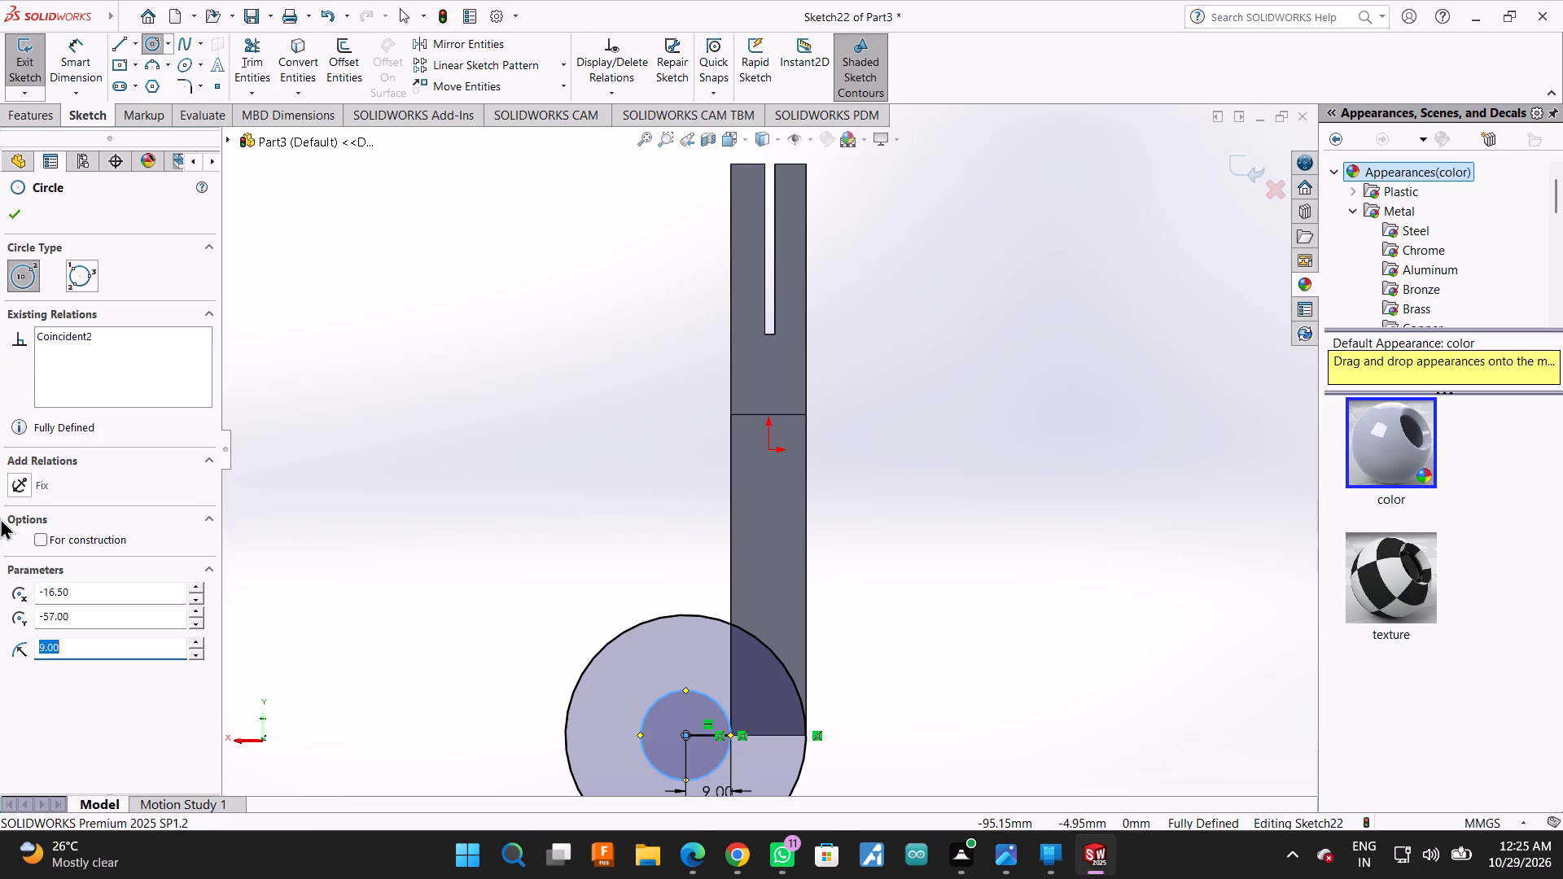
click(19, 204)
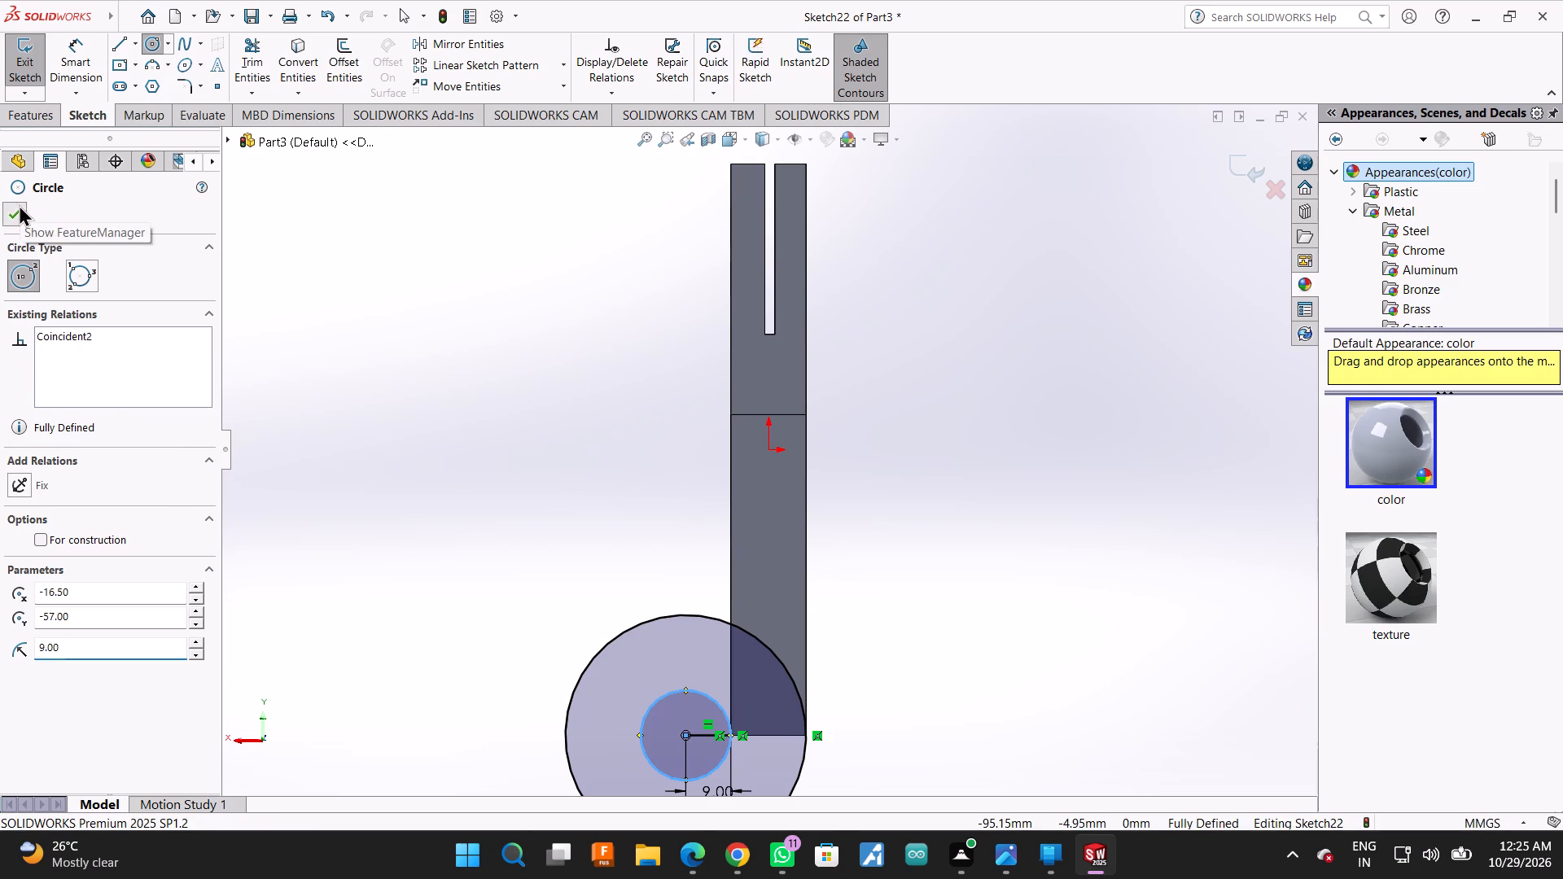
Add driven diameter dimensions to the outer and inner circles.
click(67, 50)
scroll(605, 737, up, 1)
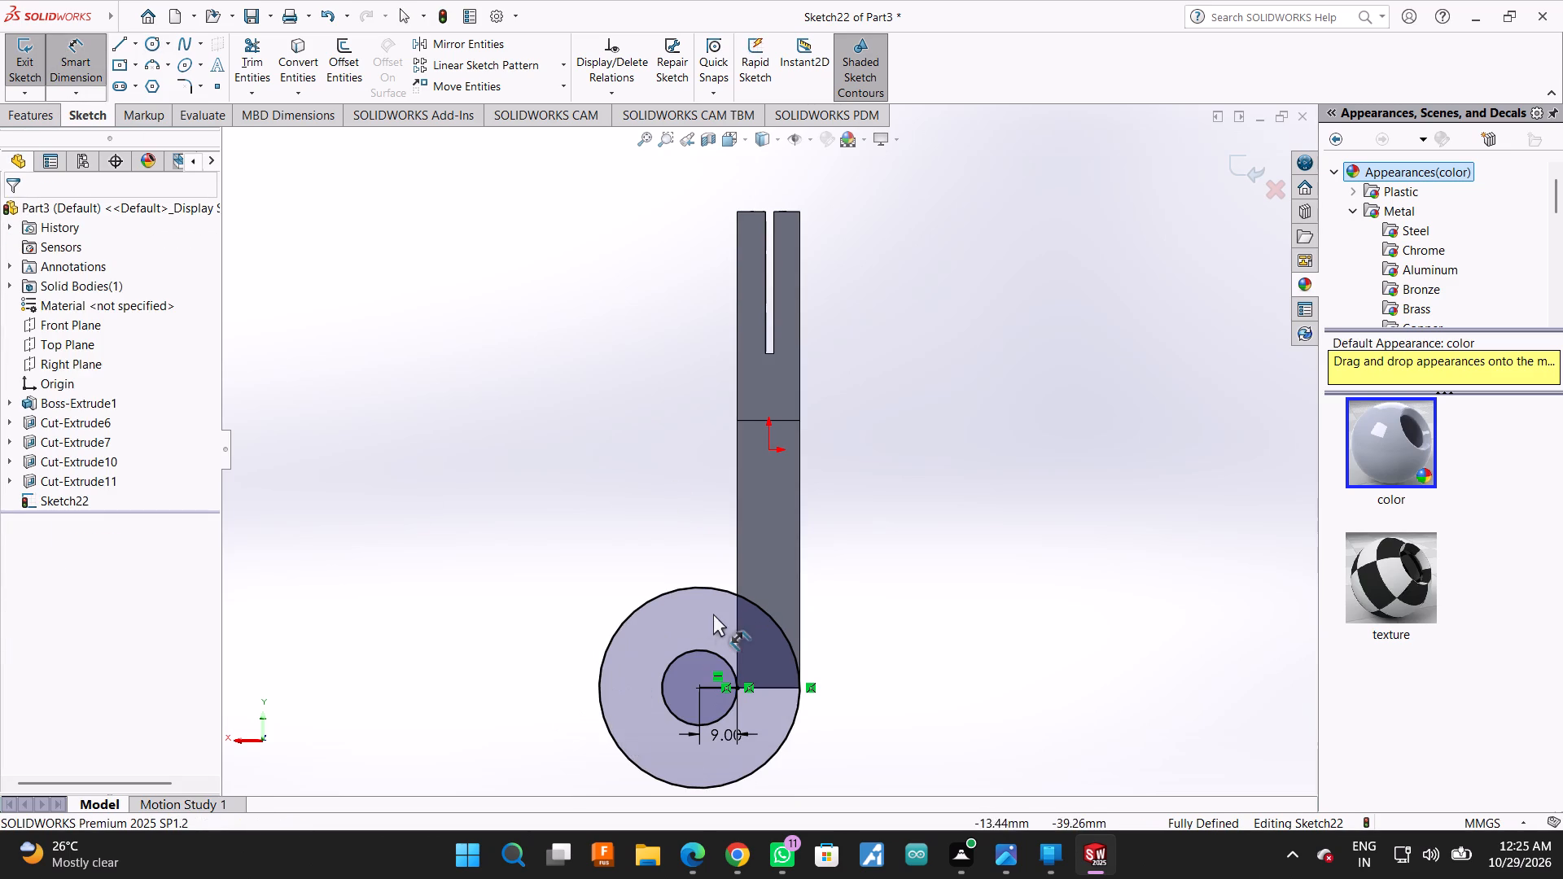
click(749, 600)
click(958, 627)
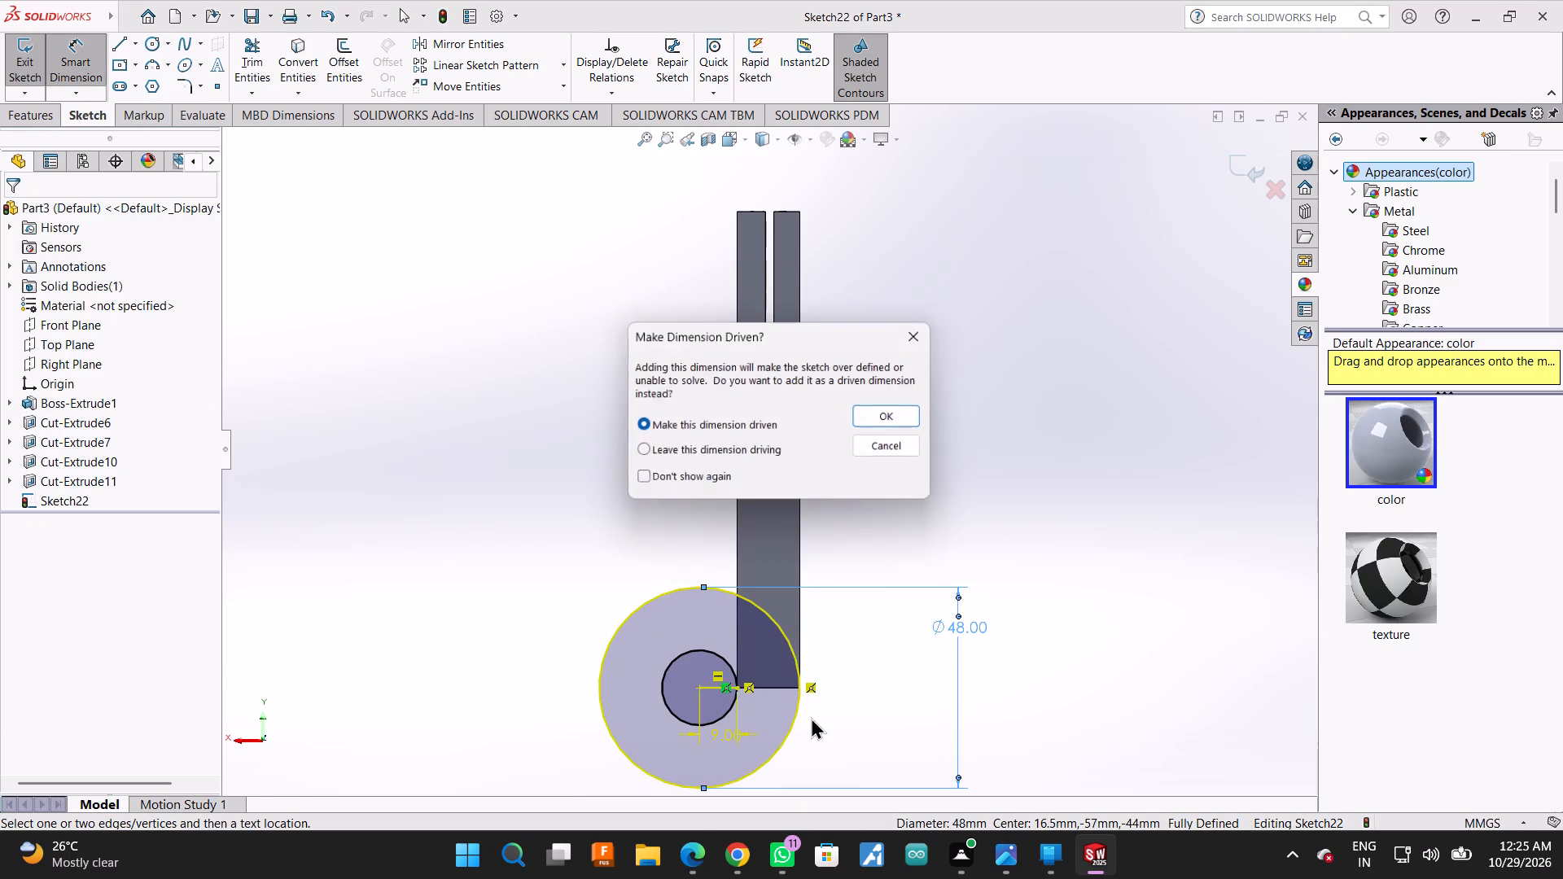
click(910, 419)
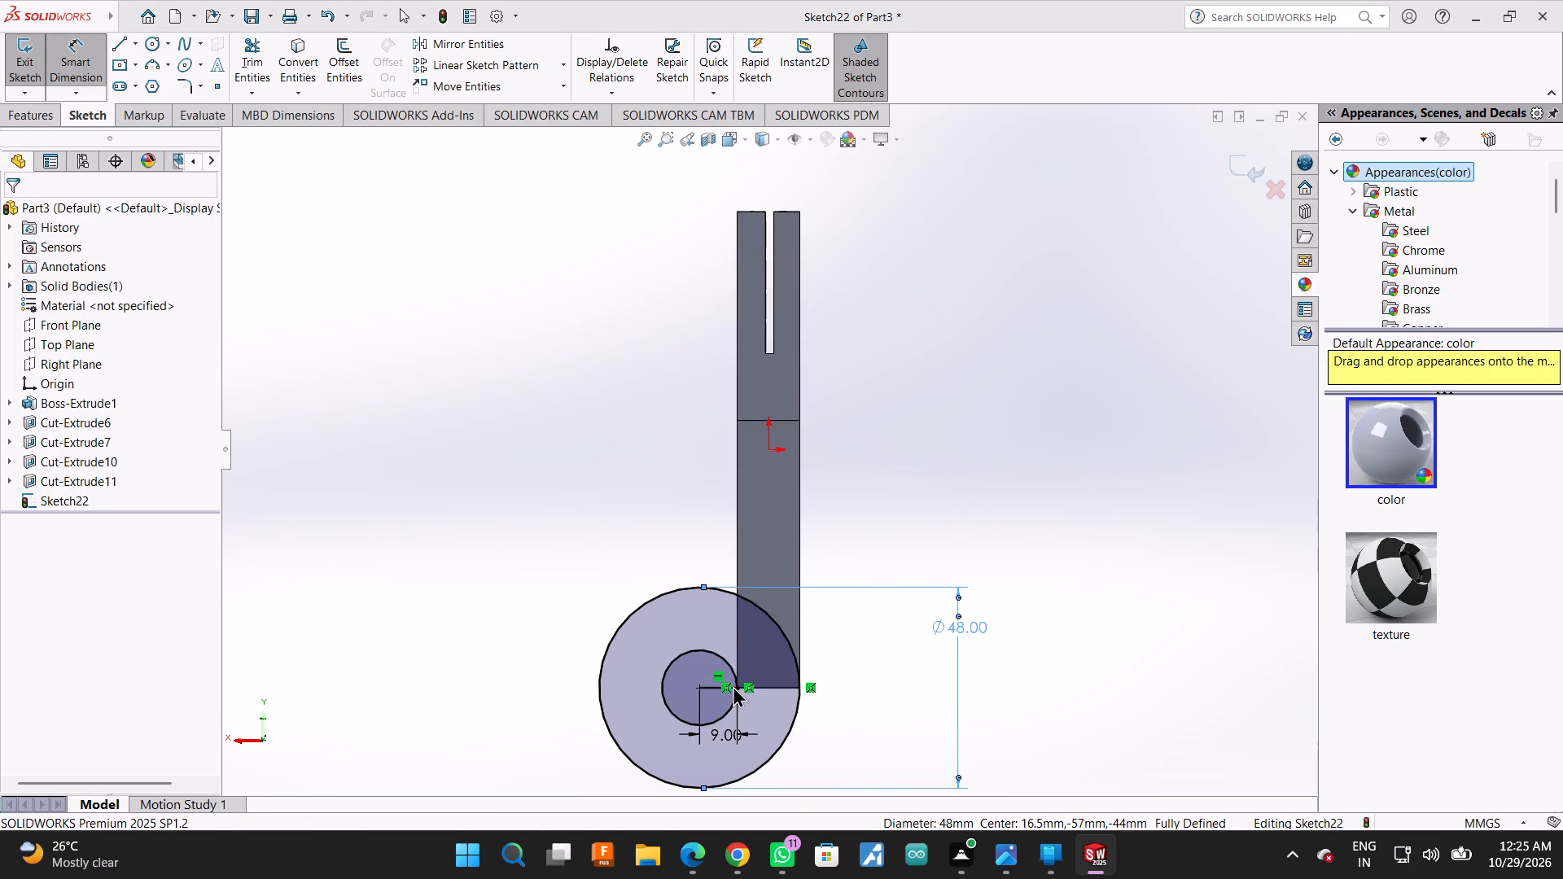
click(729, 669)
click(941, 503)
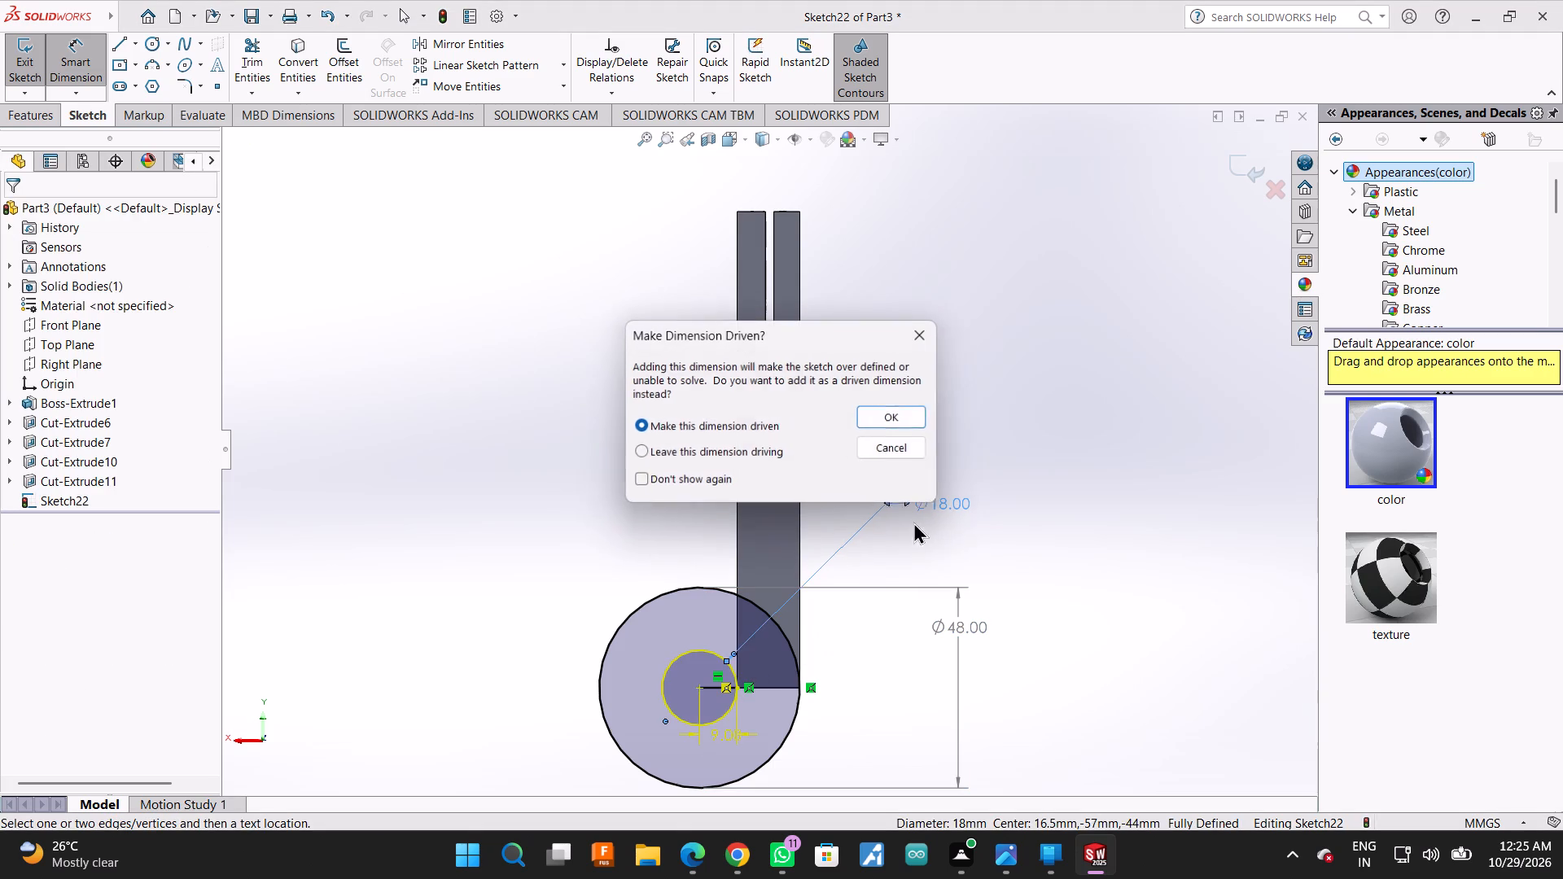
click(880, 417)
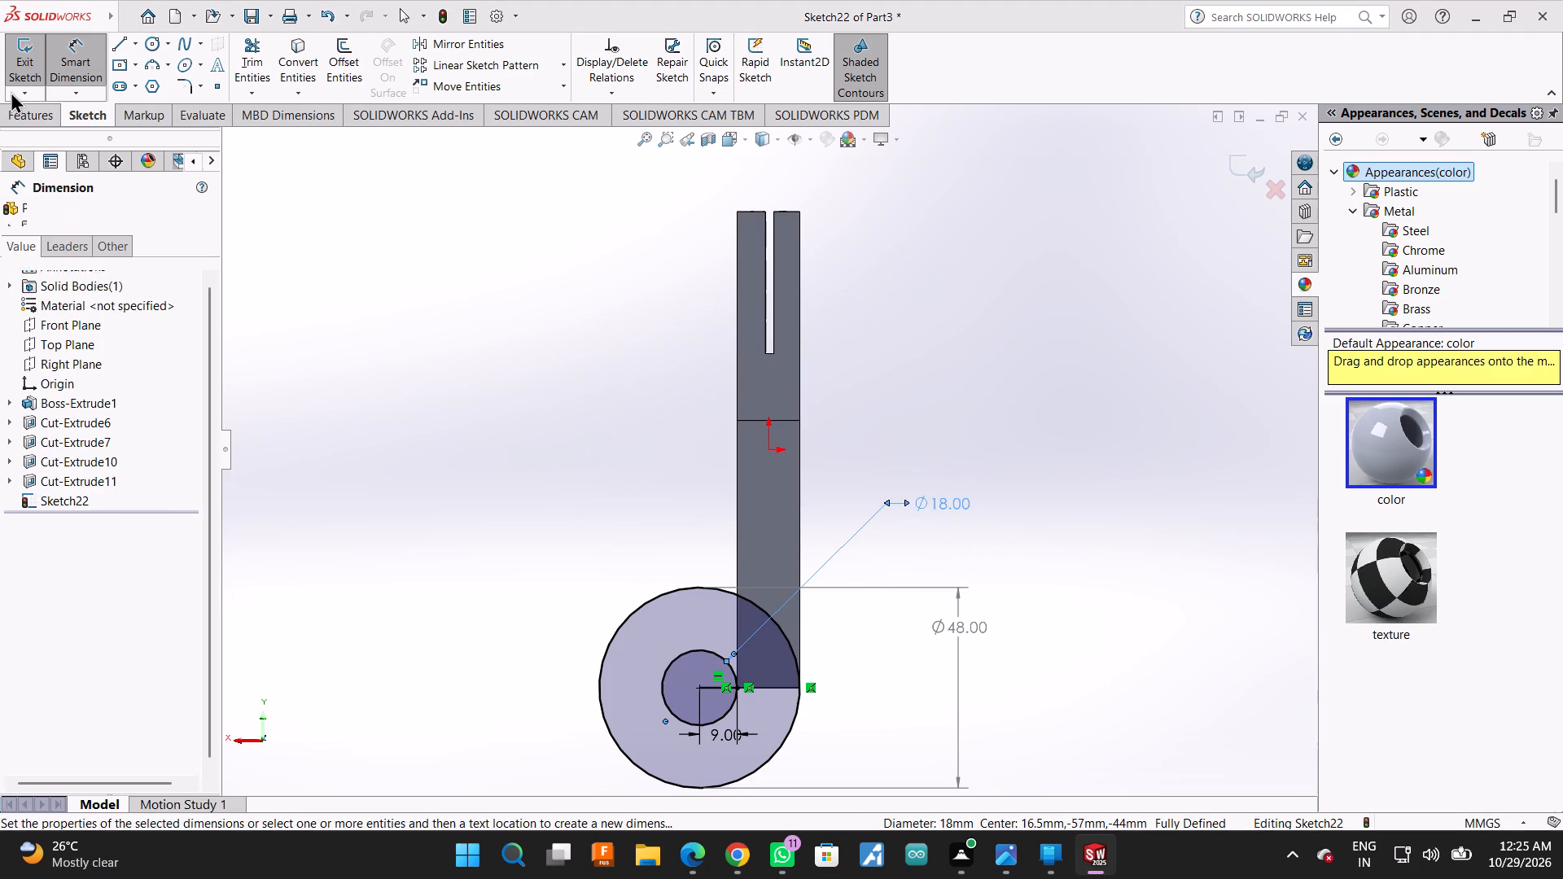
Sketch a slanted line about 18 mm long from the leg's front vertical edge to the large circle, and make it tangent to that circle.
click(116, 43)
scroll(602, 514, down, 2)
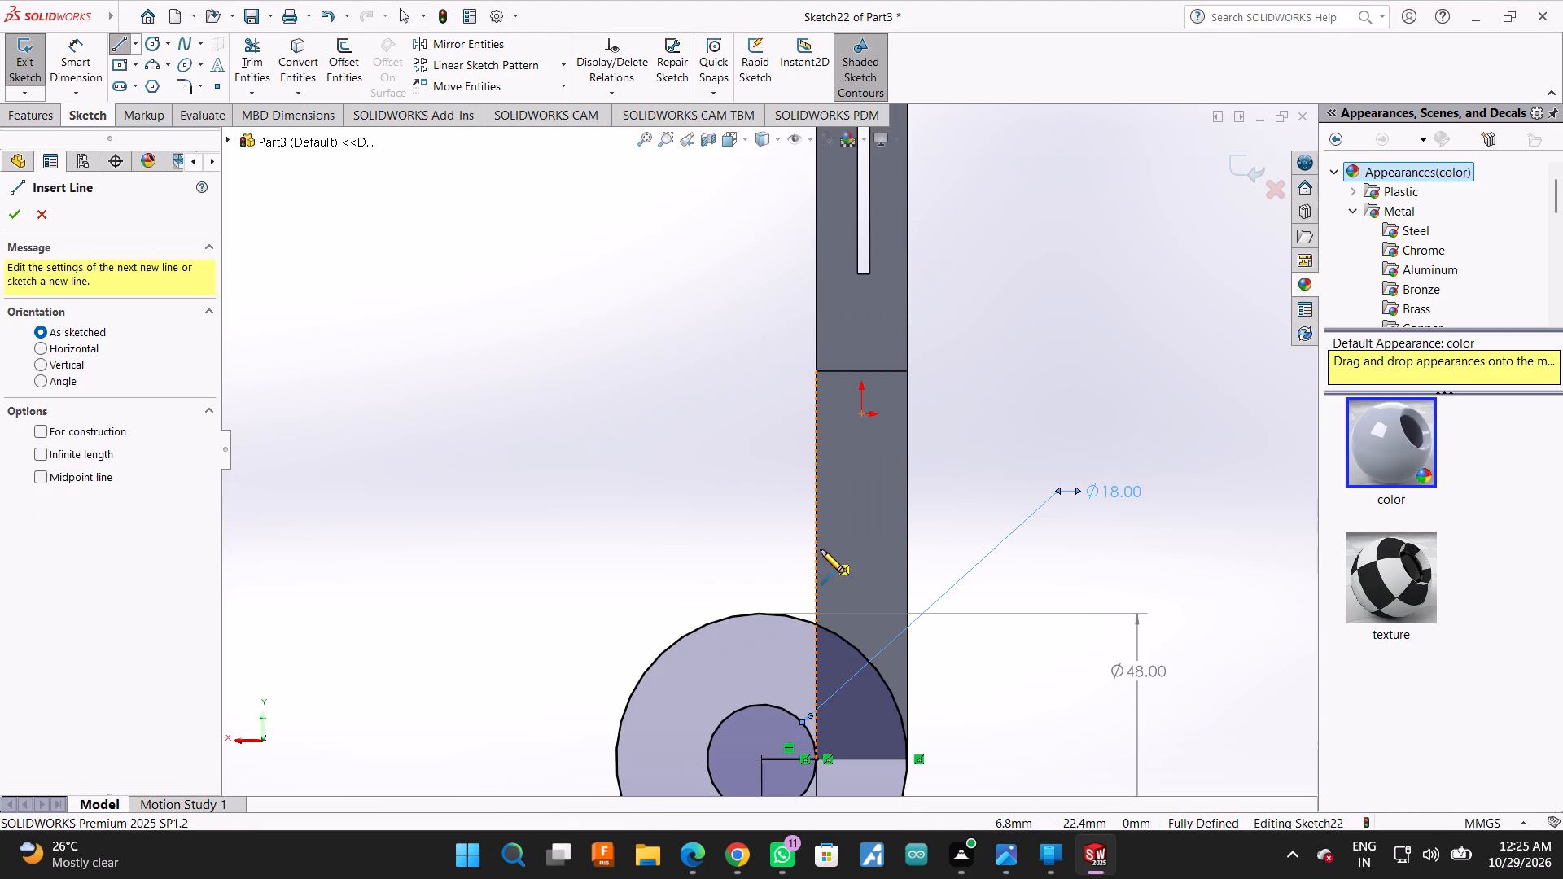
click(816, 548)
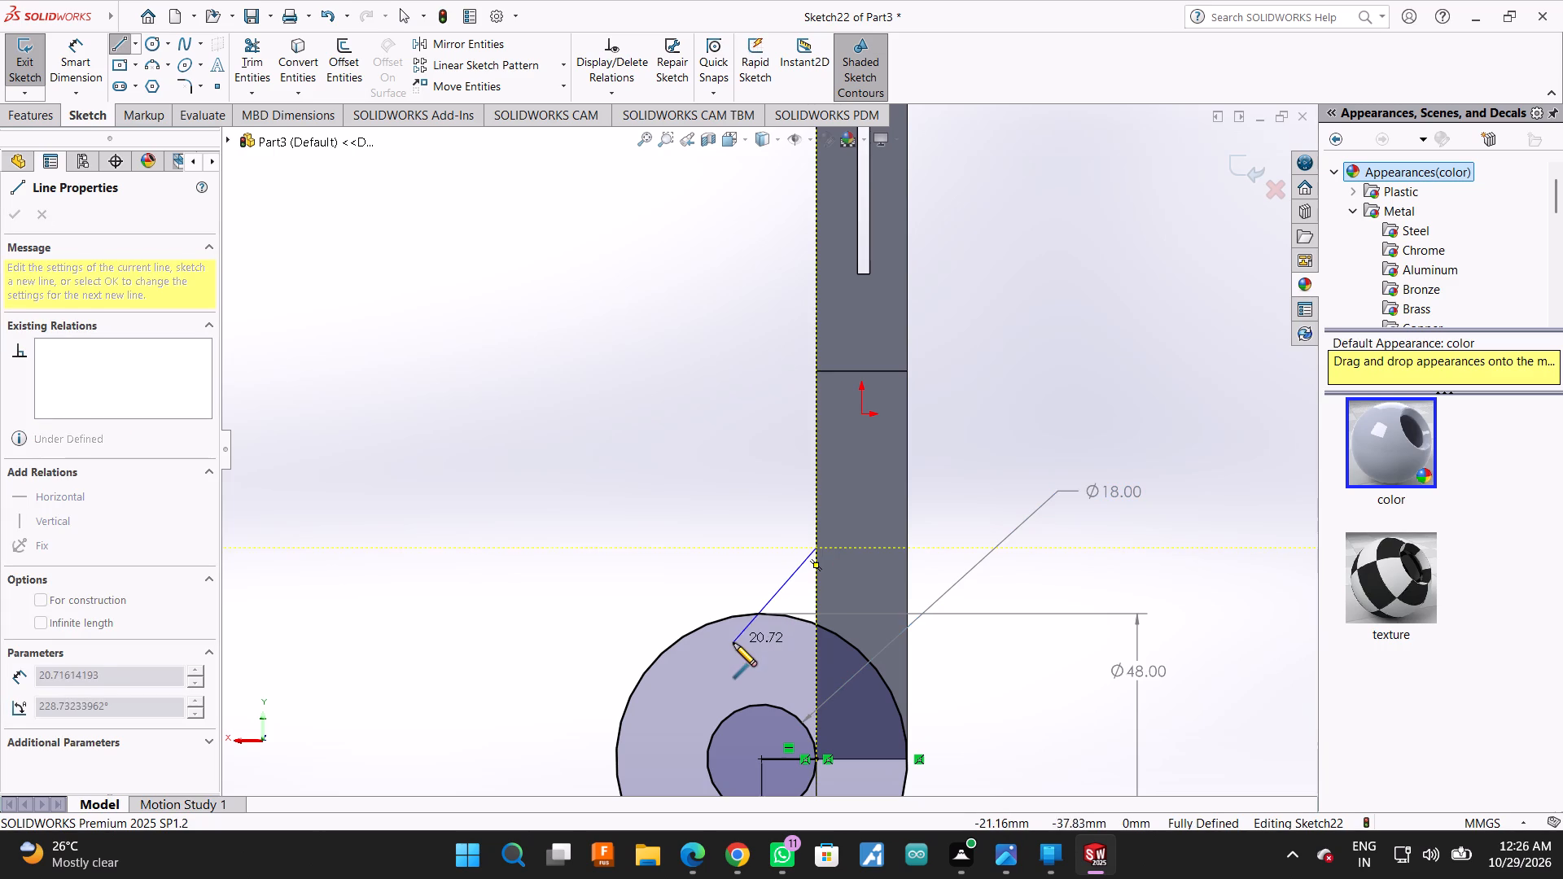
click(731, 618)
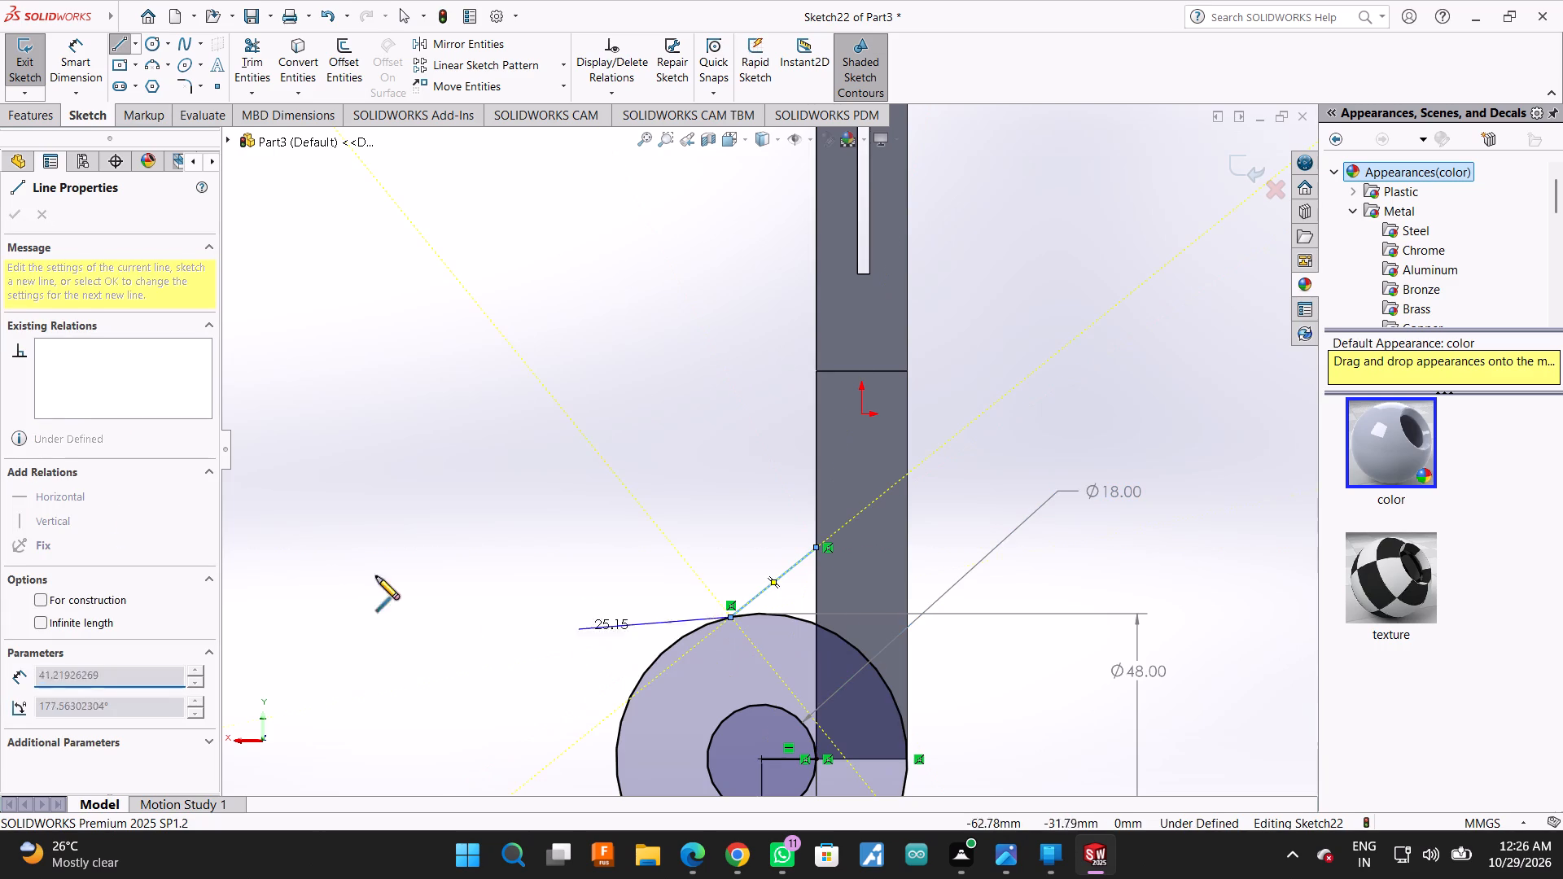
key(Escape)
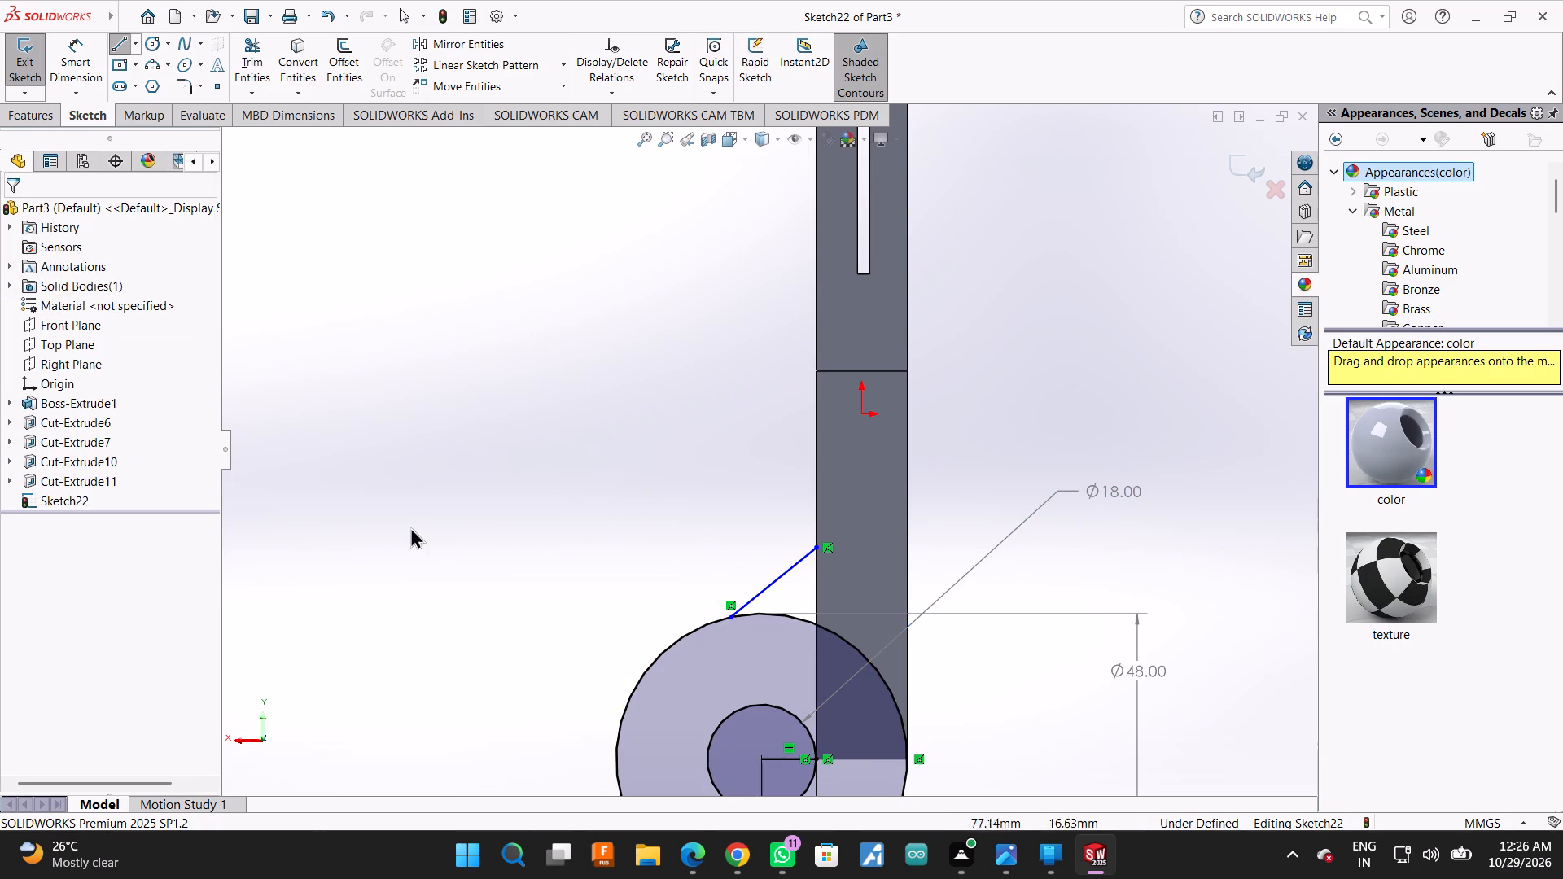
ctrl+click(775, 580)
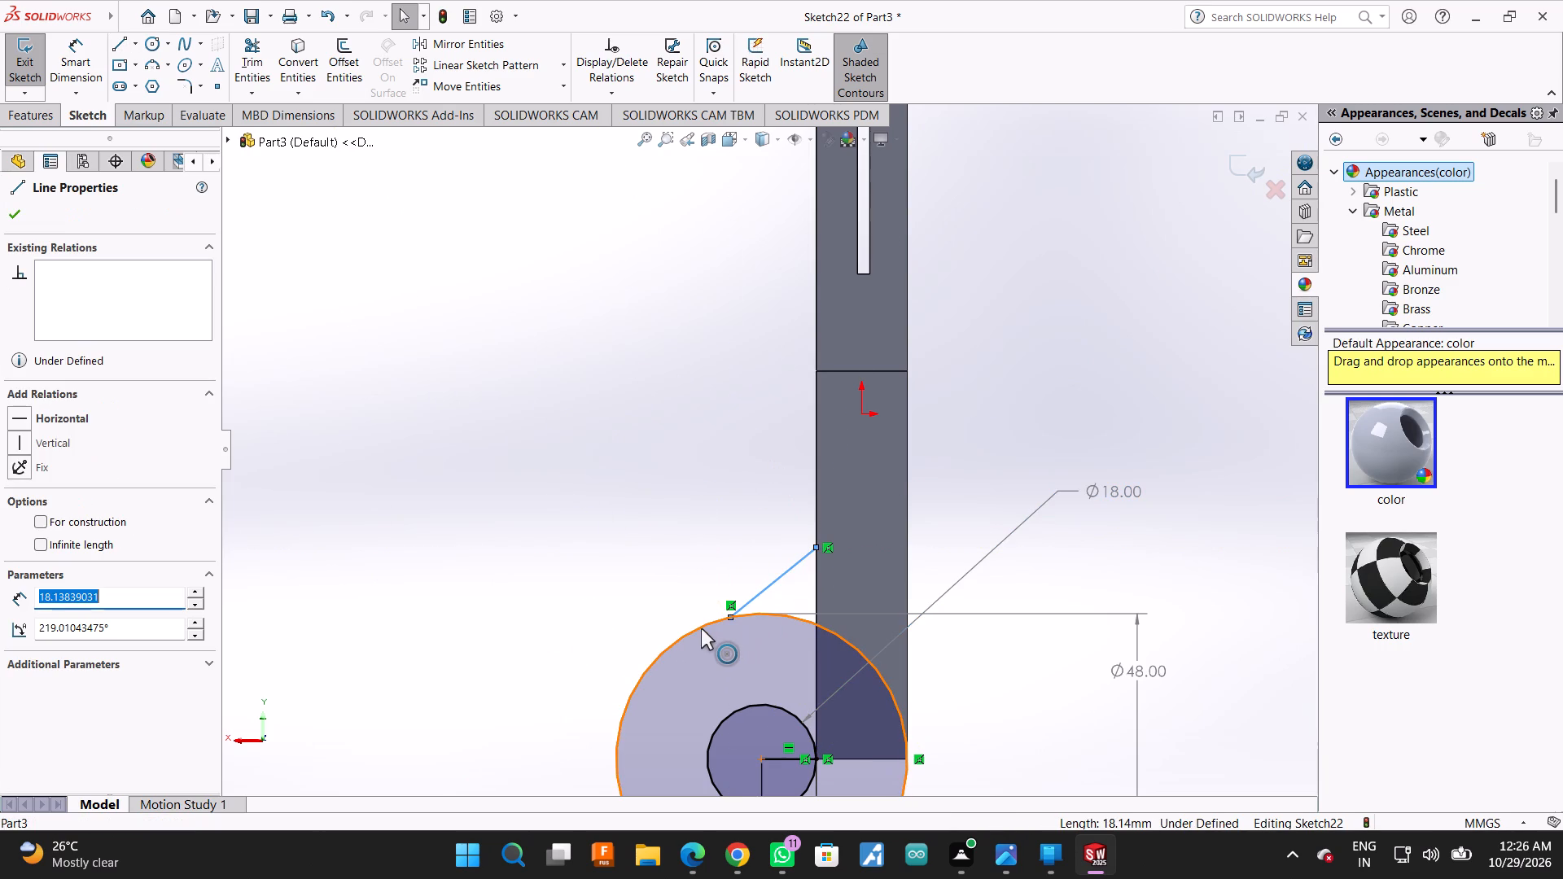
ctrl+click(700, 628)
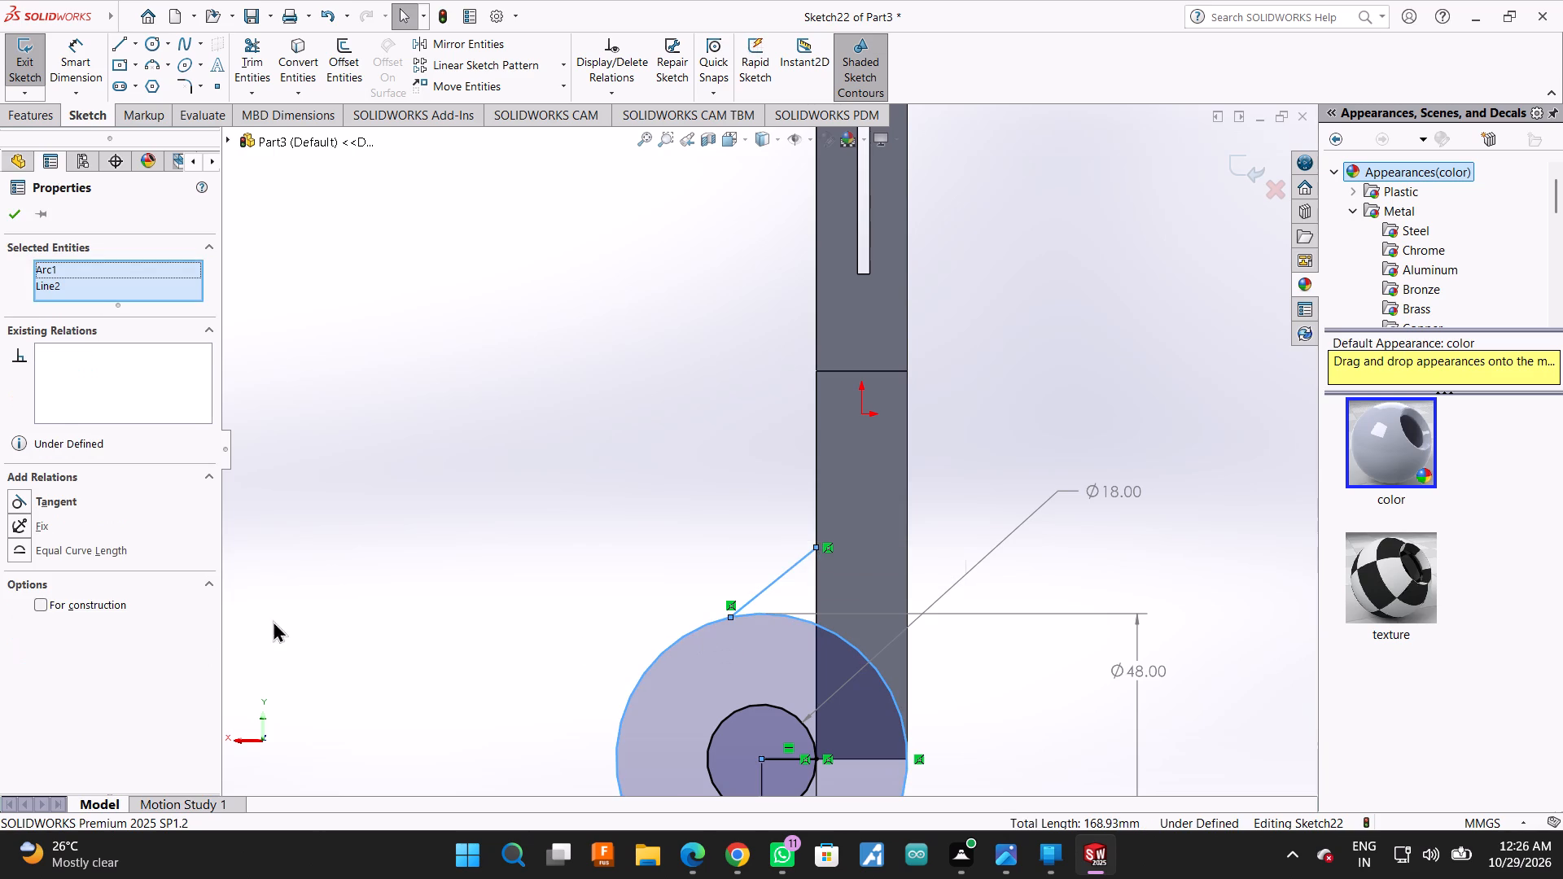
click(43, 501)
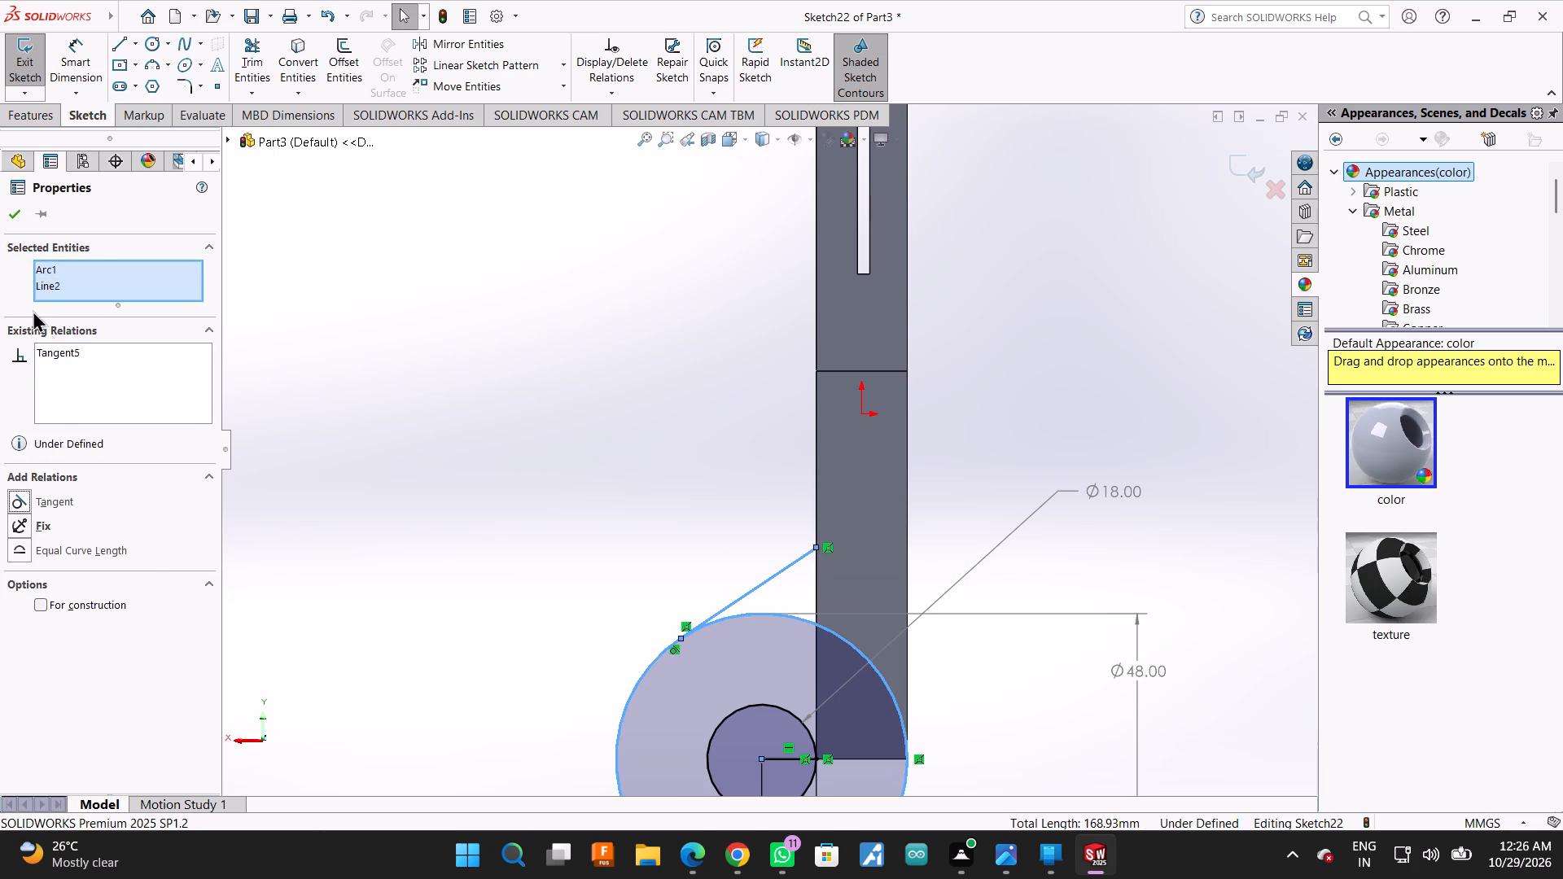
click(10, 216)
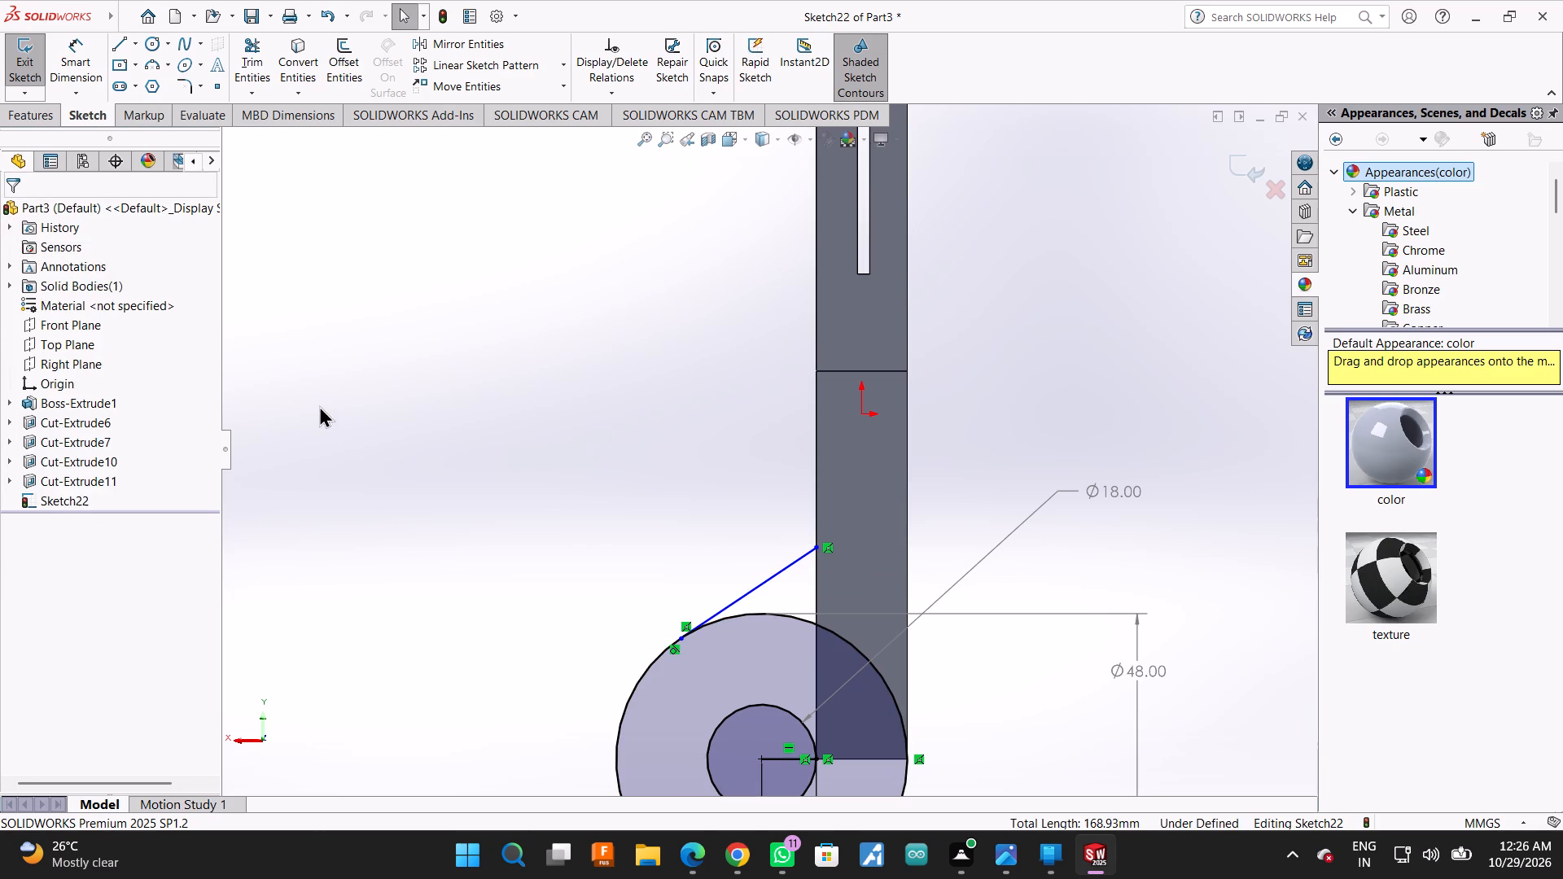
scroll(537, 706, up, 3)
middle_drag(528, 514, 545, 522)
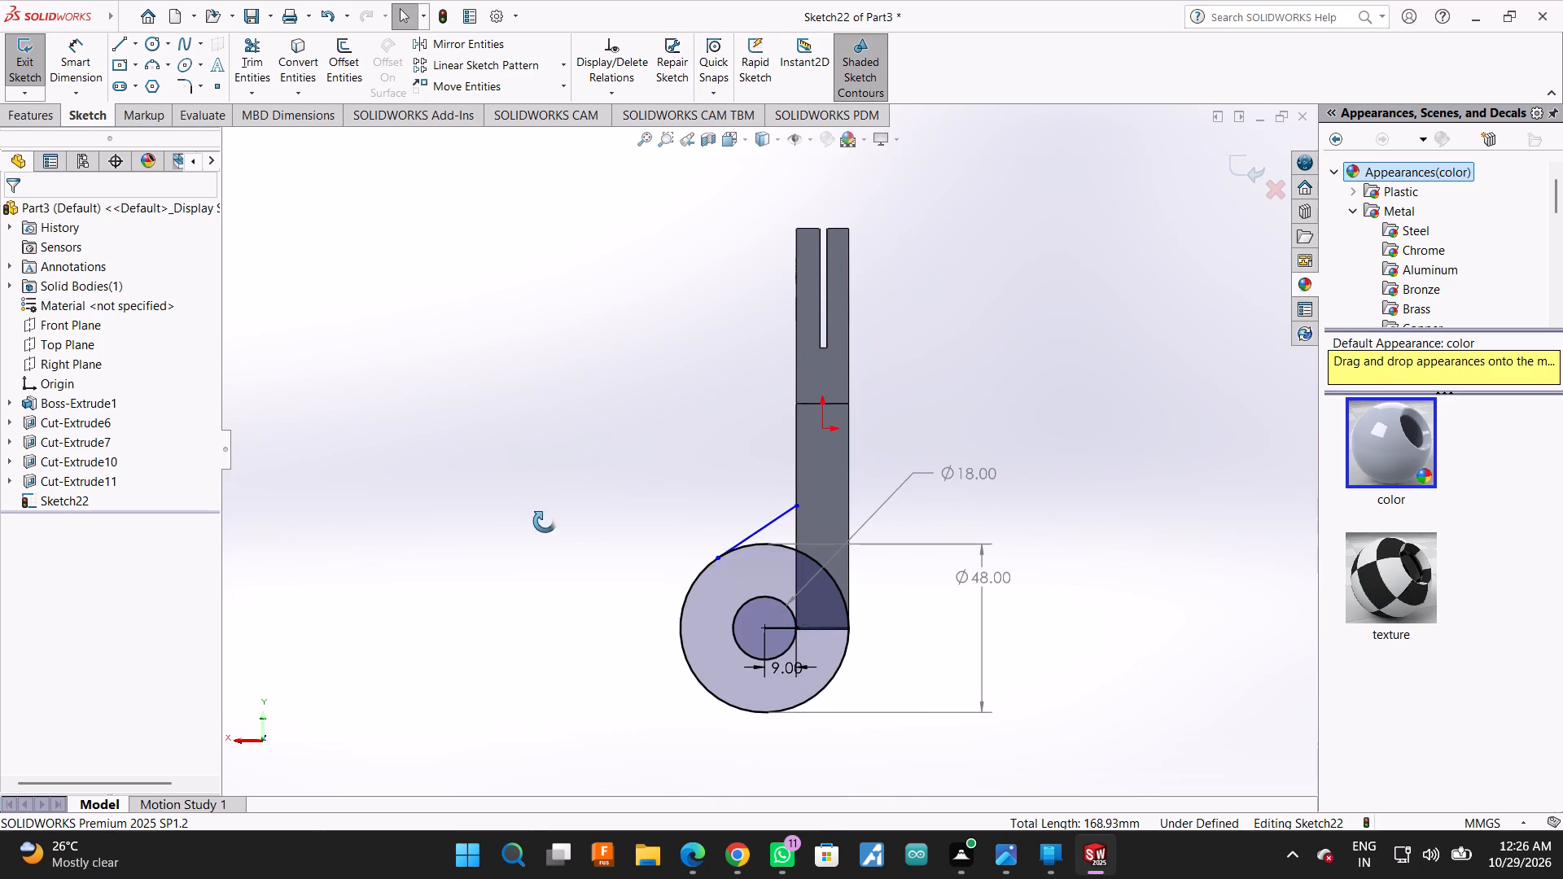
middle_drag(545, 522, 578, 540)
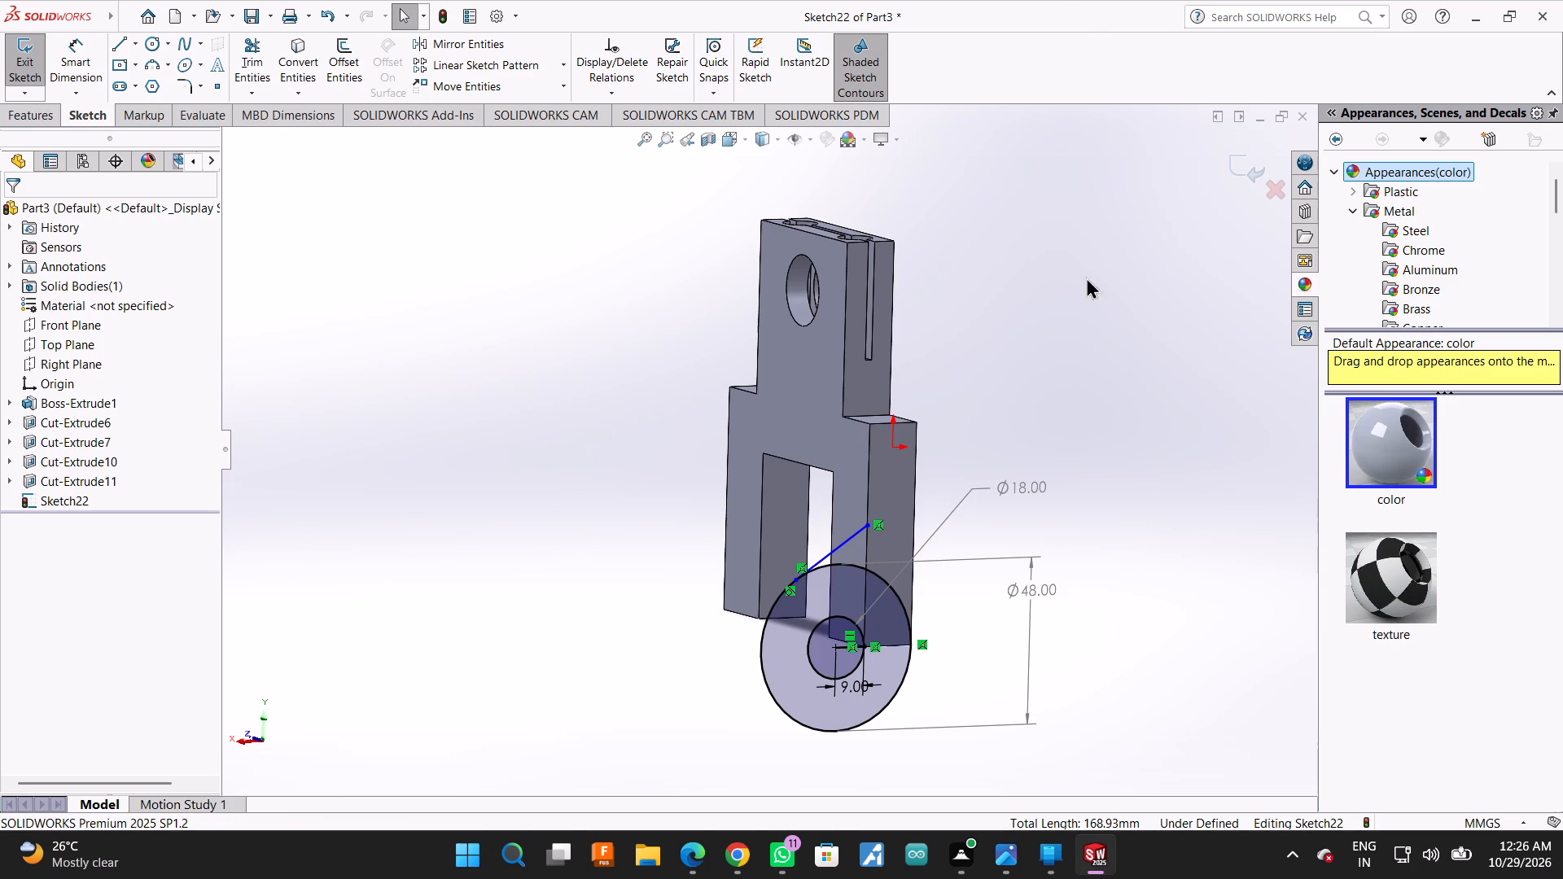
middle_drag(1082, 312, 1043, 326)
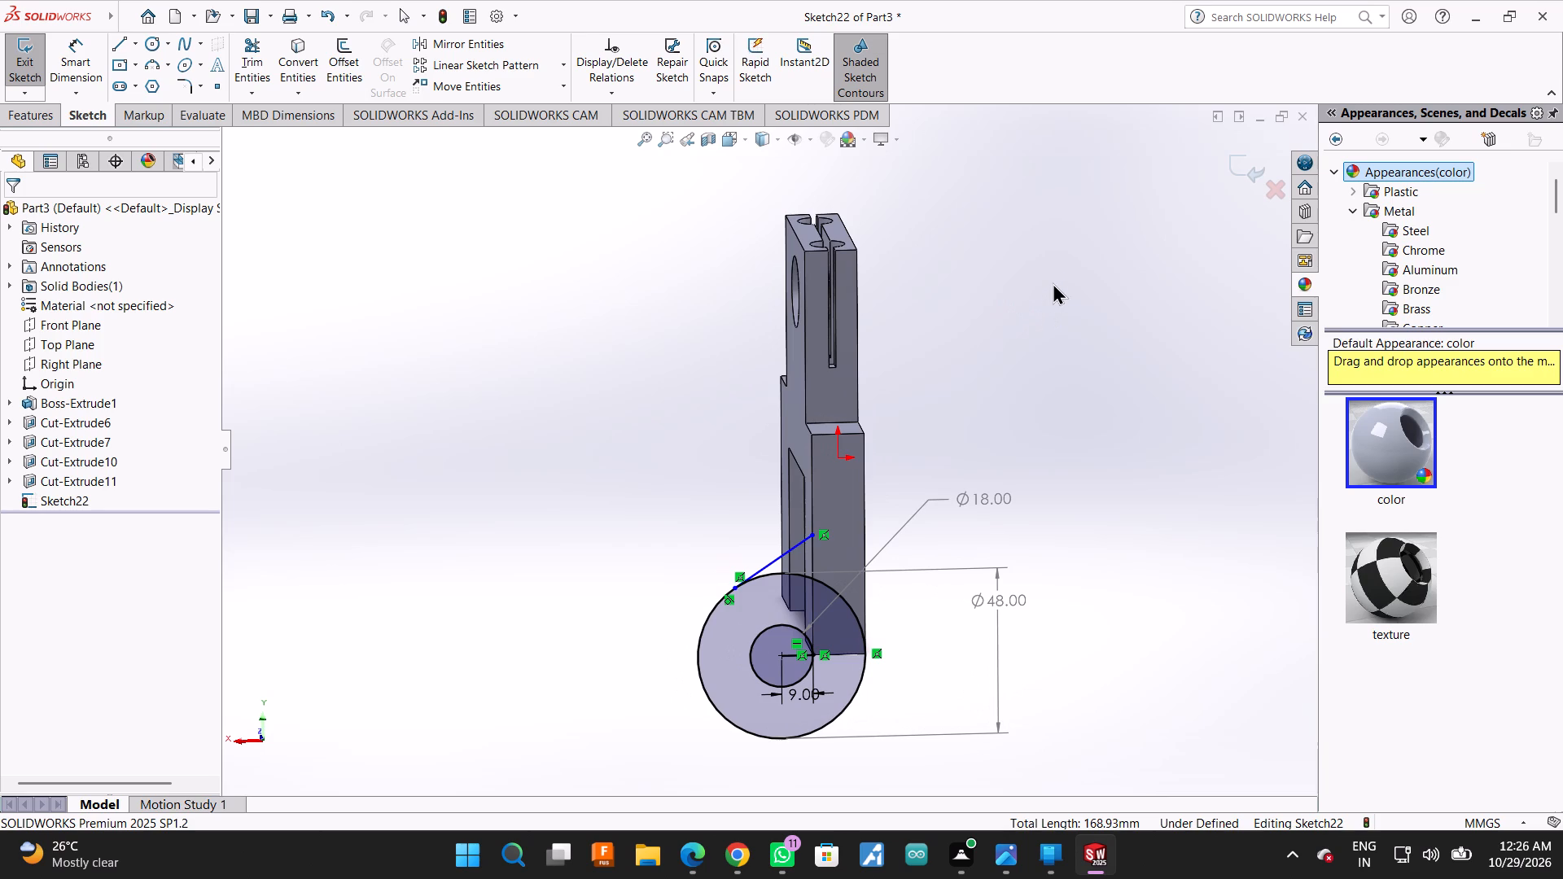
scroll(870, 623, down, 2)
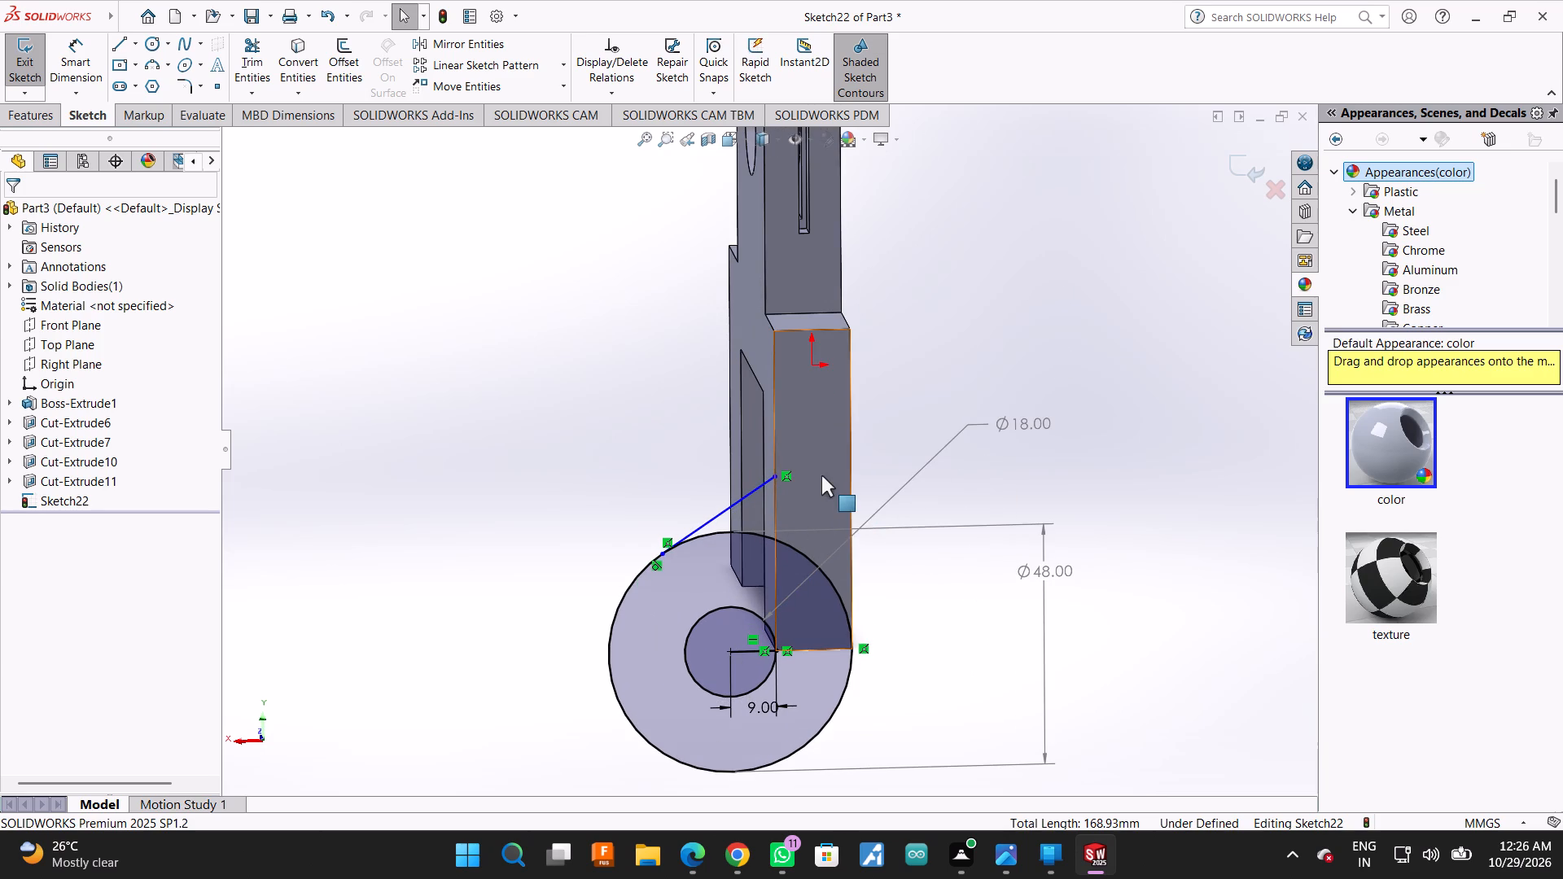
Examine from several angles how the circles and the slanted tangent line meet the leg's end face and edges.
click(821, 475)
right_click(807, 501)
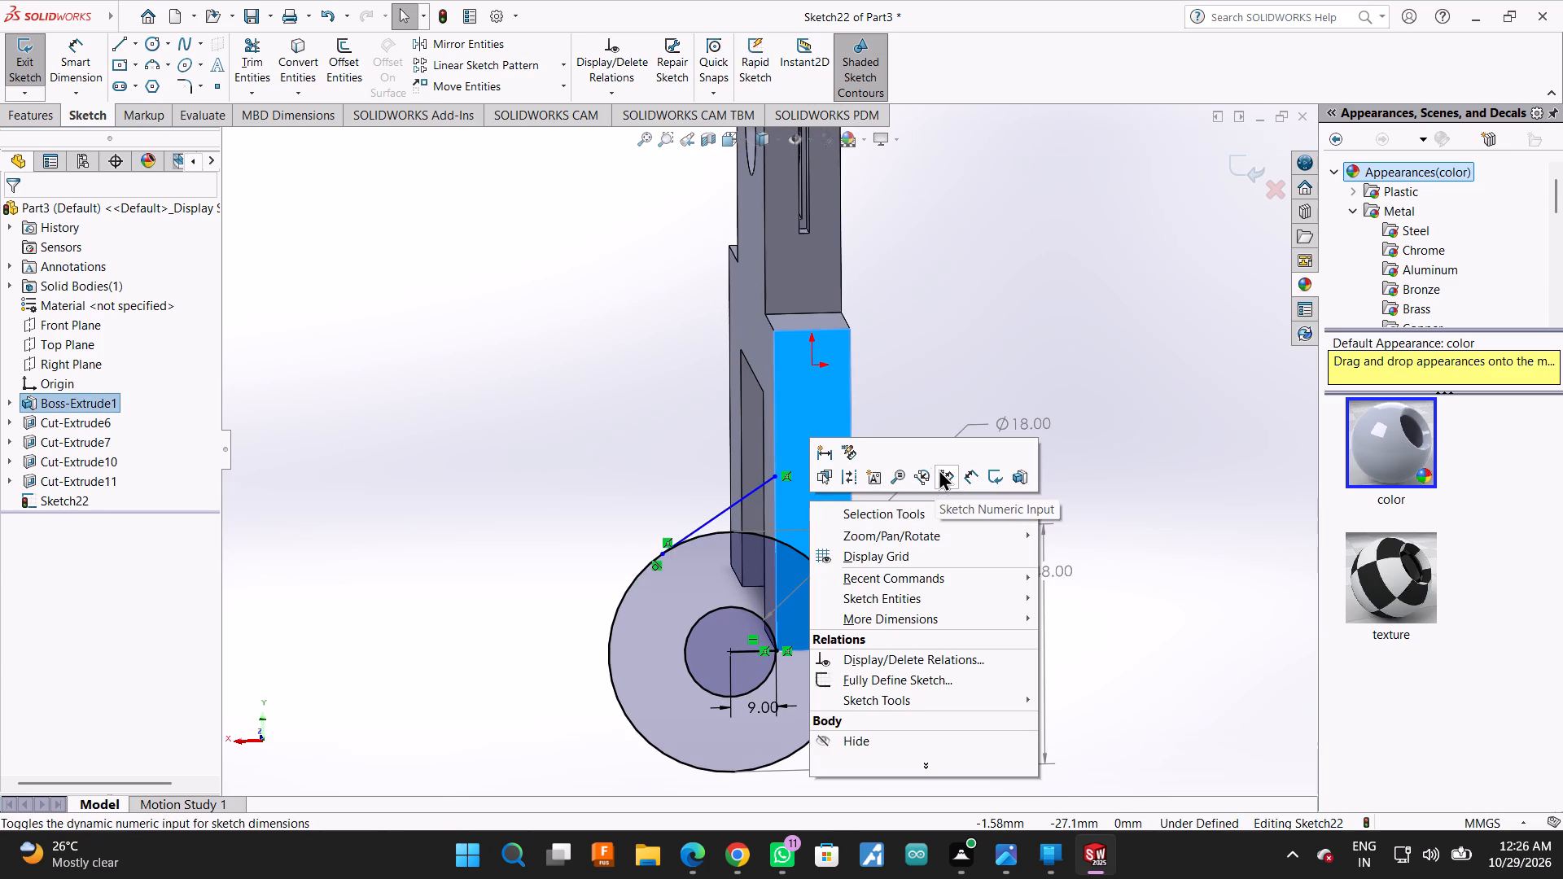
click(956, 391)
click(40, 401)
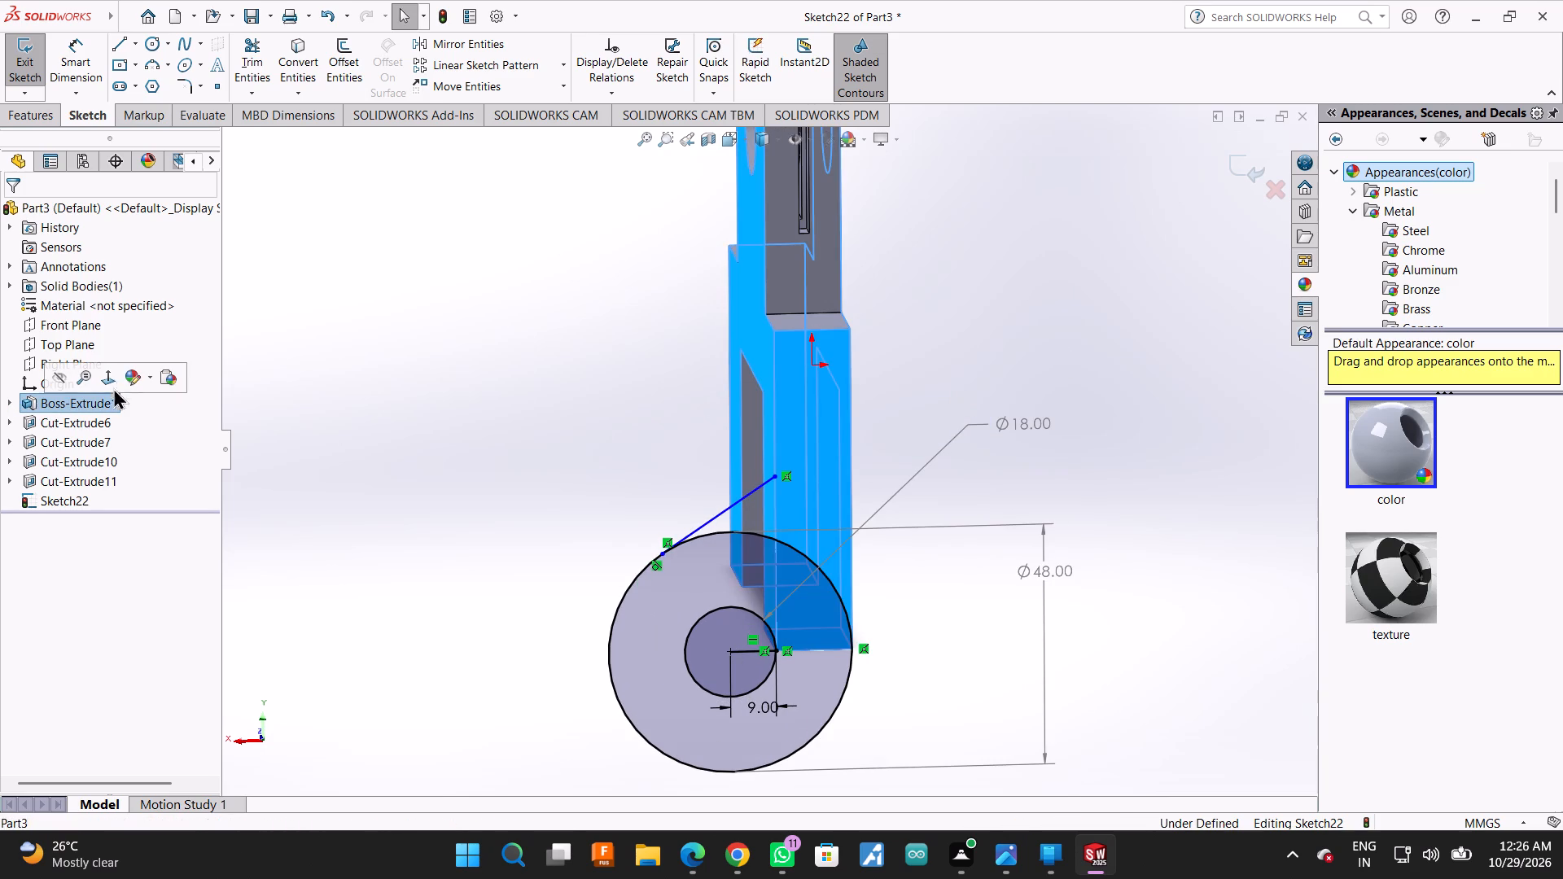
click(113, 374)
middle_drag(916, 397, 635, 583)
click(892, 459)
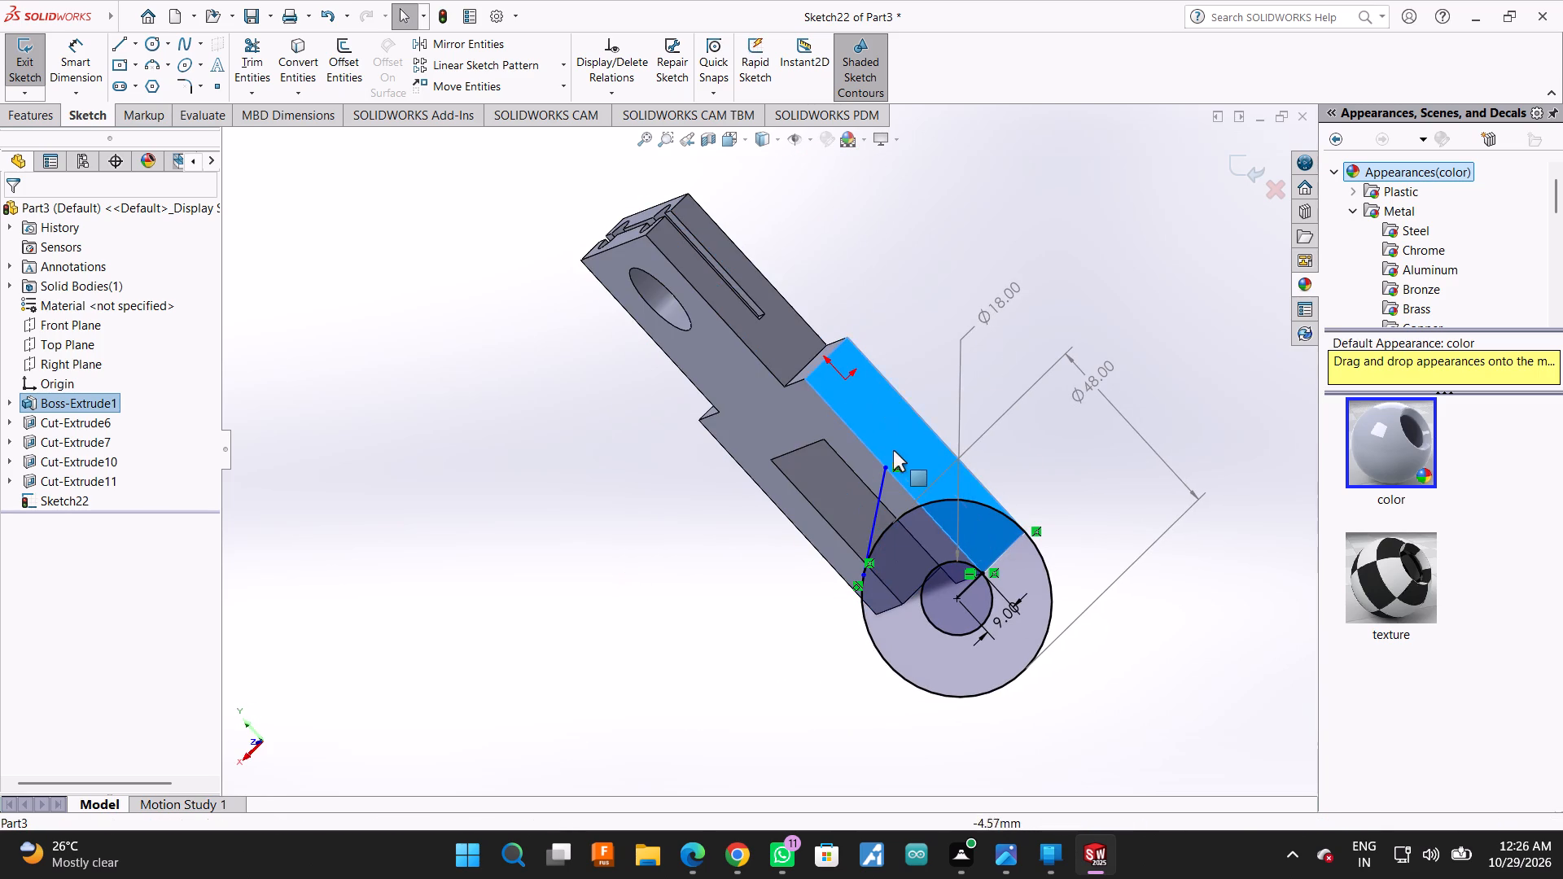
click(894, 447)
click(894, 447)
right_click(894, 447)
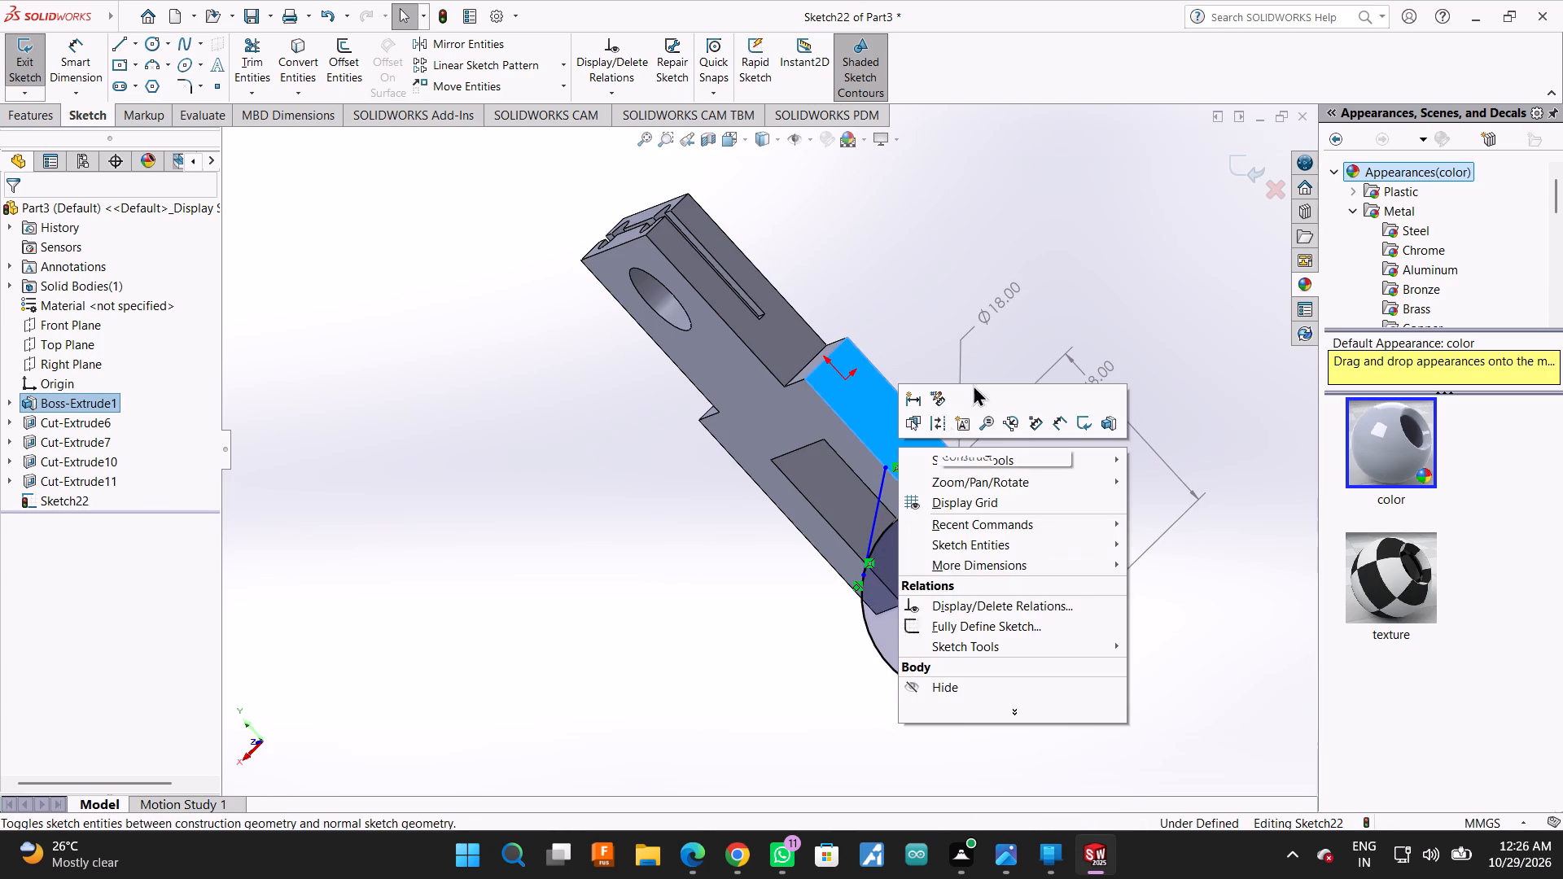
scroll(1000, 313, down, 3)
scroll(641, 315, down, 1)
middle_drag(641, 314, 593, 130)
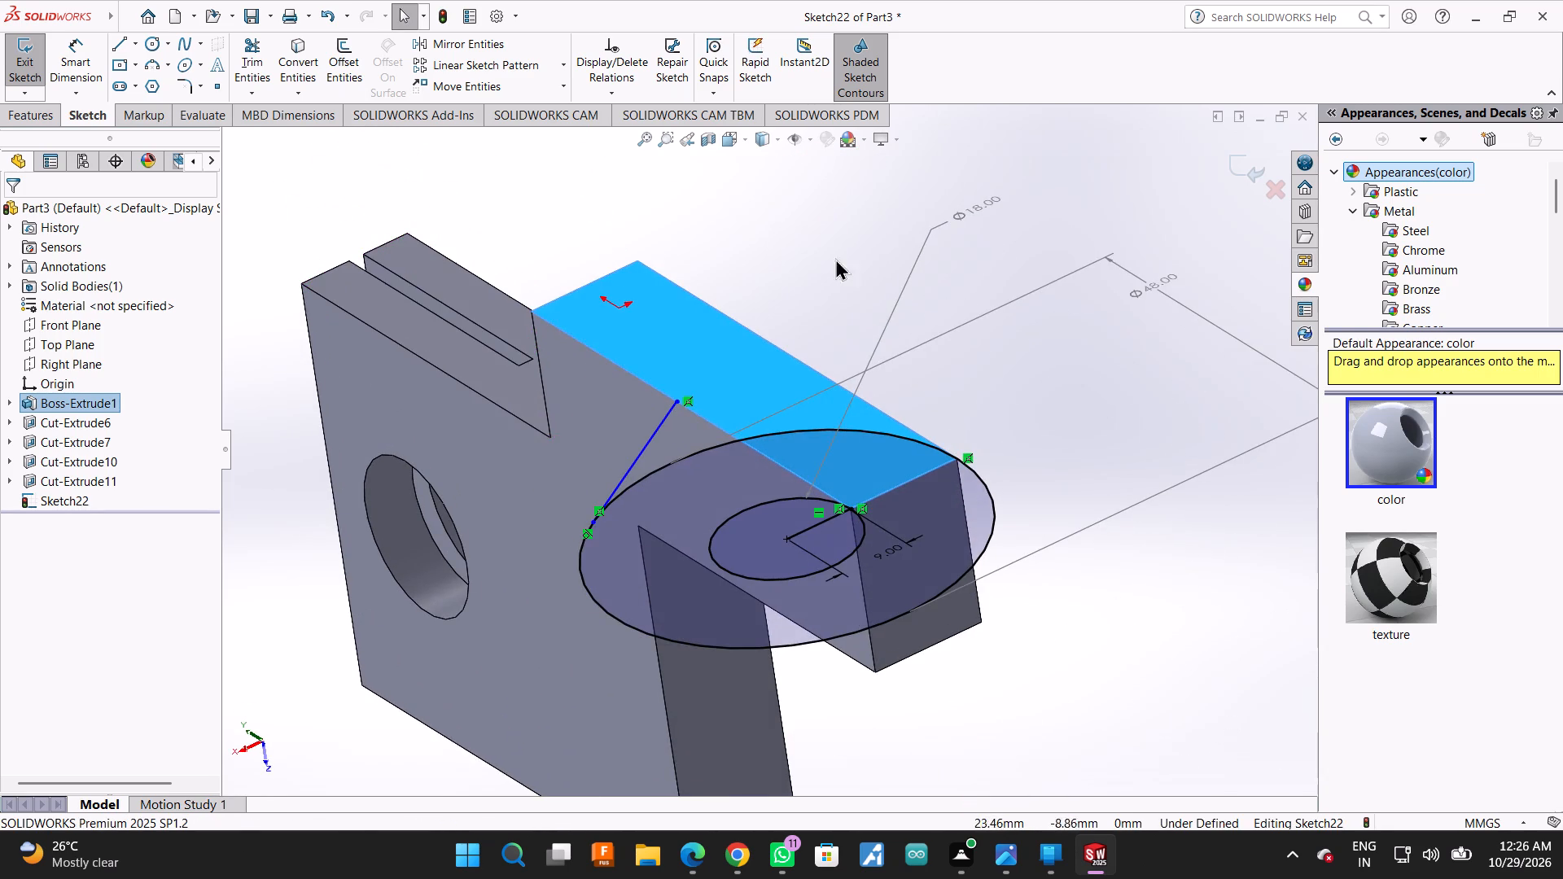
middle_drag(1068, 289, 1083, 596)
middle_drag(1053, 593, 1042, 590)
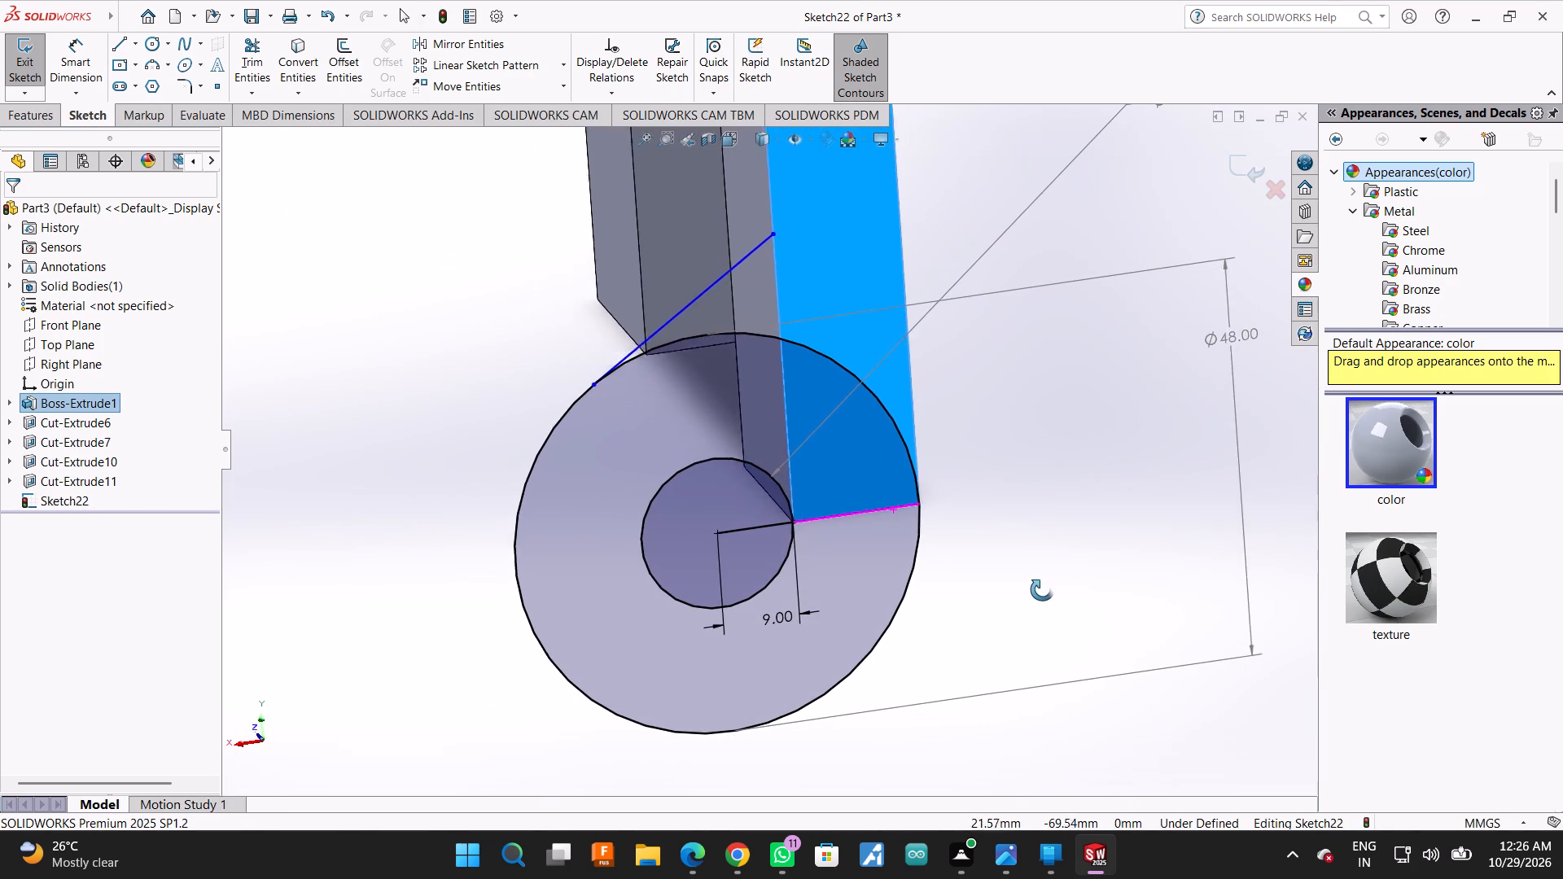
middle_drag(1042, 590, 1000, 607)
scroll(1014, 614, up, 2)
middle_drag(856, 218, 867, 185)
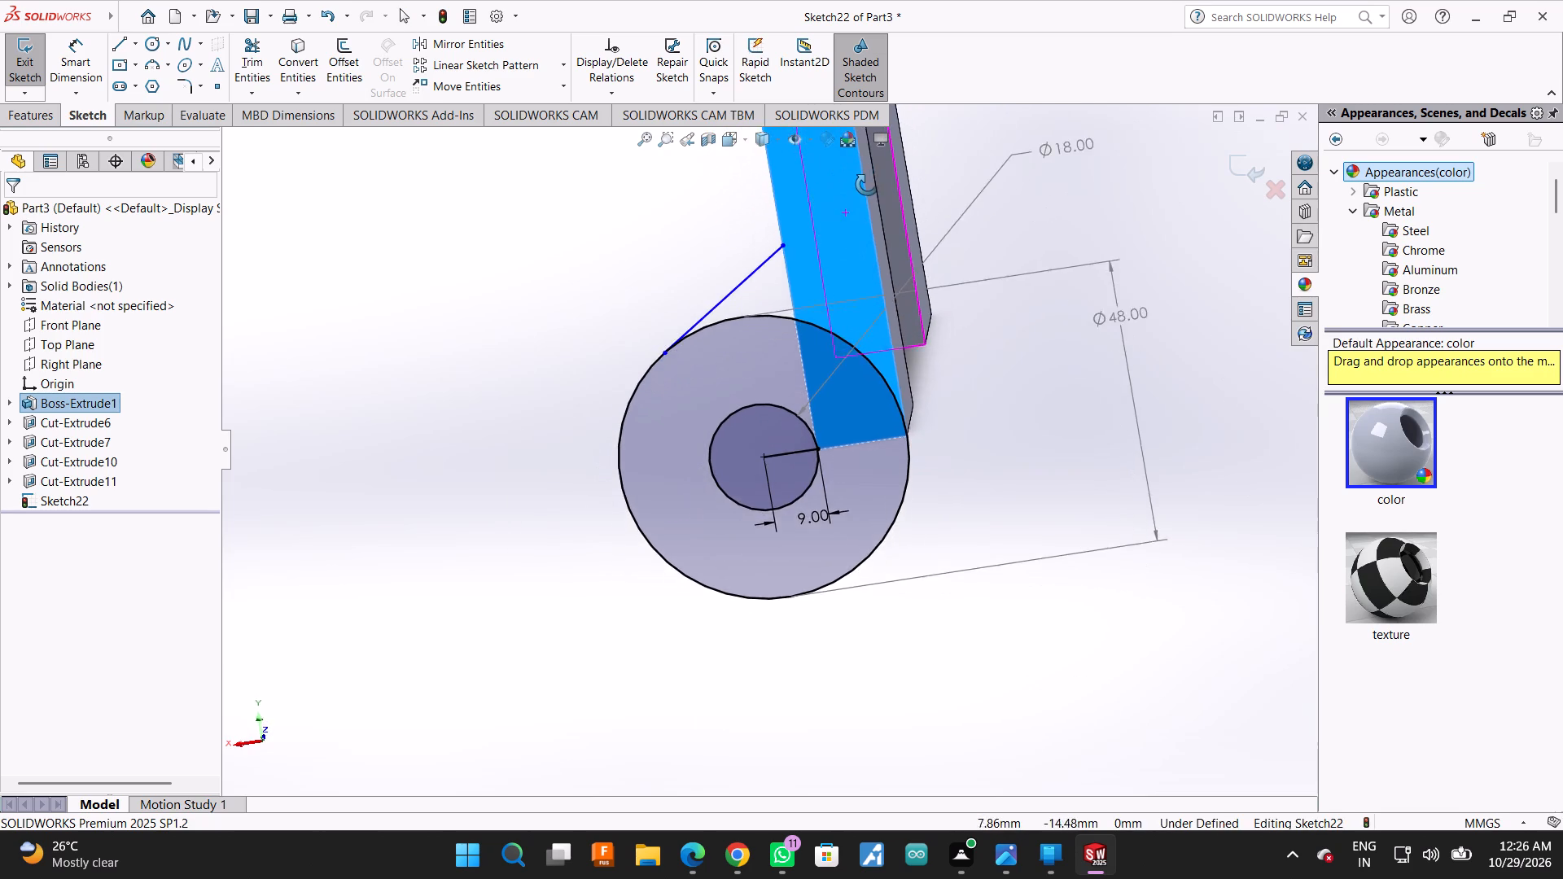
middle_drag(867, 185, 879, 182)
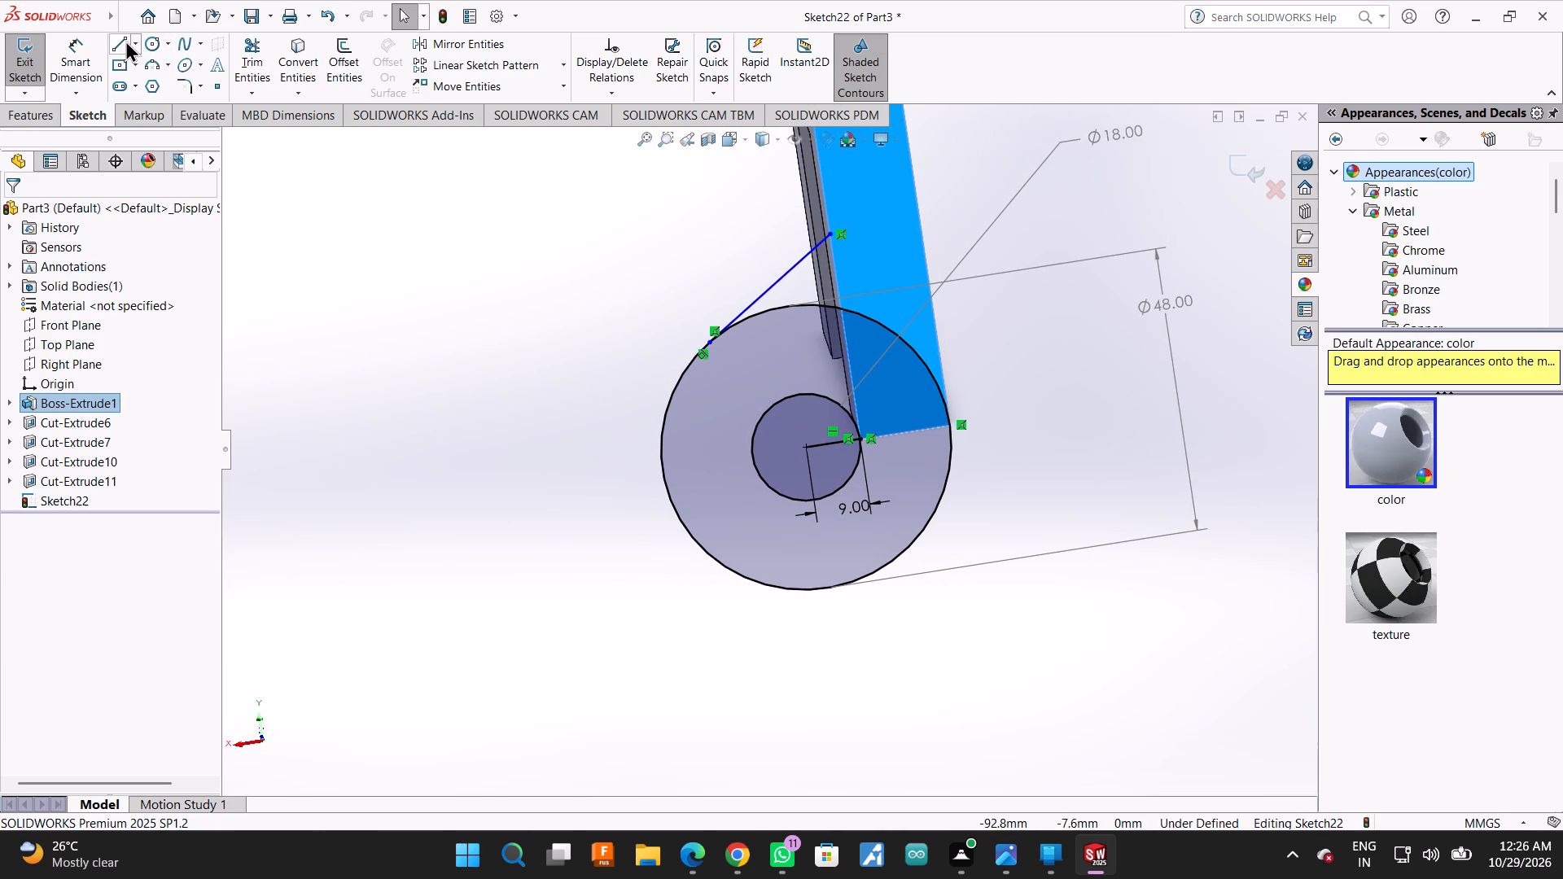
Trim away the slanted line between the leg's edge and the large circle.
click(125, 40)
scroll(808, 300, down, 4)
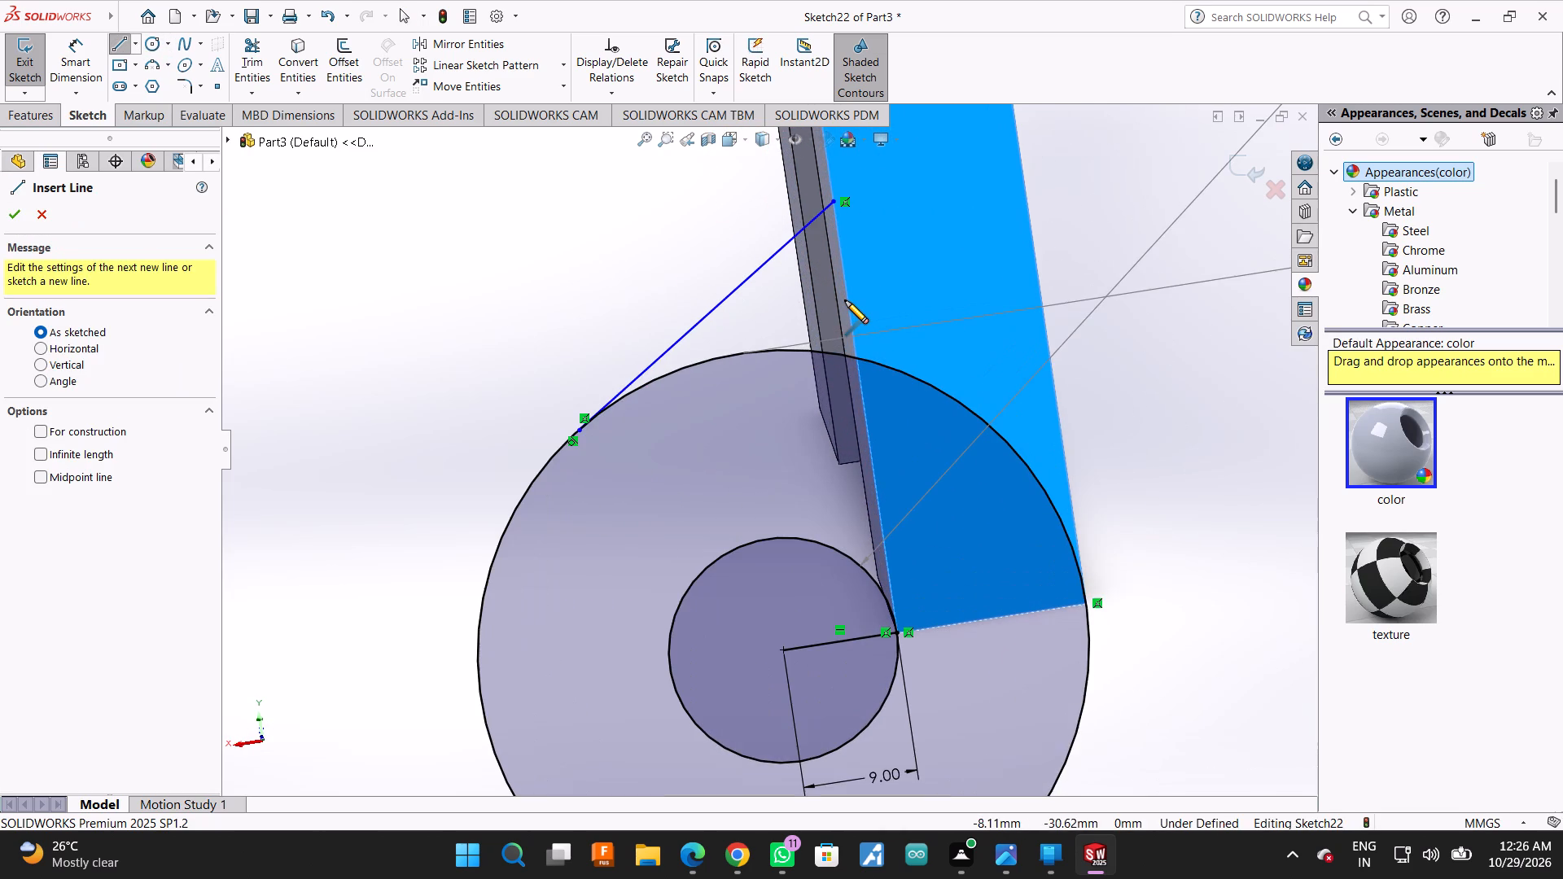
scroll(835, 361, up, 1)
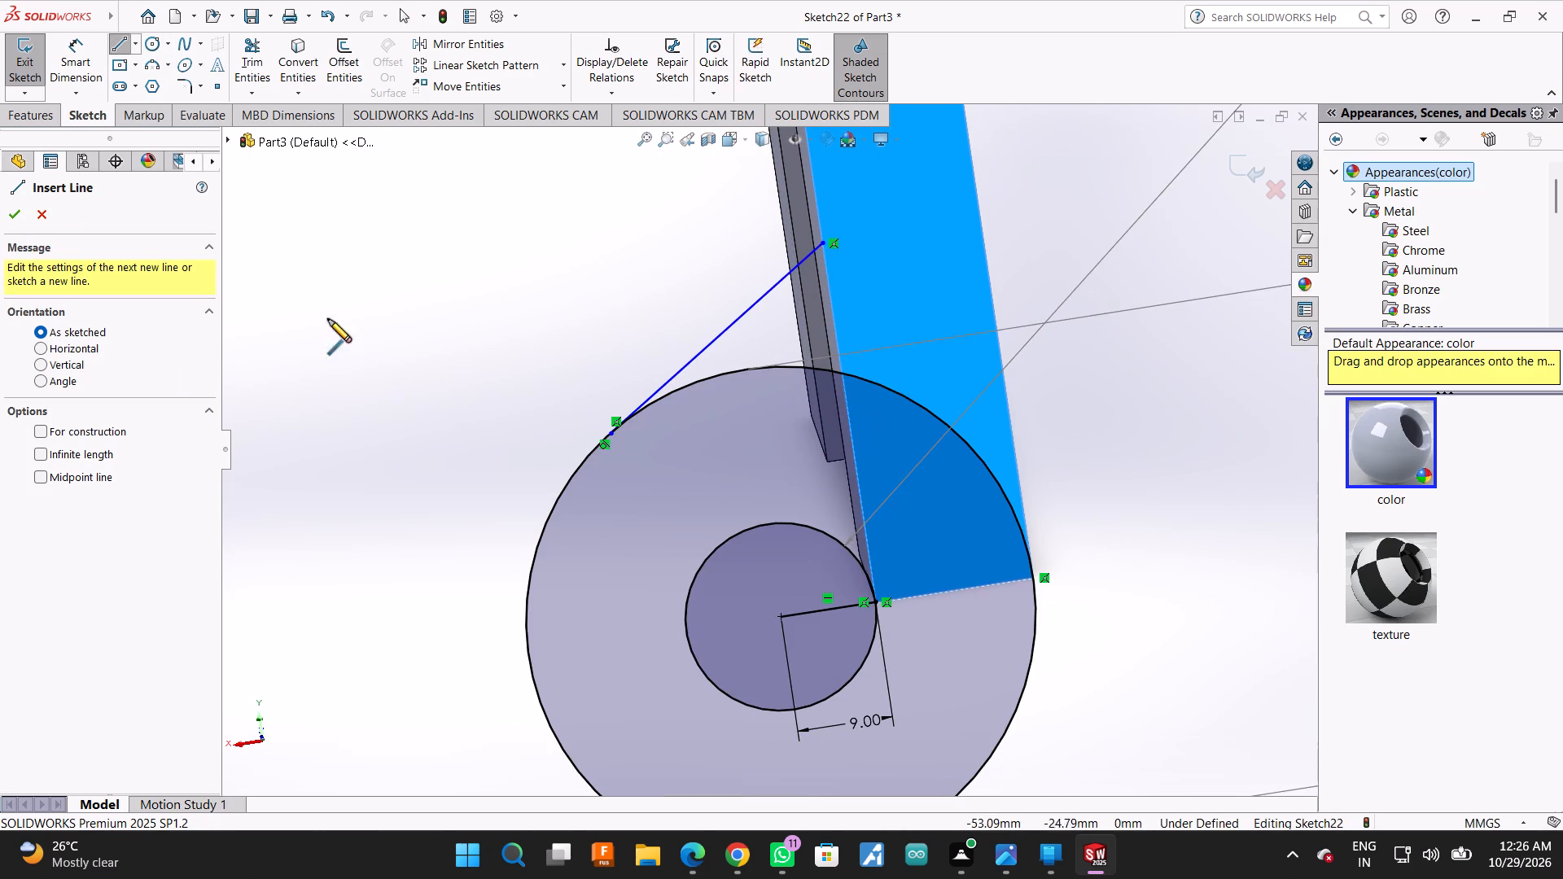
click(237, 47)
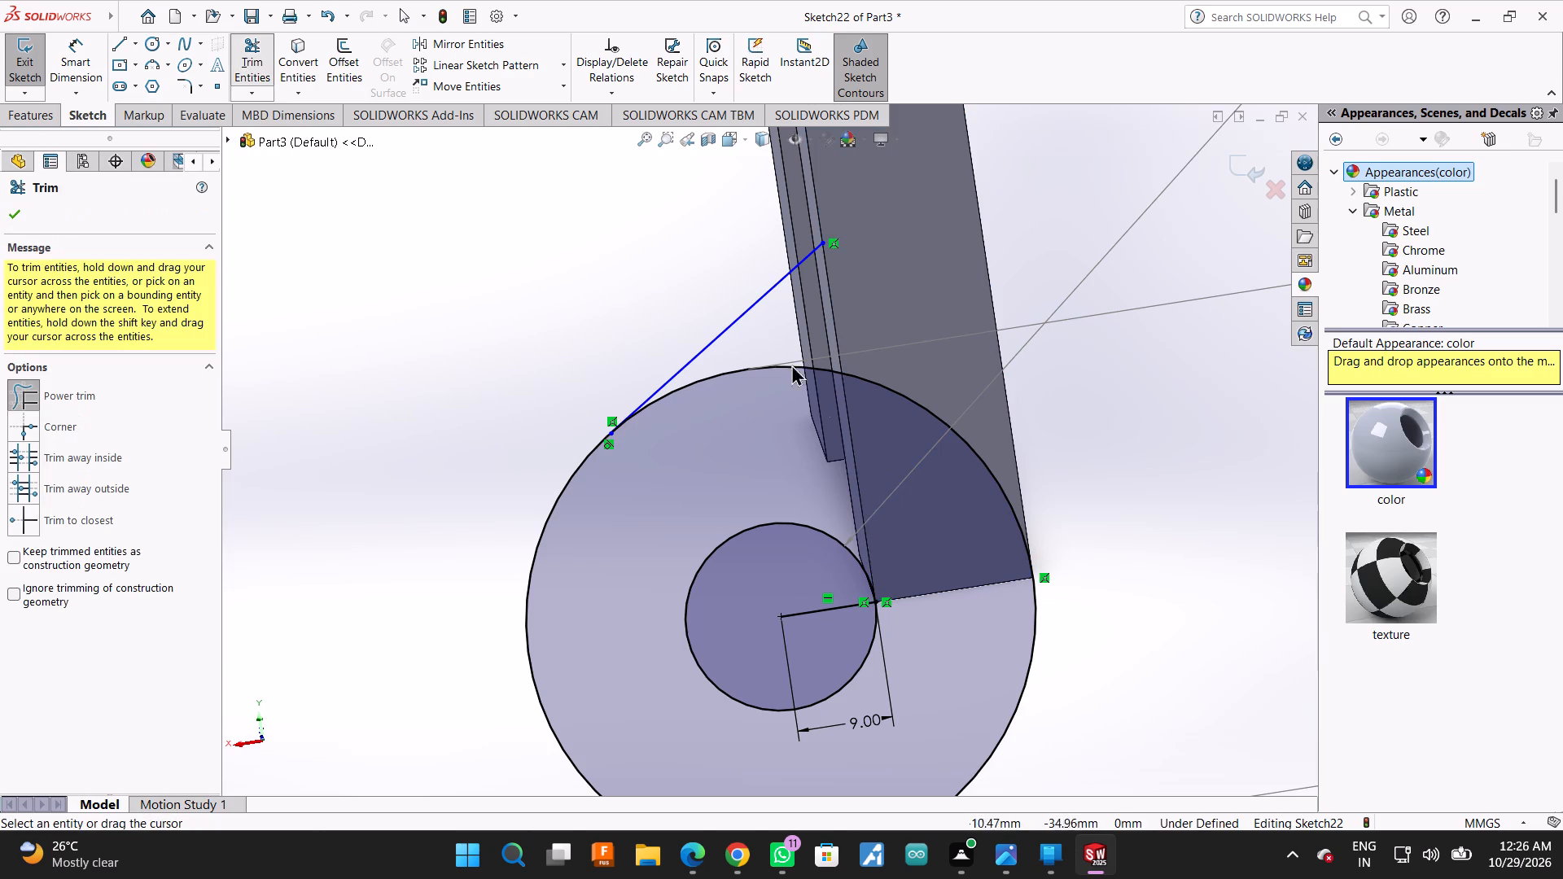
drag(676, 269, 772, 319)
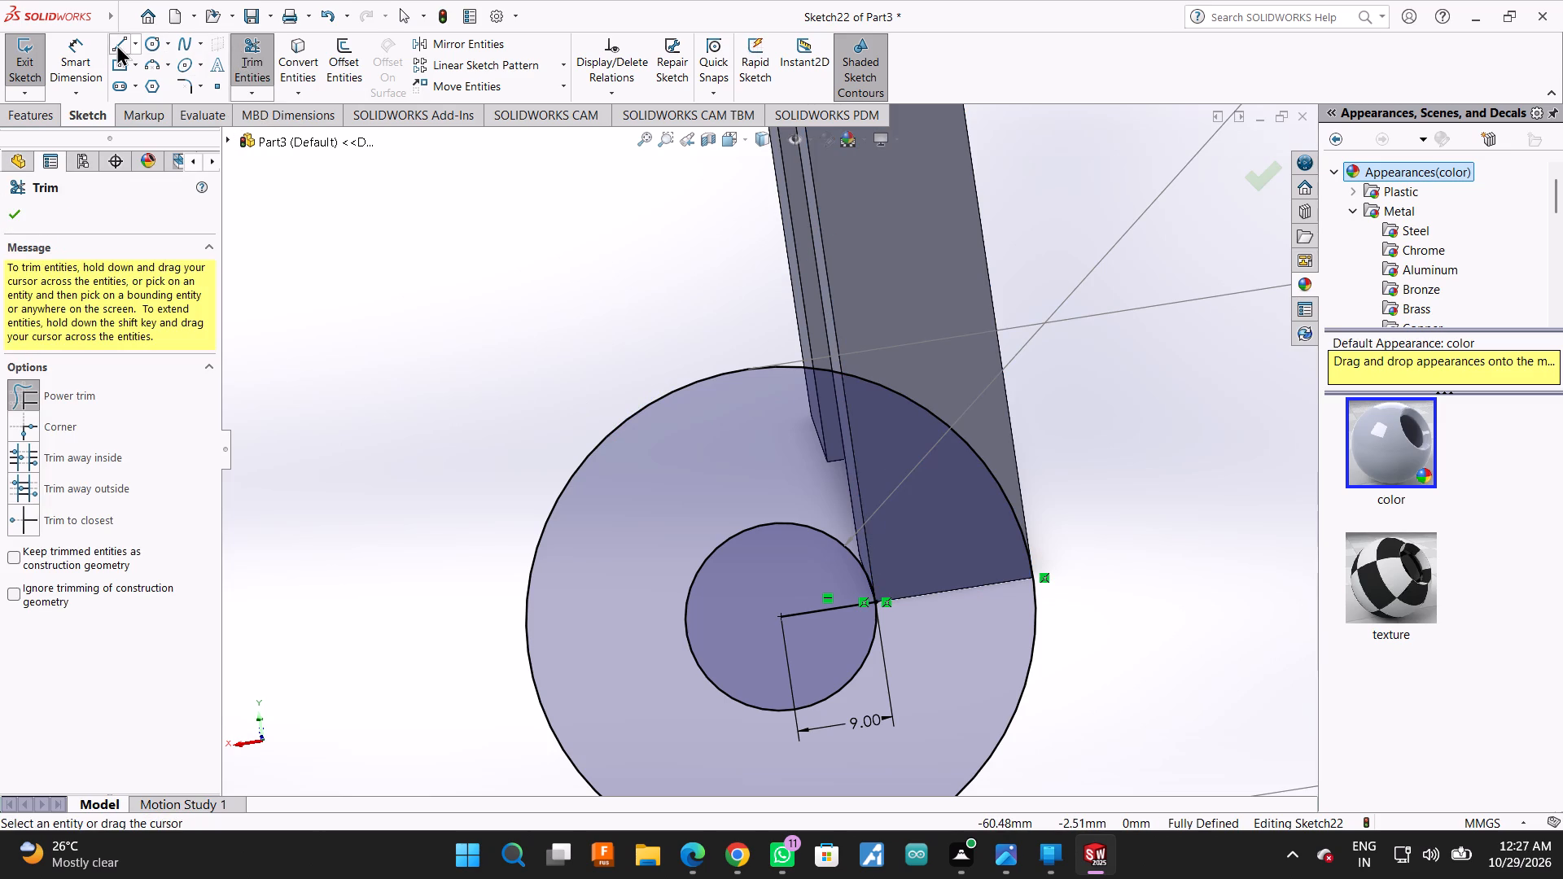
Sketch connected lines from the large circle's top: horizontally to the leg's near edge, 15 mm across the leg, and 24 mm down to its far lower corner.
click(119, 46)
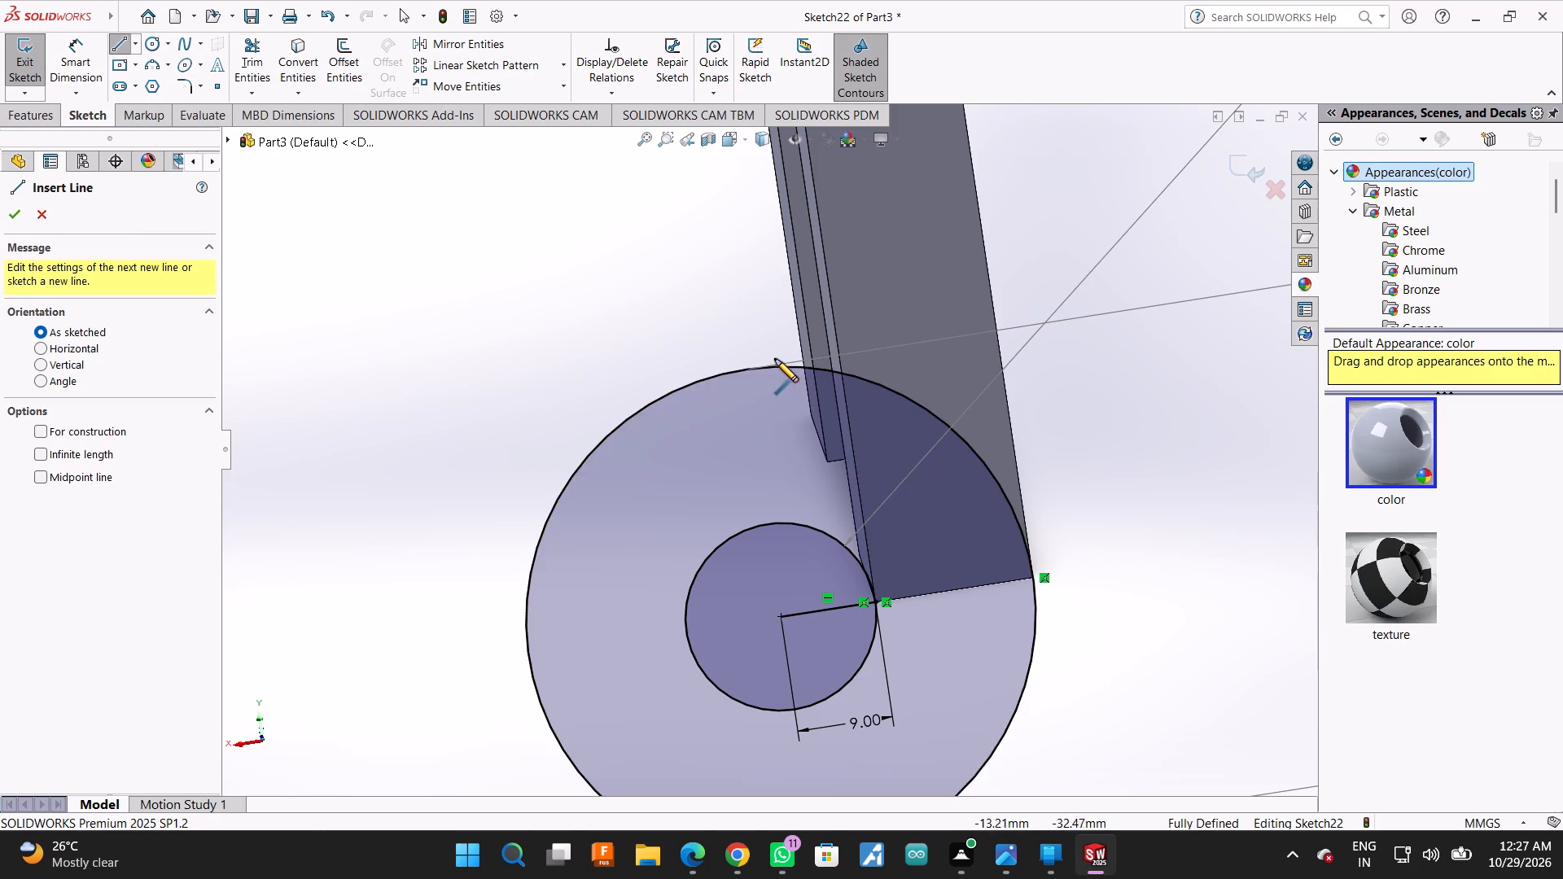
click(743, 374)
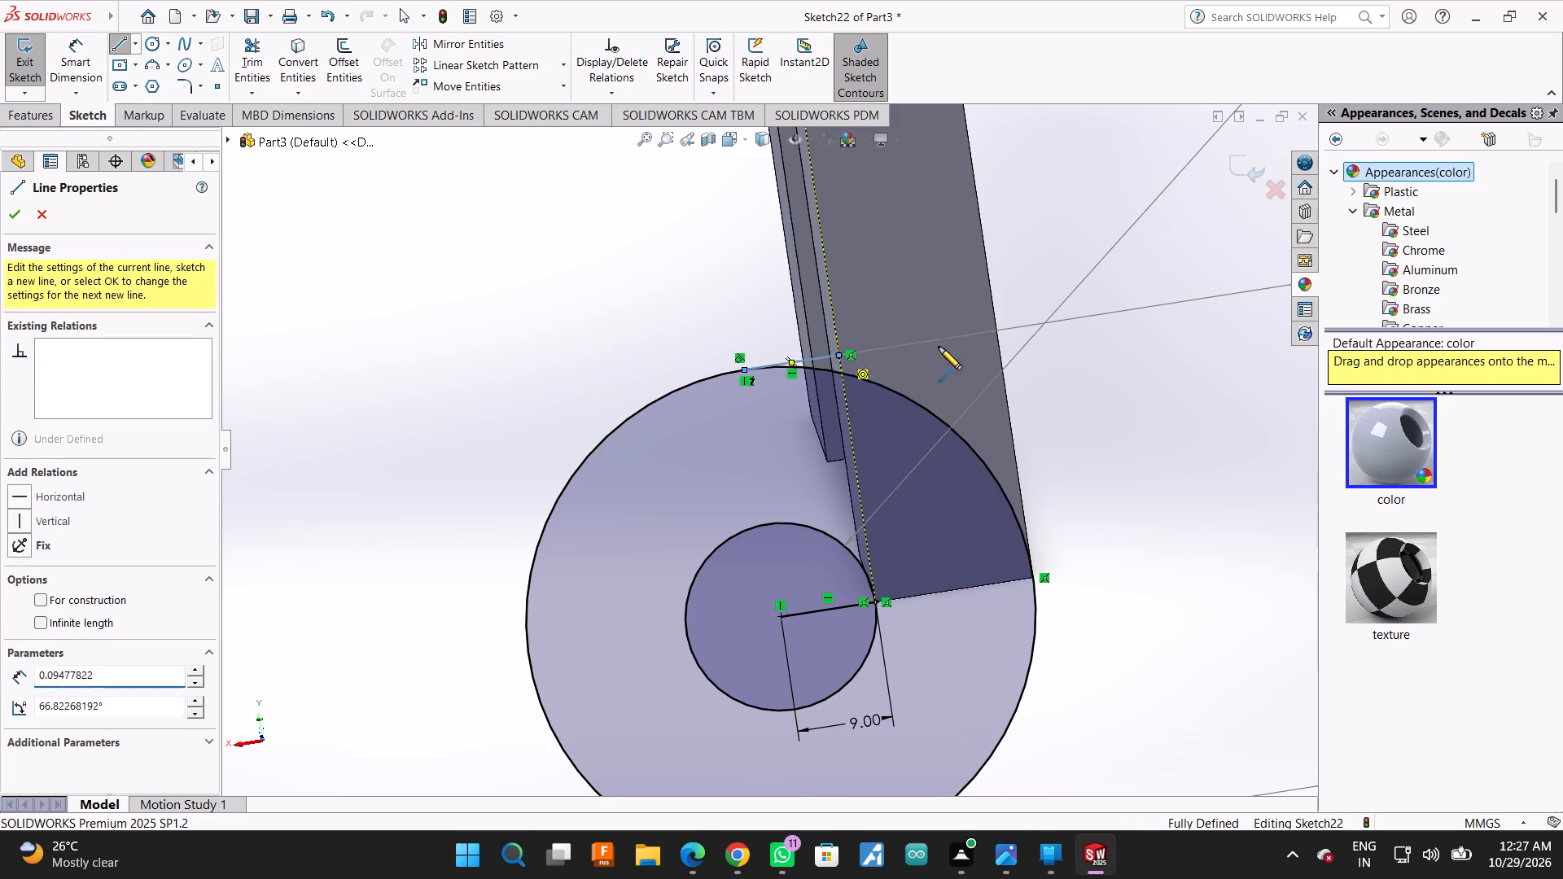
click(995, 328)
click(1035, 579)
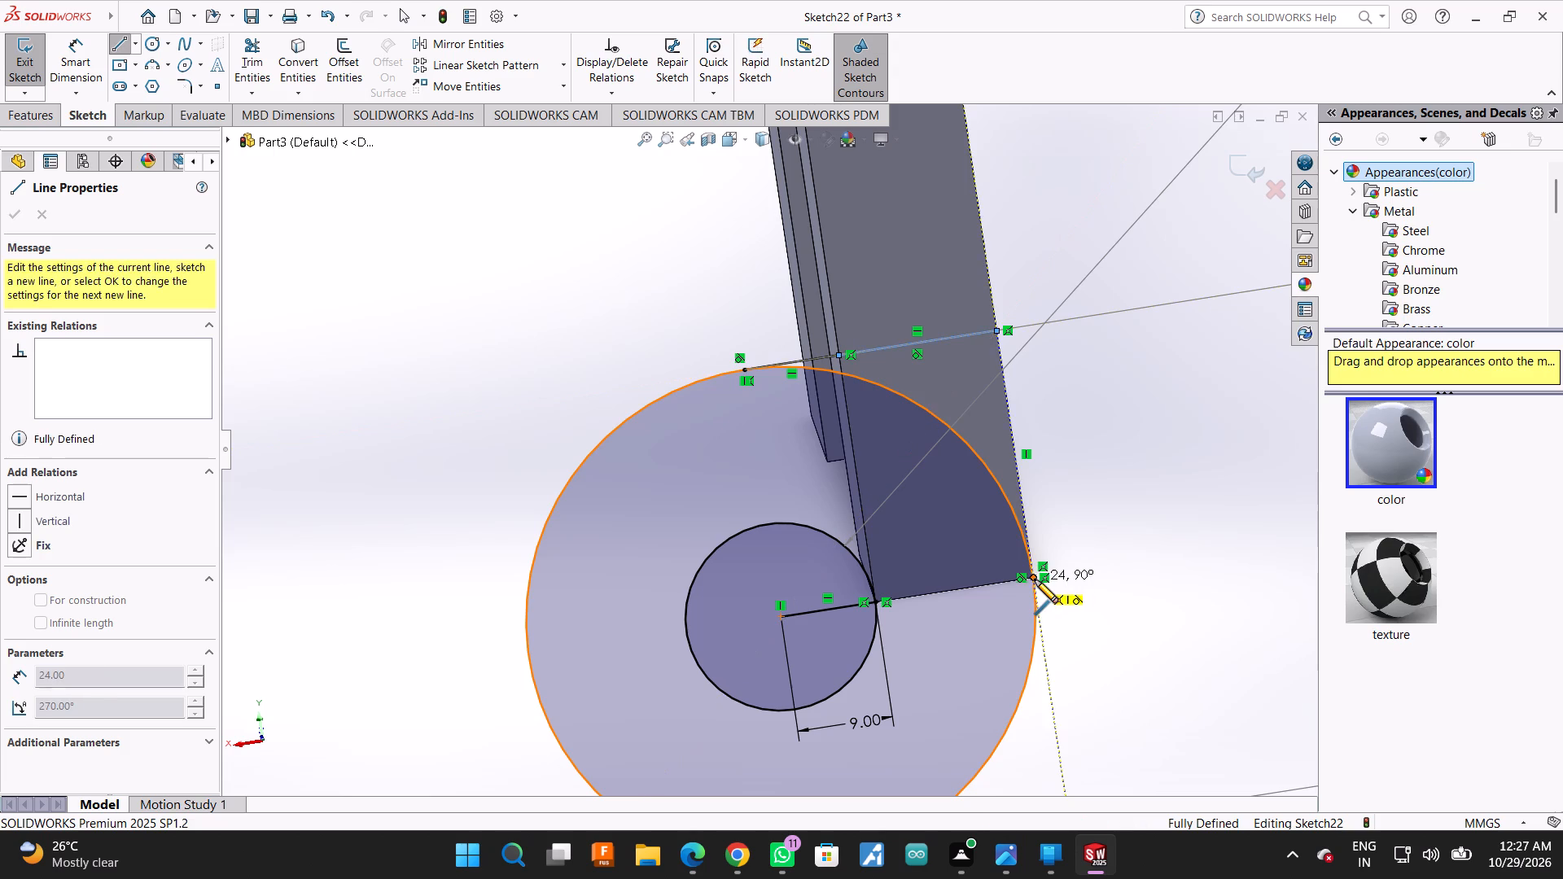
Trim the large circle's arc between its top point and the leg's far lower corner, and clear the stray line segments inside the leg.
drag(240, 46, 268, 87)
drag(961, 383, 943, 448)
click(245, 42)
drag(987, 415, 983, 465)
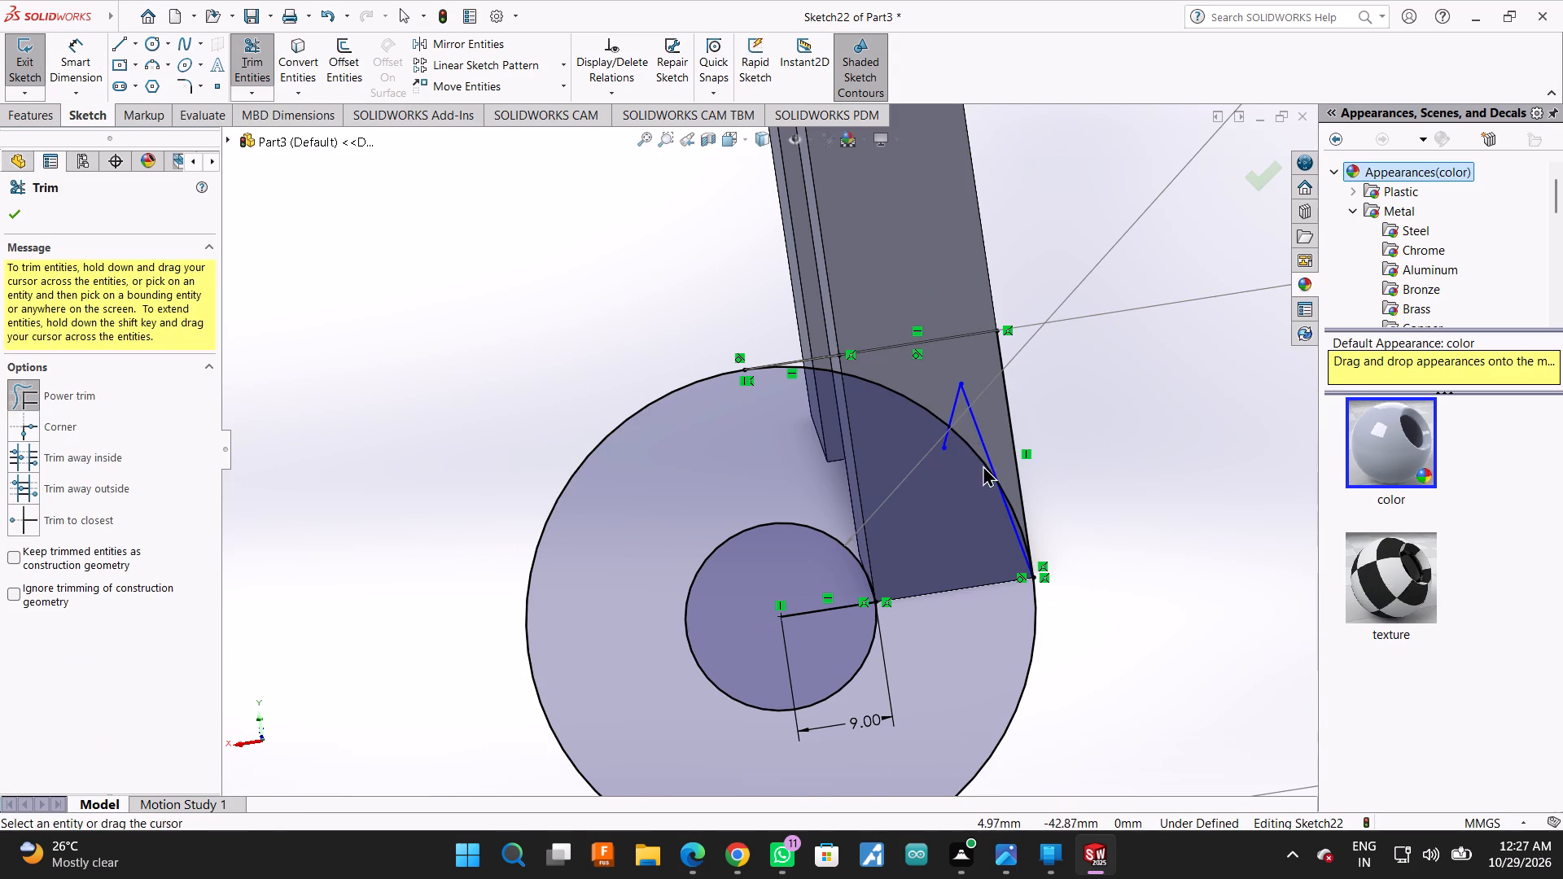
drag(983, 465, 1016, 514)
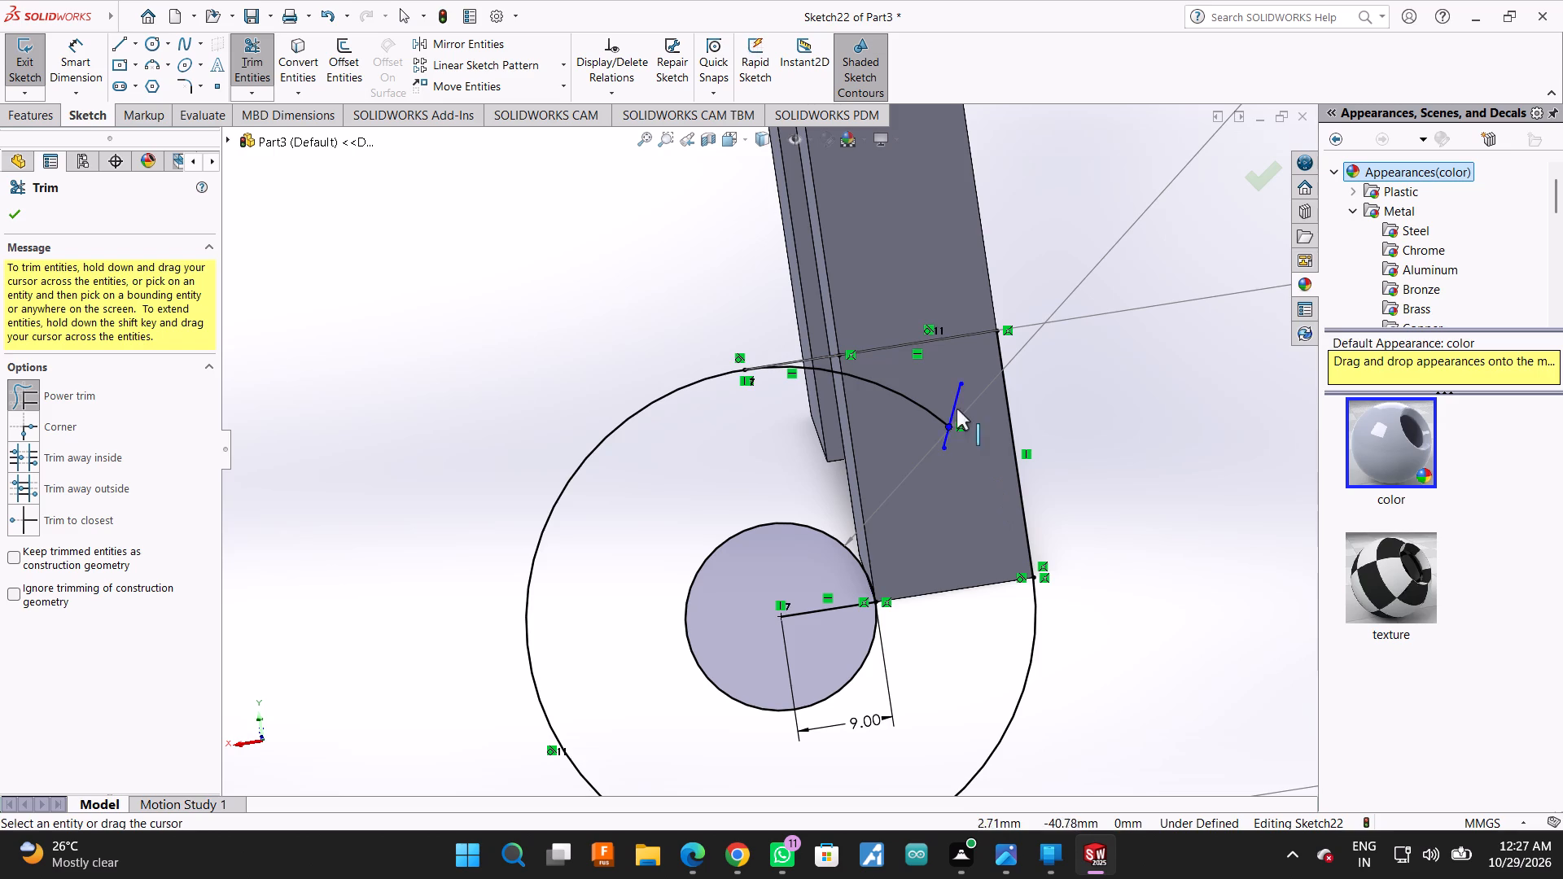
drag(953, 398, 972, 390)
drag(958, 405, 974, 404)
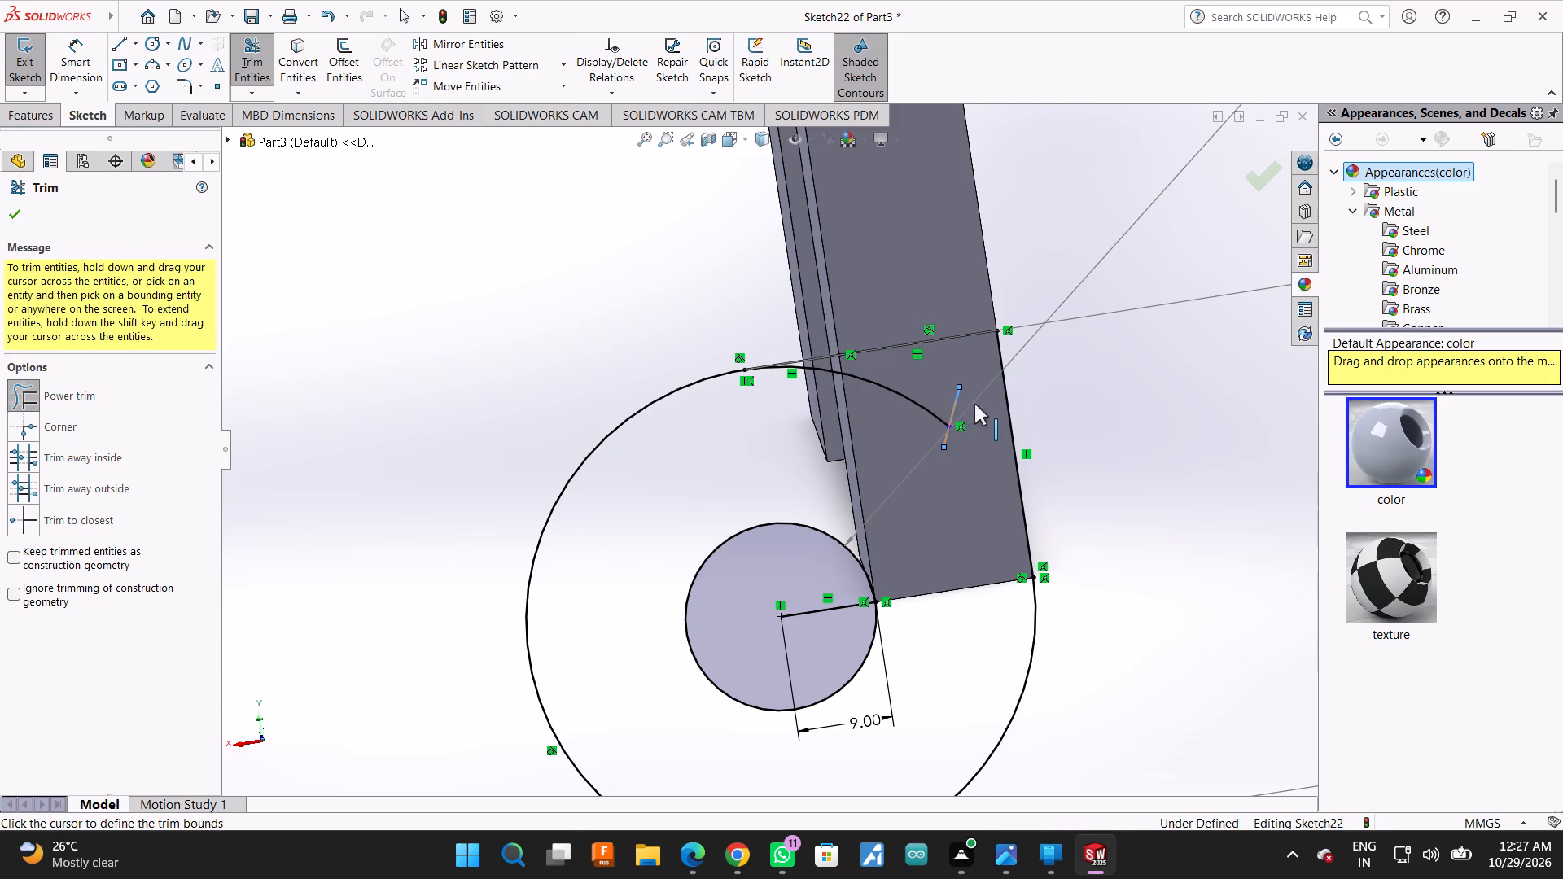
drag(974, 404, 915, 440)
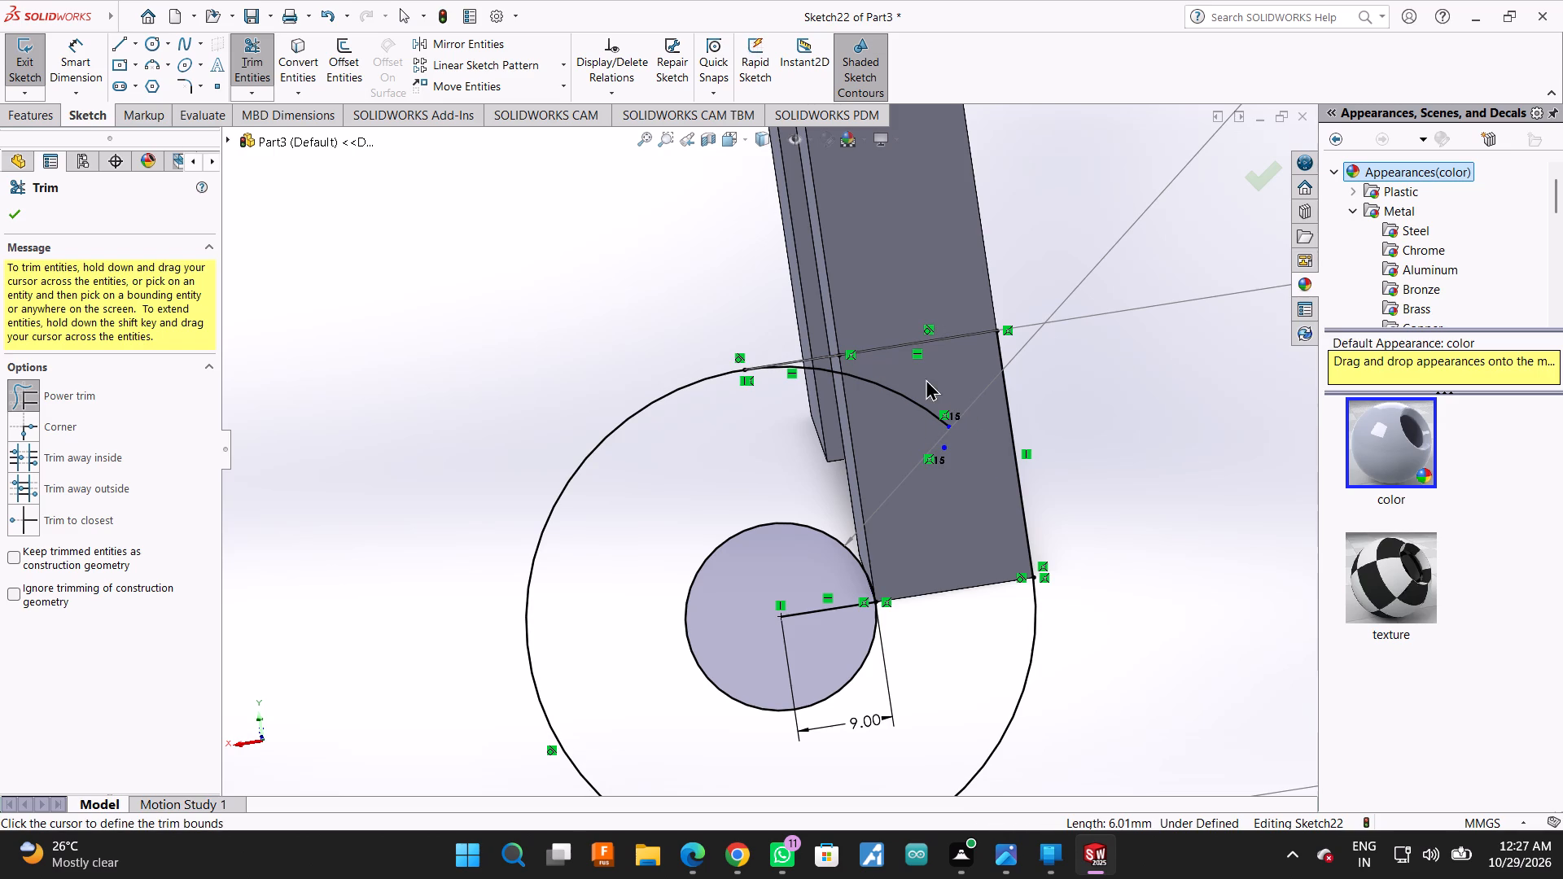
drag(922, 376, 930, 488)
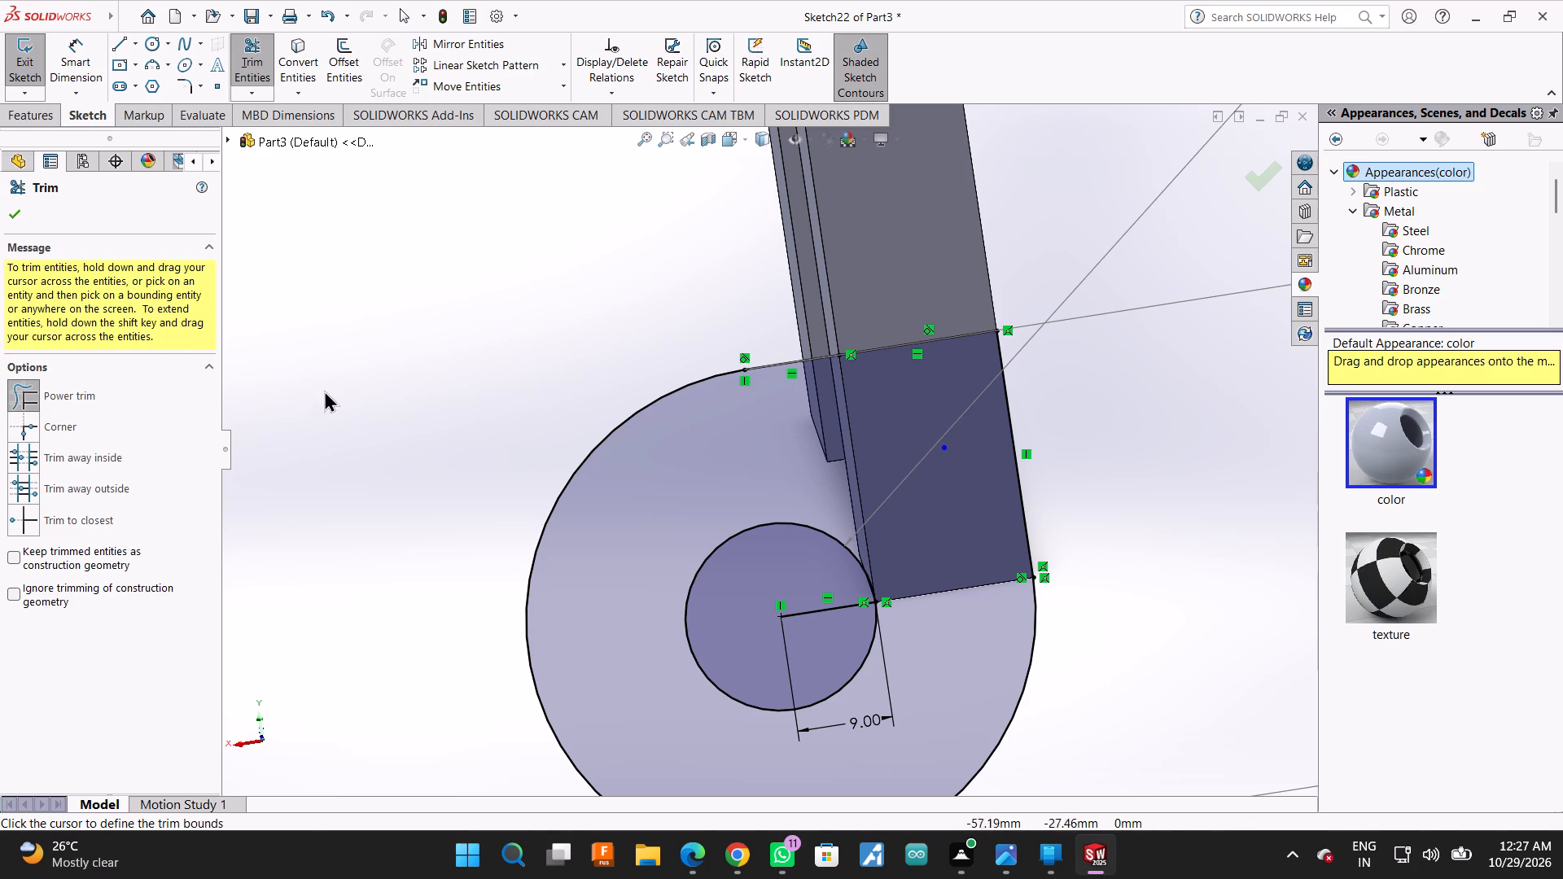
click(14, 219)
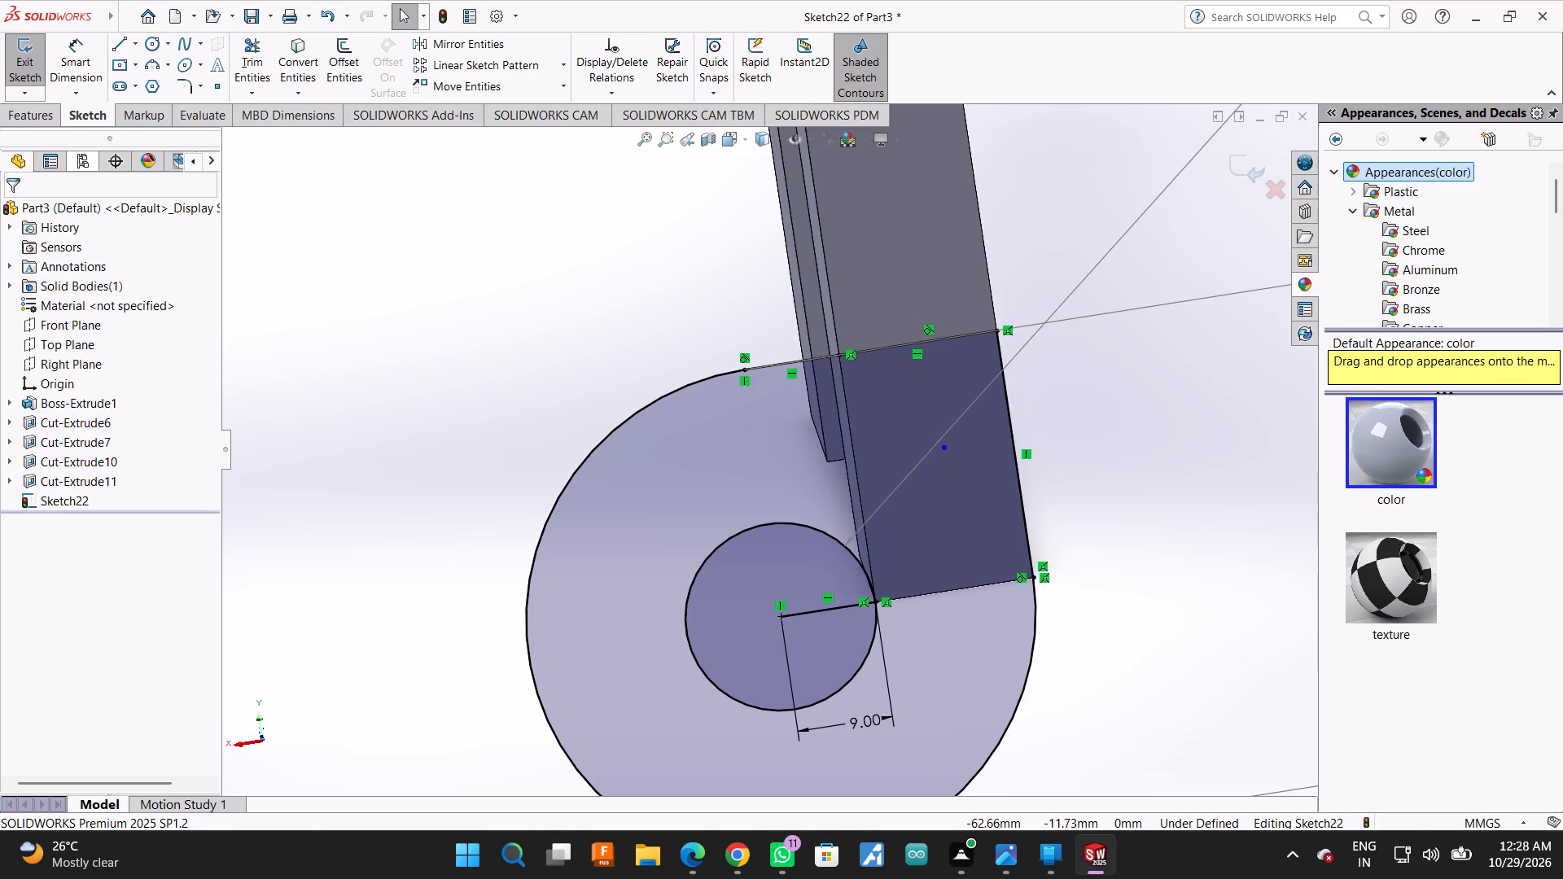
Try to extrude the sketch as a merged blind boss, 22 mm deep in the reversed direction.
click(51, 124)
click(37, 55)
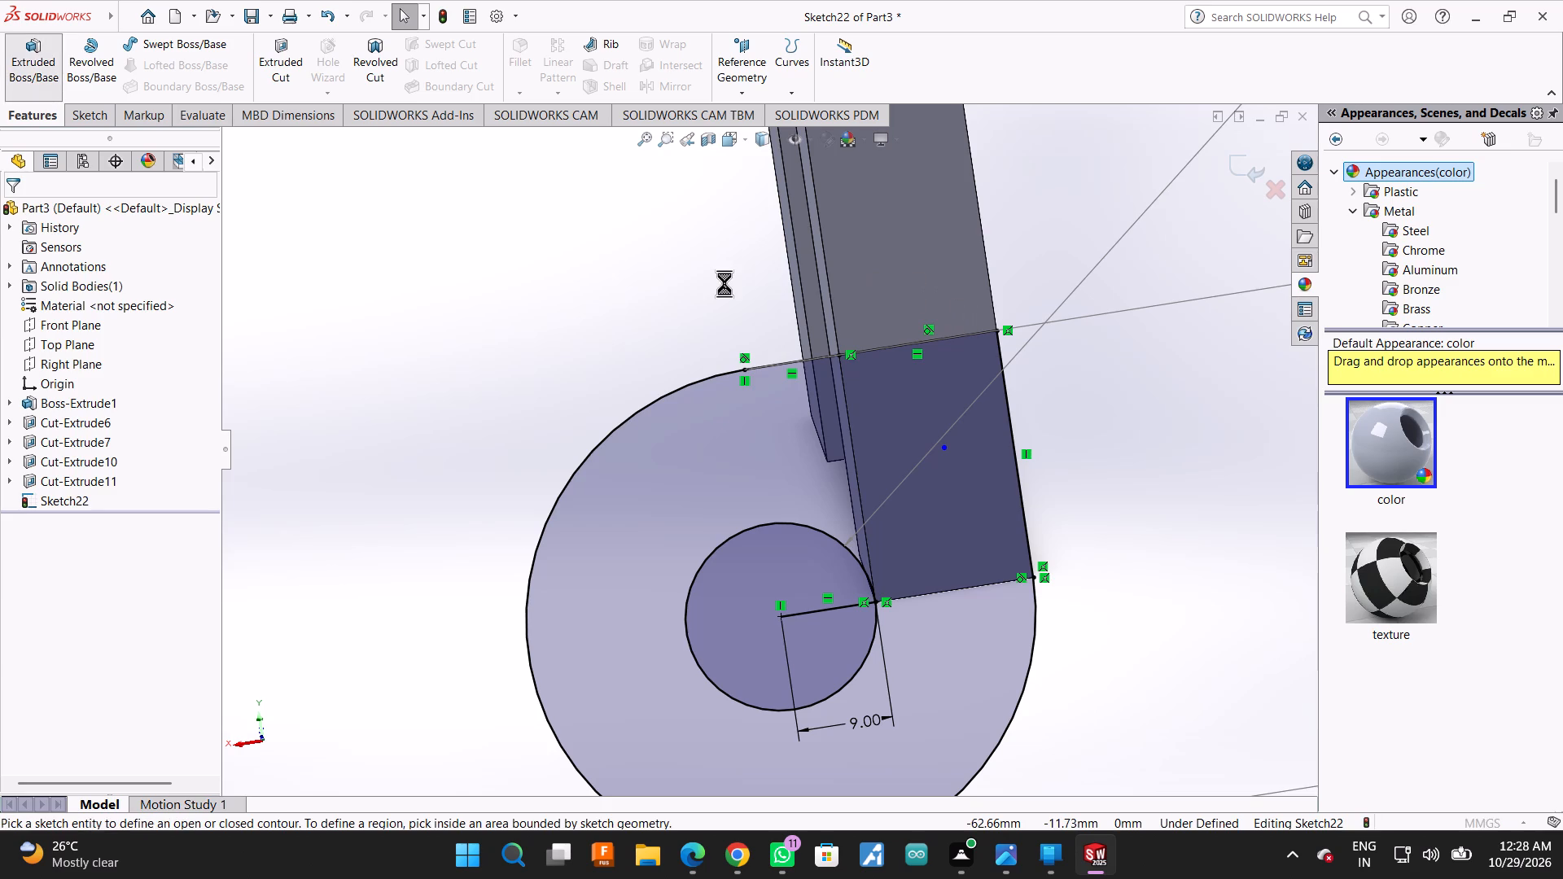
middle_drag(725, 283, 806, 330)
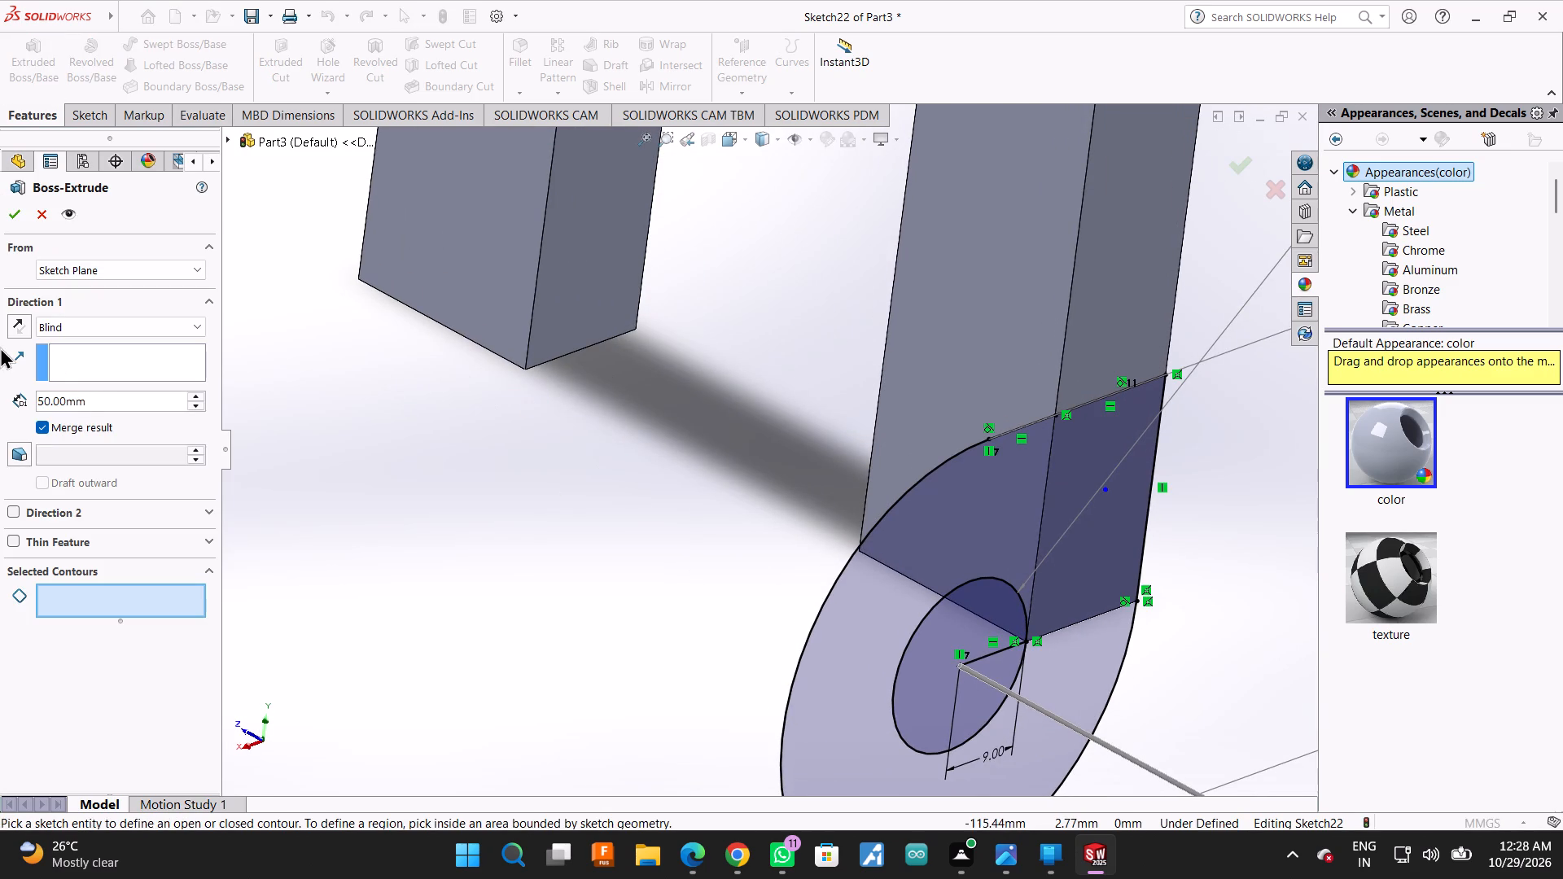
click(20, 313)
click(21, 329)
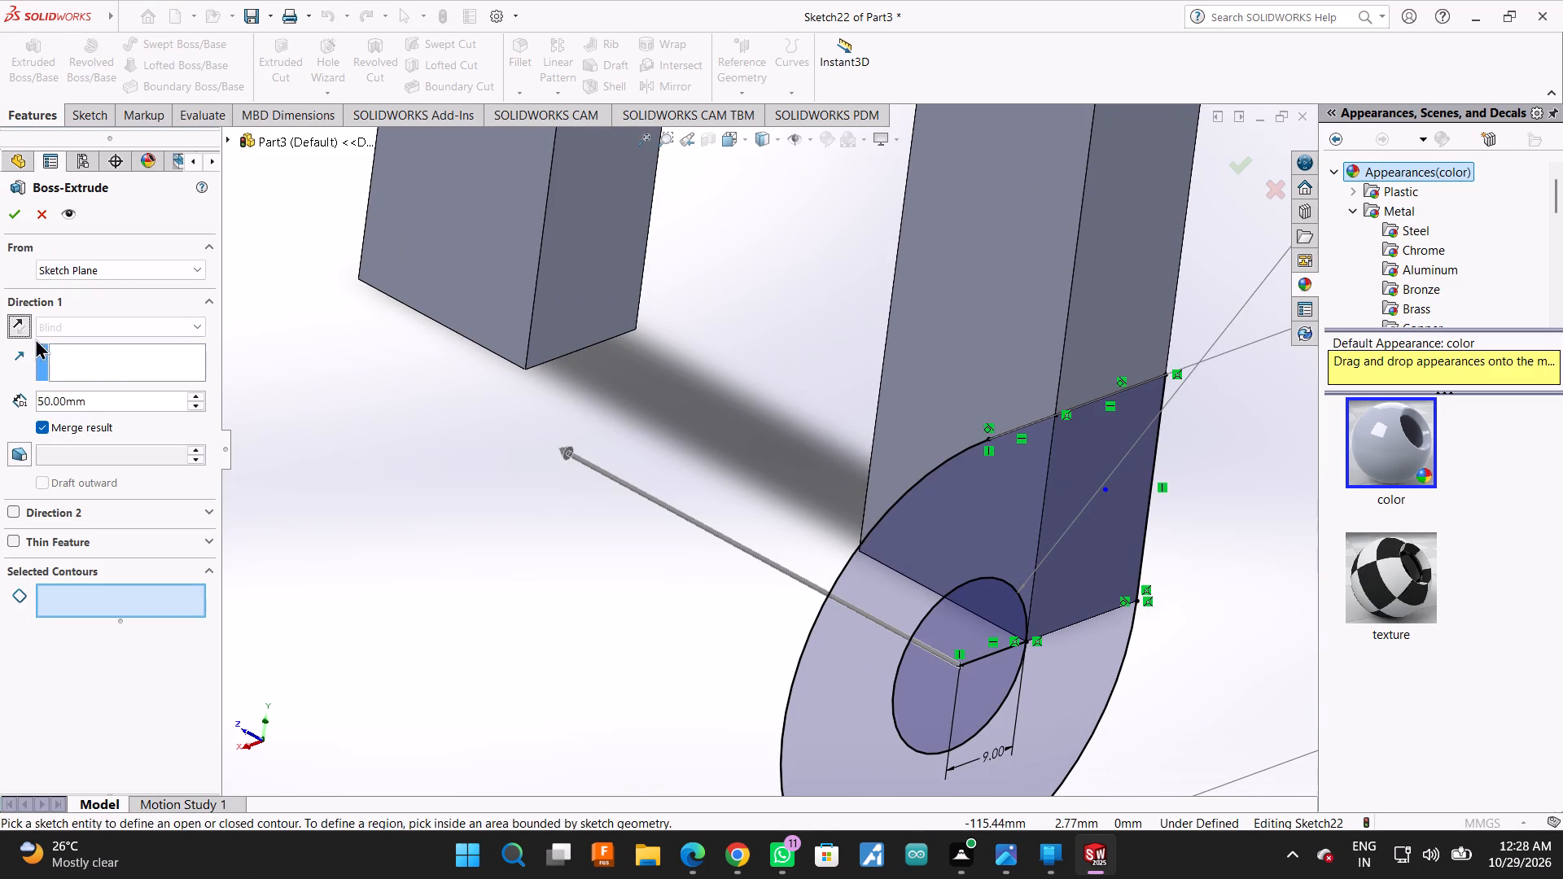
double_click(129, 404)
text(22)
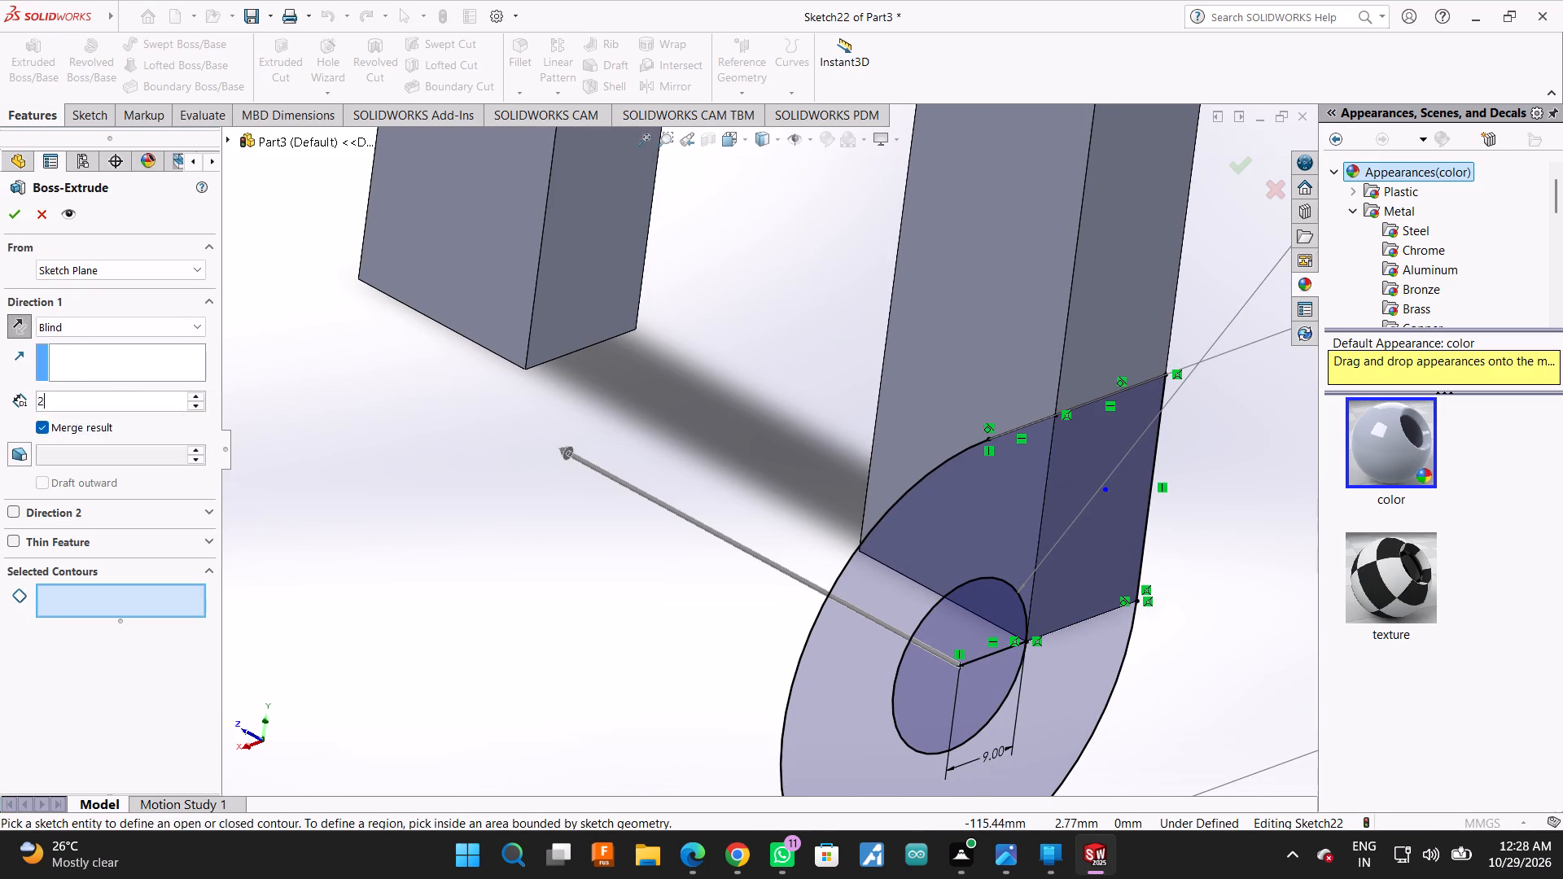
key(Return)
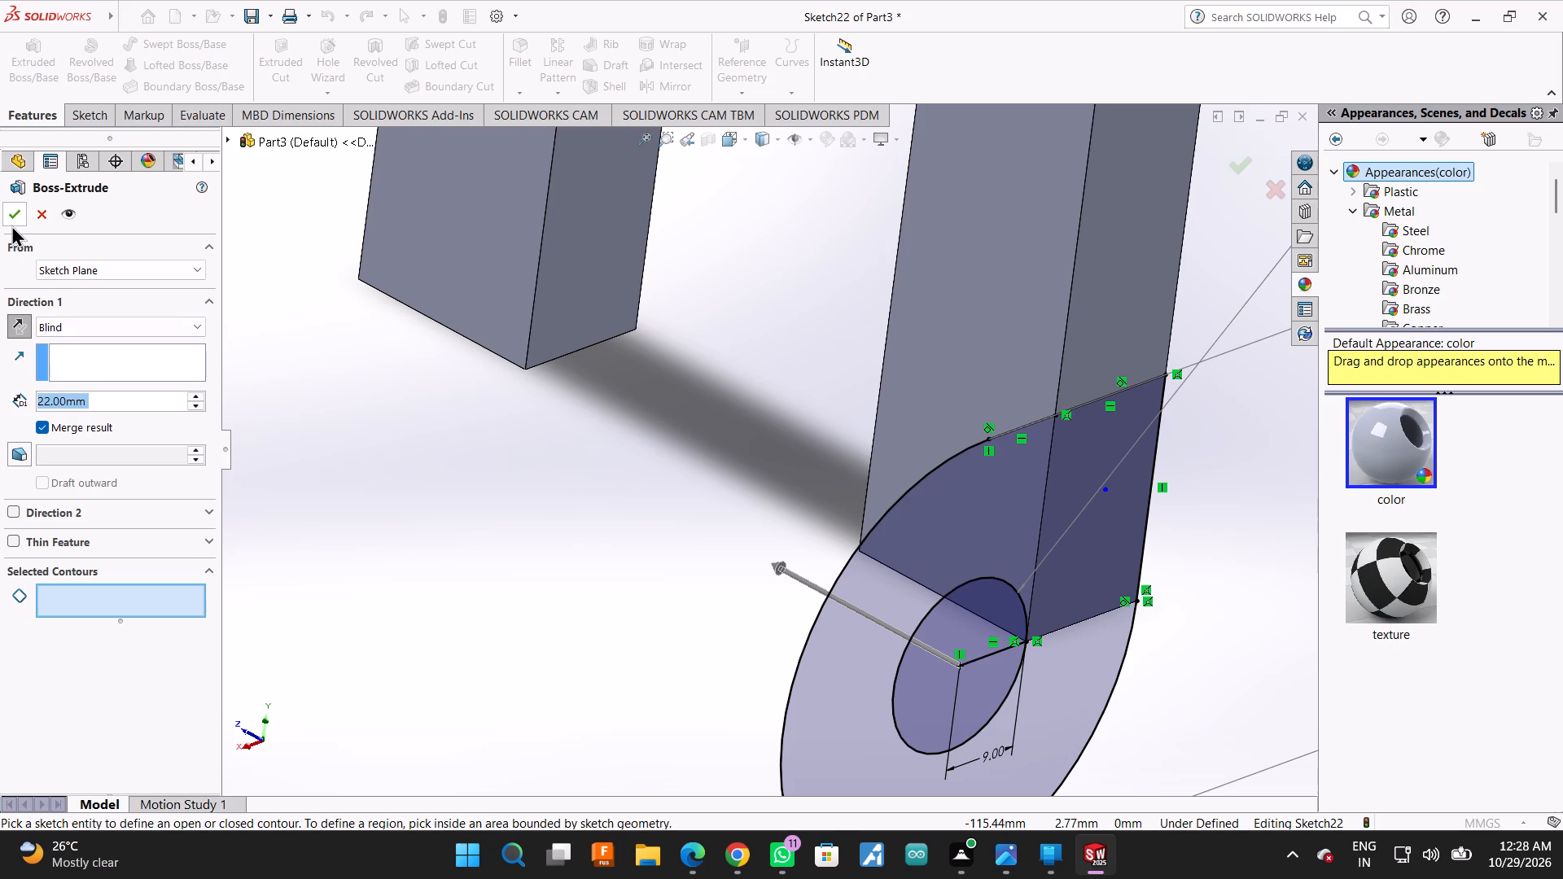
click(11, 225)
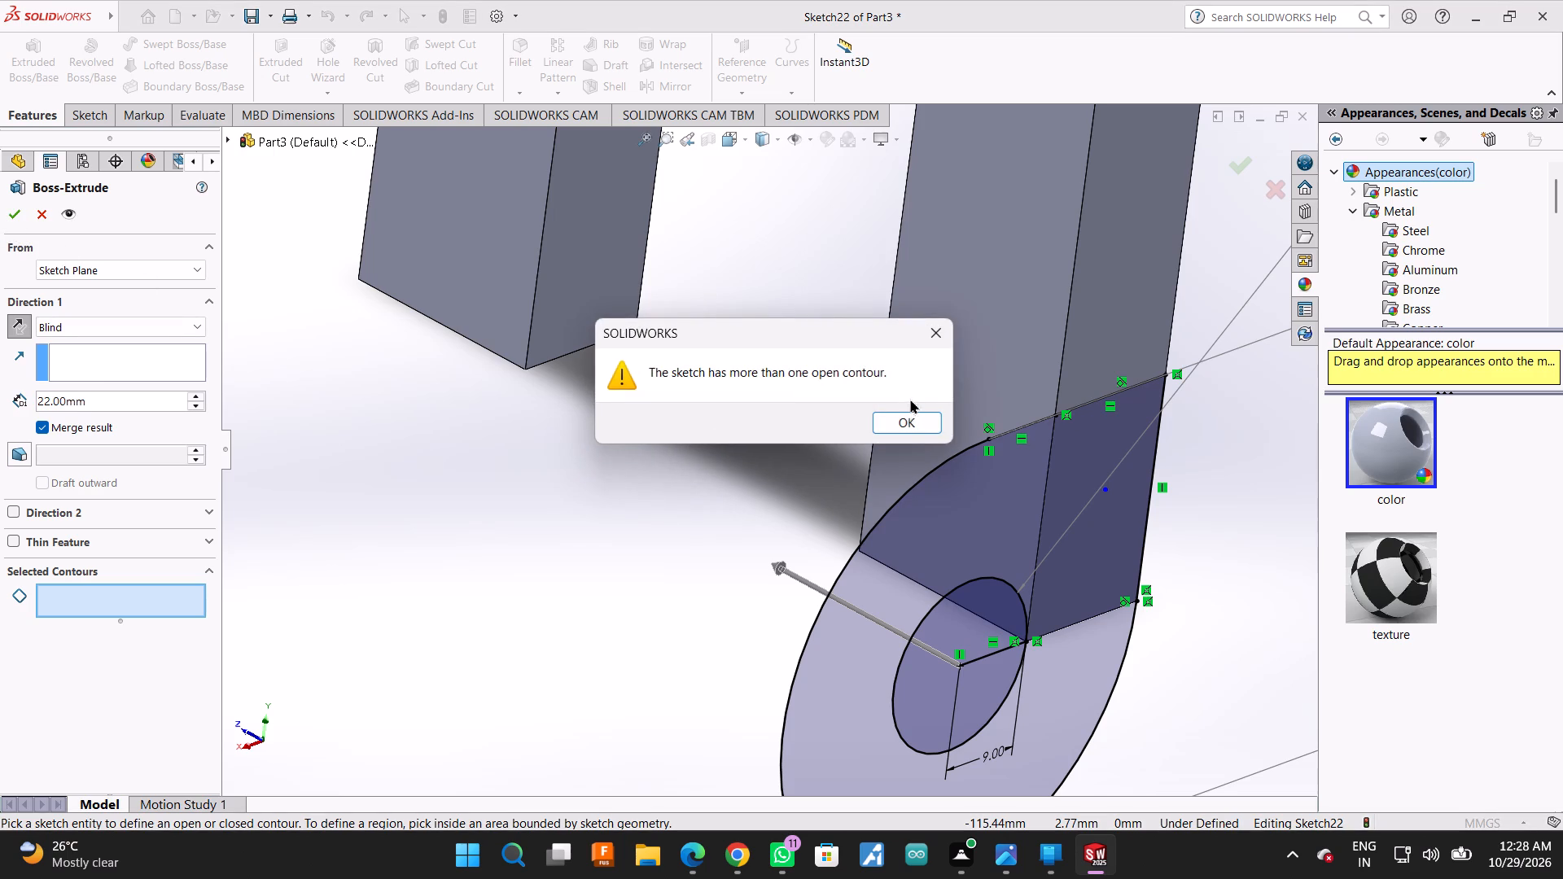
click(916, 418)
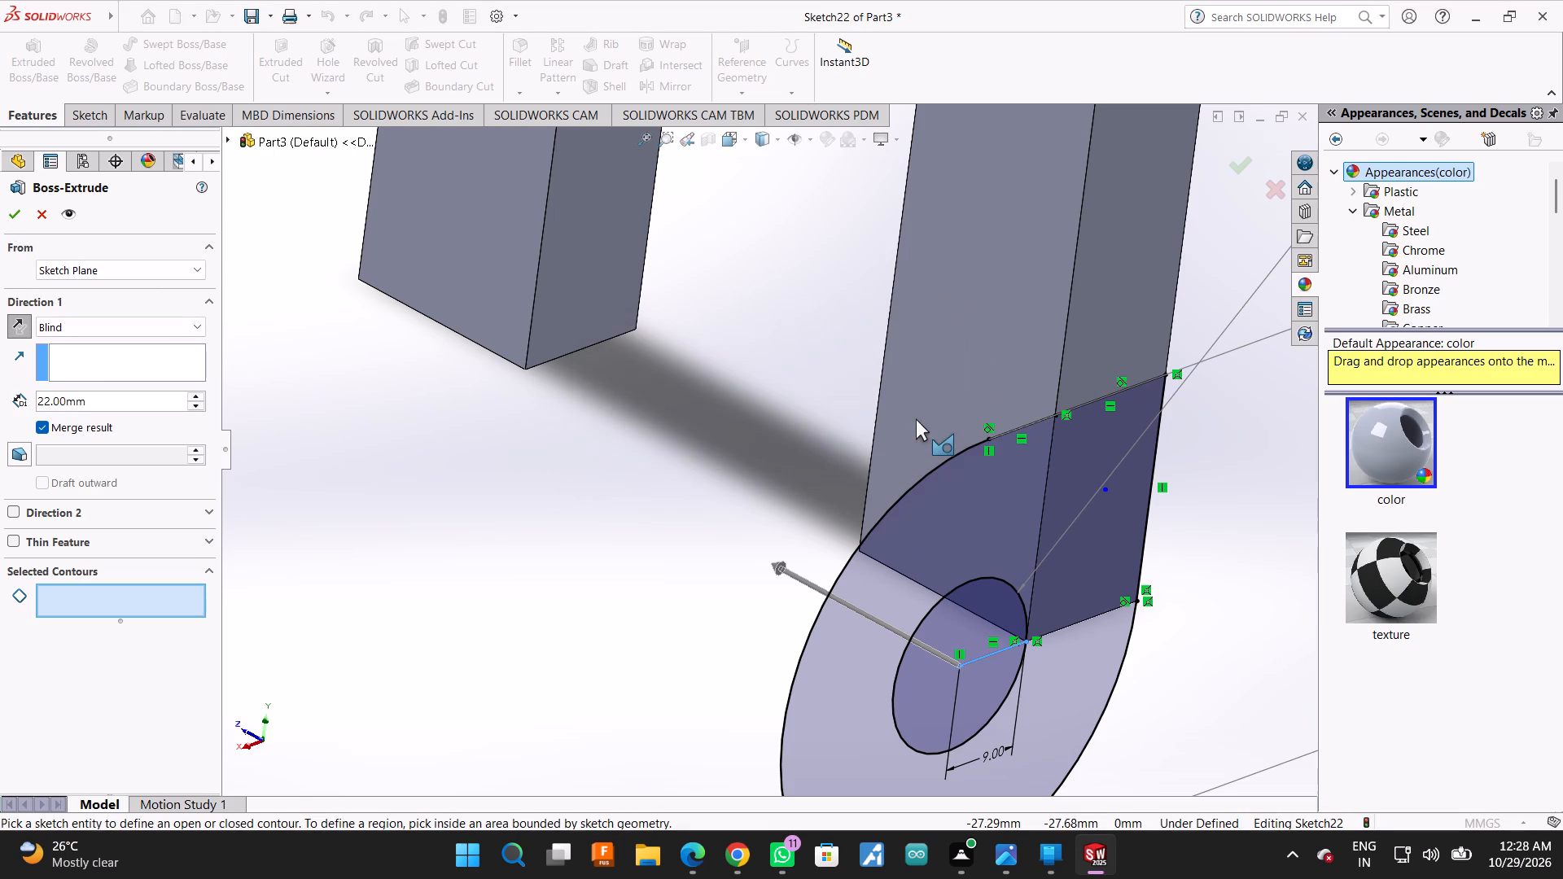
click(7, 221)
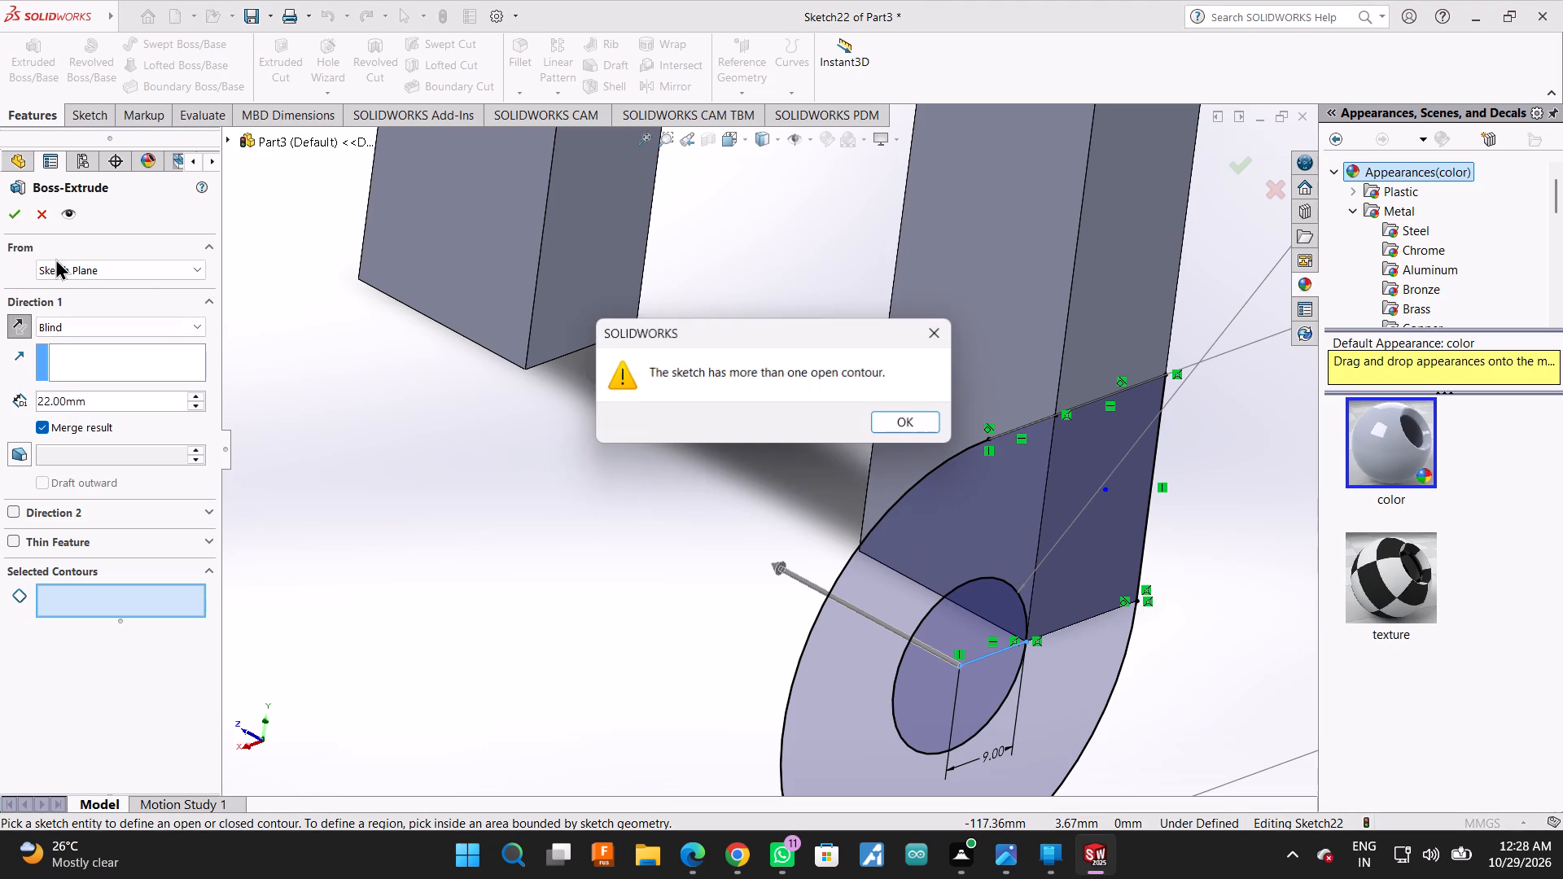
click(878, 418)
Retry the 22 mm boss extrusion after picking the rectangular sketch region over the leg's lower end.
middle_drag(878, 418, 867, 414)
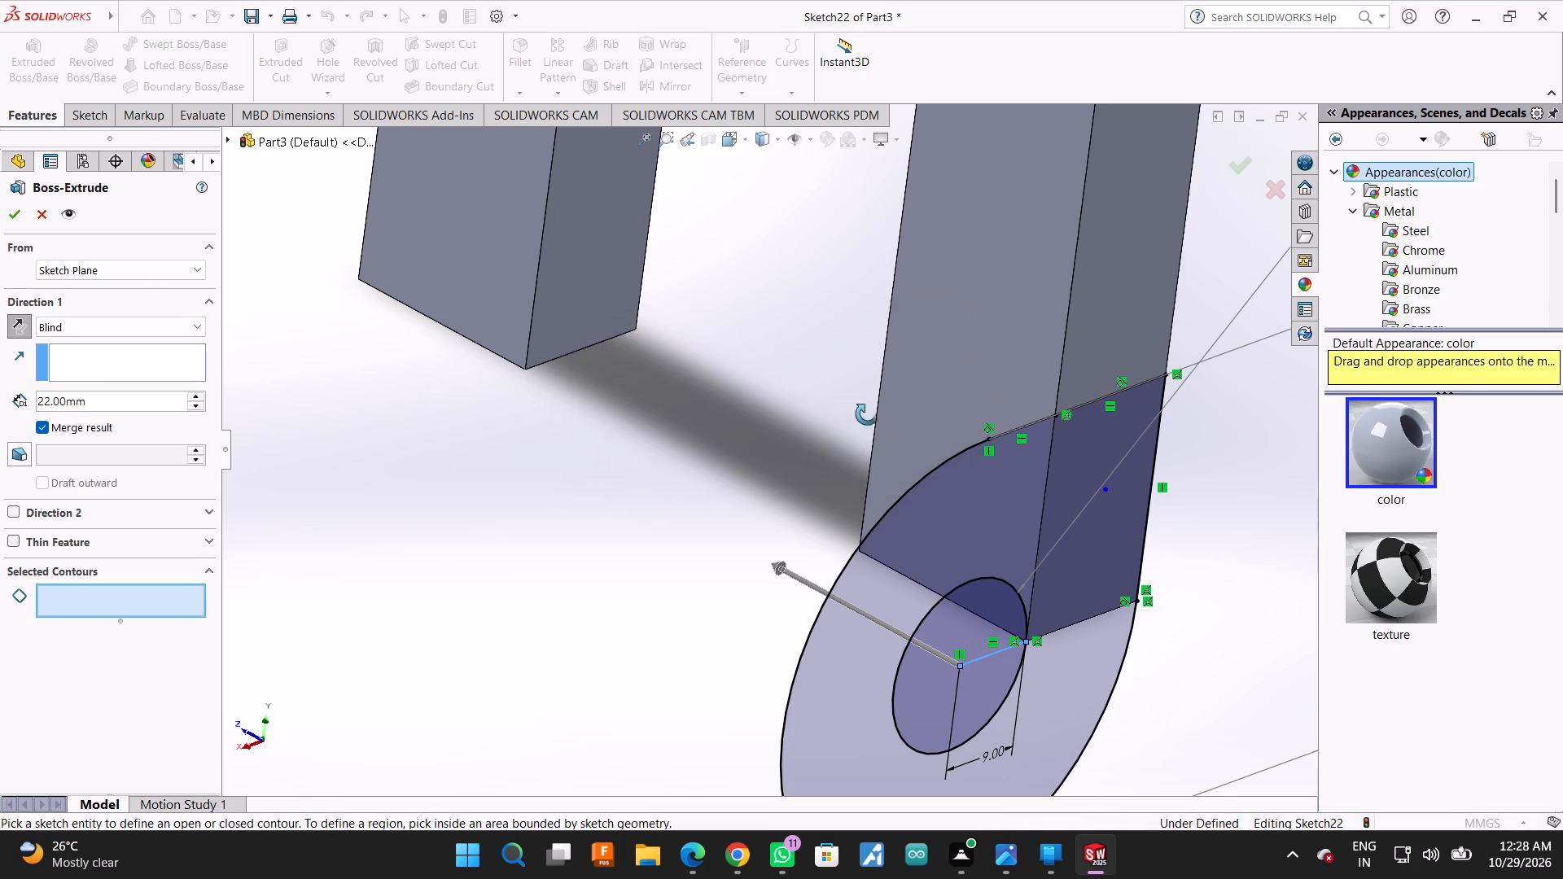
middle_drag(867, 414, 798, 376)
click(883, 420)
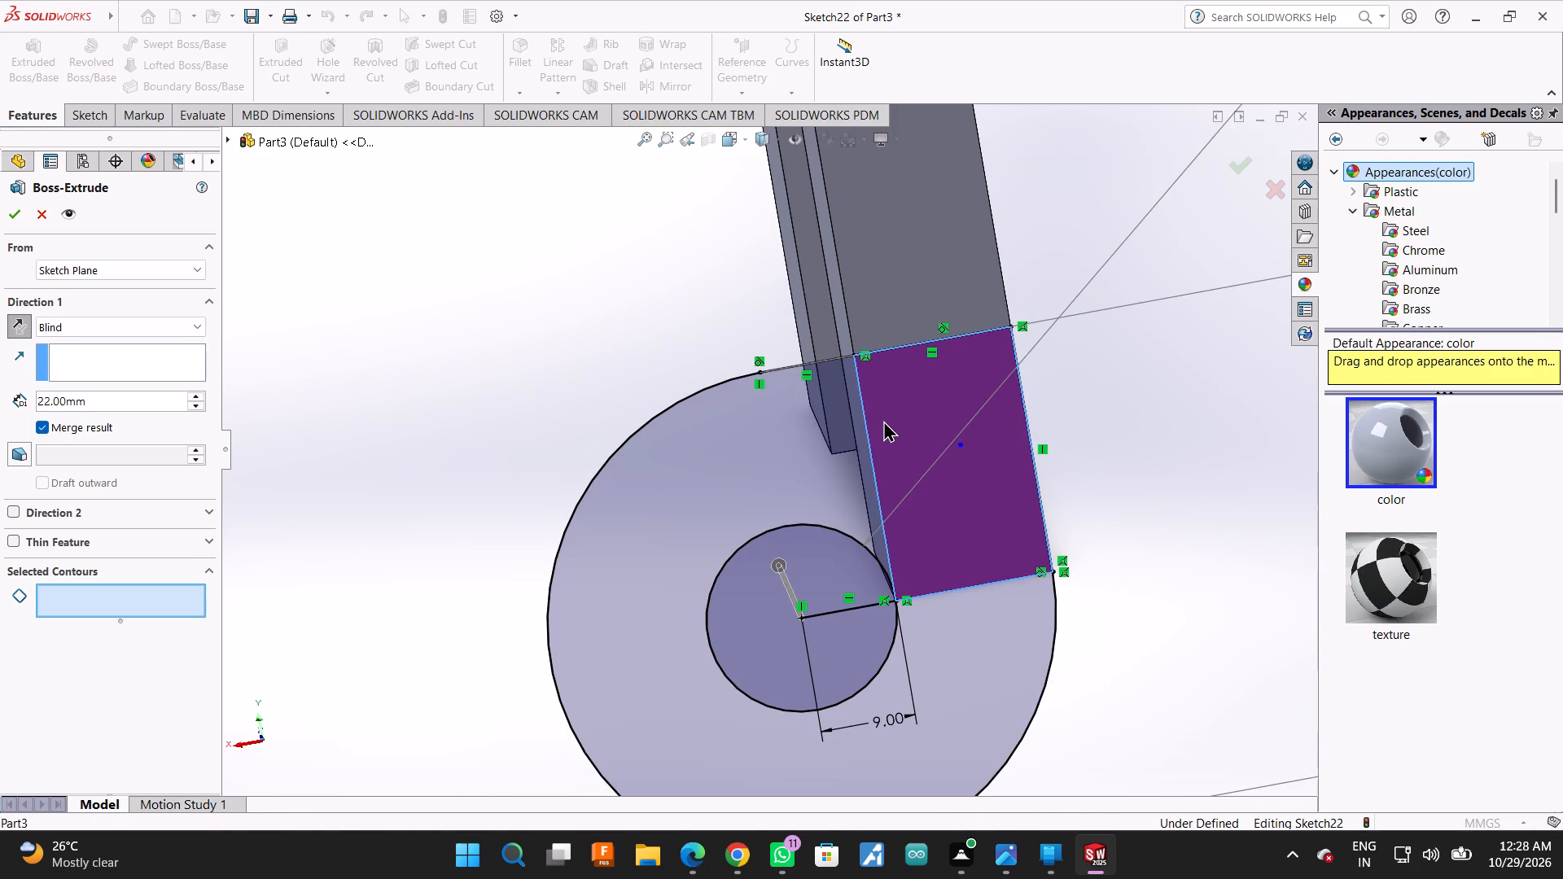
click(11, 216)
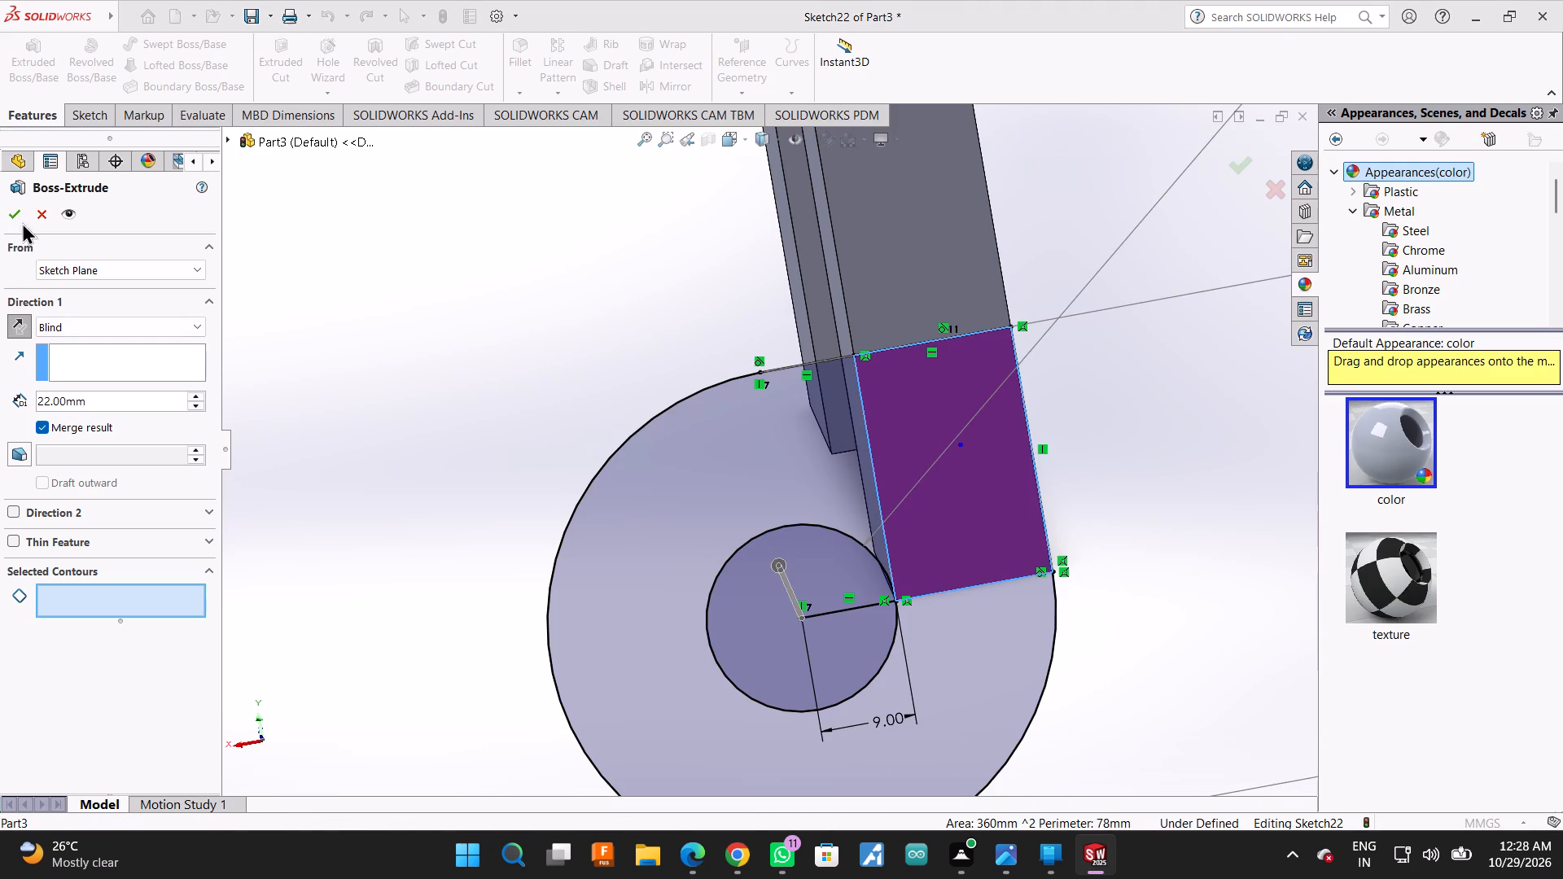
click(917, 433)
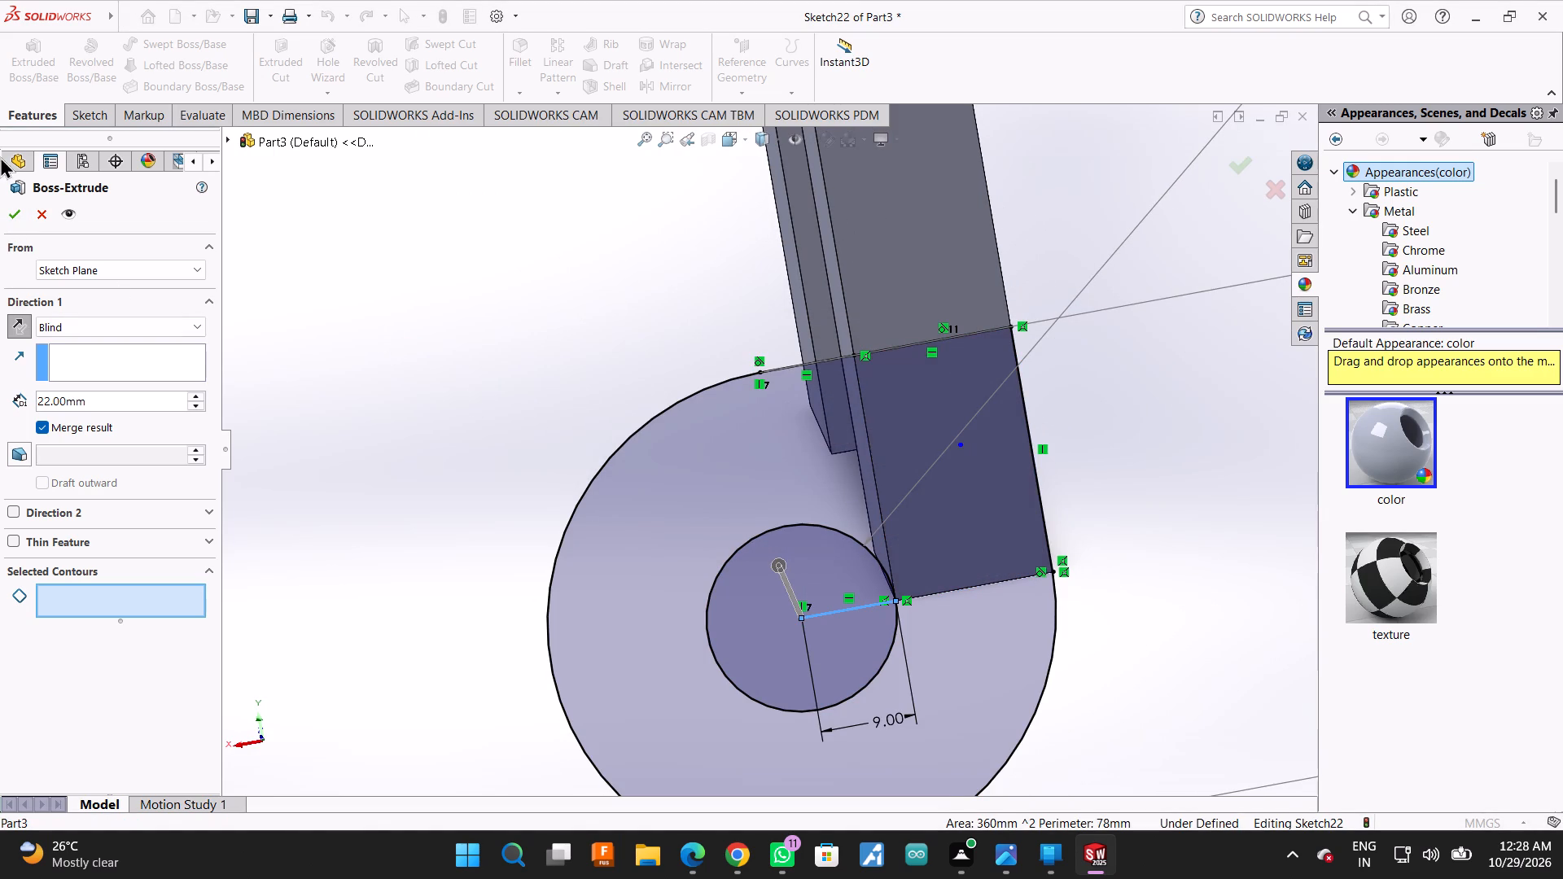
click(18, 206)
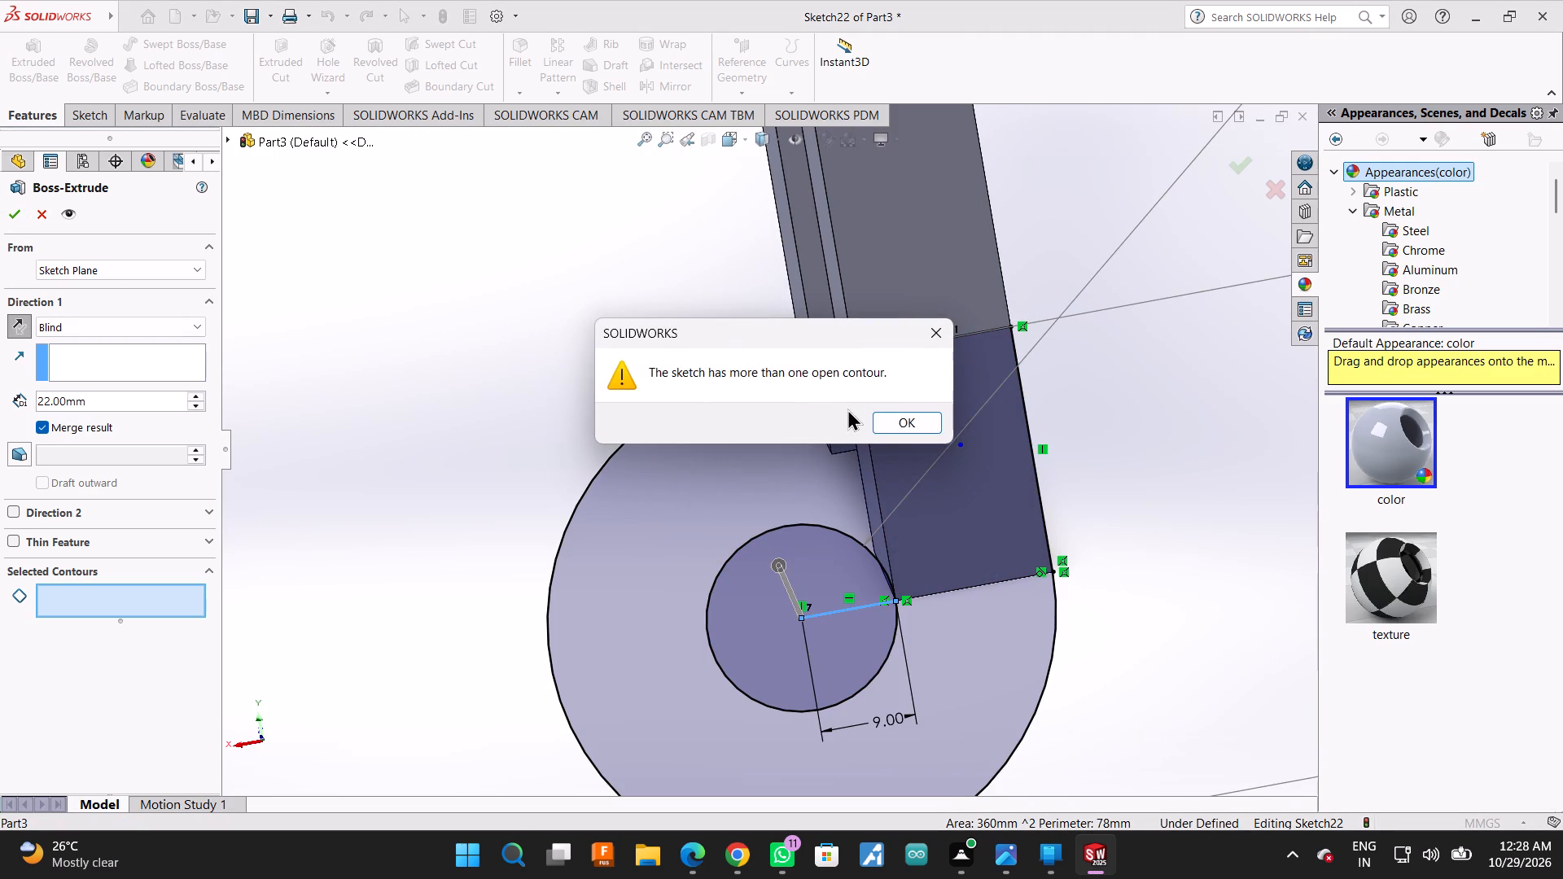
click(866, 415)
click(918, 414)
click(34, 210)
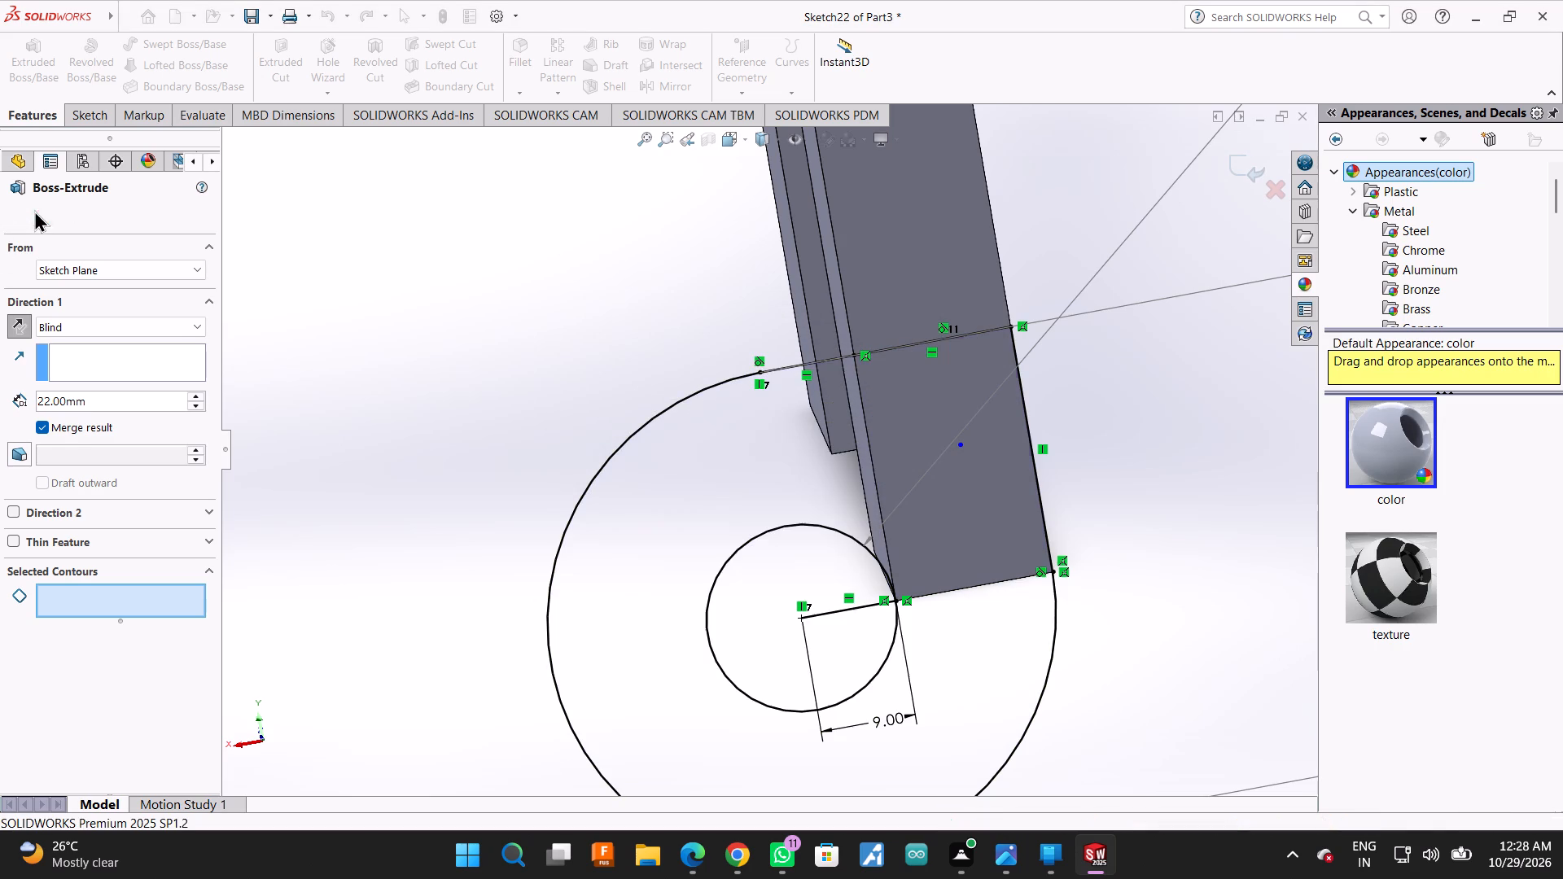
Sketch a 24 mm vertical line down the leg's near edge, from the top sketch line to the leg's near lower corner.
click(72, 121)
click(119, 46)
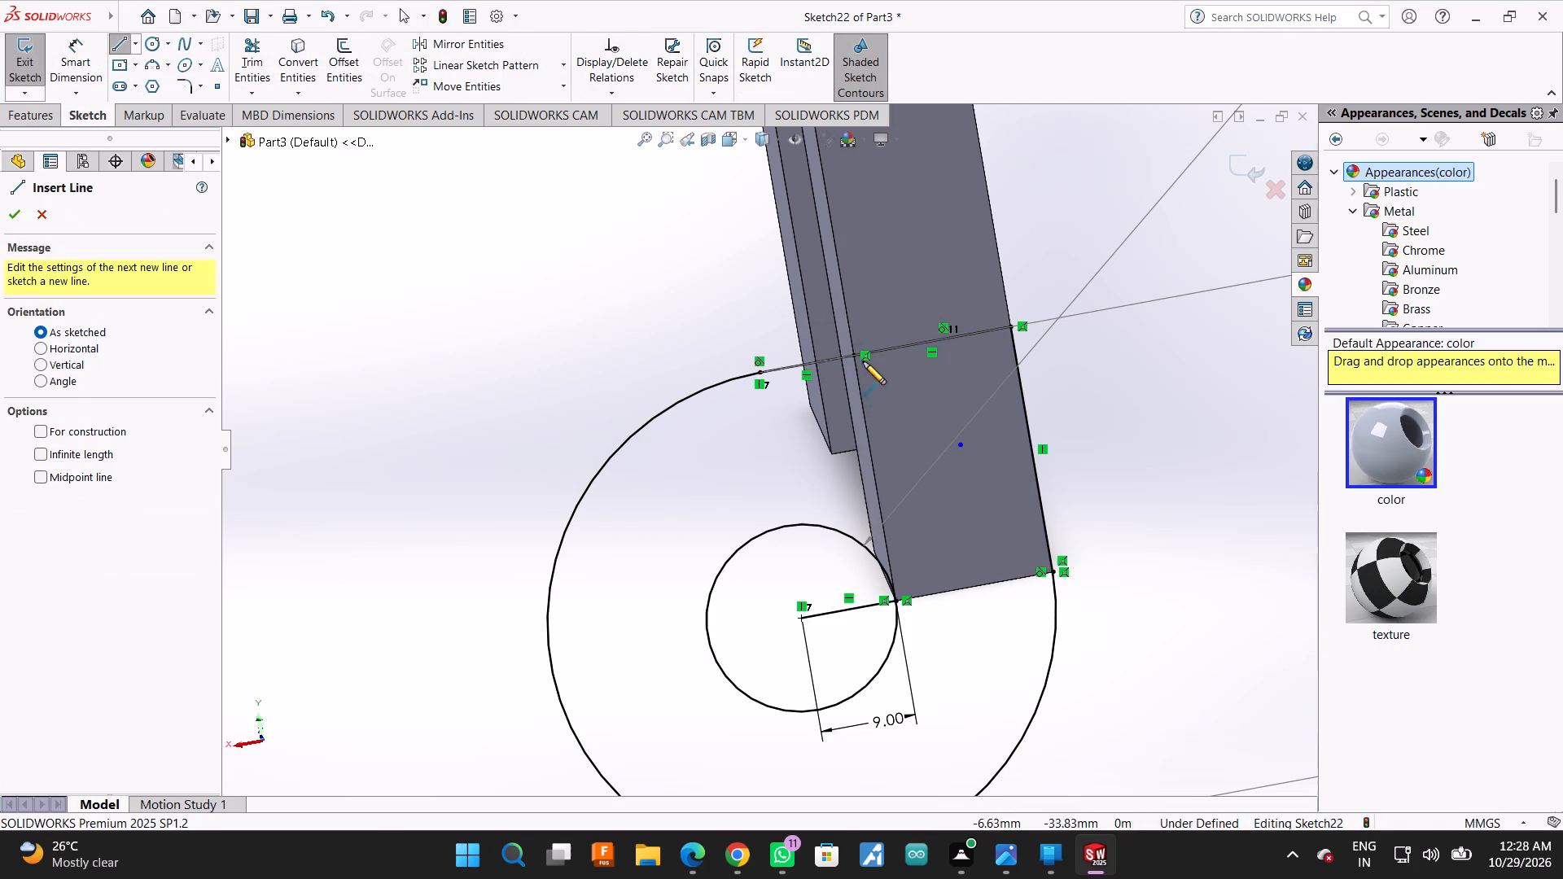
click(853, 356)
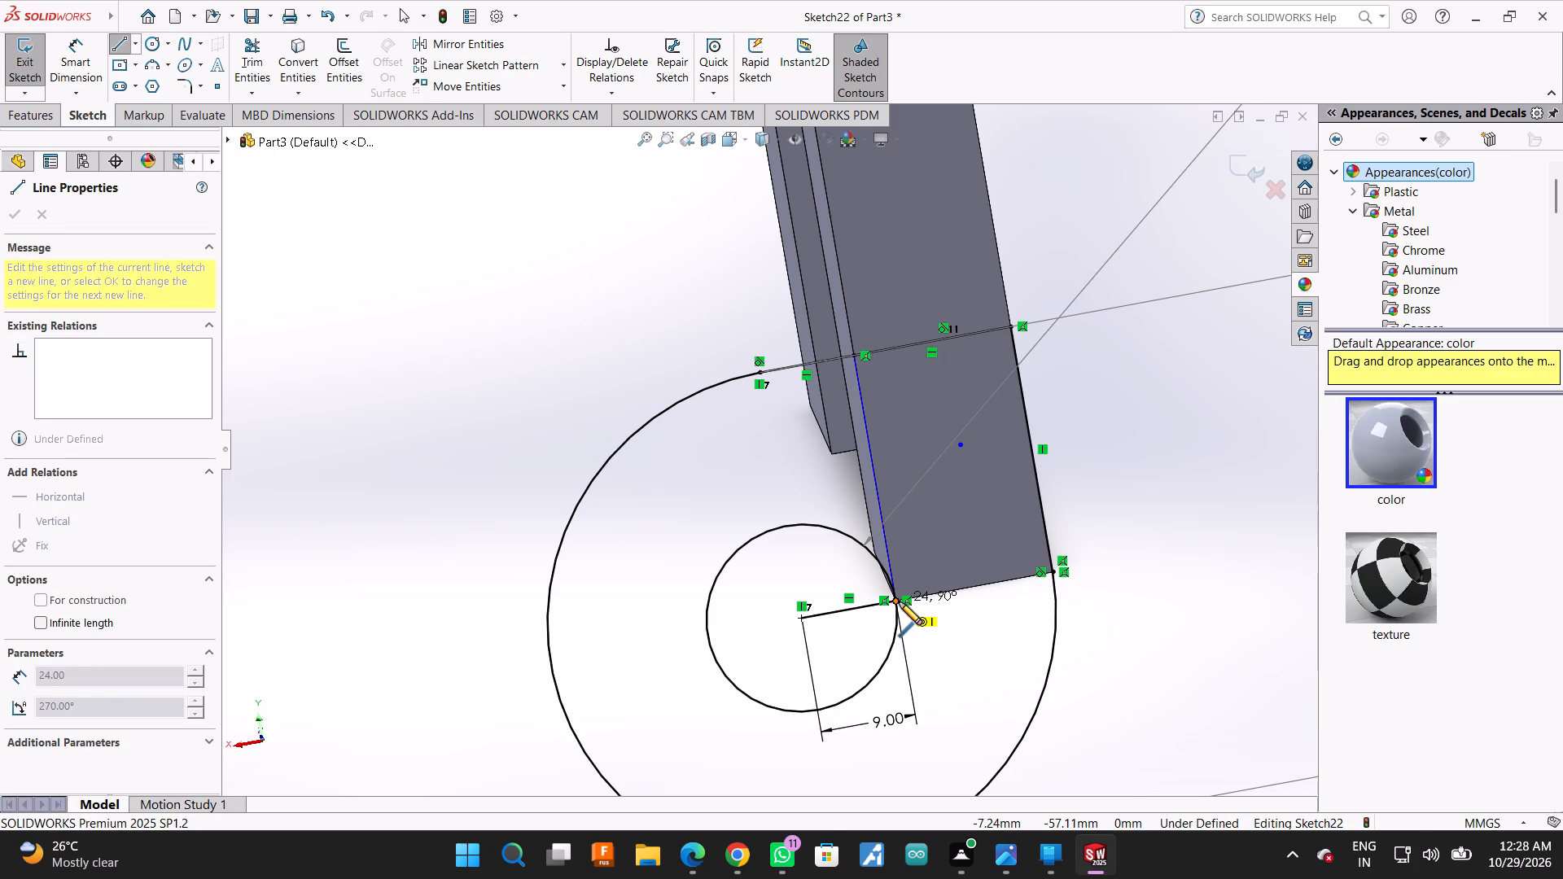
click(899, 601)
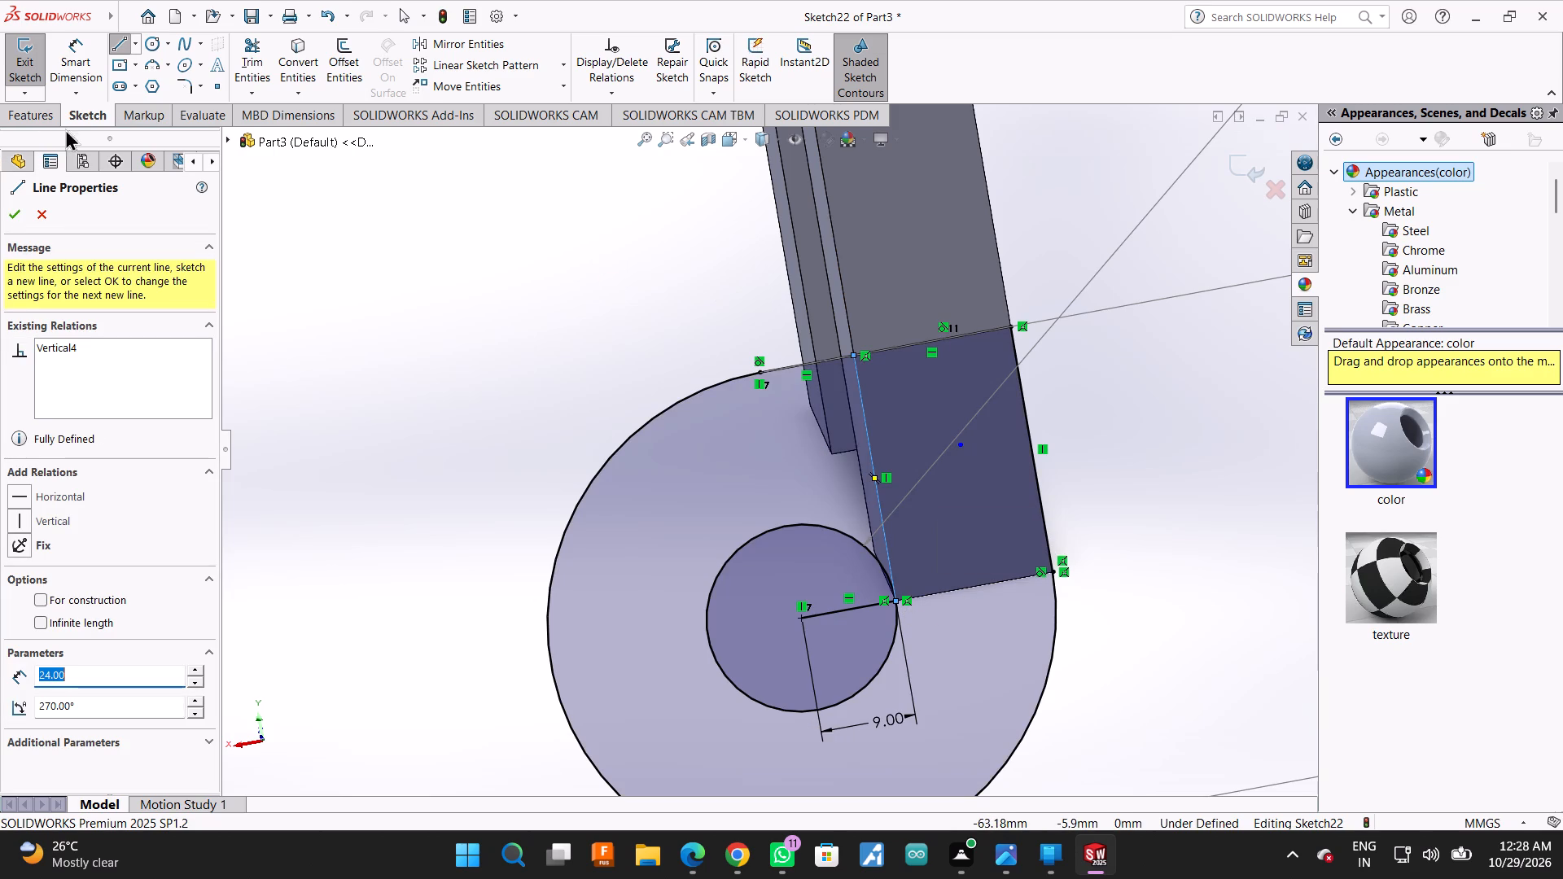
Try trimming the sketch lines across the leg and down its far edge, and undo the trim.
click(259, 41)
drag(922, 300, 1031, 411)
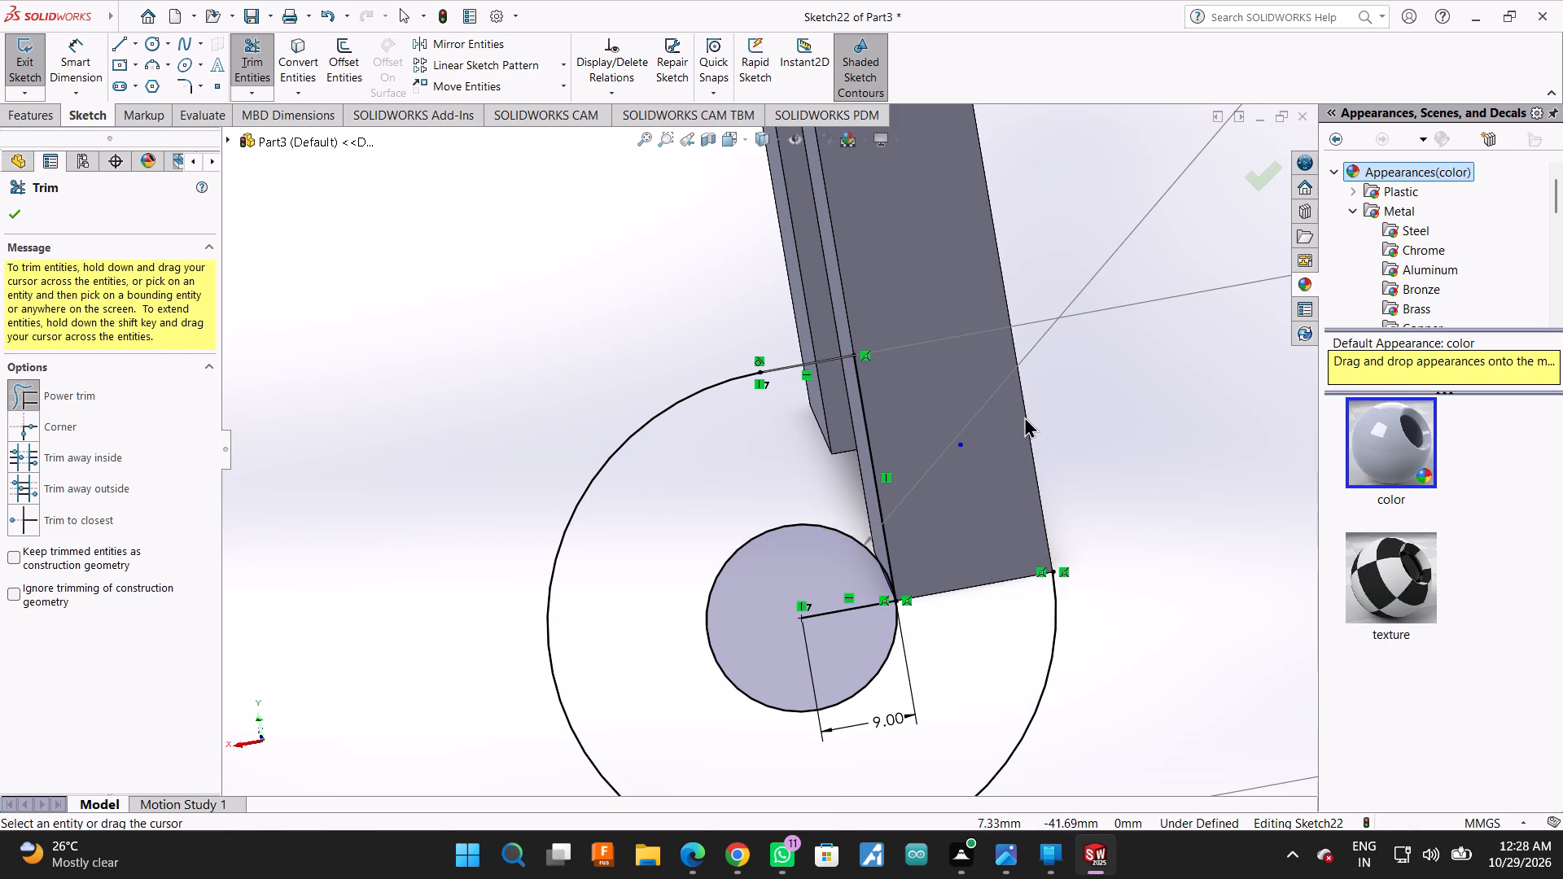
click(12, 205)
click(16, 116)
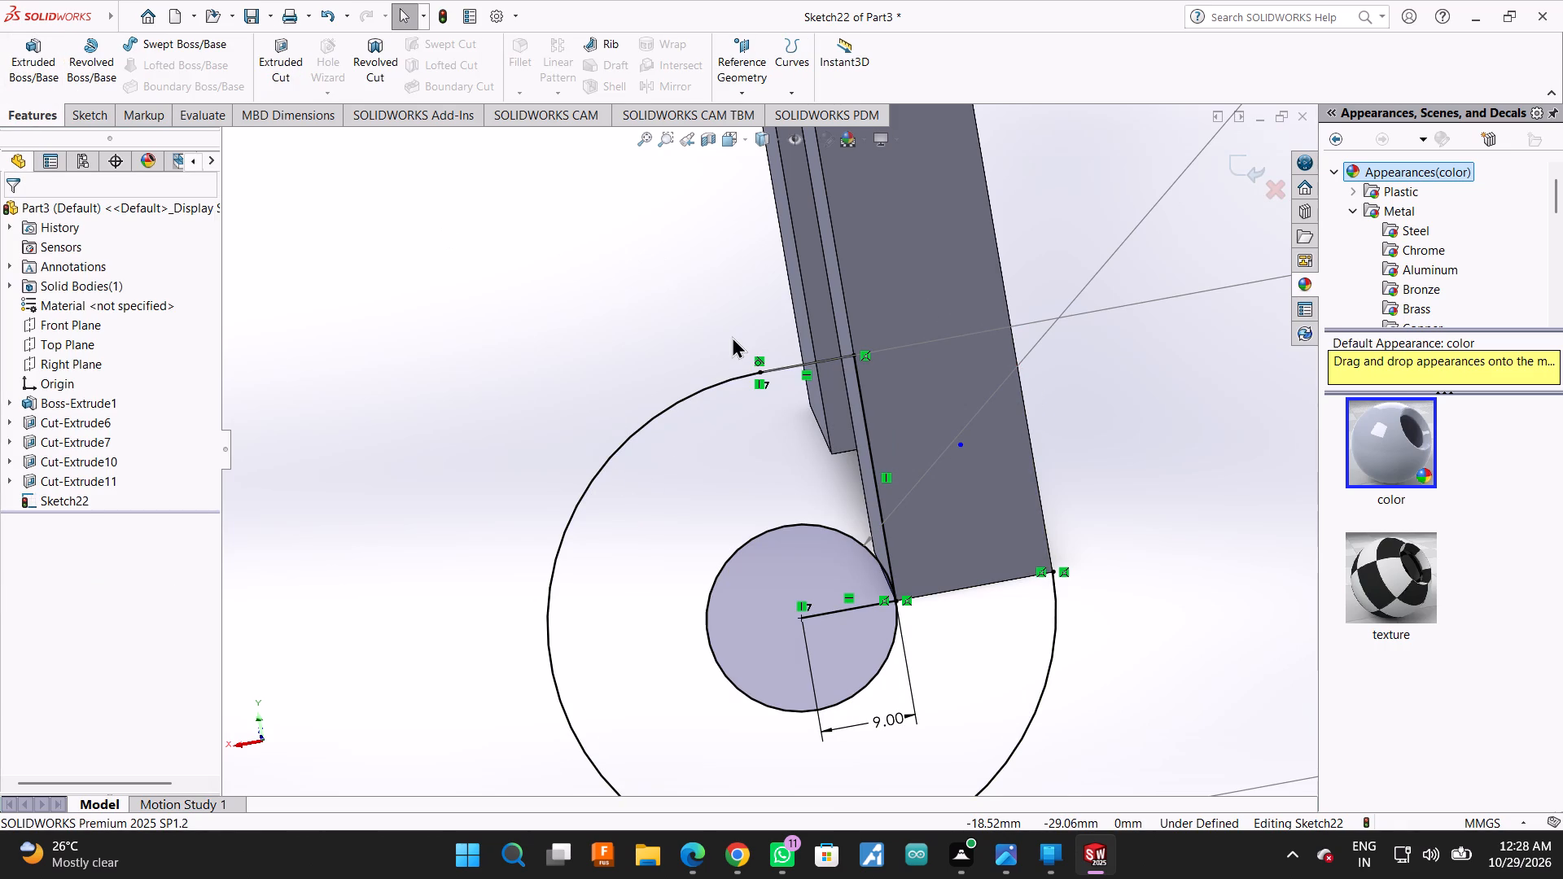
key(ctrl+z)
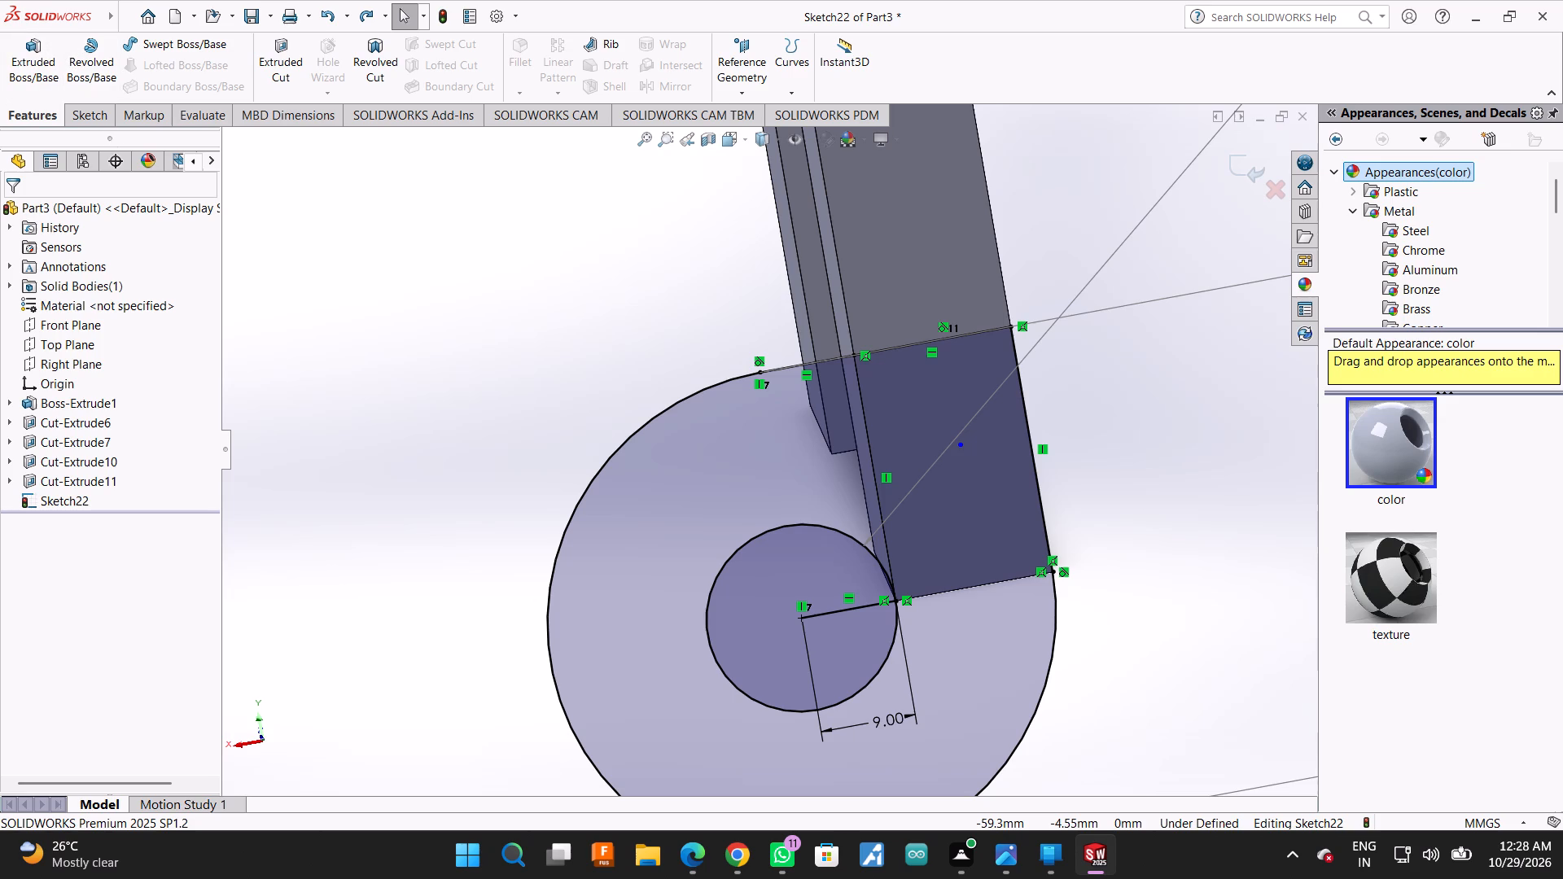
Sketch a 15 mm horizontal line along the leg's bottom edge, from its near lower corner to its far lower corner.
click(106, 126)
click(112, 44)
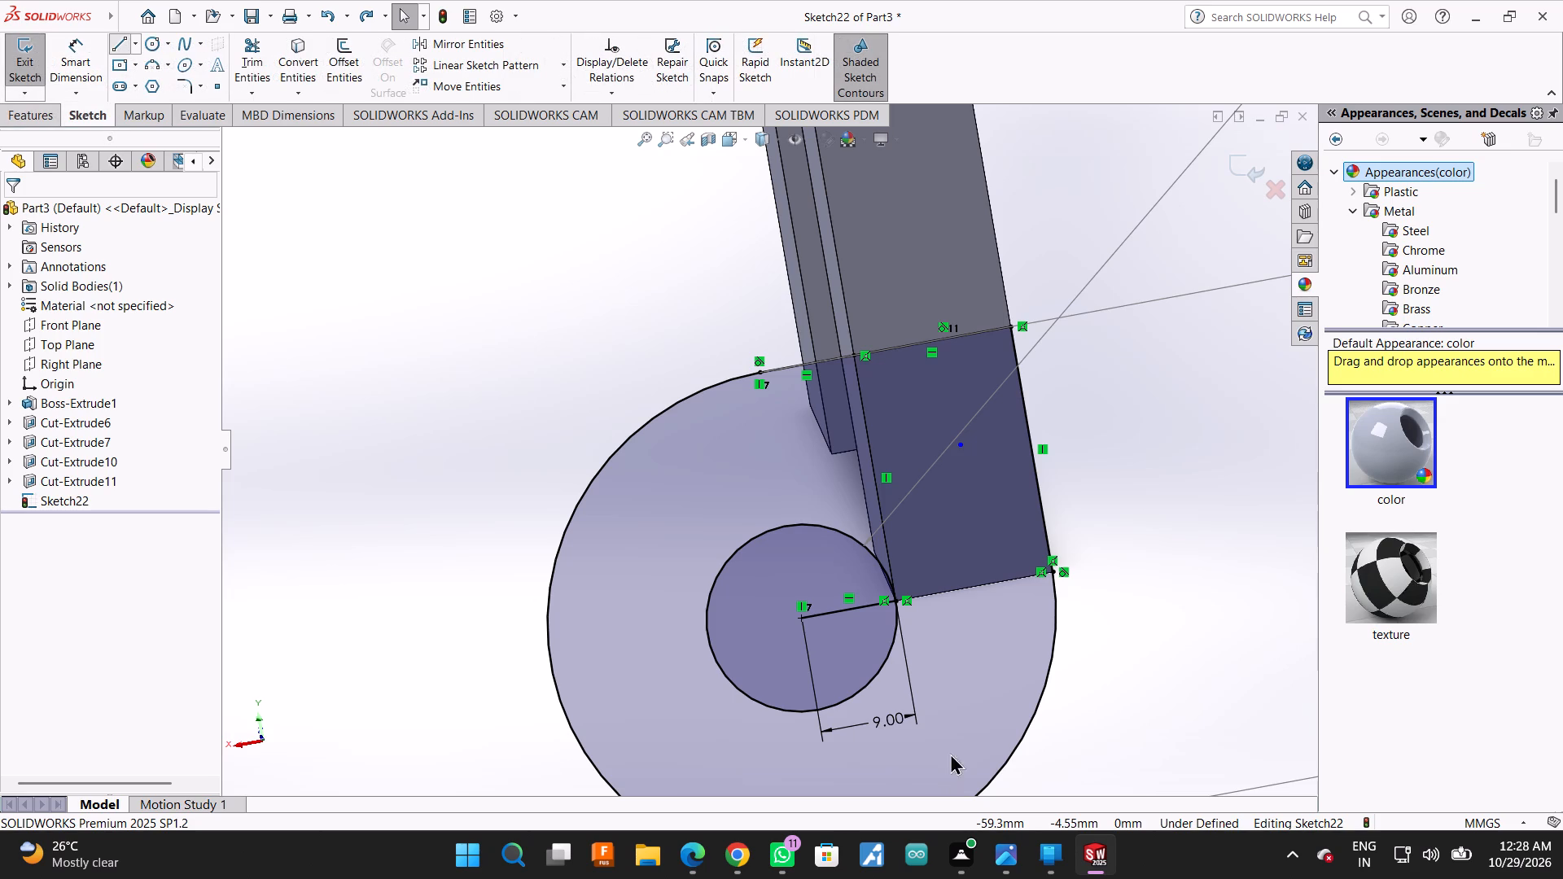
click(894, 604)
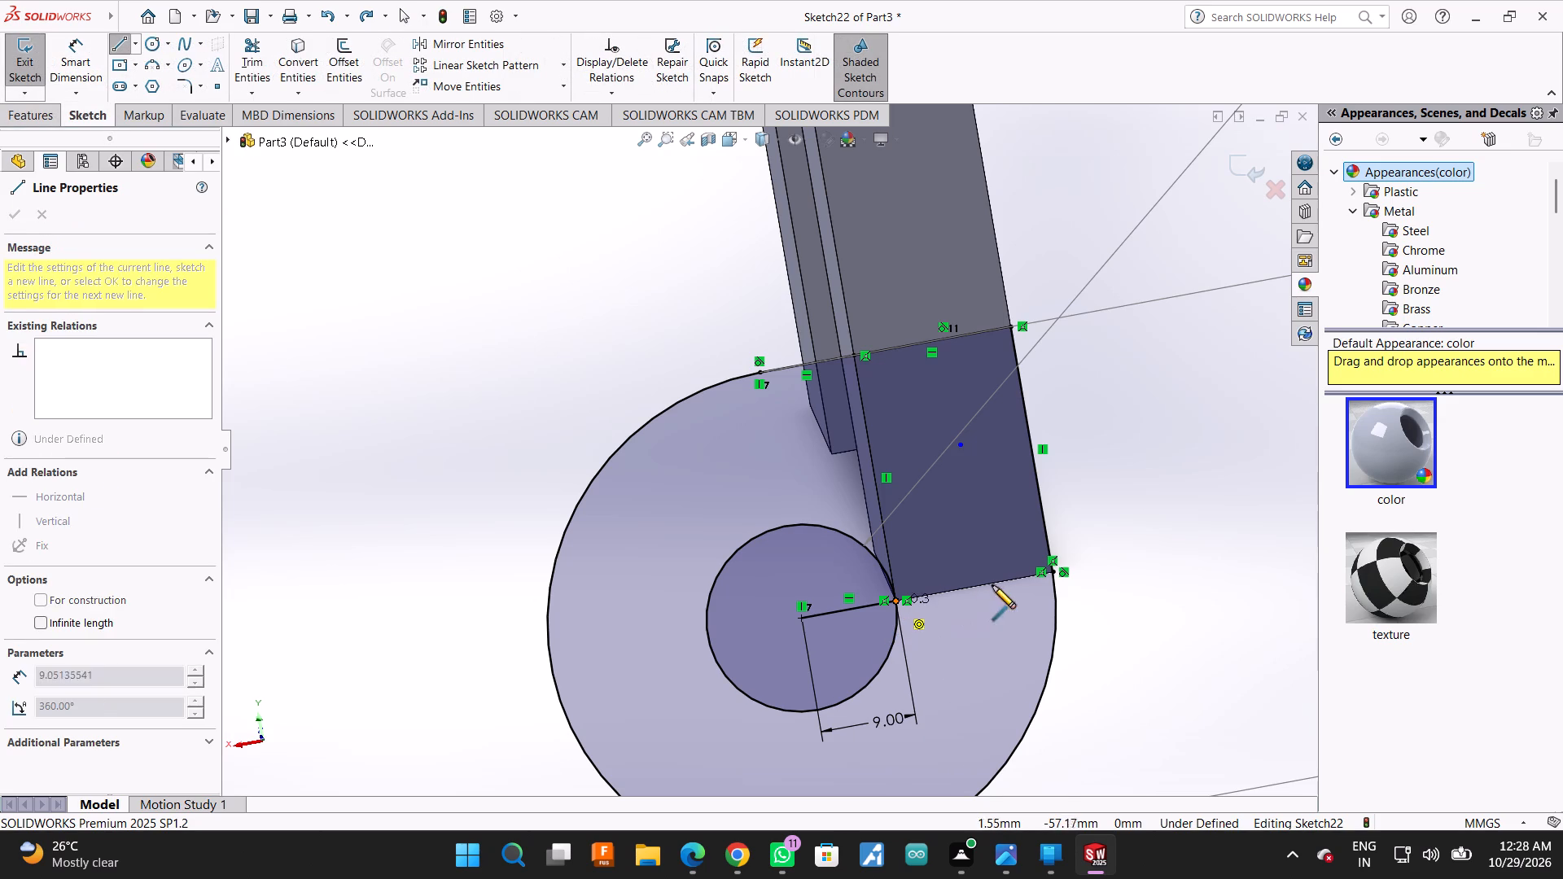
click(1049, 569)
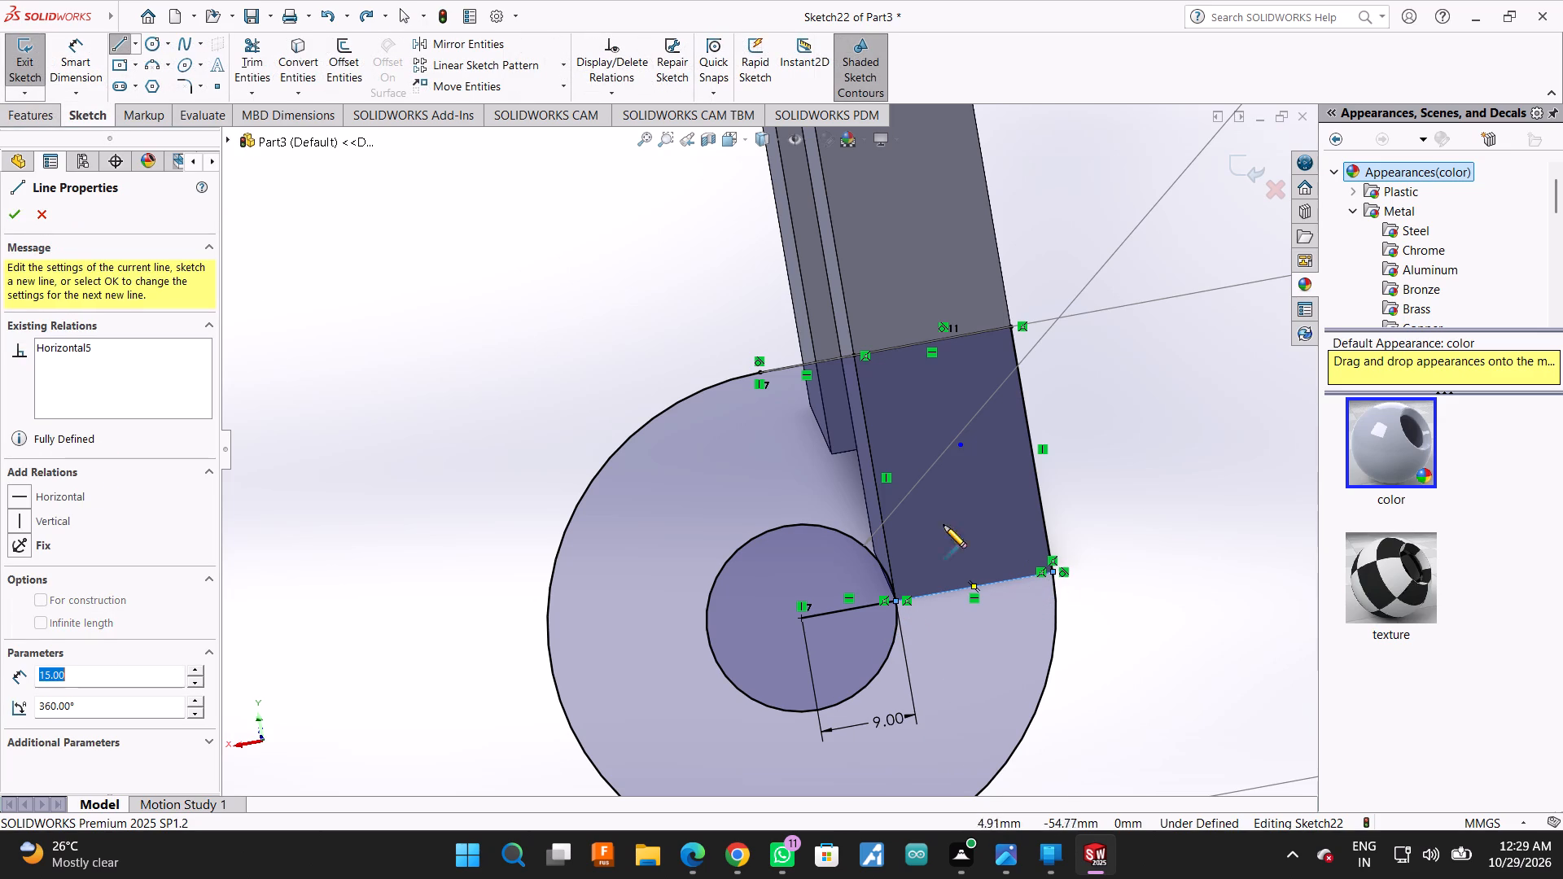
click(8, 216)
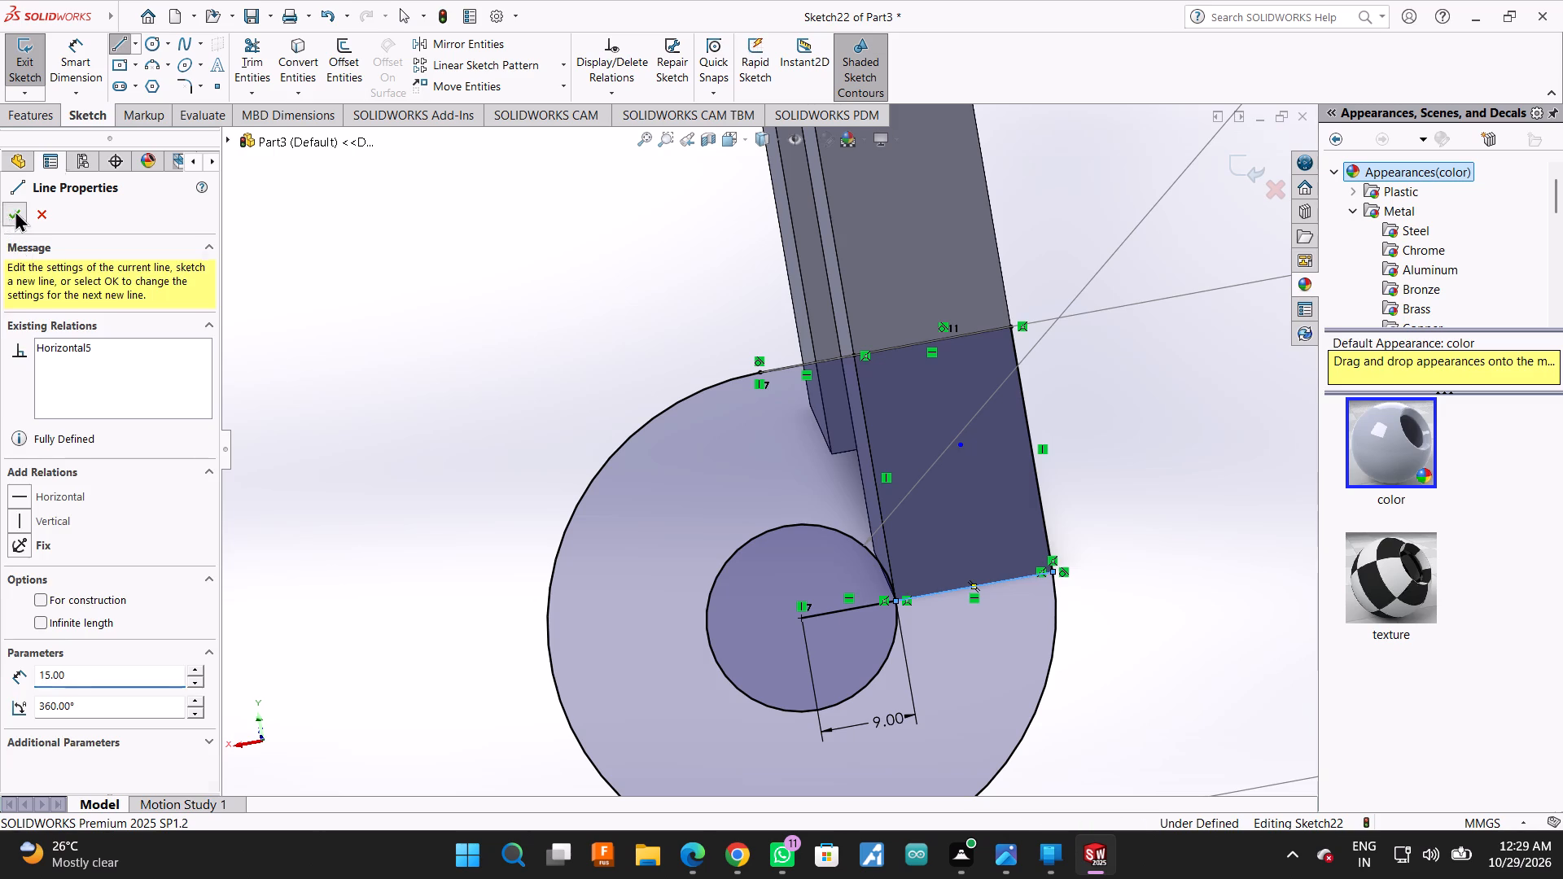
Trim away the top sketch line across the leg and the vertical line down the leg's far edge.
click(243, 55)
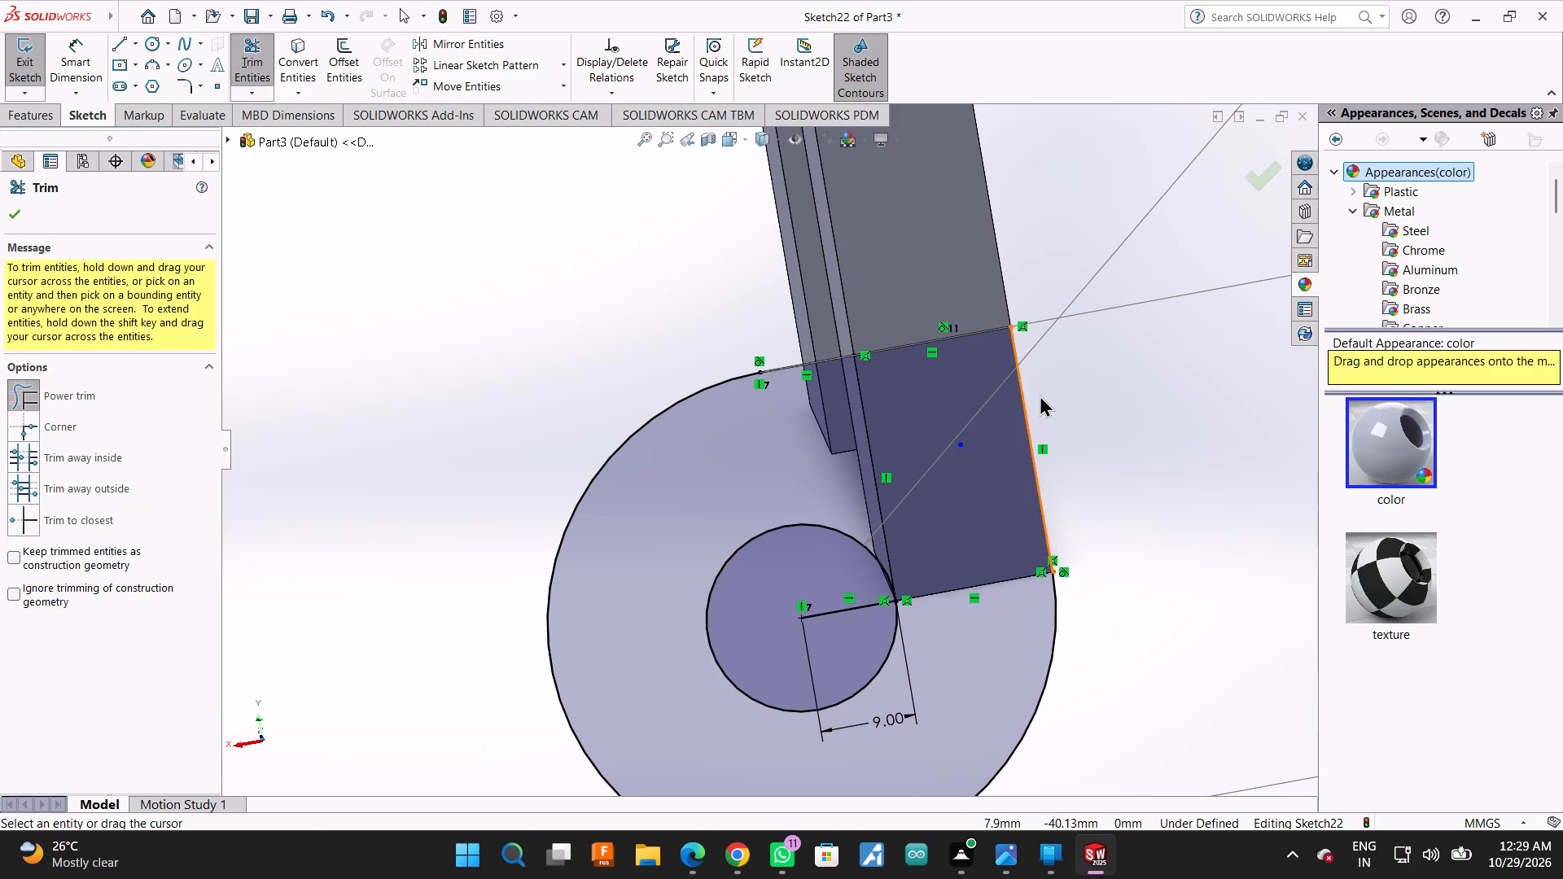
drag(1052, 391, 913, 309)
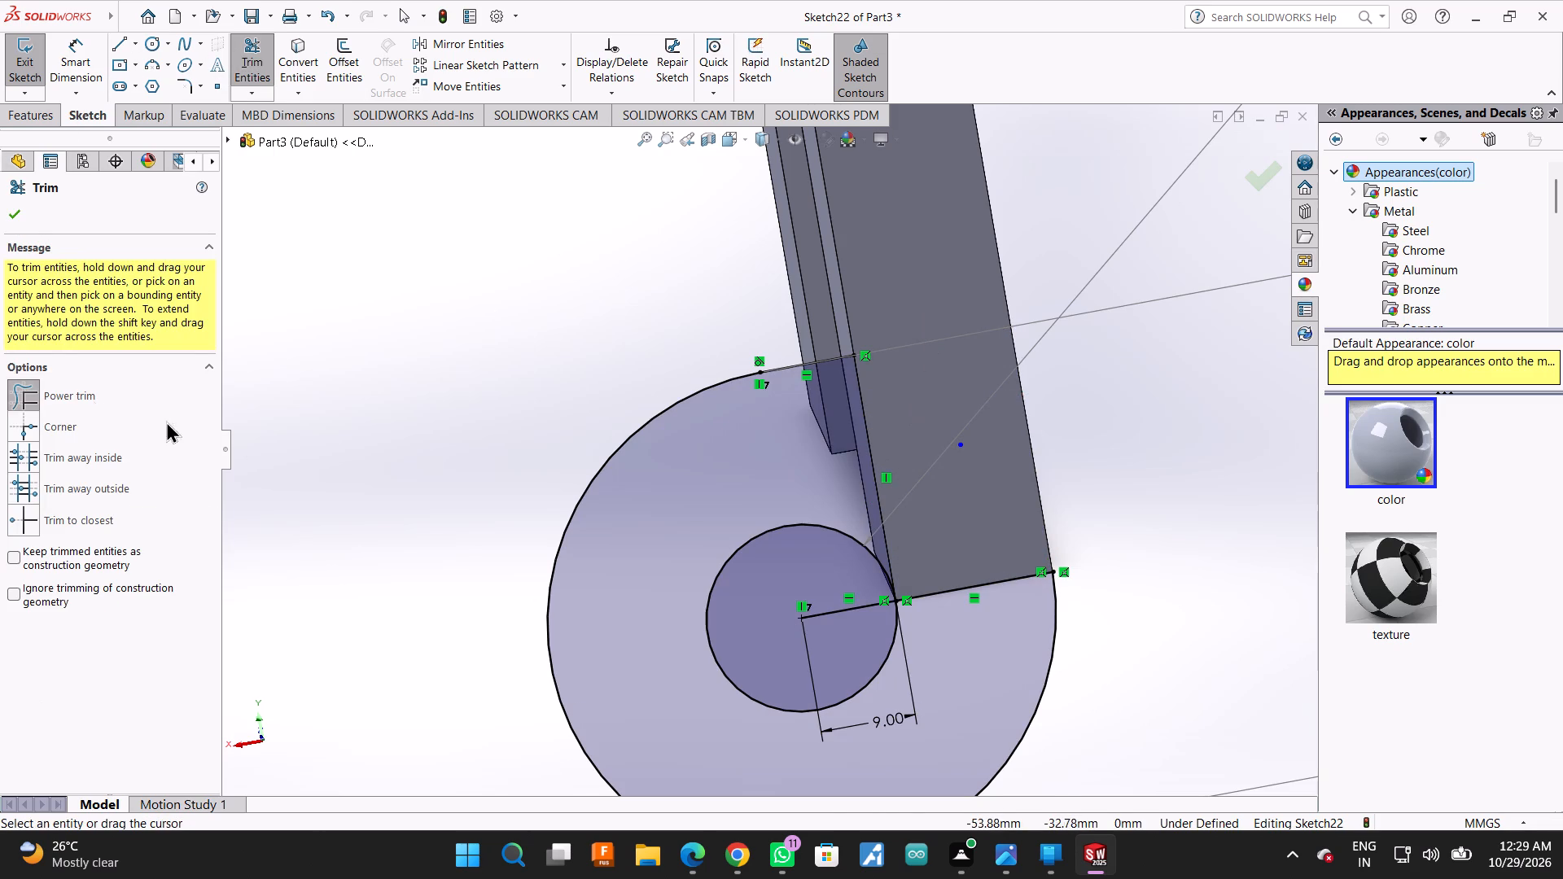
click(14, 204)
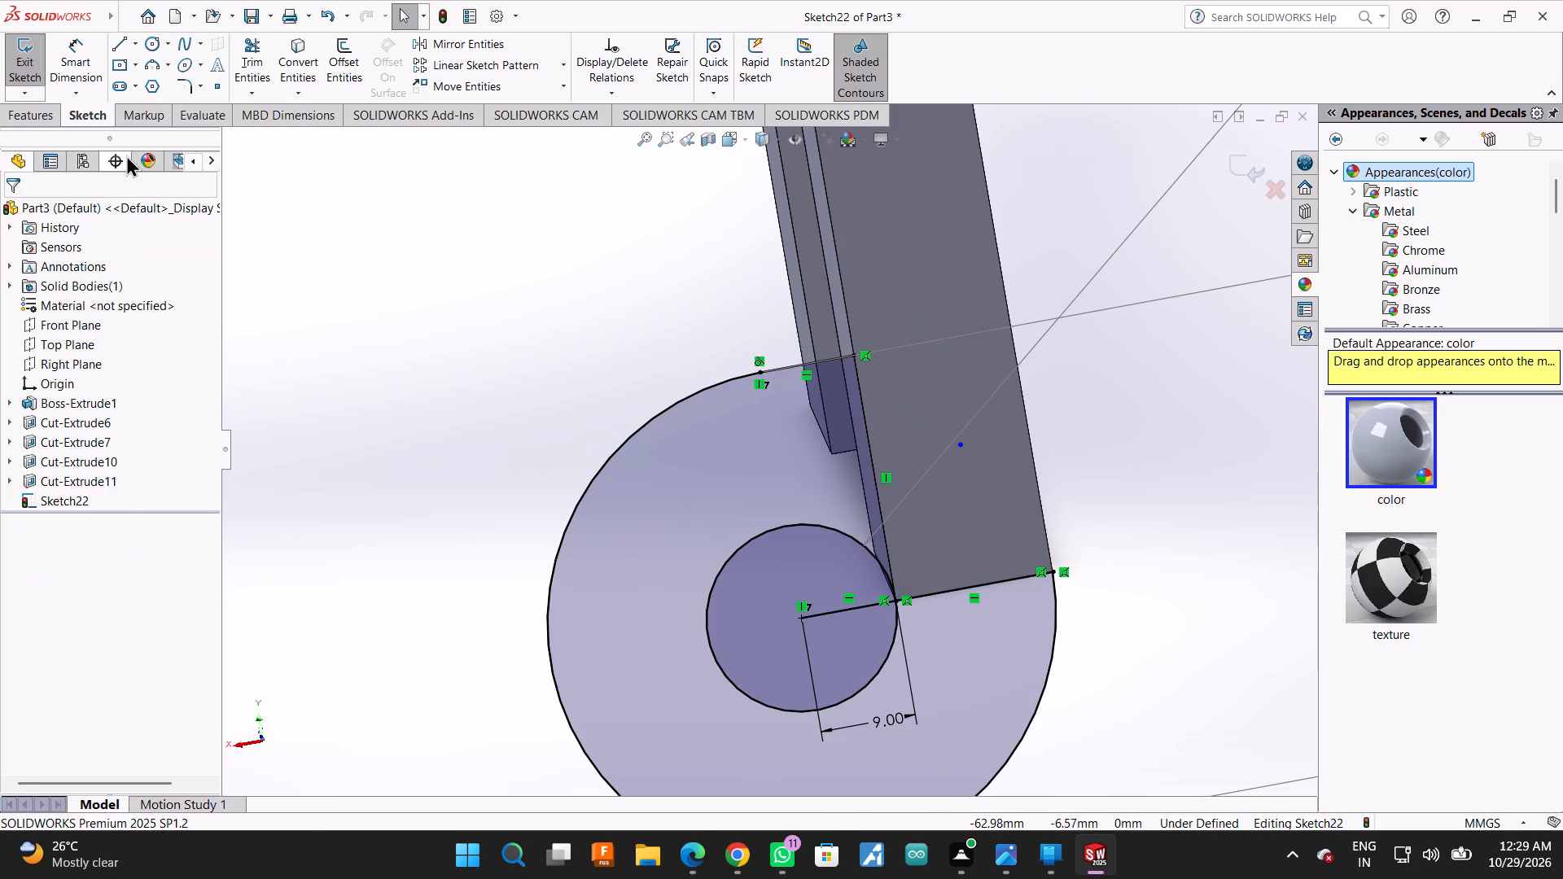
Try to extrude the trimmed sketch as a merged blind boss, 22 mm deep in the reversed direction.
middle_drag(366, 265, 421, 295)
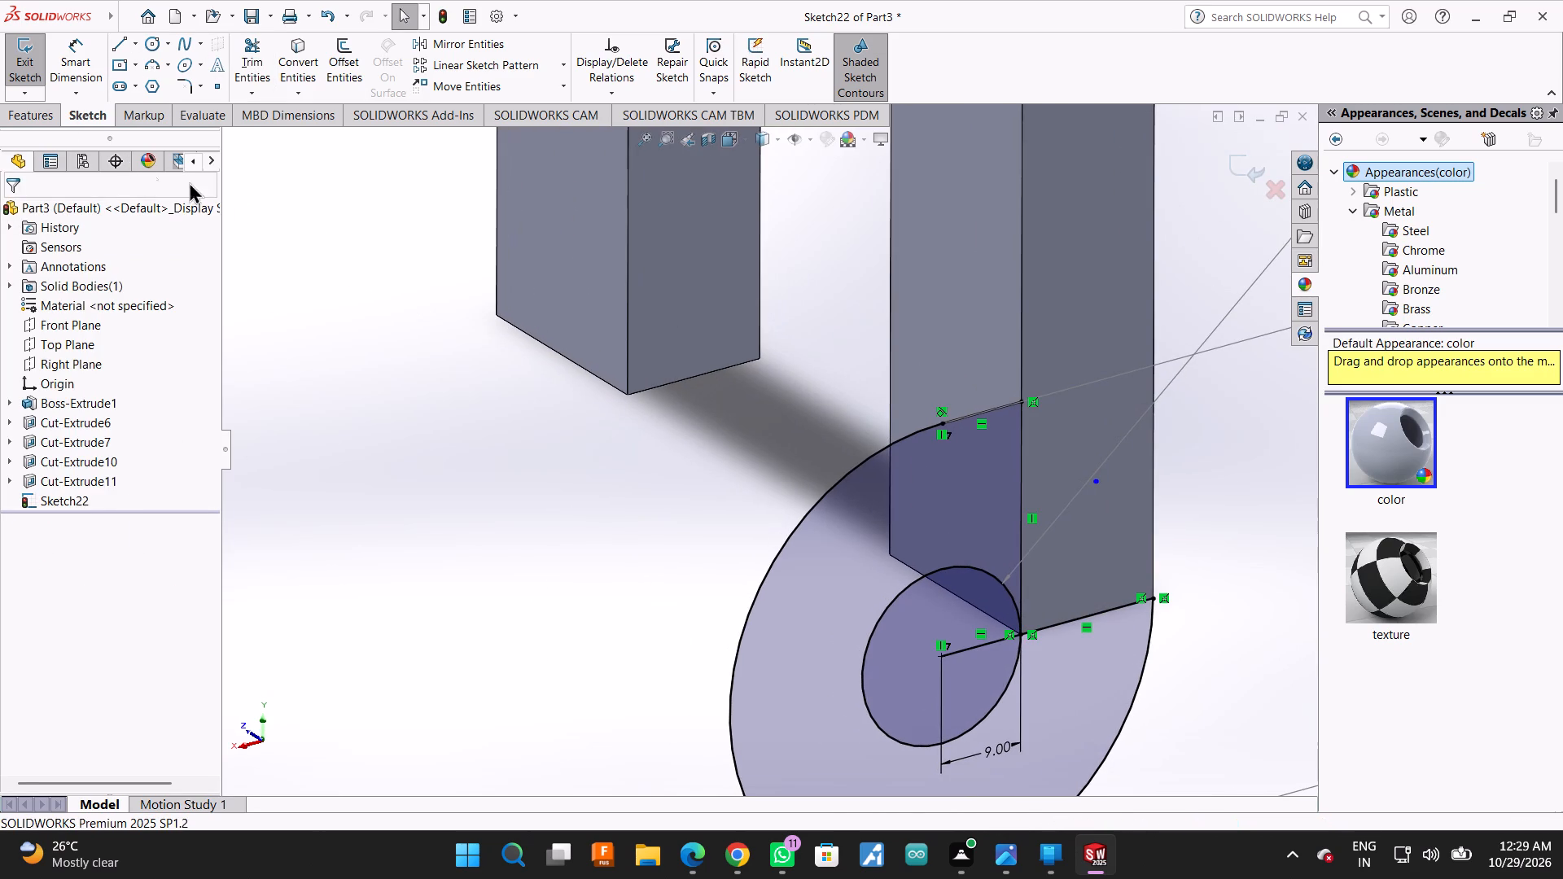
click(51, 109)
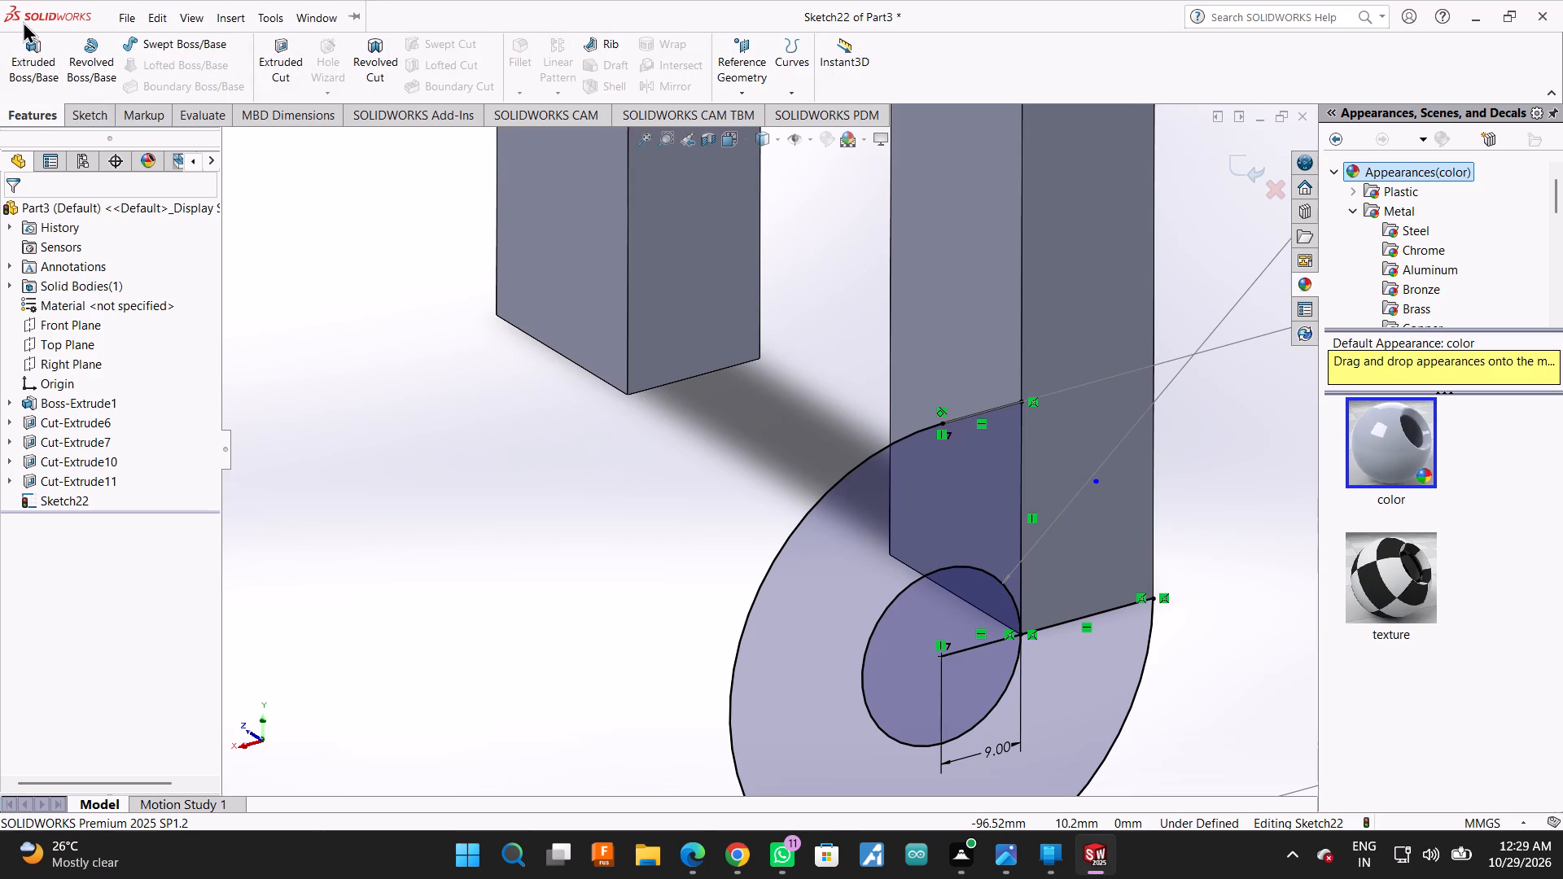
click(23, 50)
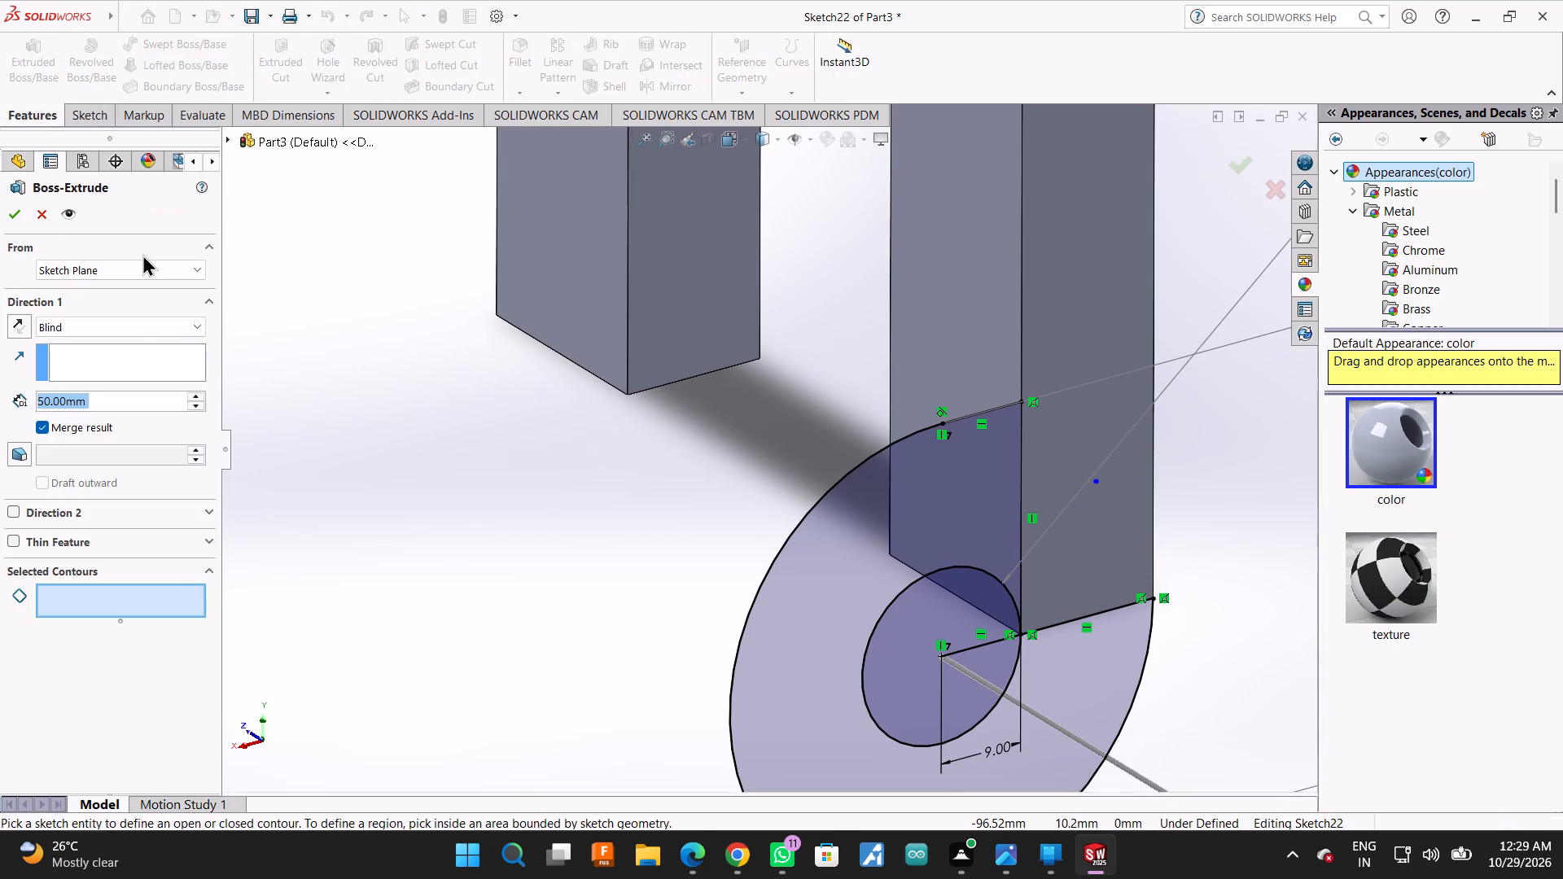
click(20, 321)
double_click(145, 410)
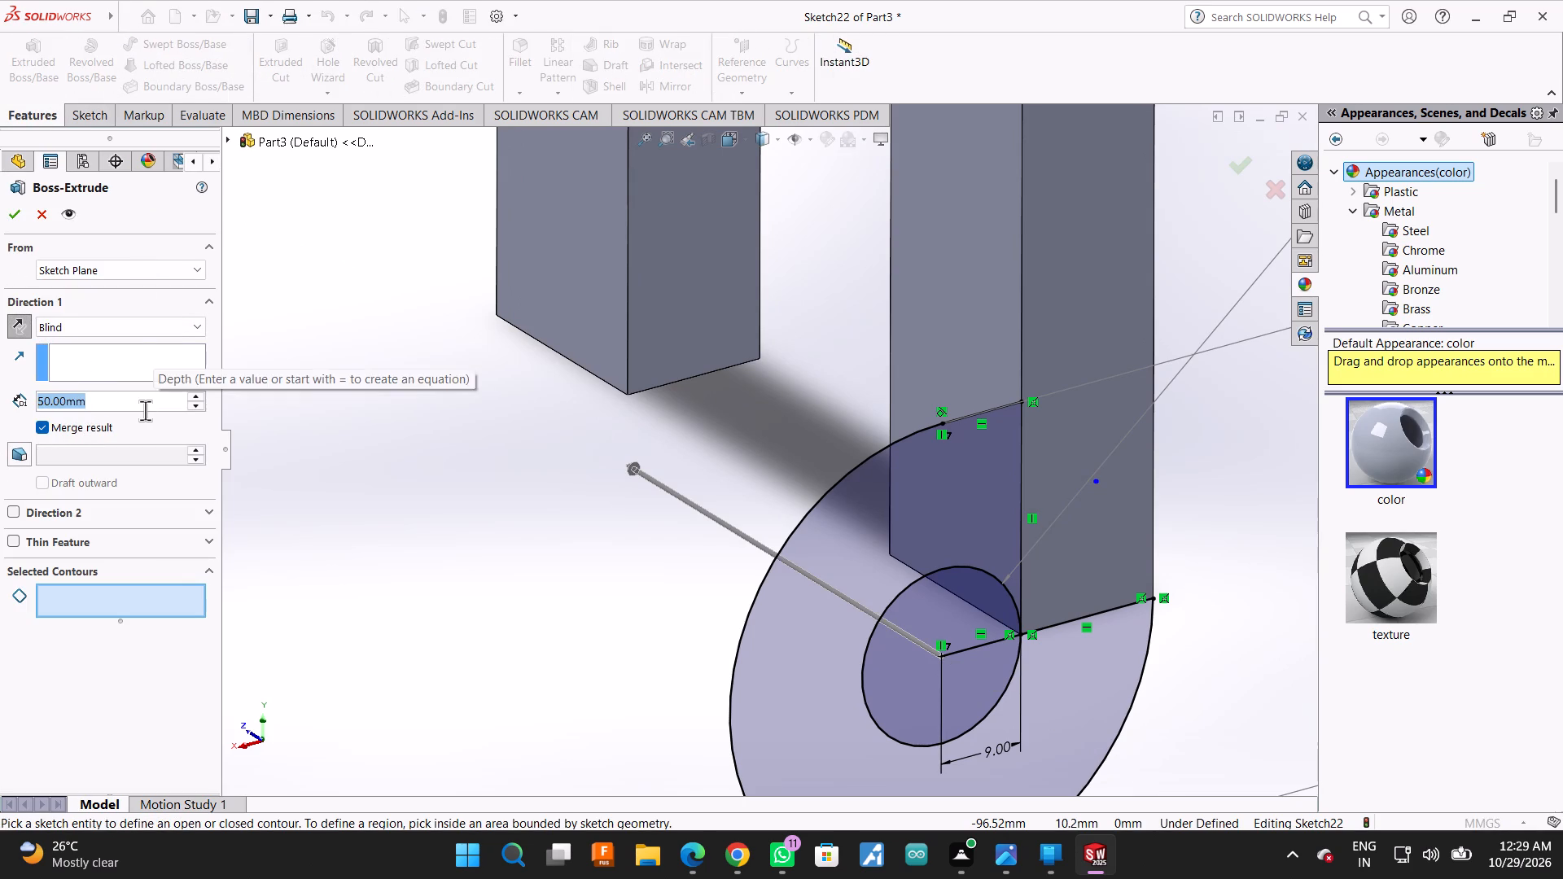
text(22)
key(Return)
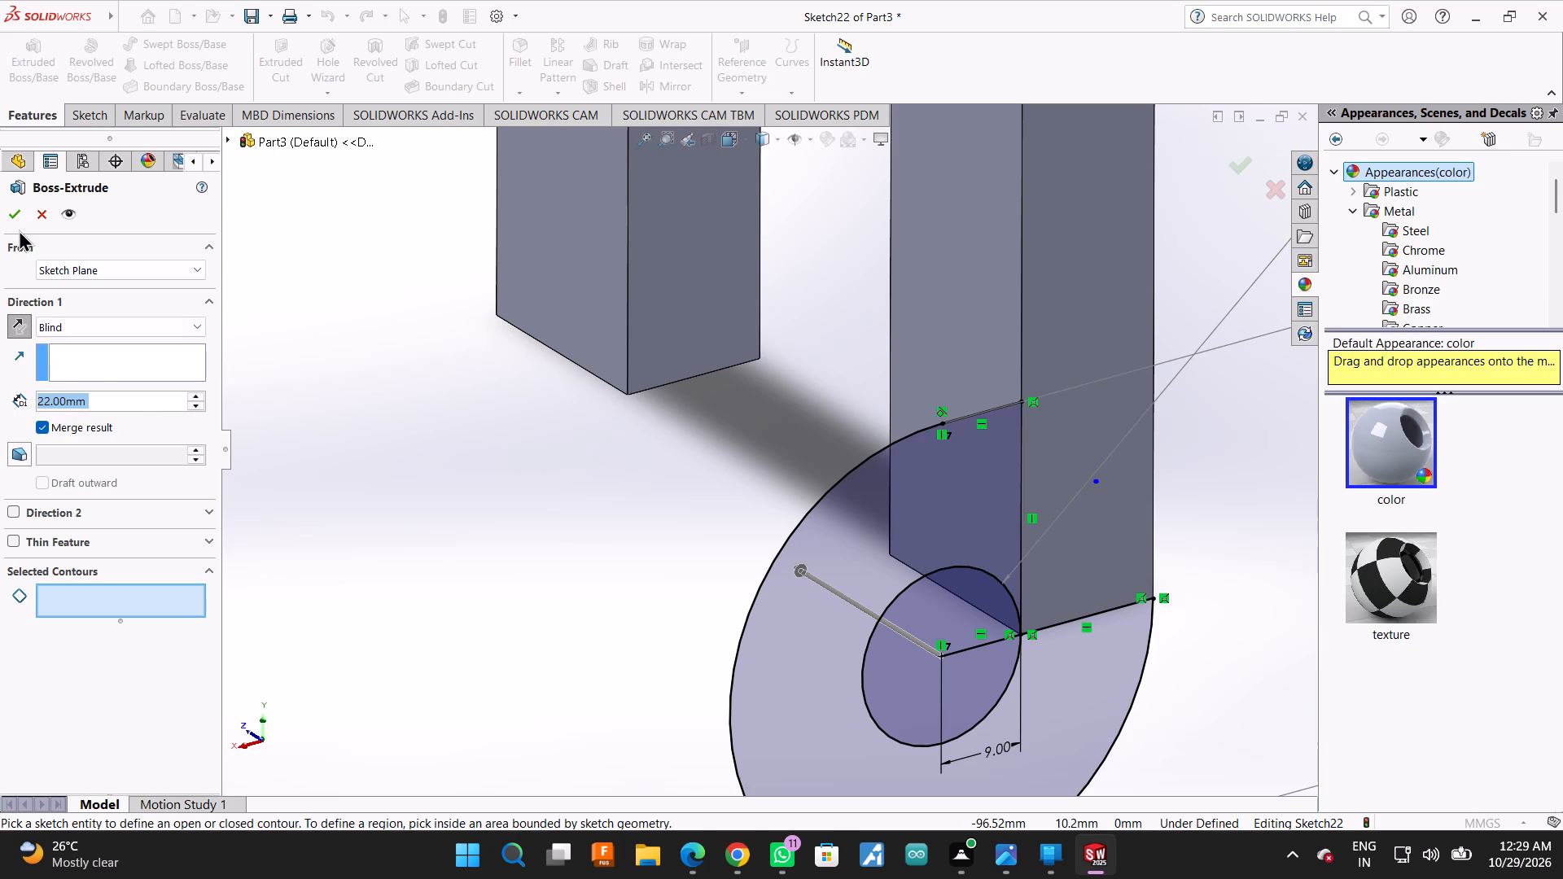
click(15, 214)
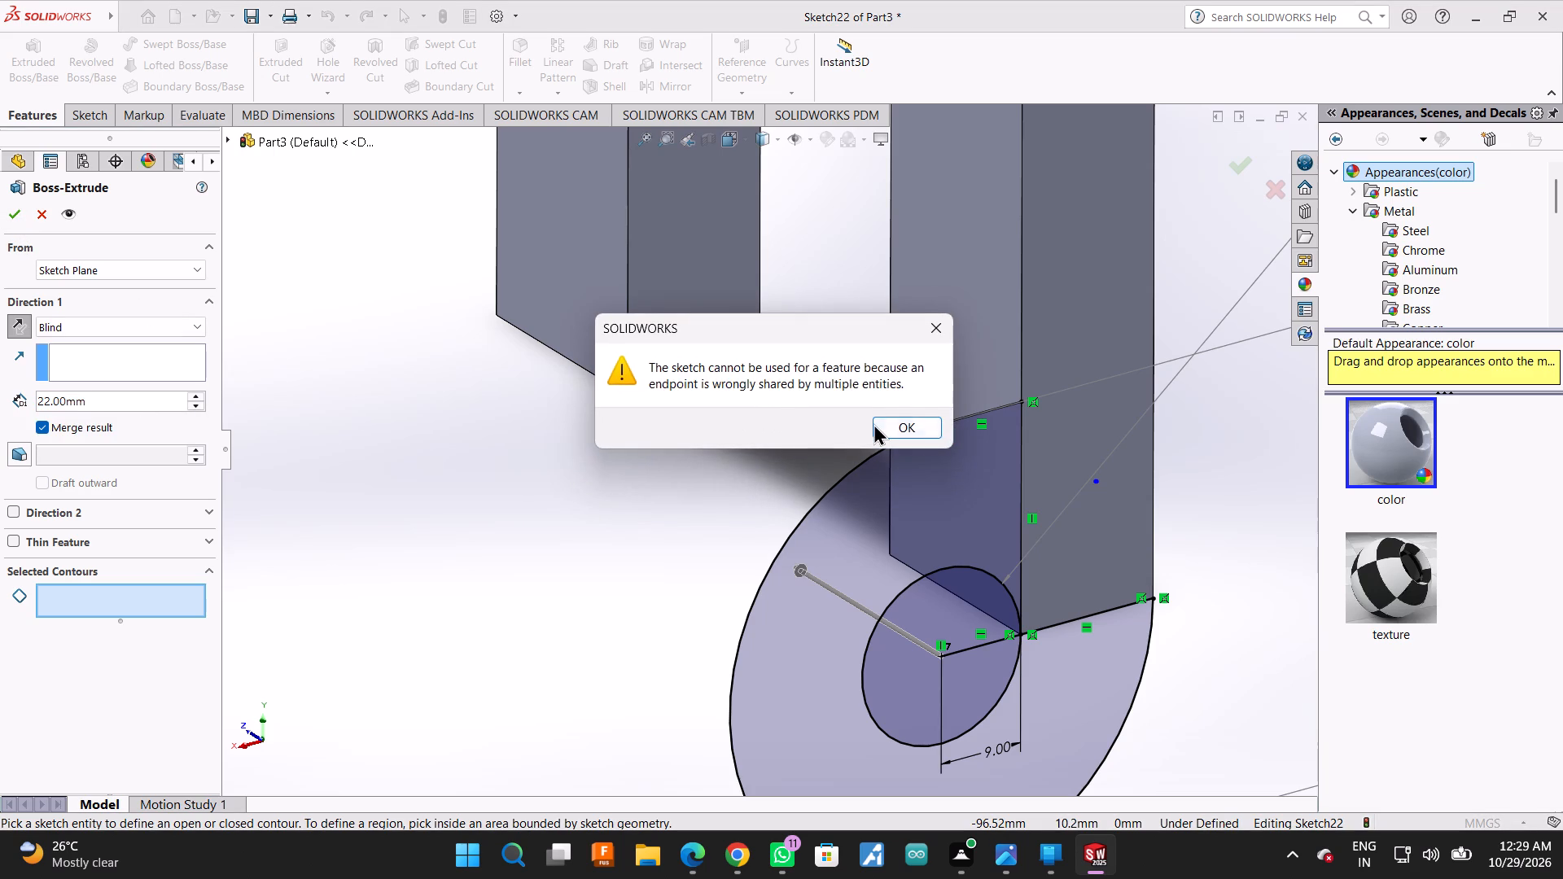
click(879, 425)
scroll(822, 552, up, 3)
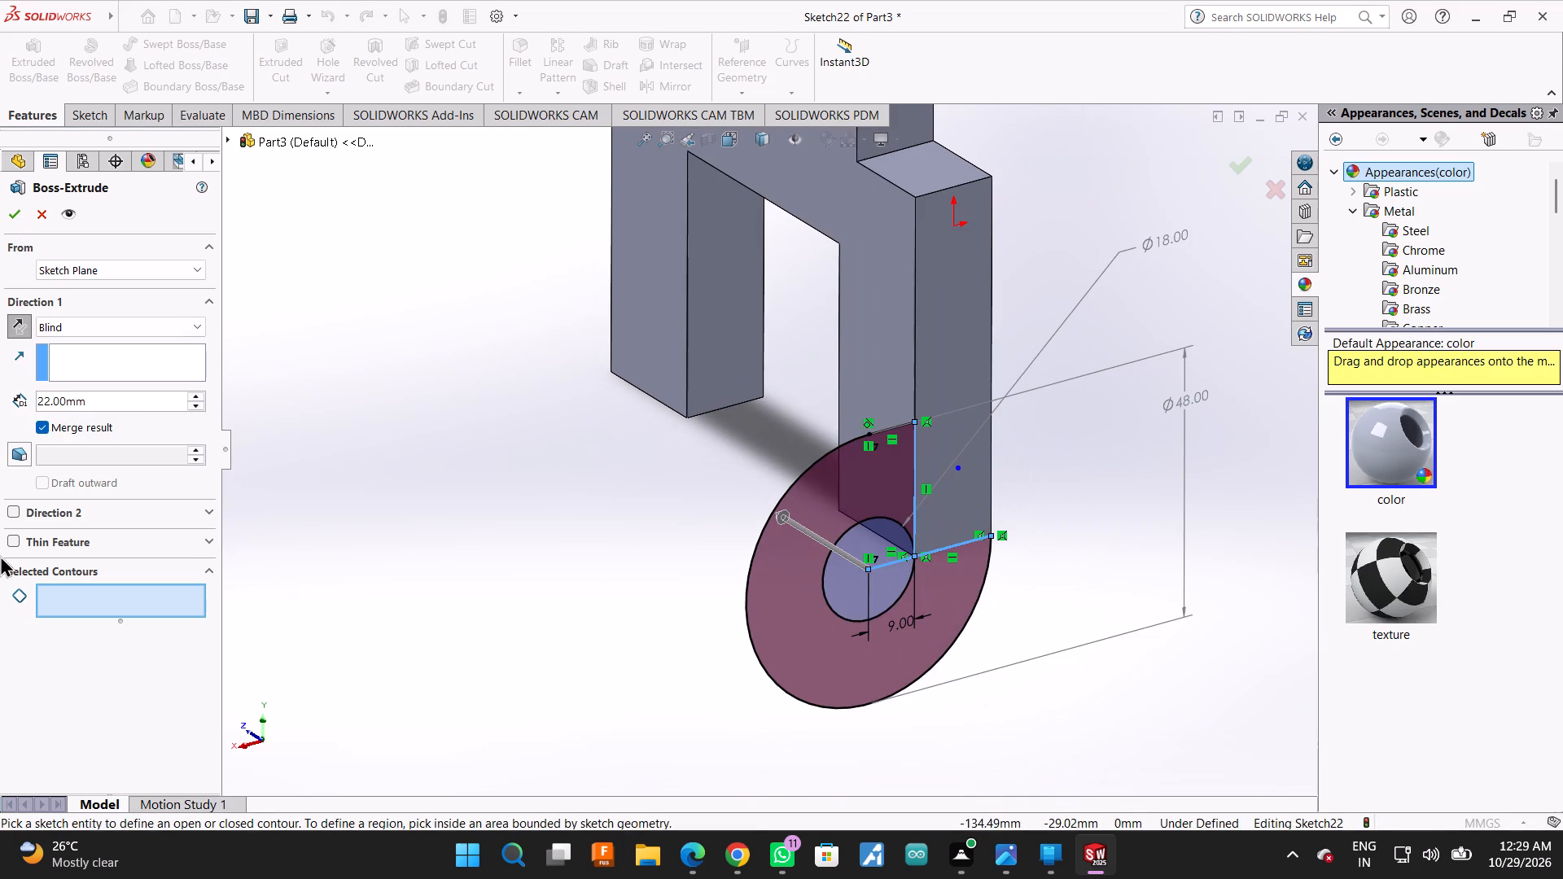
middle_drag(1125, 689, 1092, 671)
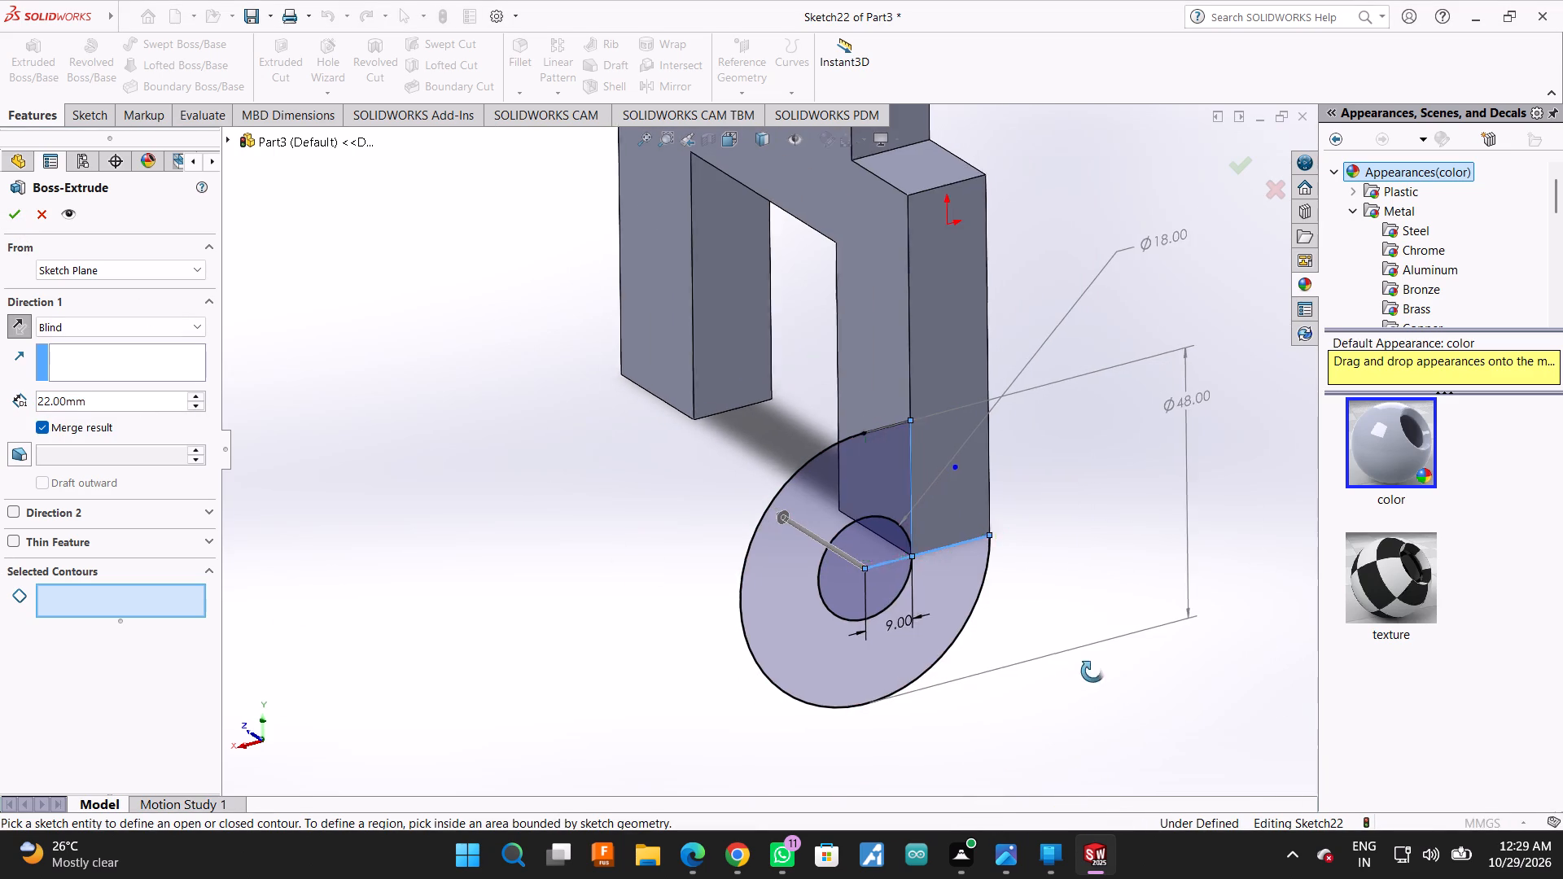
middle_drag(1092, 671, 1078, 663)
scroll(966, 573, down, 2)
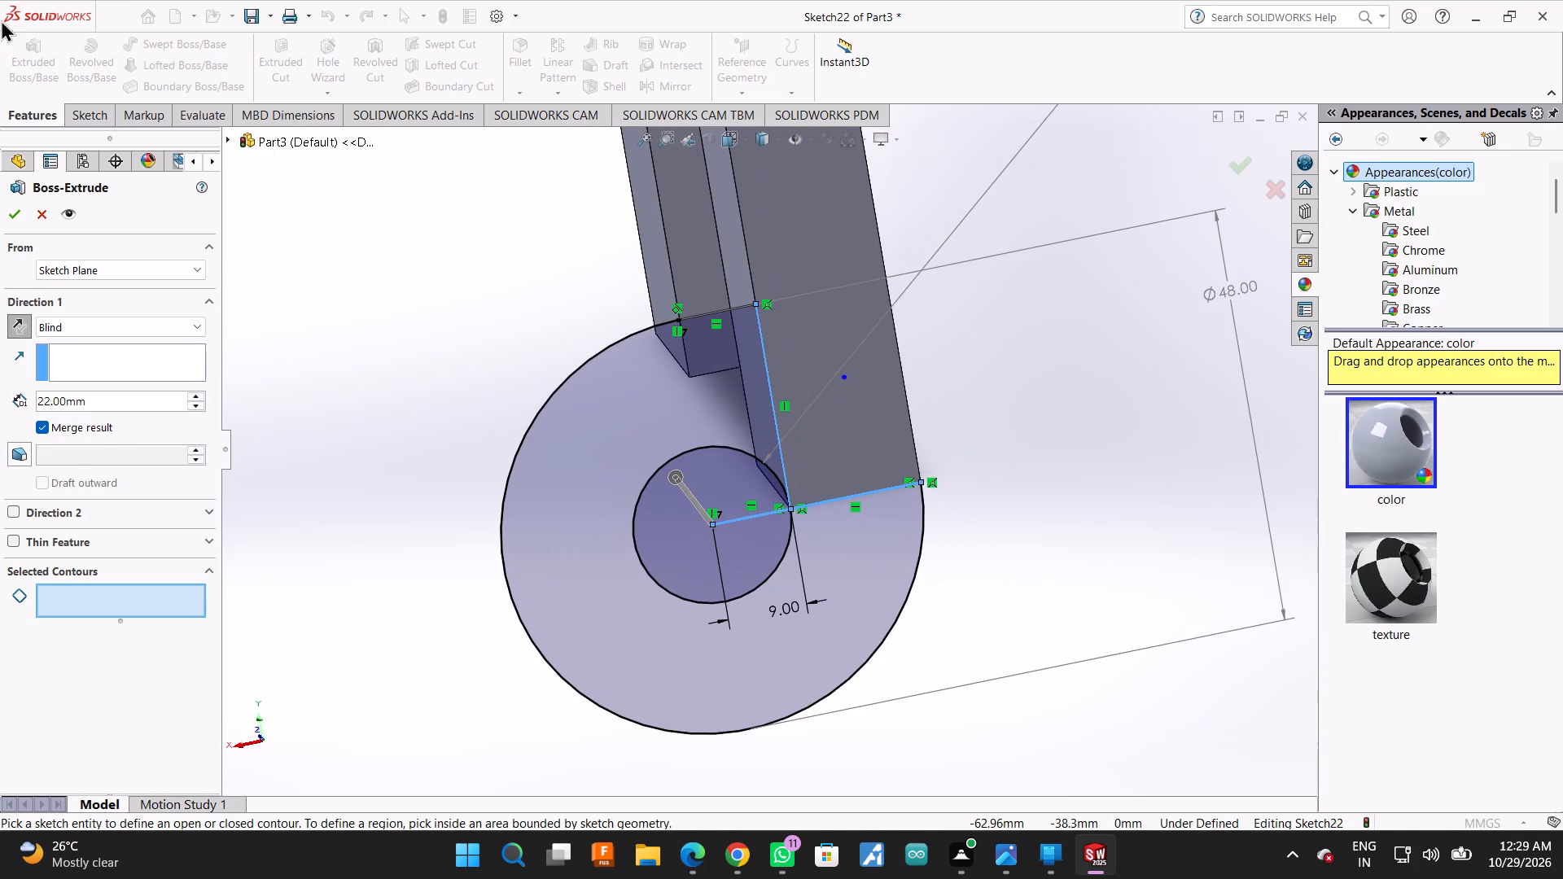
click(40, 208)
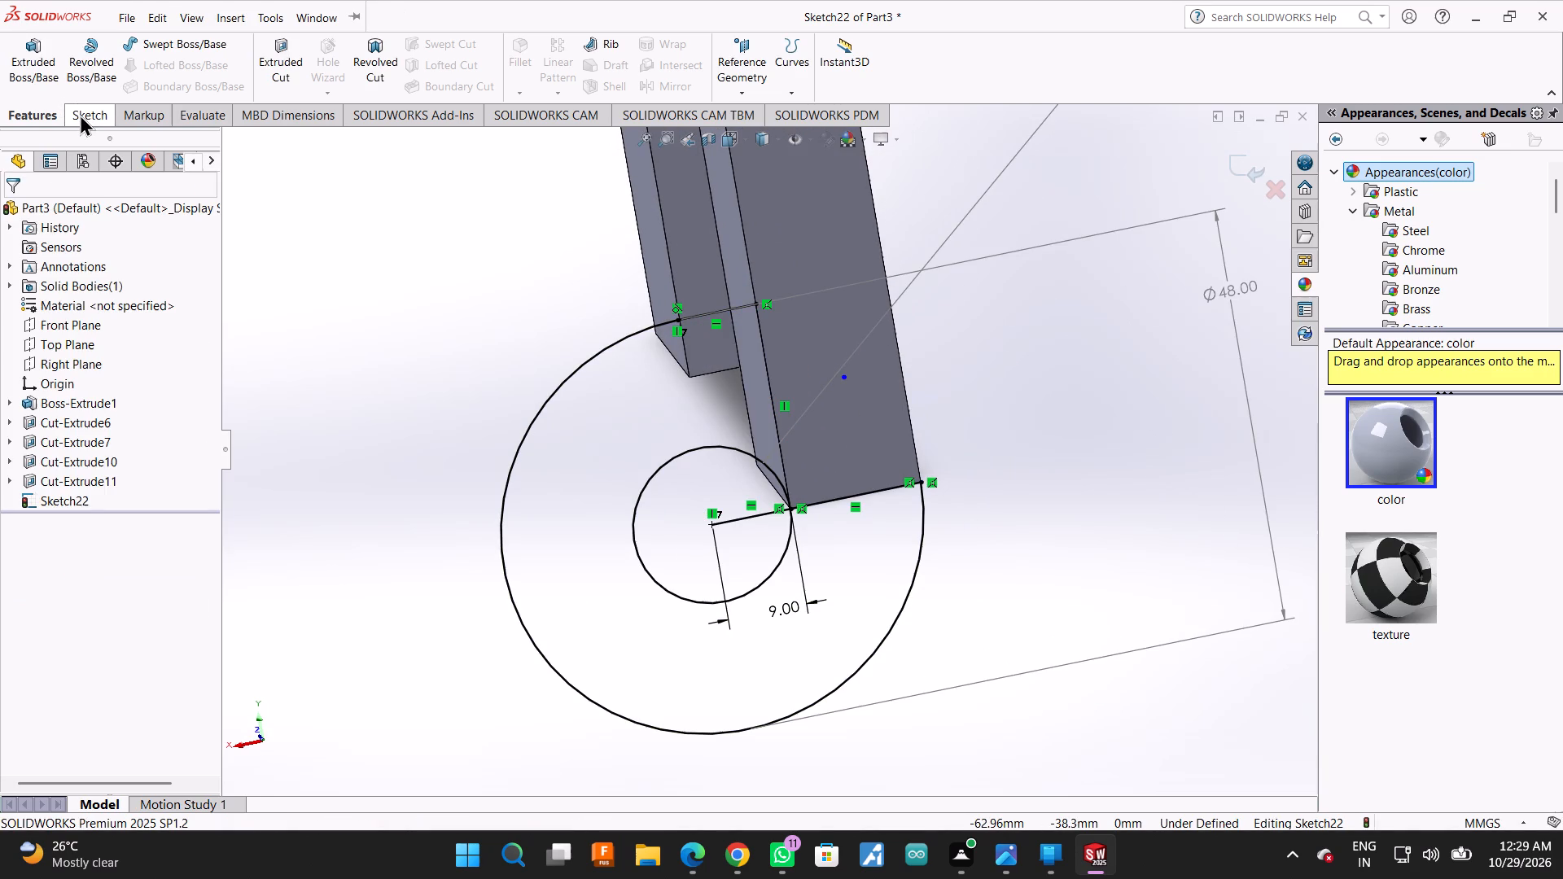
Trim away the short line between the circles' centre and the leg's near lower corner.
click(80, 114)
click(237, 48)
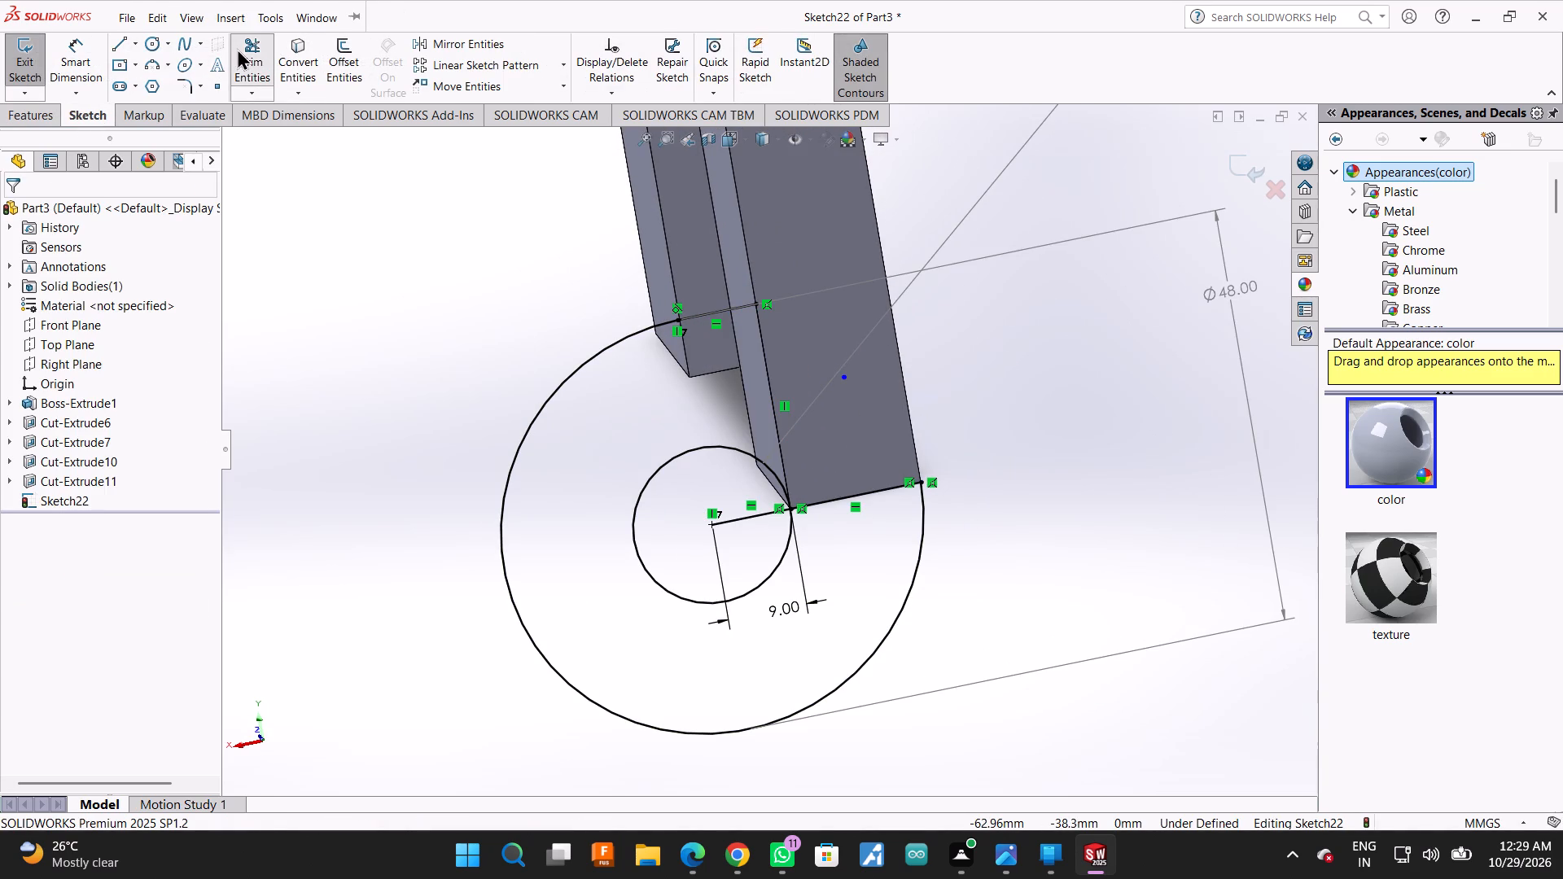
scroll(549, 502, down, 2)
click(843, 496)
drag(843, 496, 855, 588)
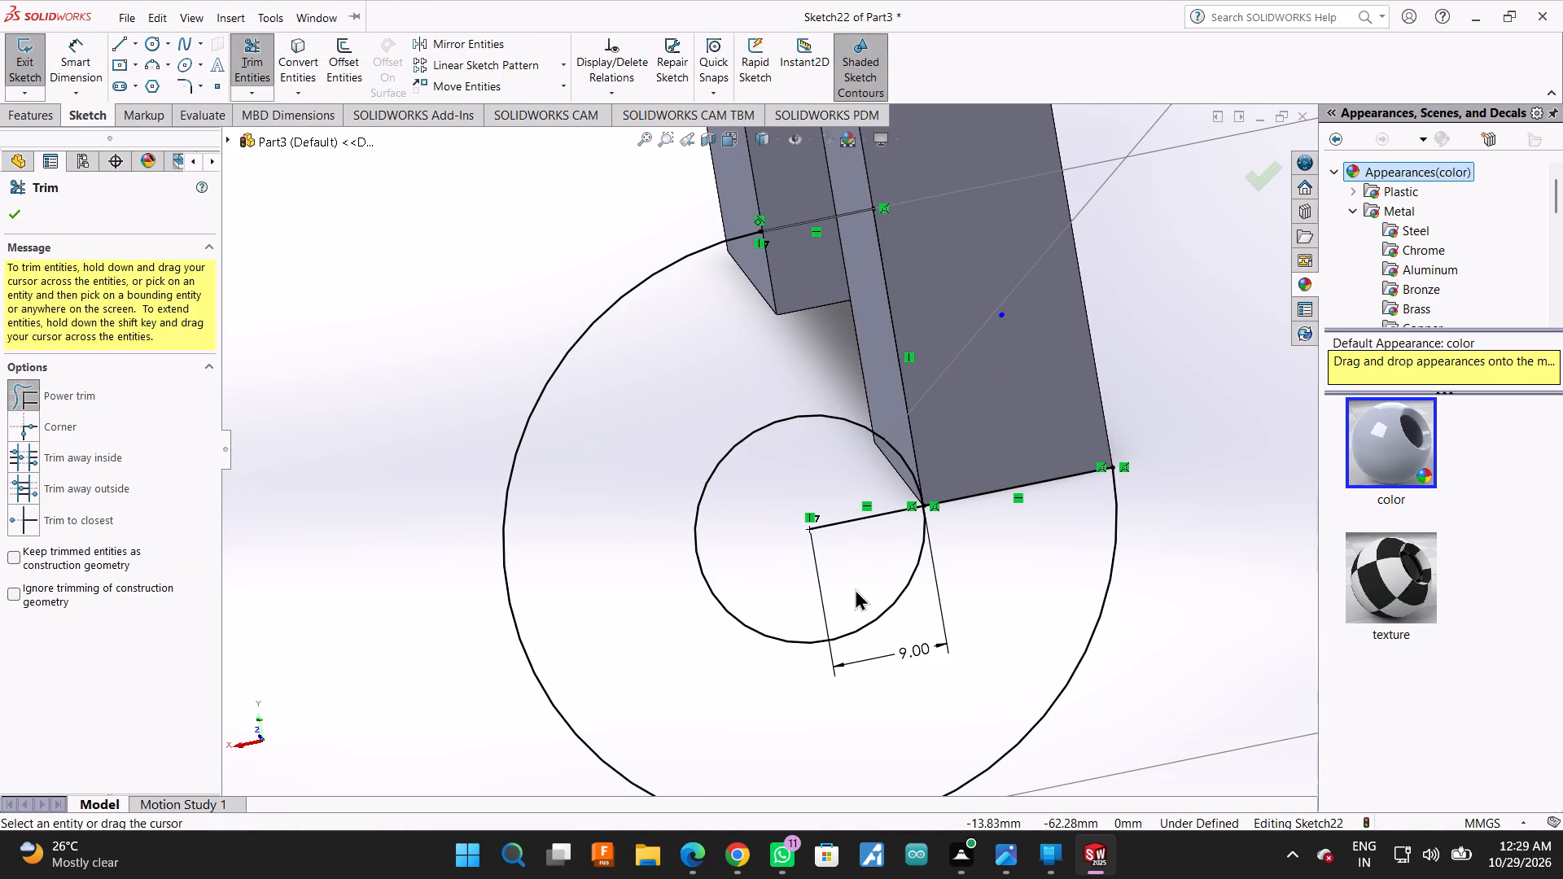
drag(855, 588, 851, 571)
drag(825, 478, 872, 600)
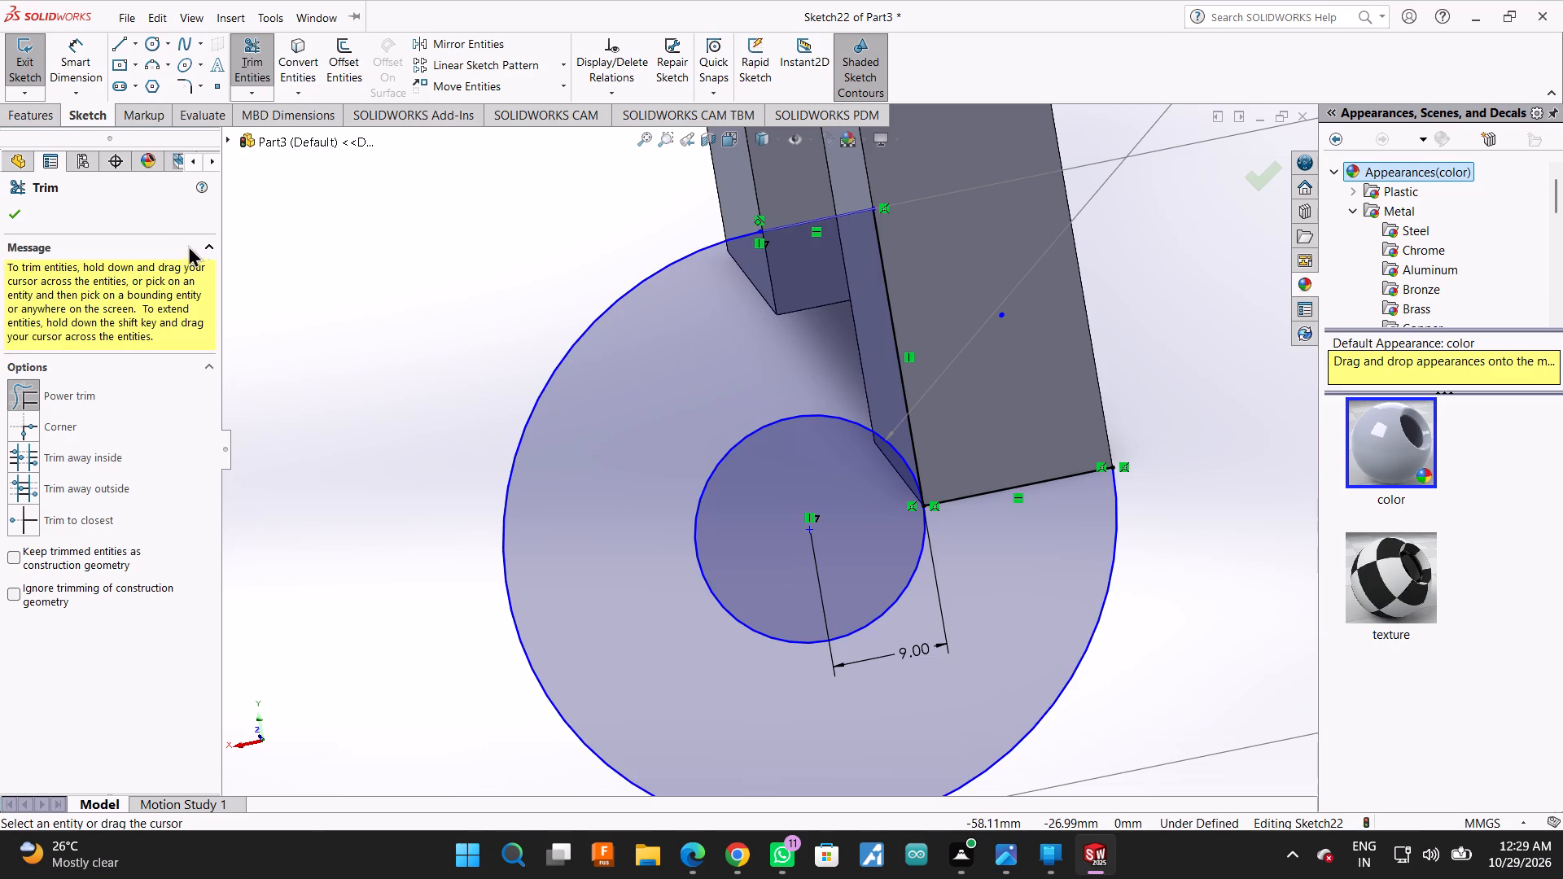
click(23, 211)
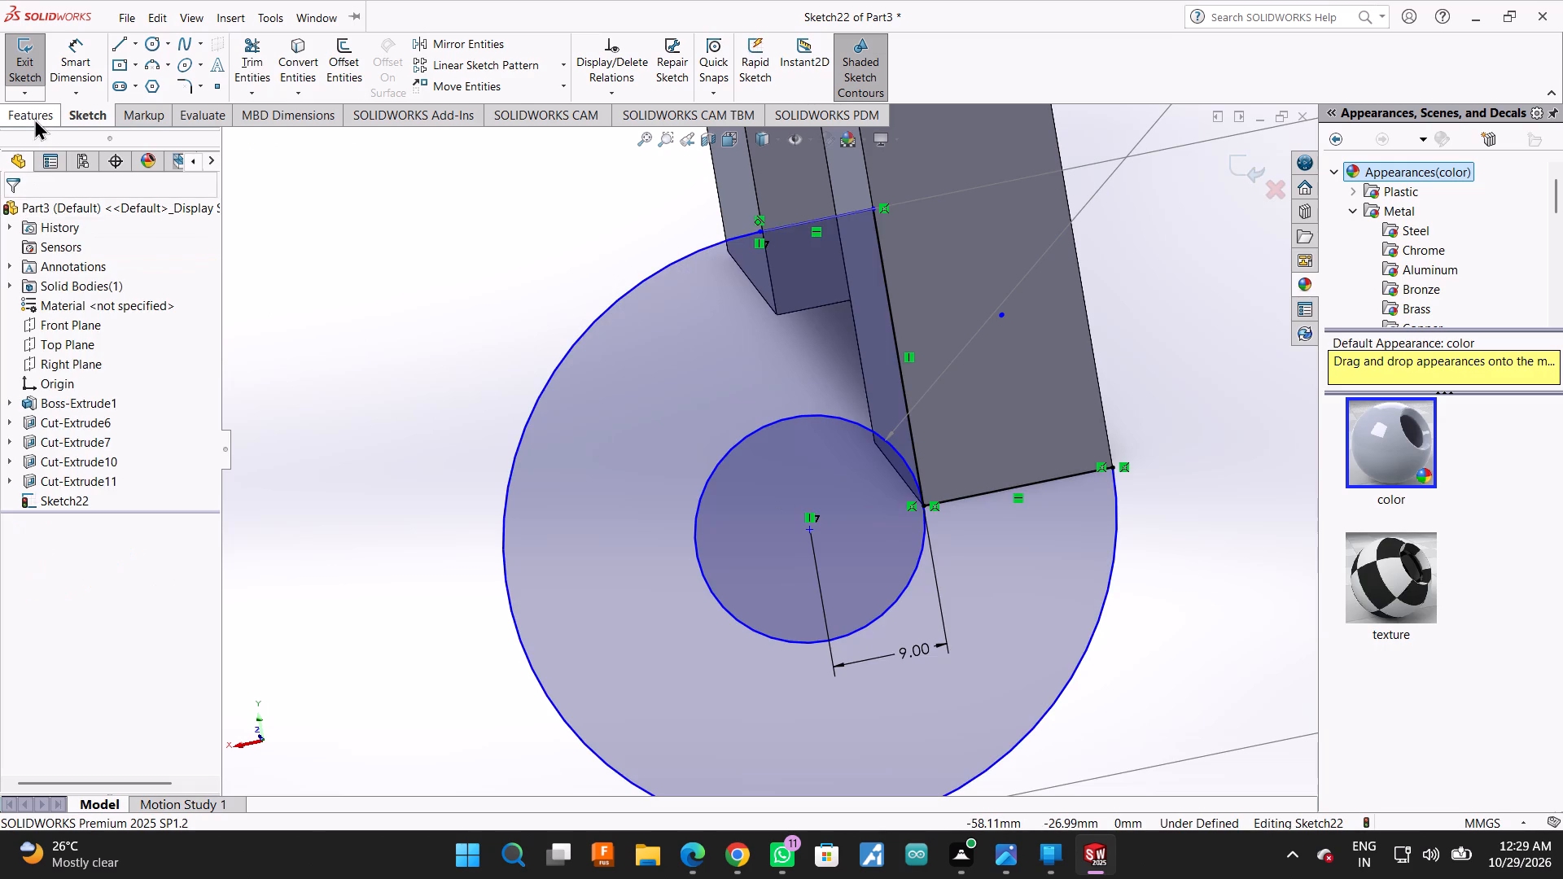
Set up a merged blind boss extrusion of the sketch, 22 mm deep in the reversed direction.
click(34, 118)
click(46, 55)
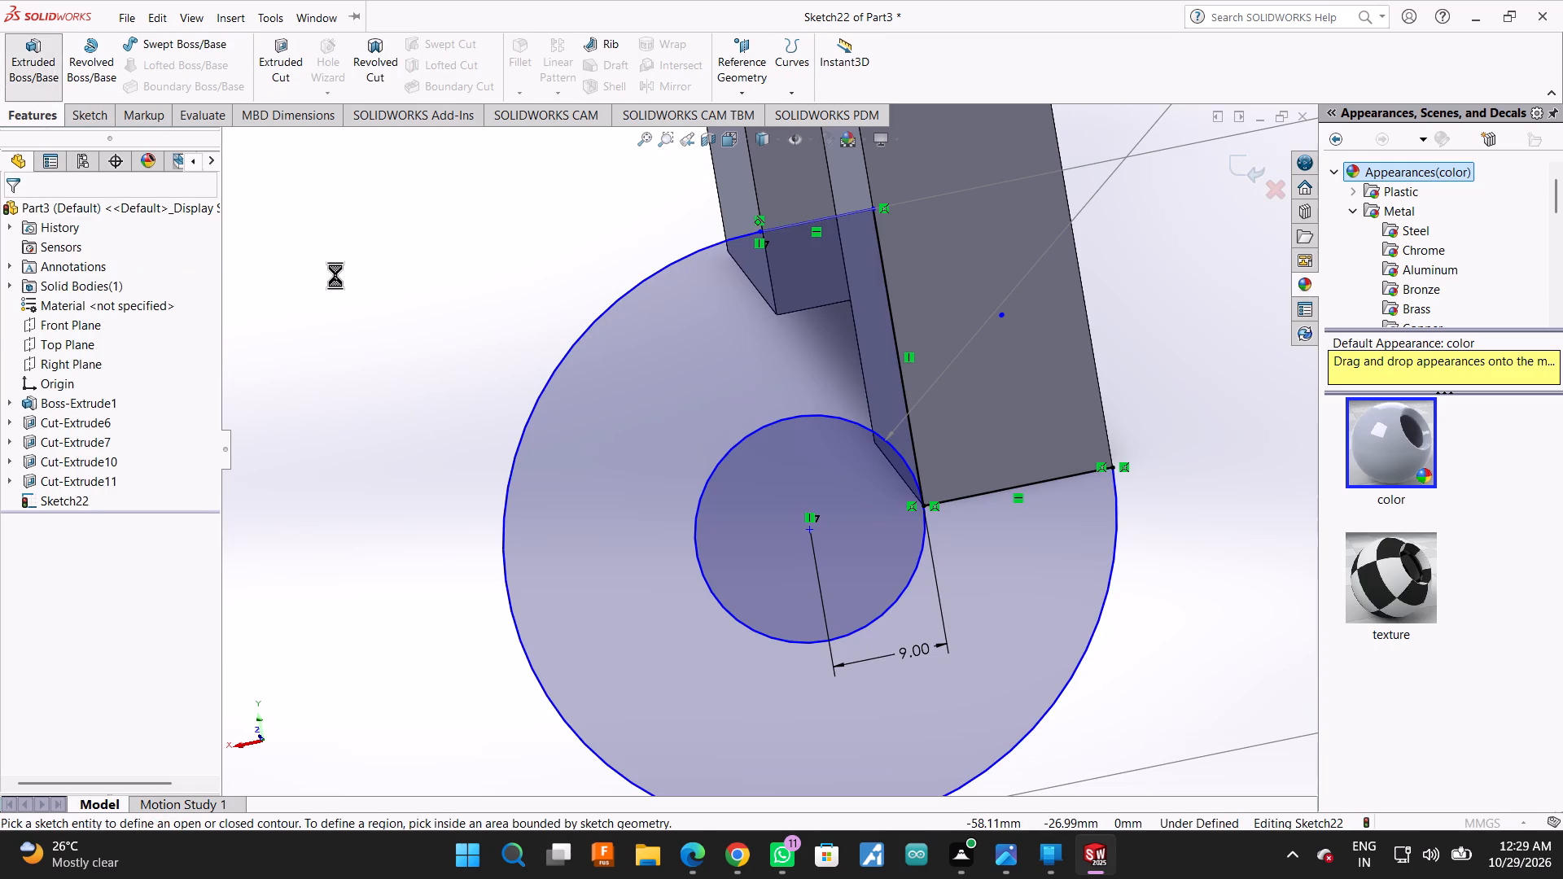
middle_drag(336, 283, 403, 318)
scroll(355, 294, down, 1)
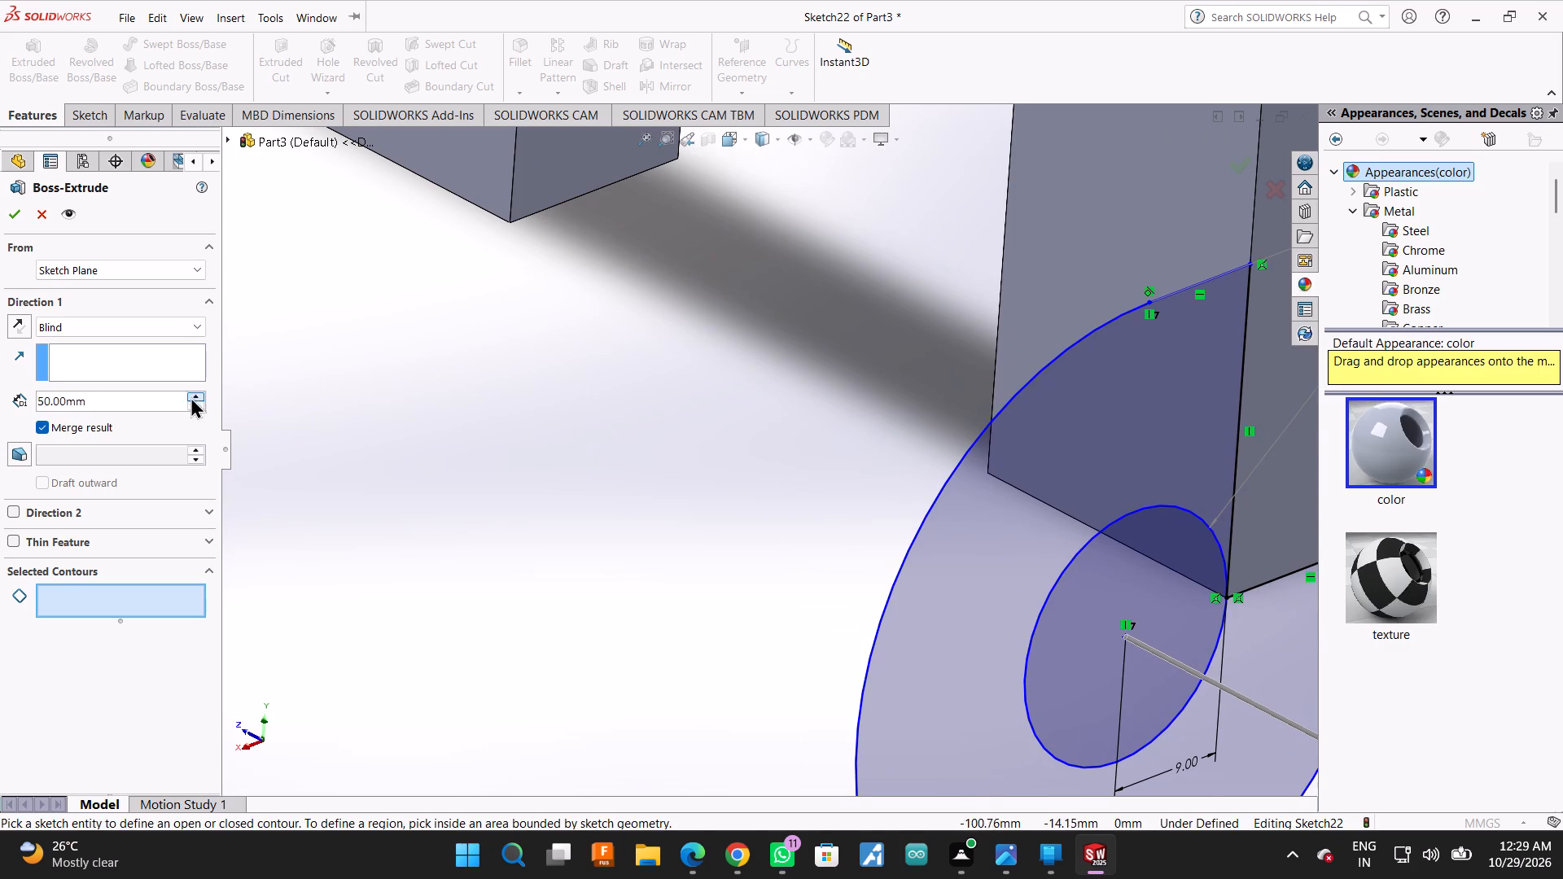
scroll(549, 435, up, 1)
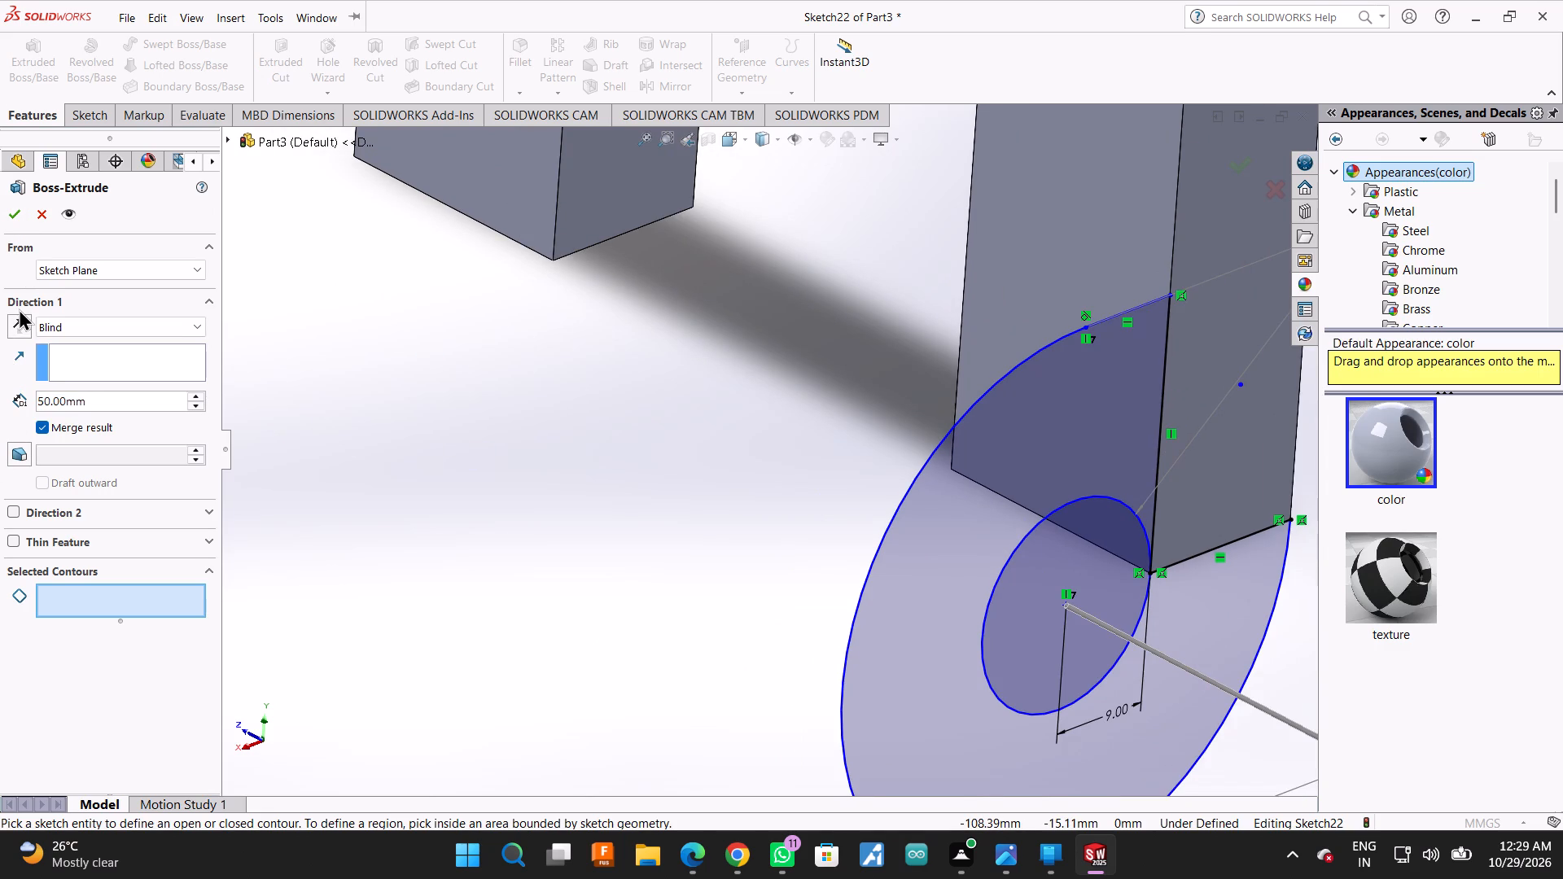
click(15, 311)
click(11, 321)
double_click(89, 400)
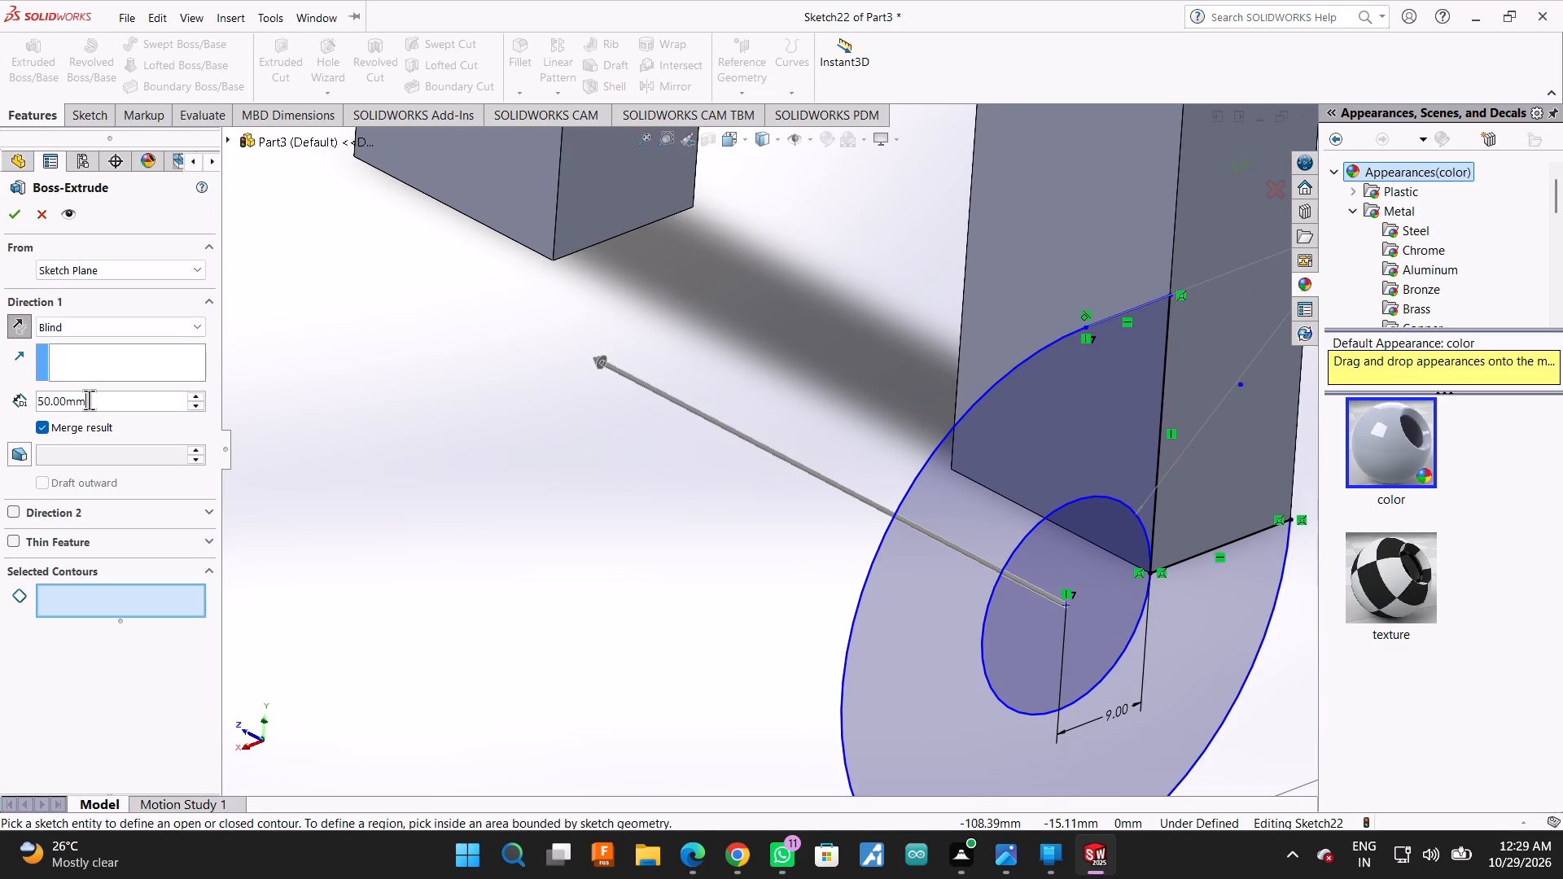
text(22)
key(Return)
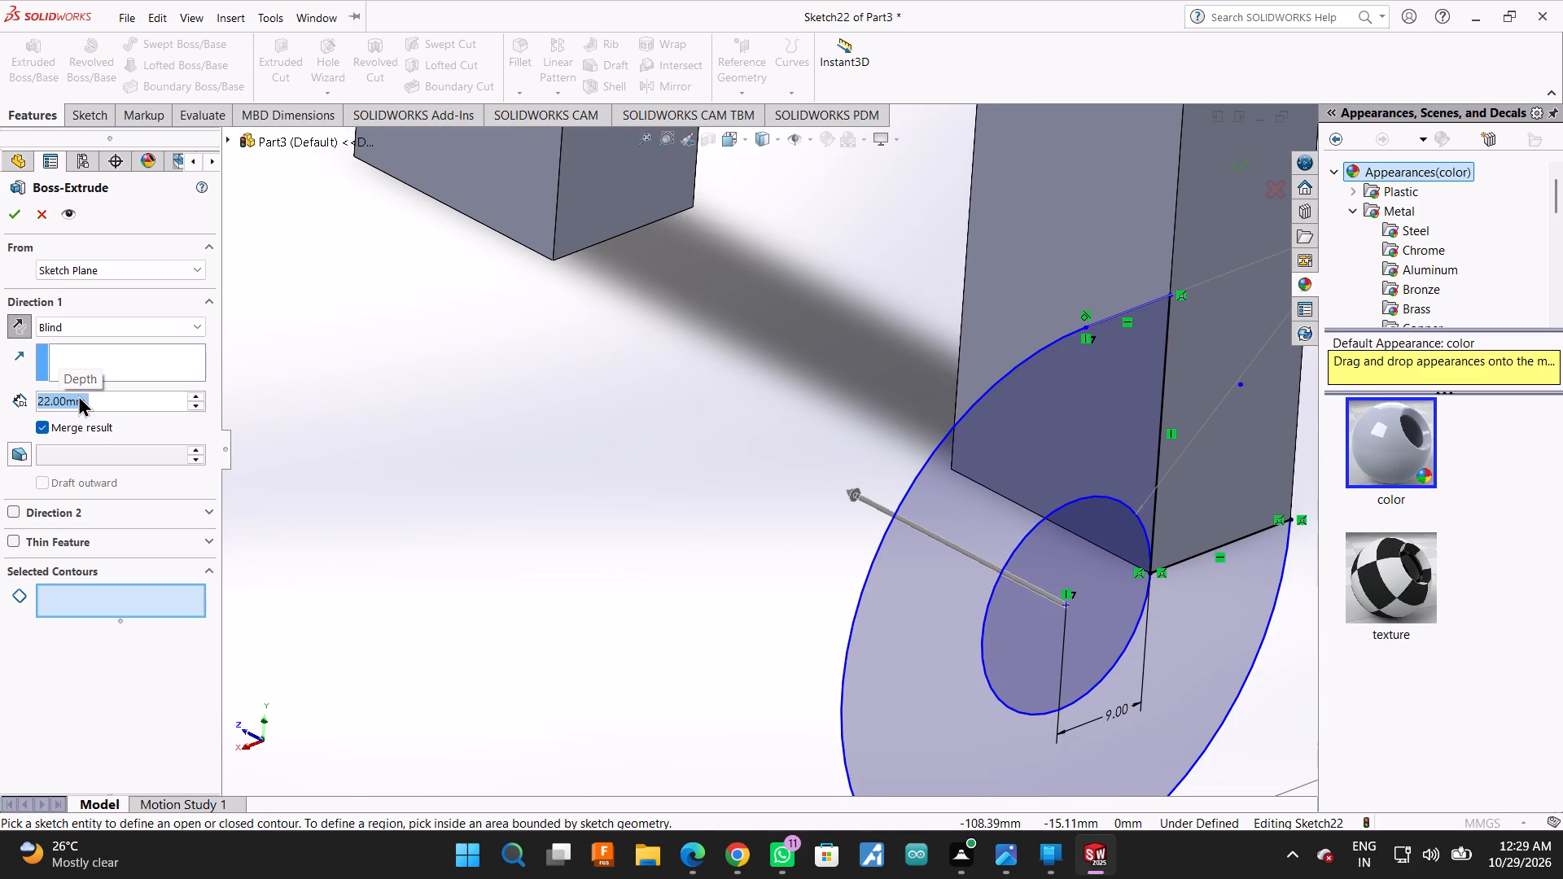
click(7, 224)
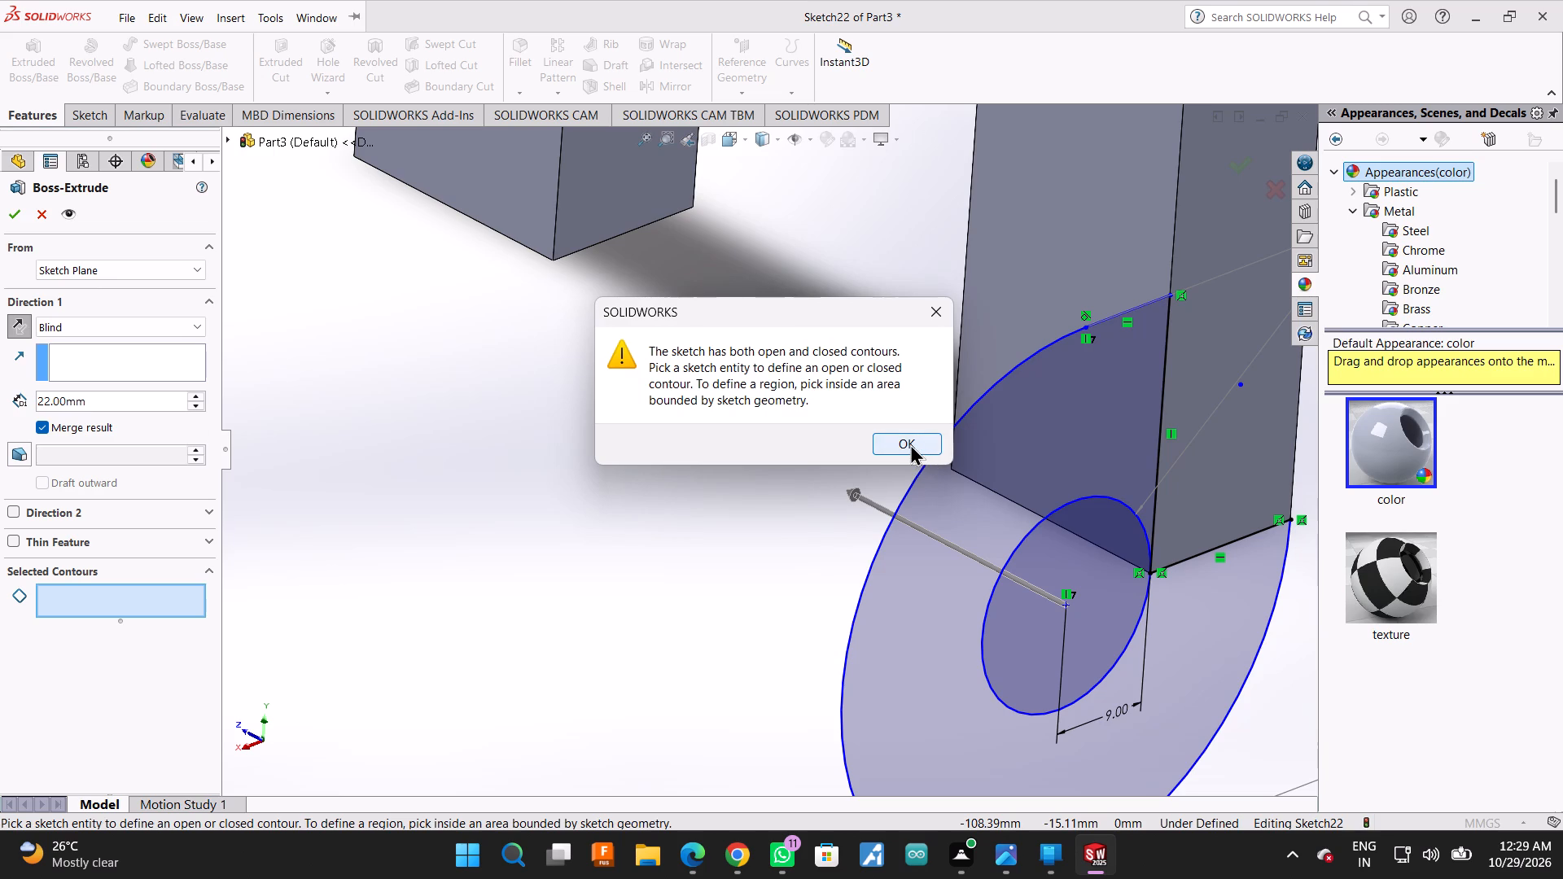
click(910, 444)
Examine closely how the inner circle meets the leg's edges at its near lower corner.
middle_drag(739, 546, 714, 534)
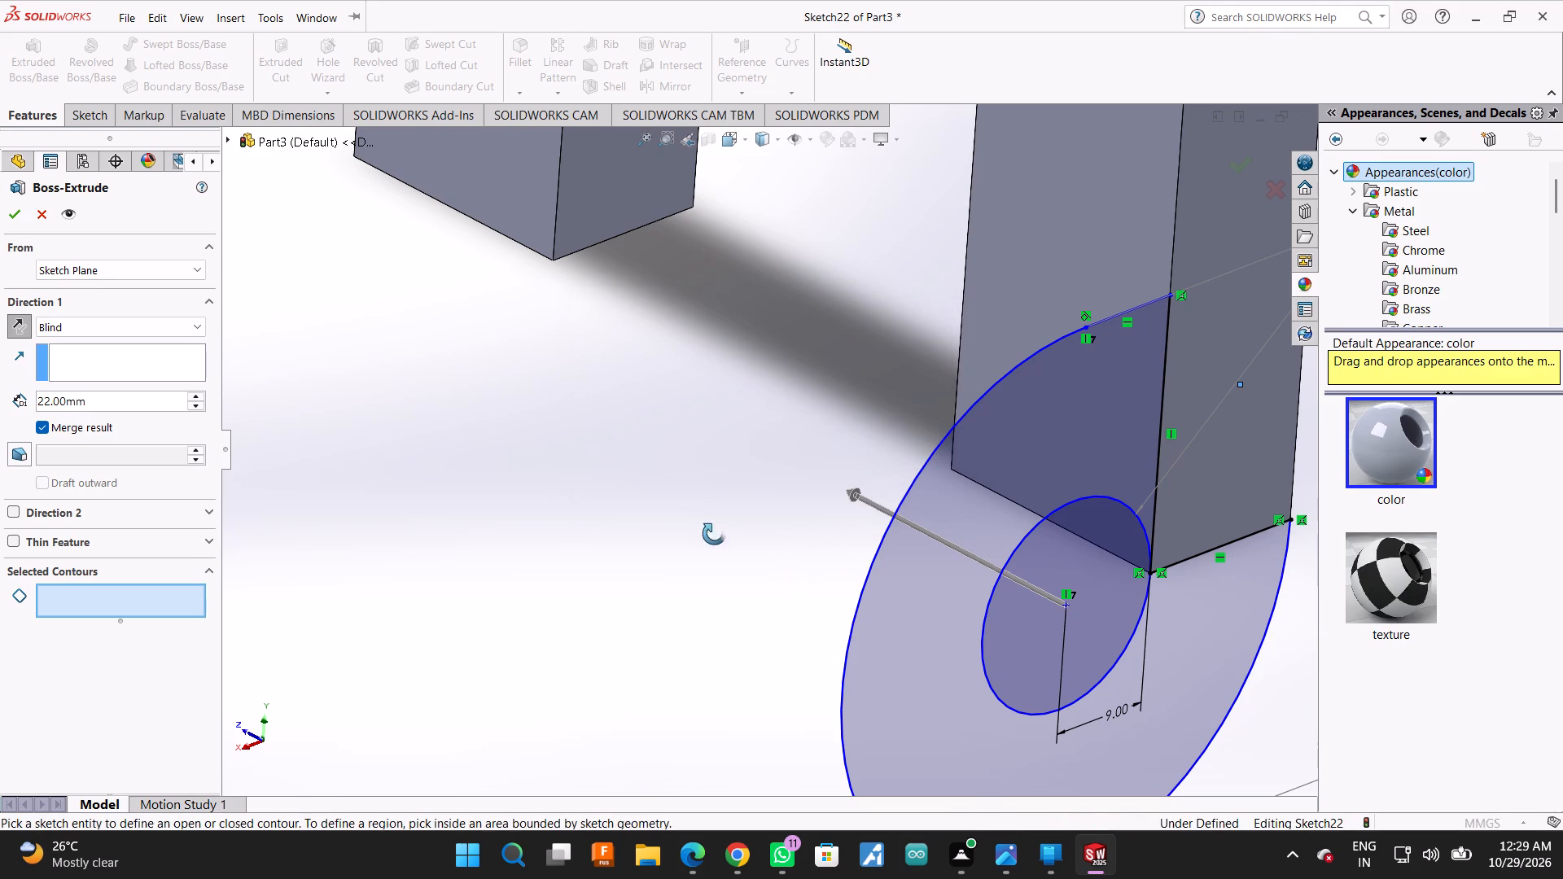
middle_drag(714, 534, 679, 516)
scroll(990, 671, down, 5)
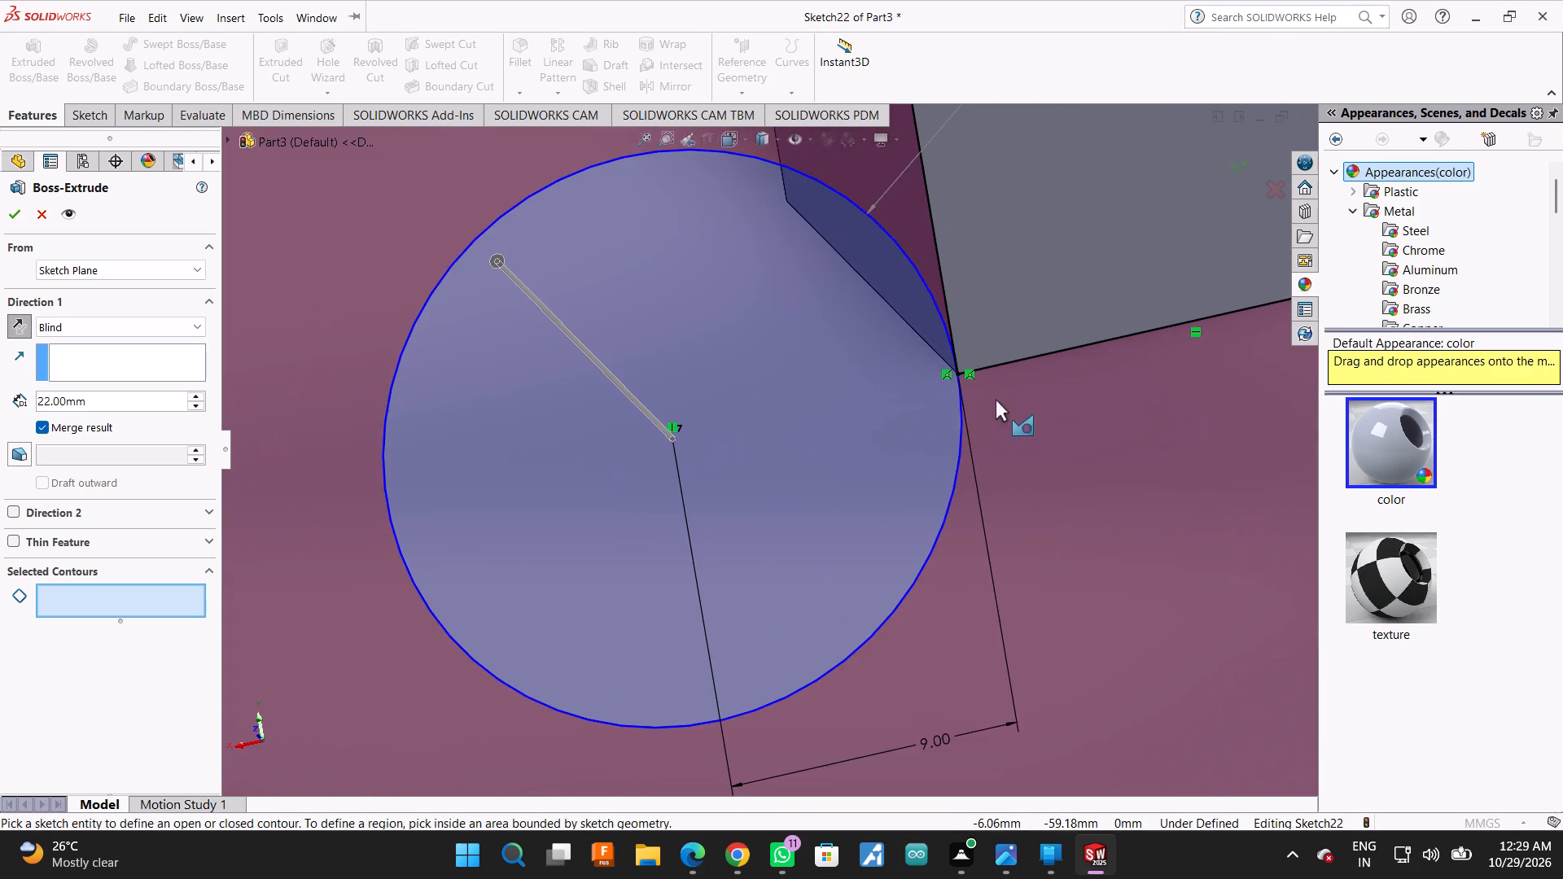
scroll(971, 350, down, 8)
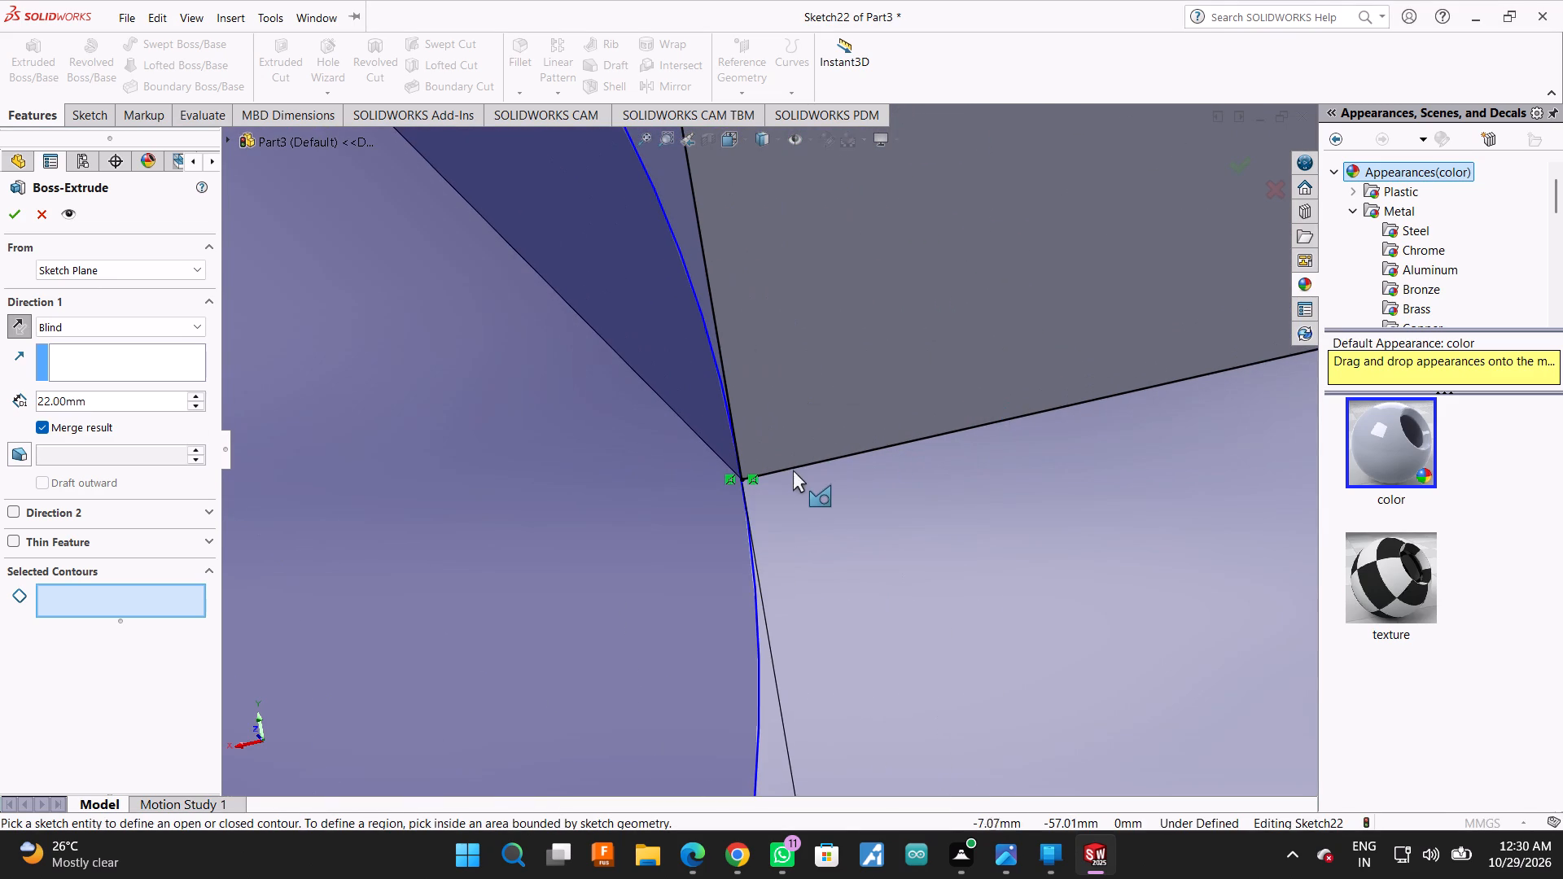
scroll(791, 470, down, 4)
scroll(717, 460, down, 8)
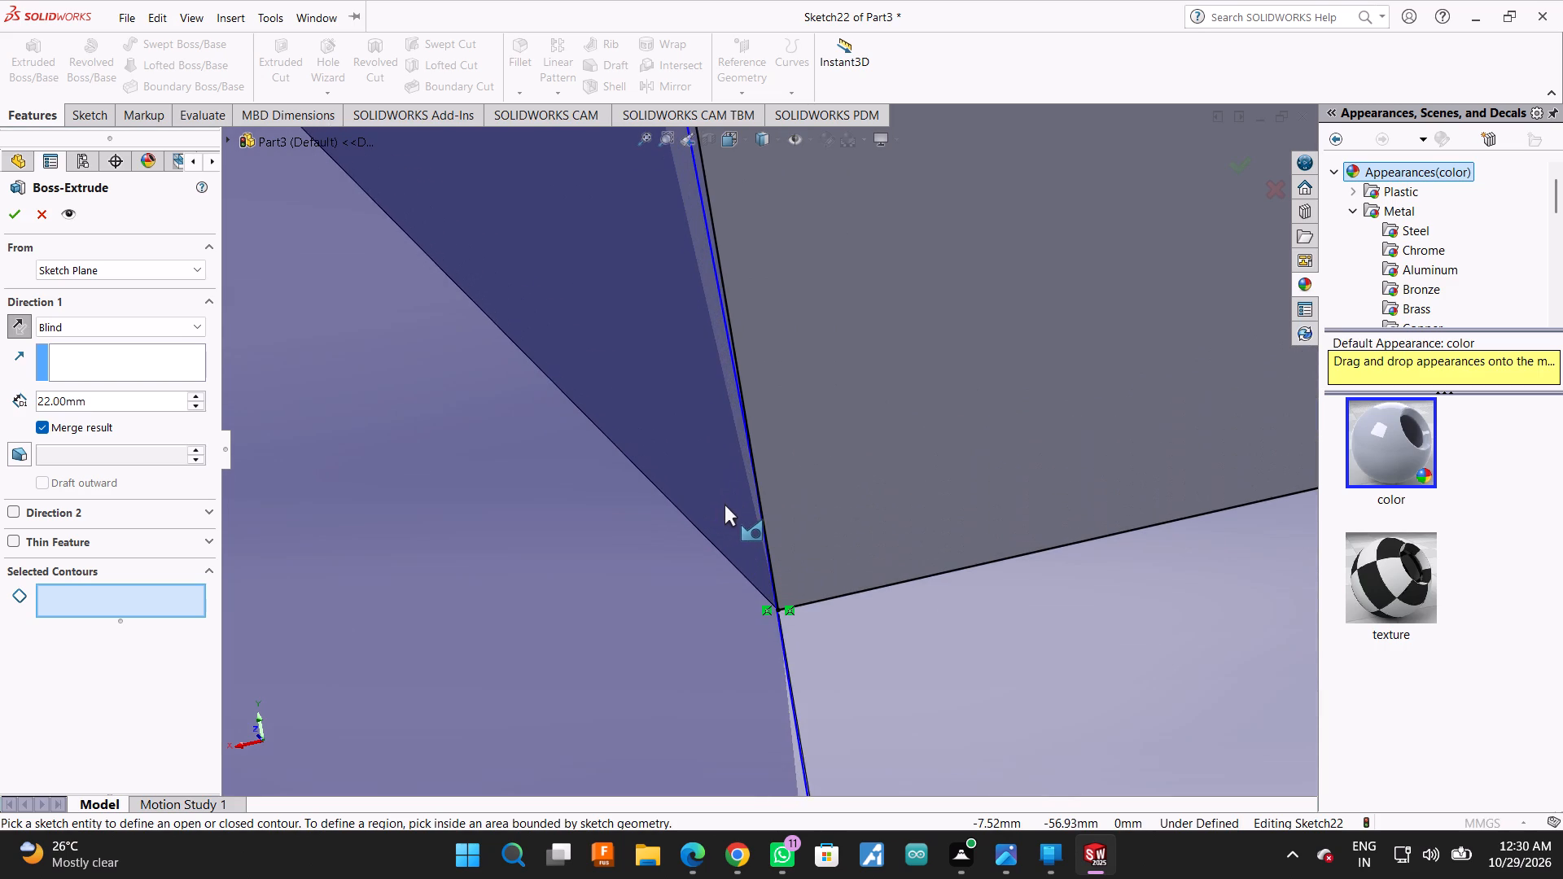
scroll(725, 504, down, 5)
scroll(735, 519, up, 18)
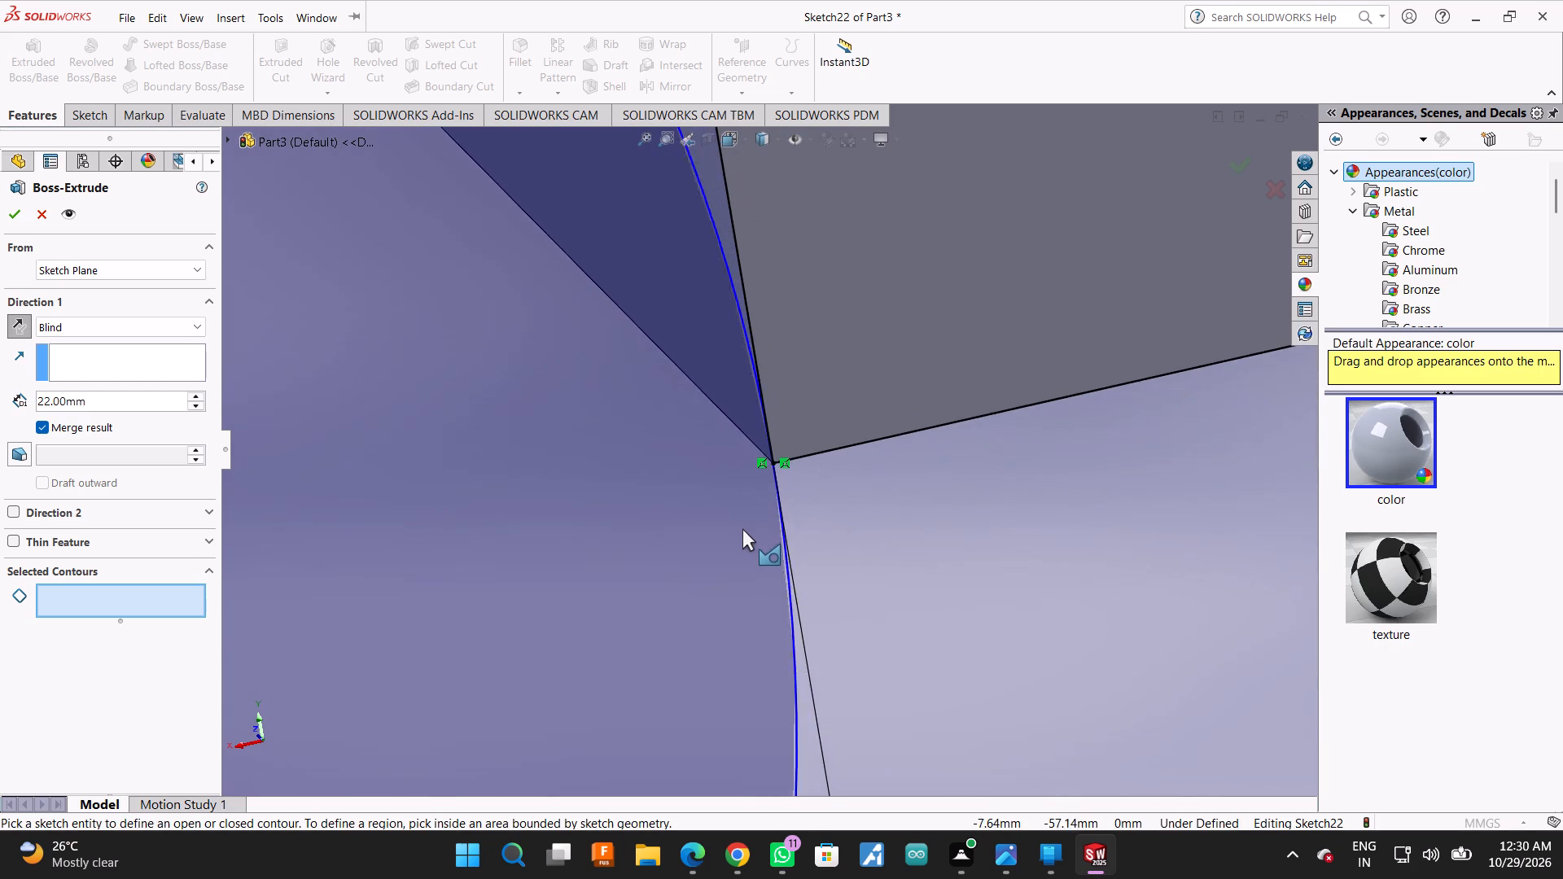
scroll(742, 528, up, 11)
Pick the ring-shaped region between the two circles as the contour and try to complete the extrusion with it alone.
click(661, 478)
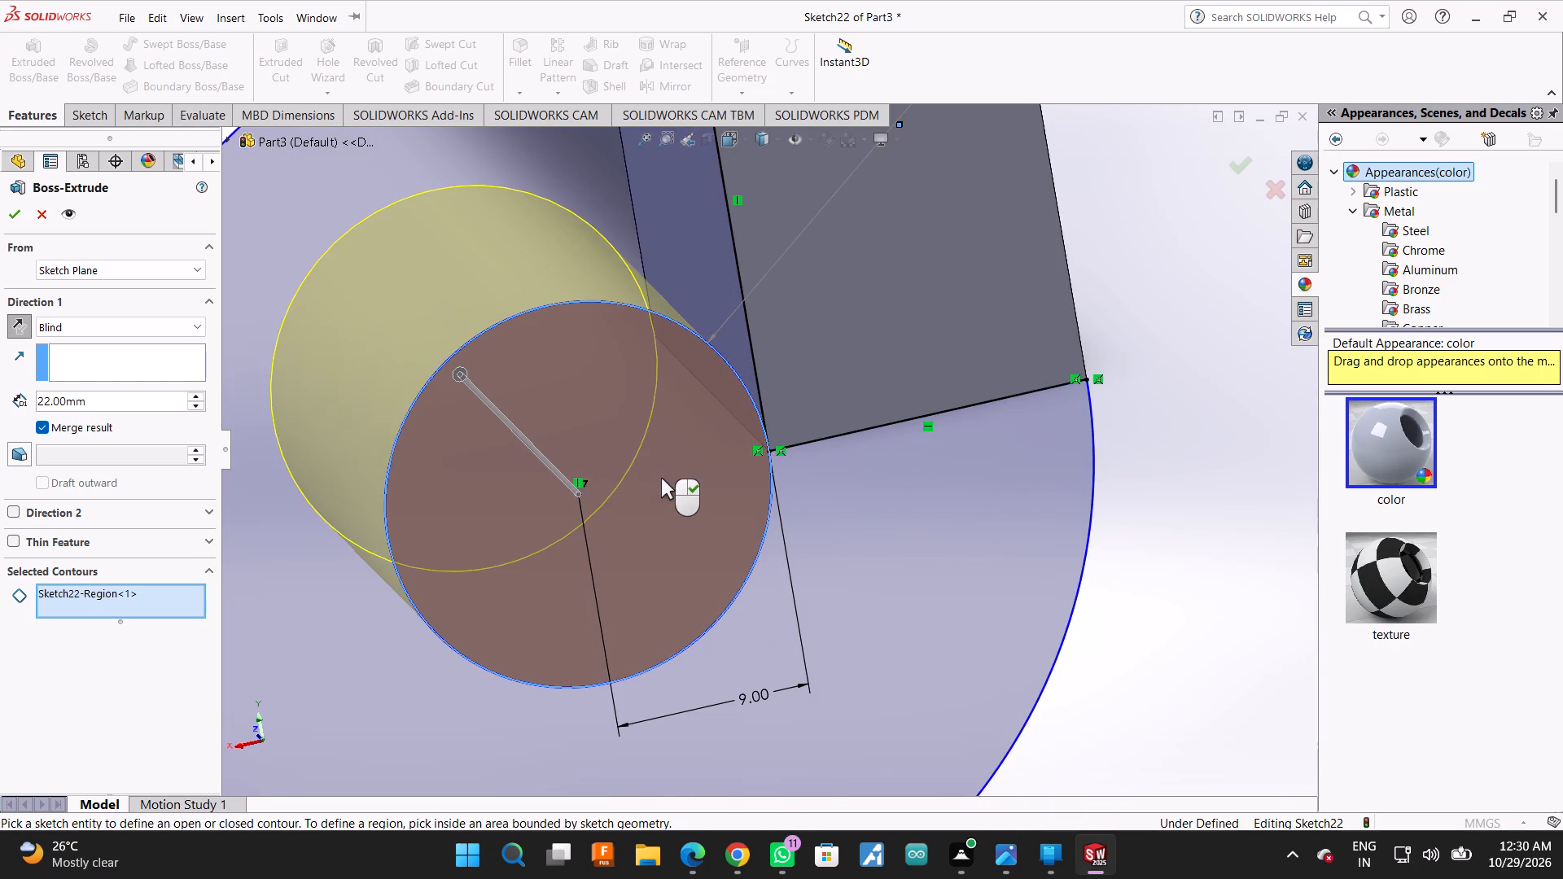
click(661, 478)
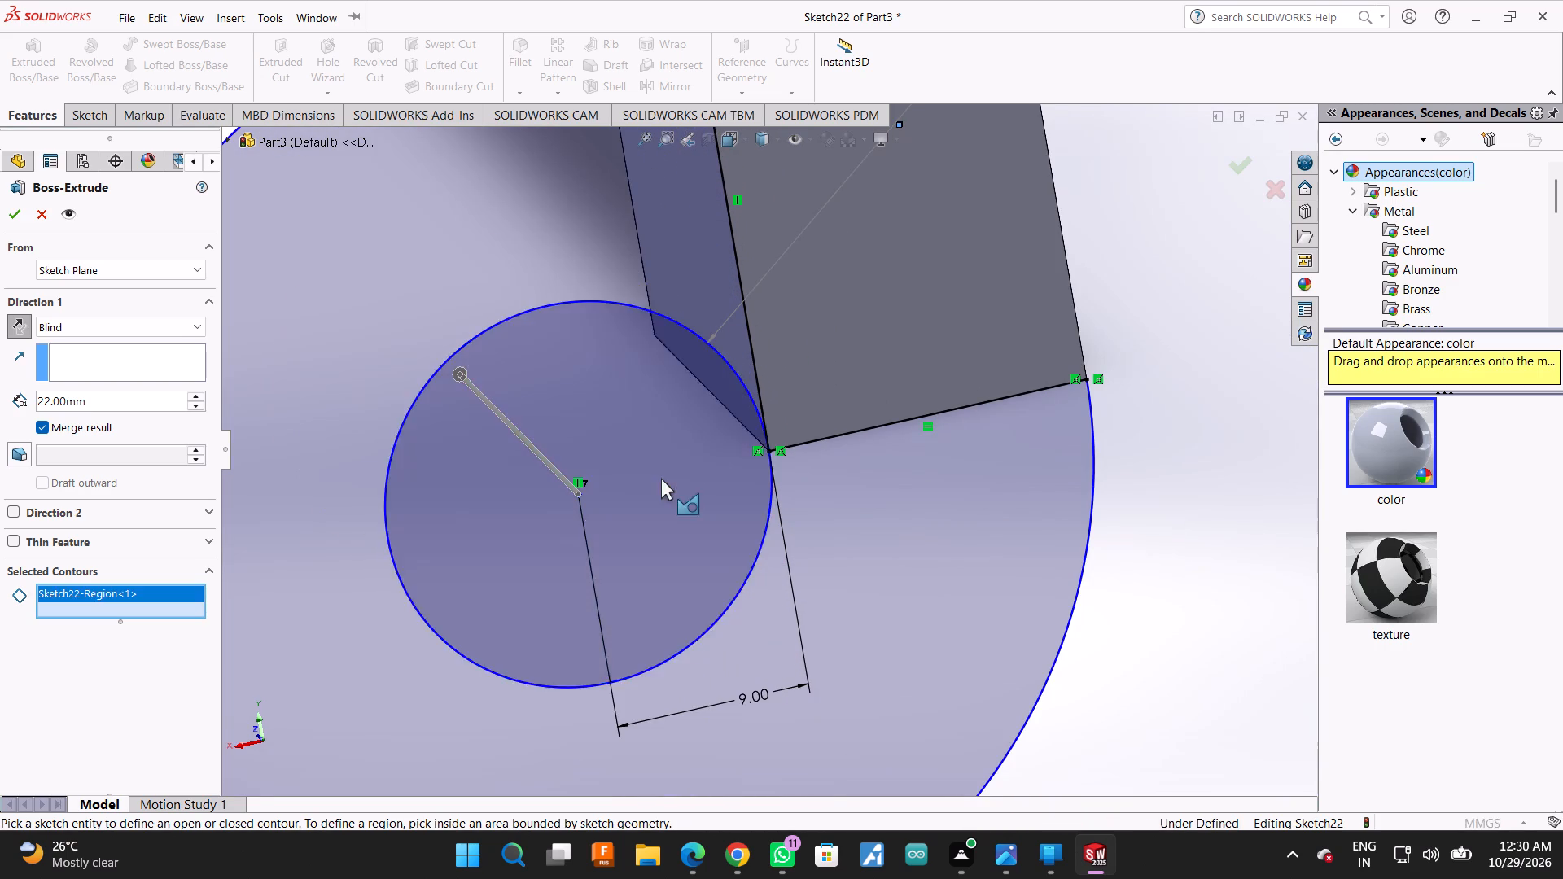
click(572, 168)
scroll(565, 518, up, 7)
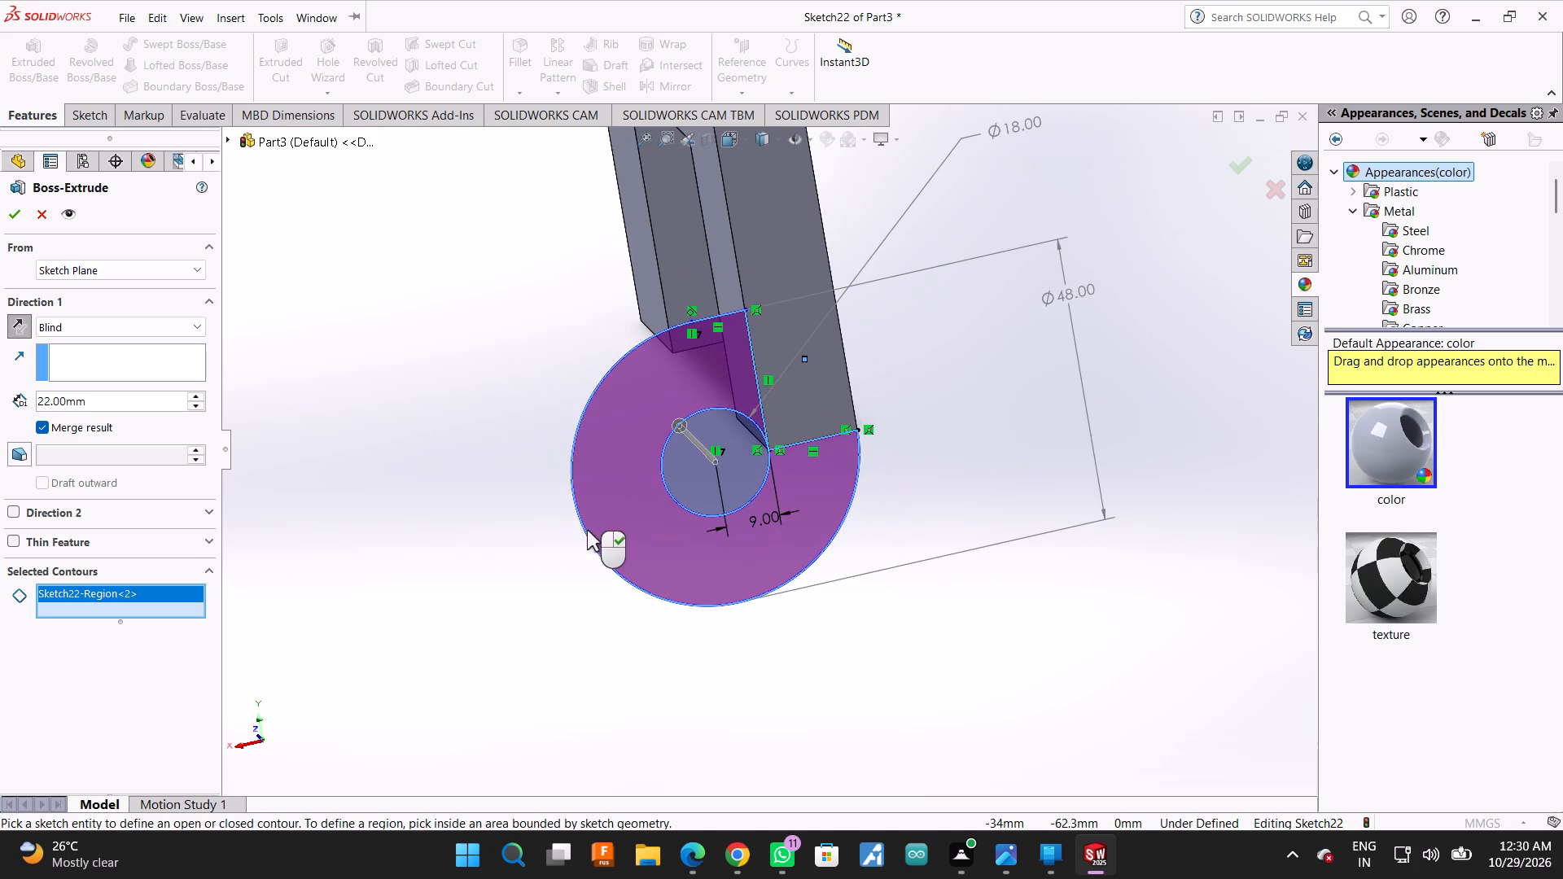
click(12, 221)
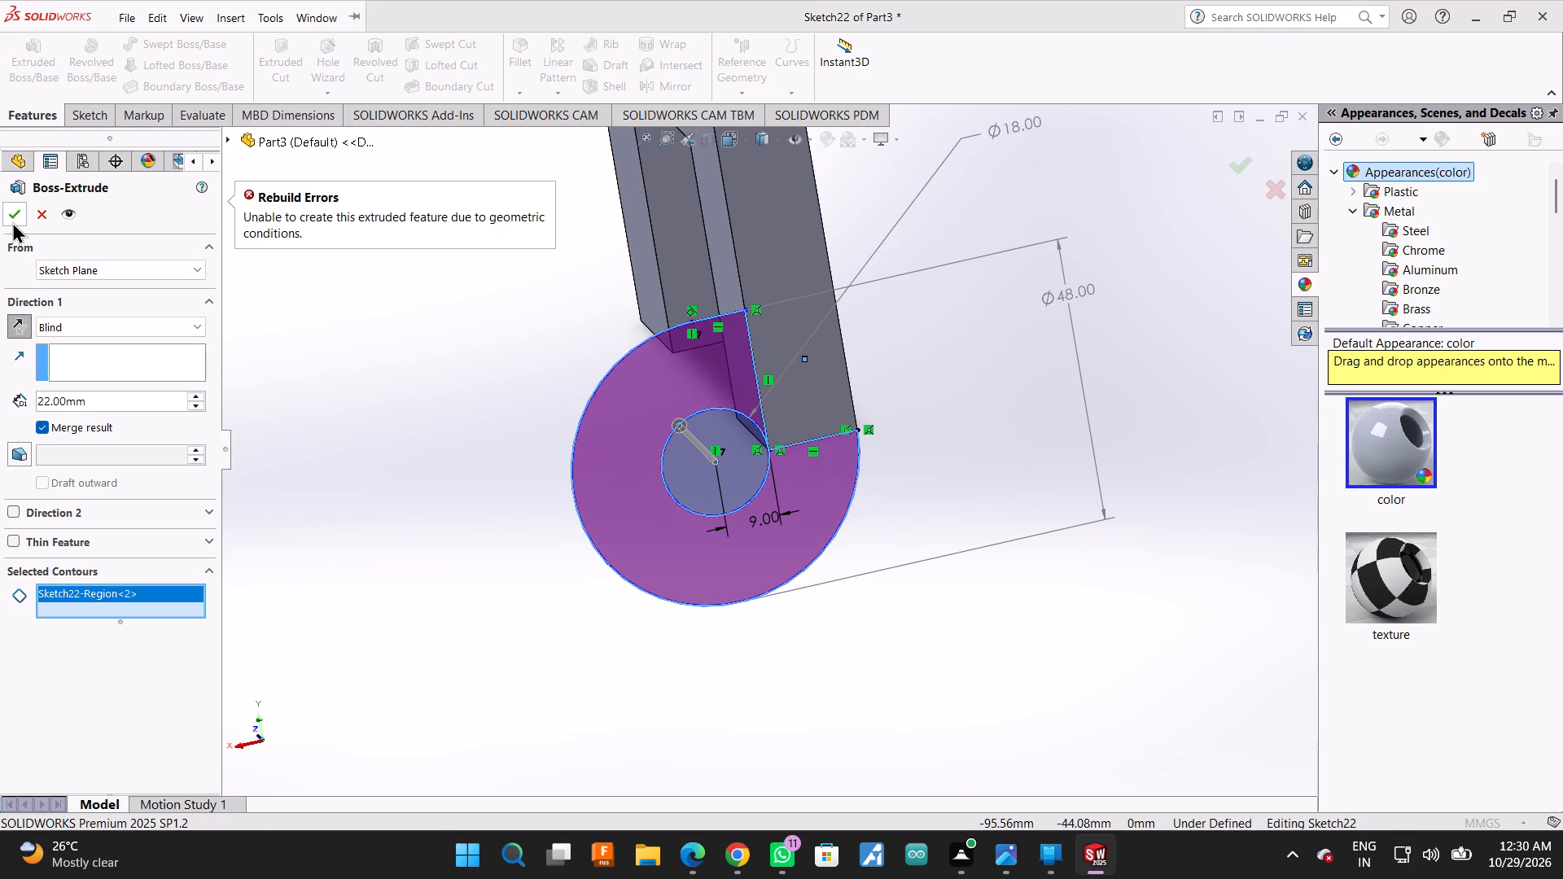
click(12, 221)
Add the inner circle's region to the selected contours and complete the 22 mm boss extrusion.
click(733, 478)
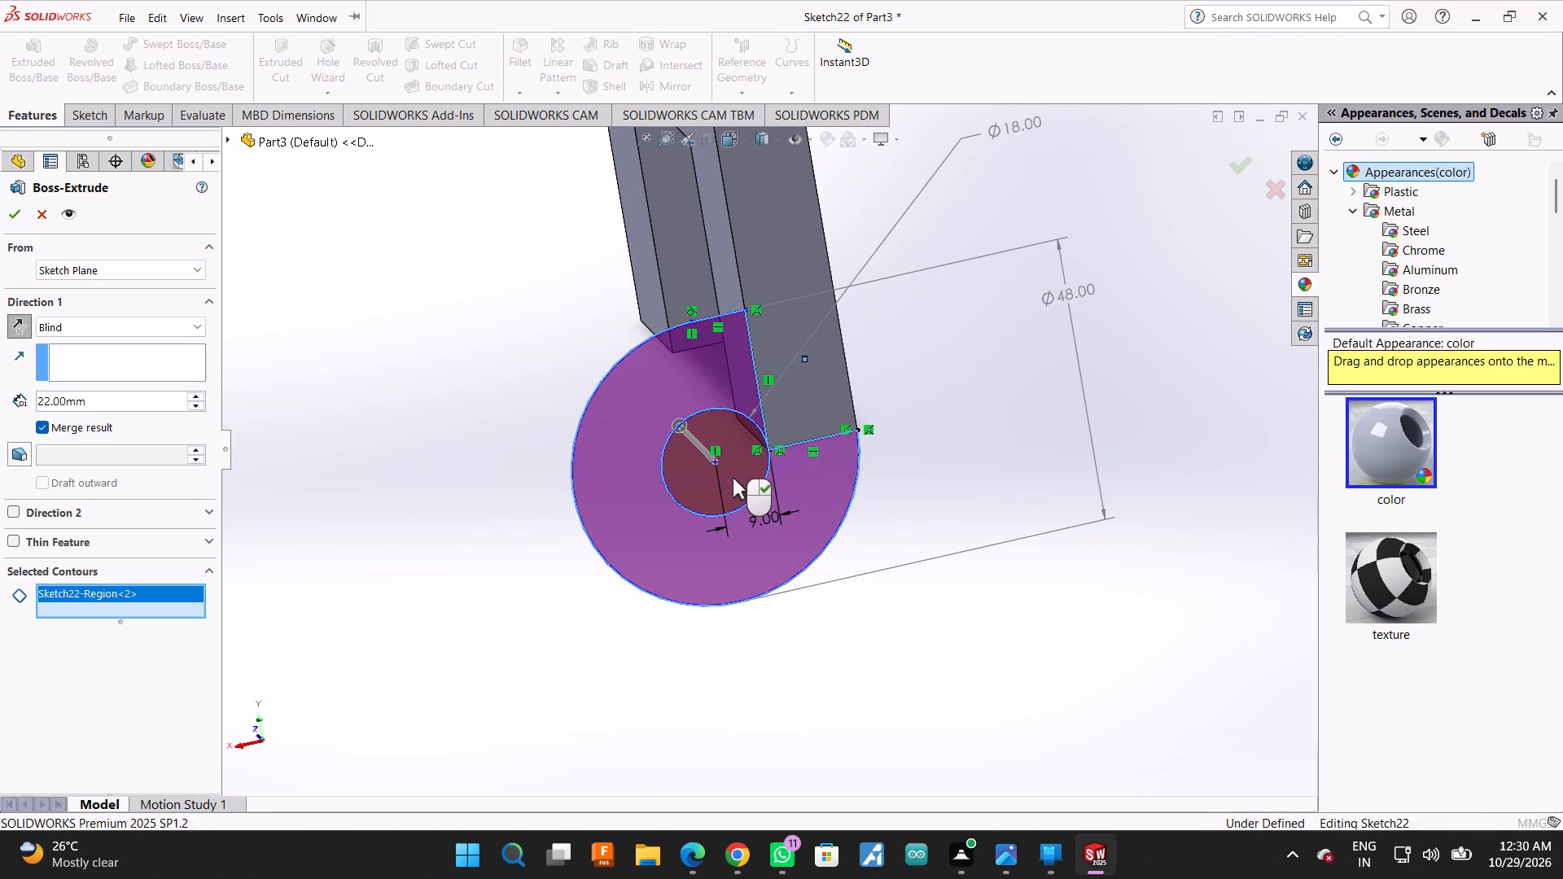
click(14, 214)
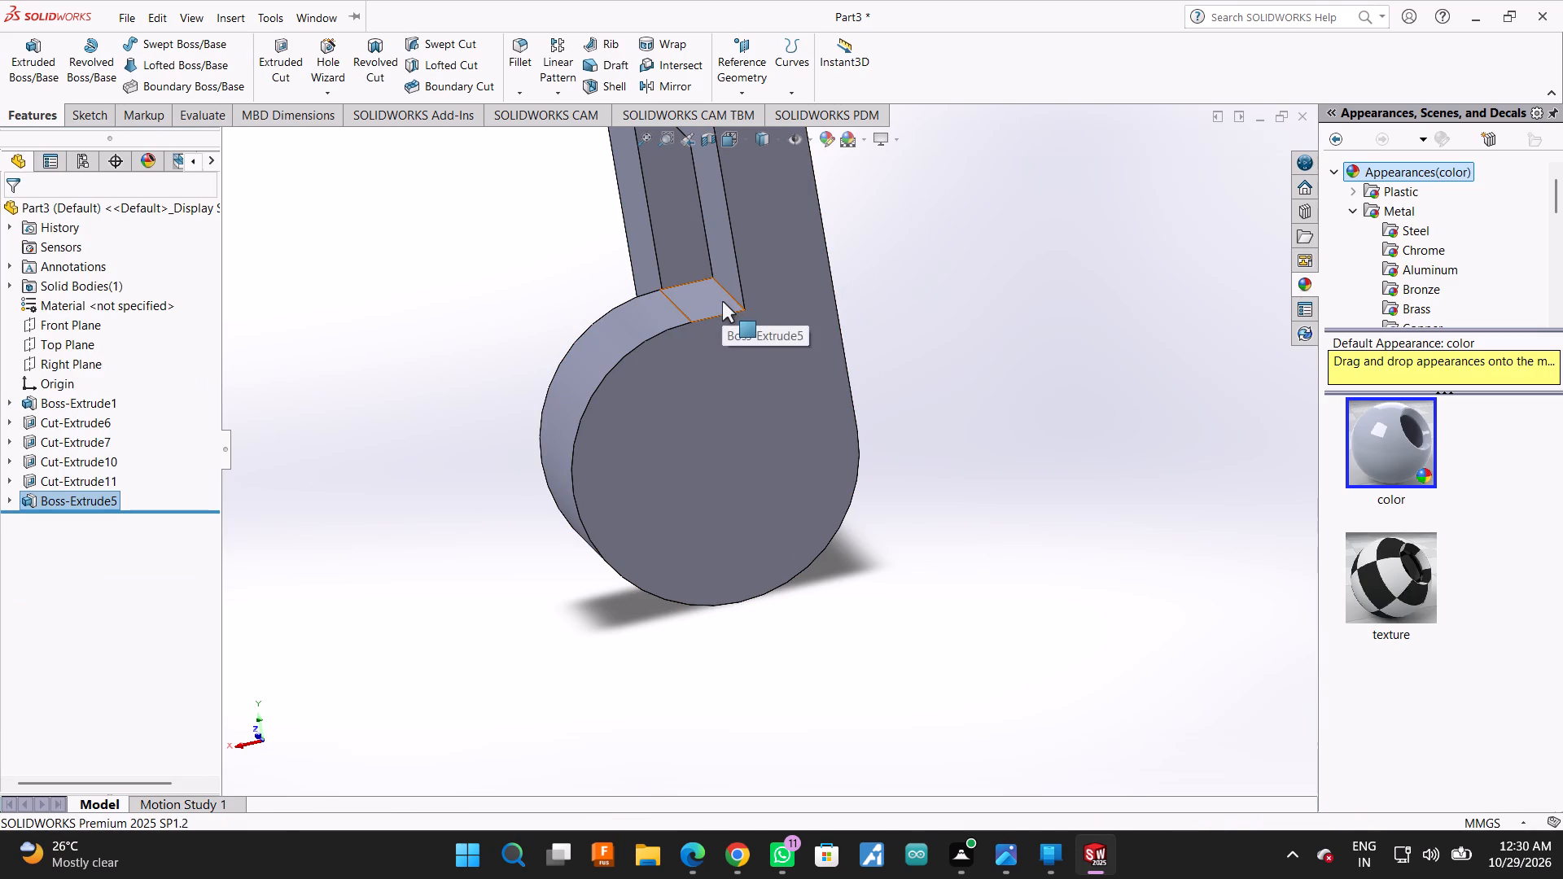
Start a sketch on the boss's front face and draw a circle of about 7.9 mm radius, concentric with its round edge.
click(752, 488)
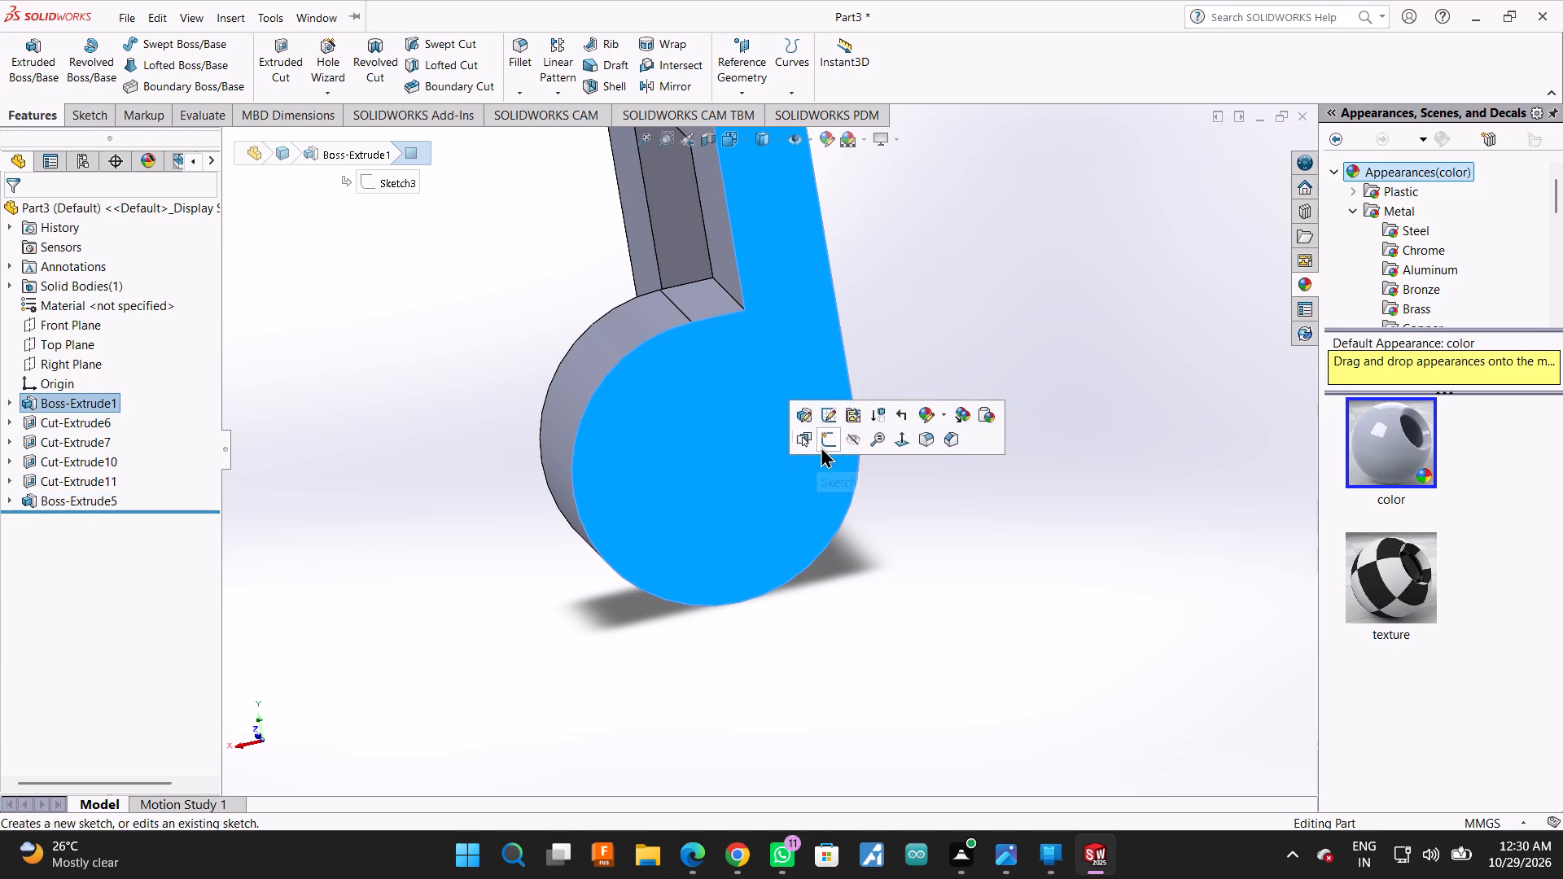
click(824, 448)
scroll(732, 620, down, 2)
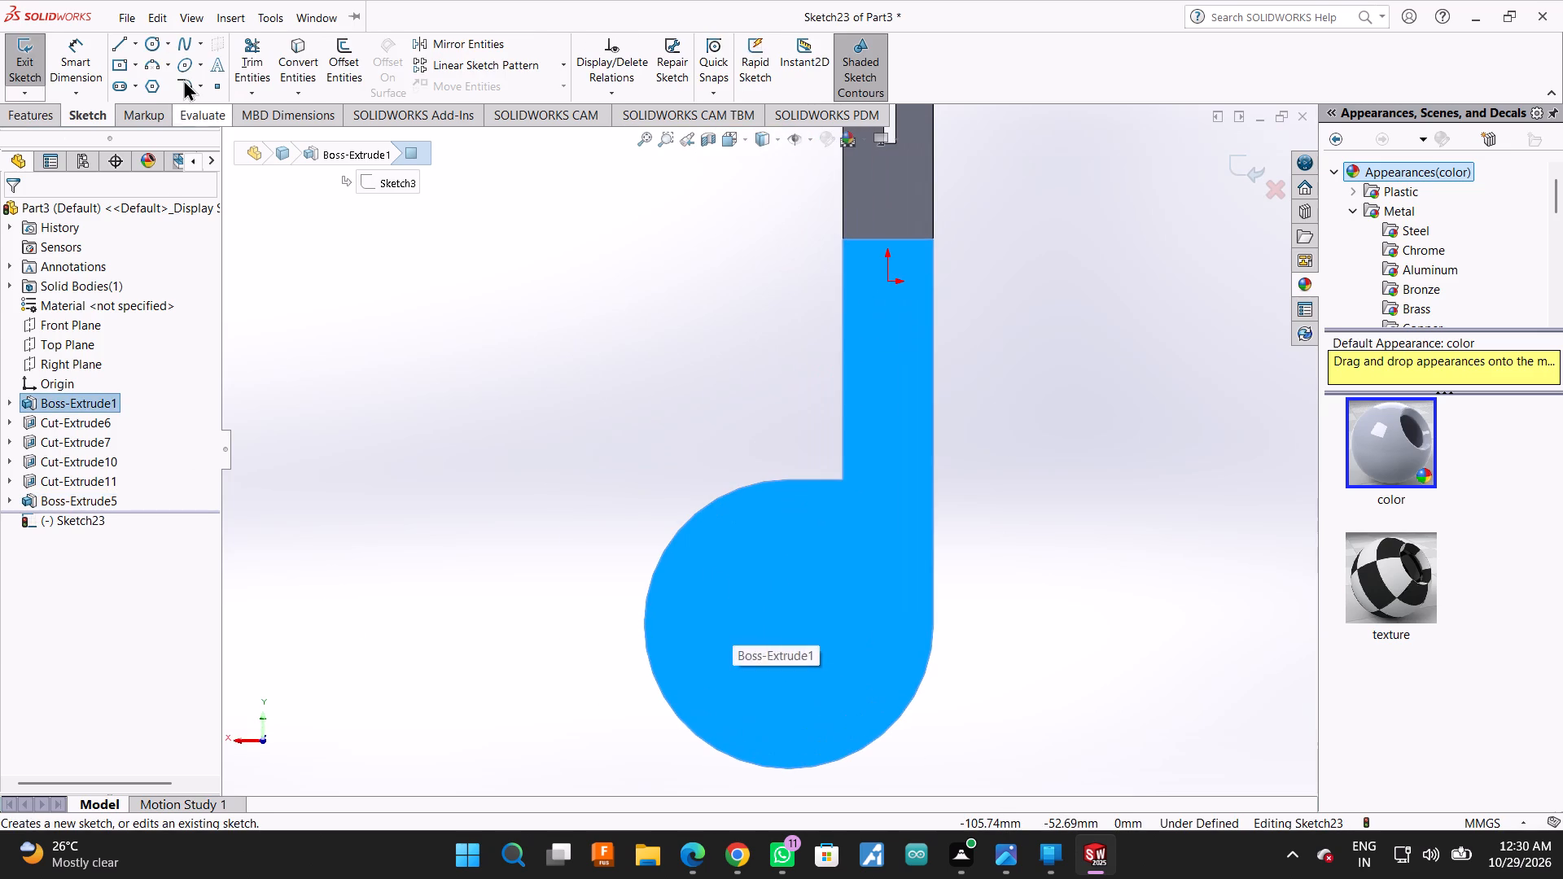
click(145, 45)
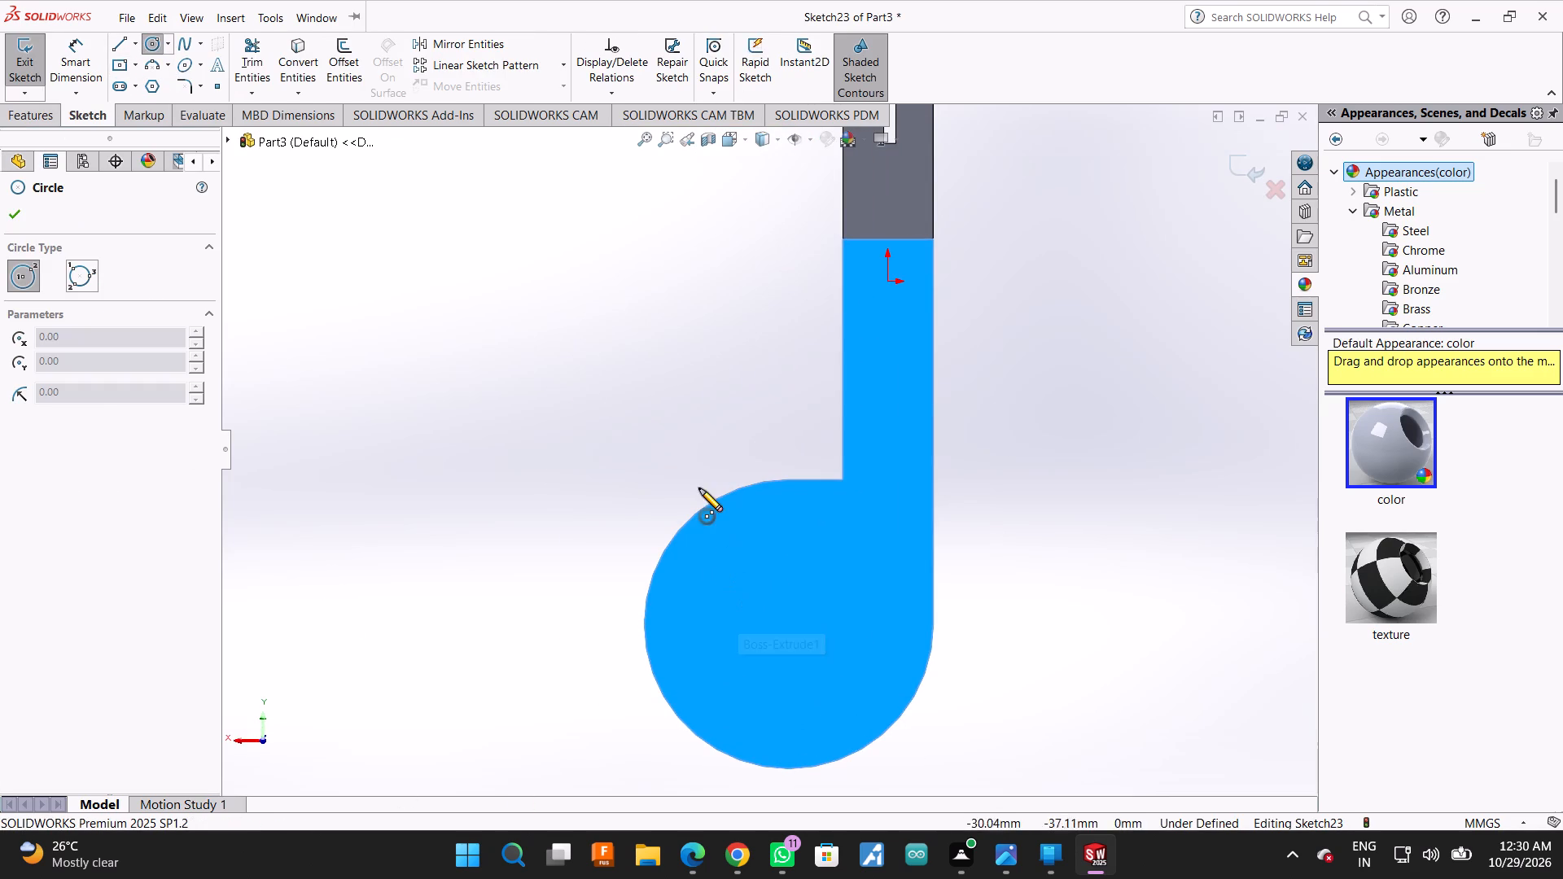
click(789, 625)
click(831, 645)
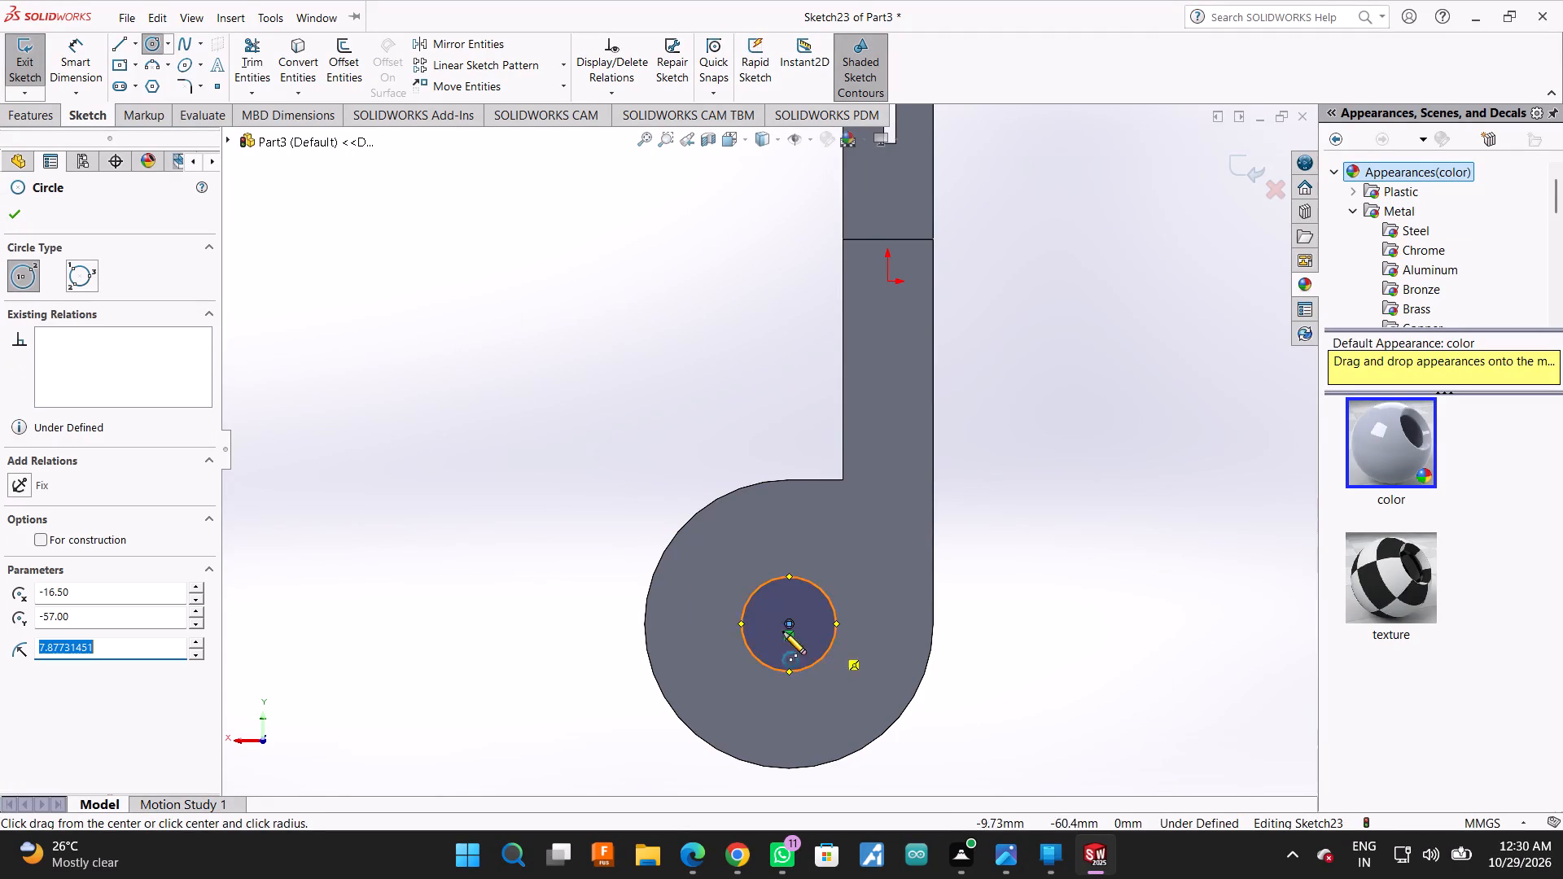
click(10, 225)
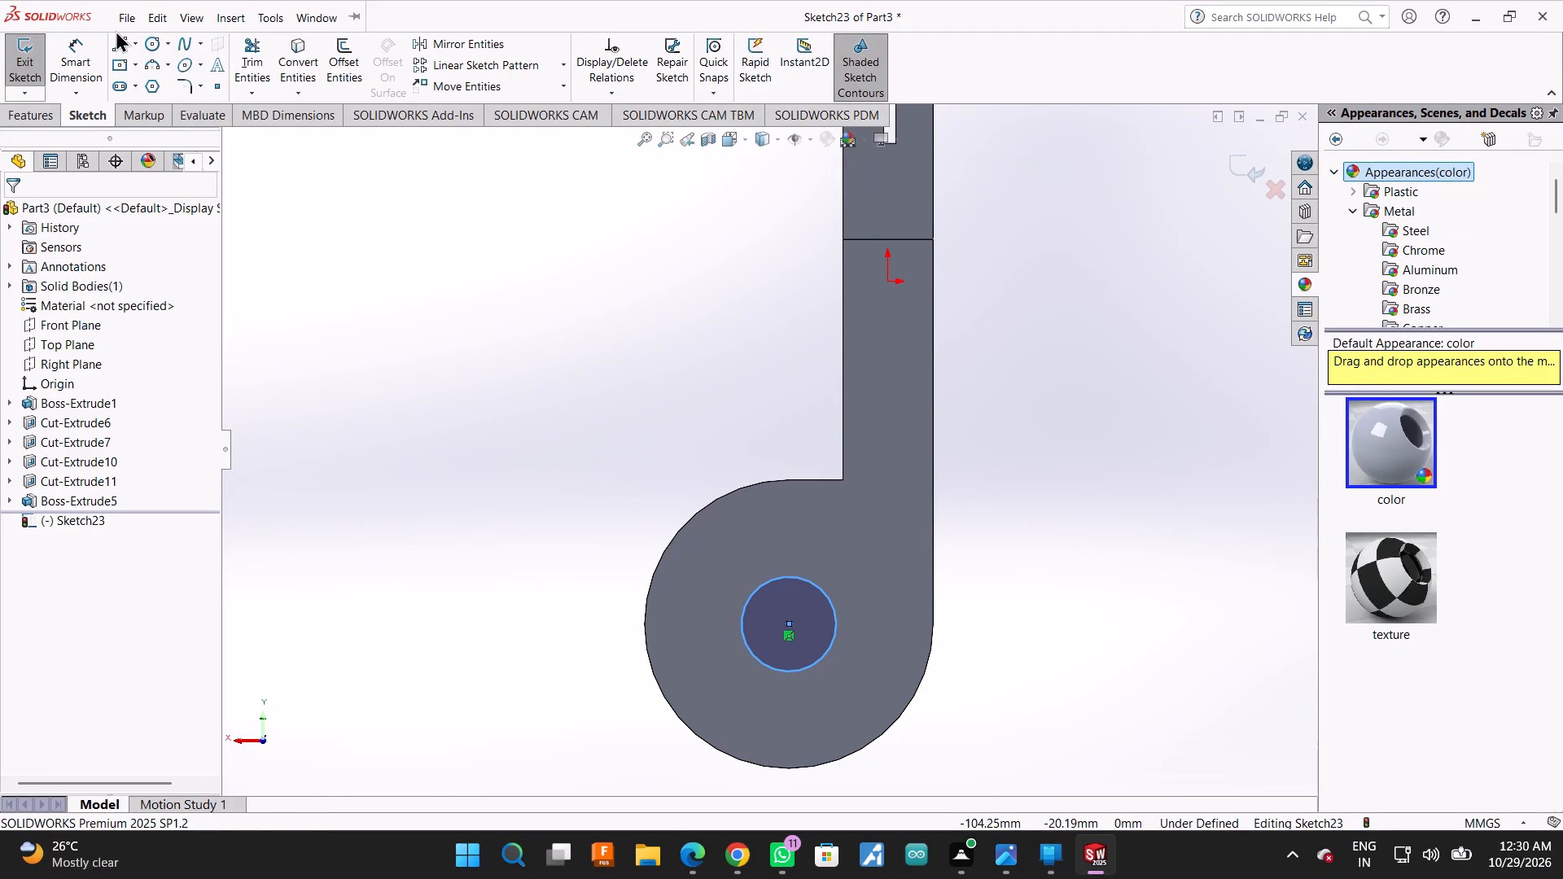
Dimension the new circle's diameter as 18 mm.
click(70, 41)
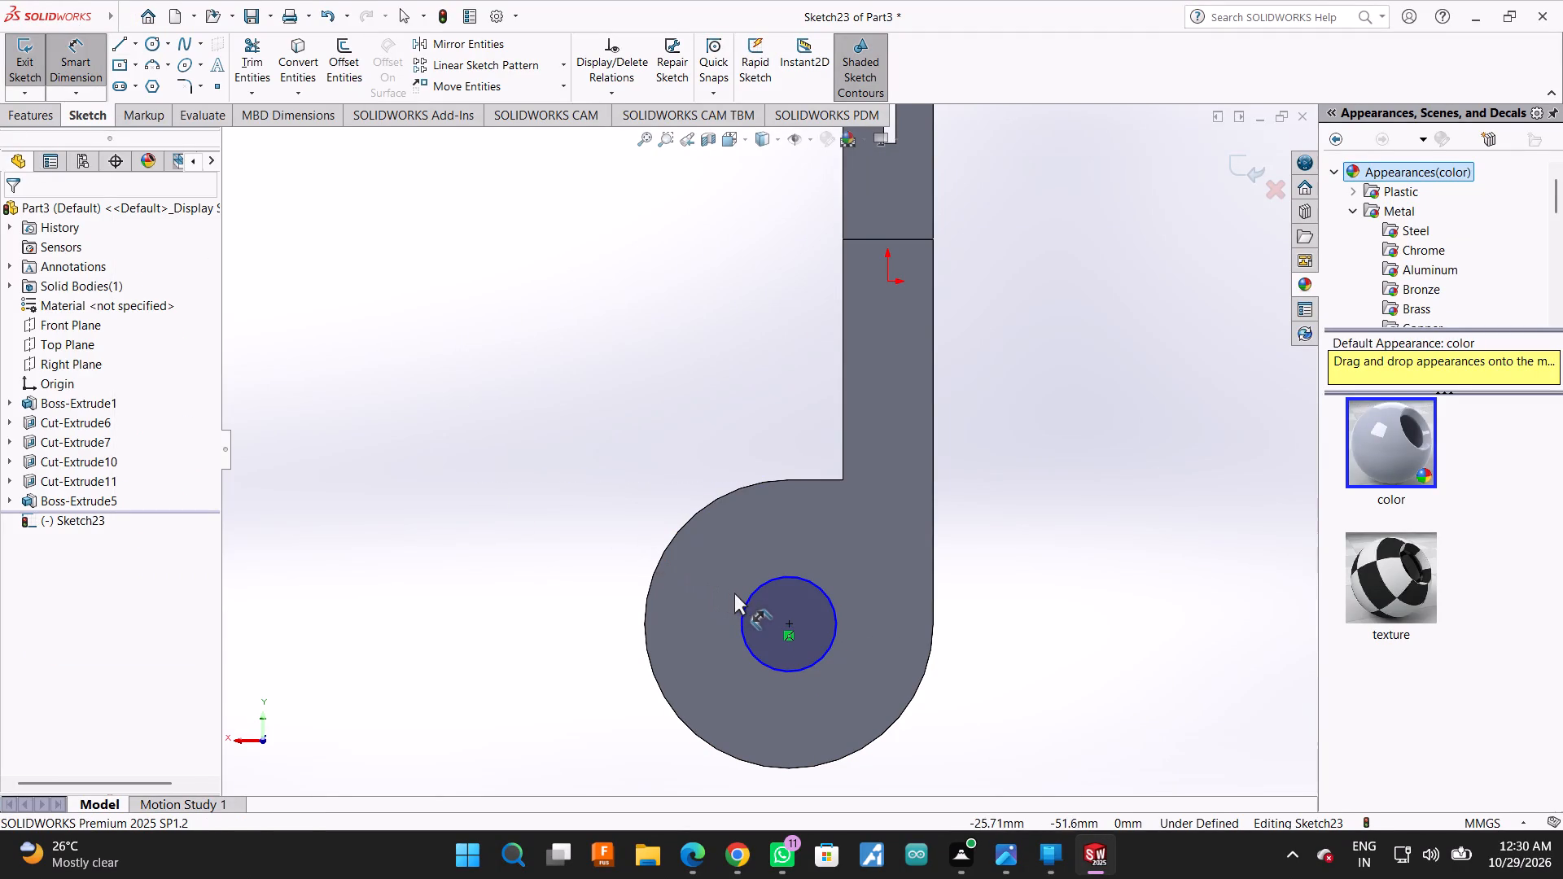
click(751, 604)
click(628, 343)
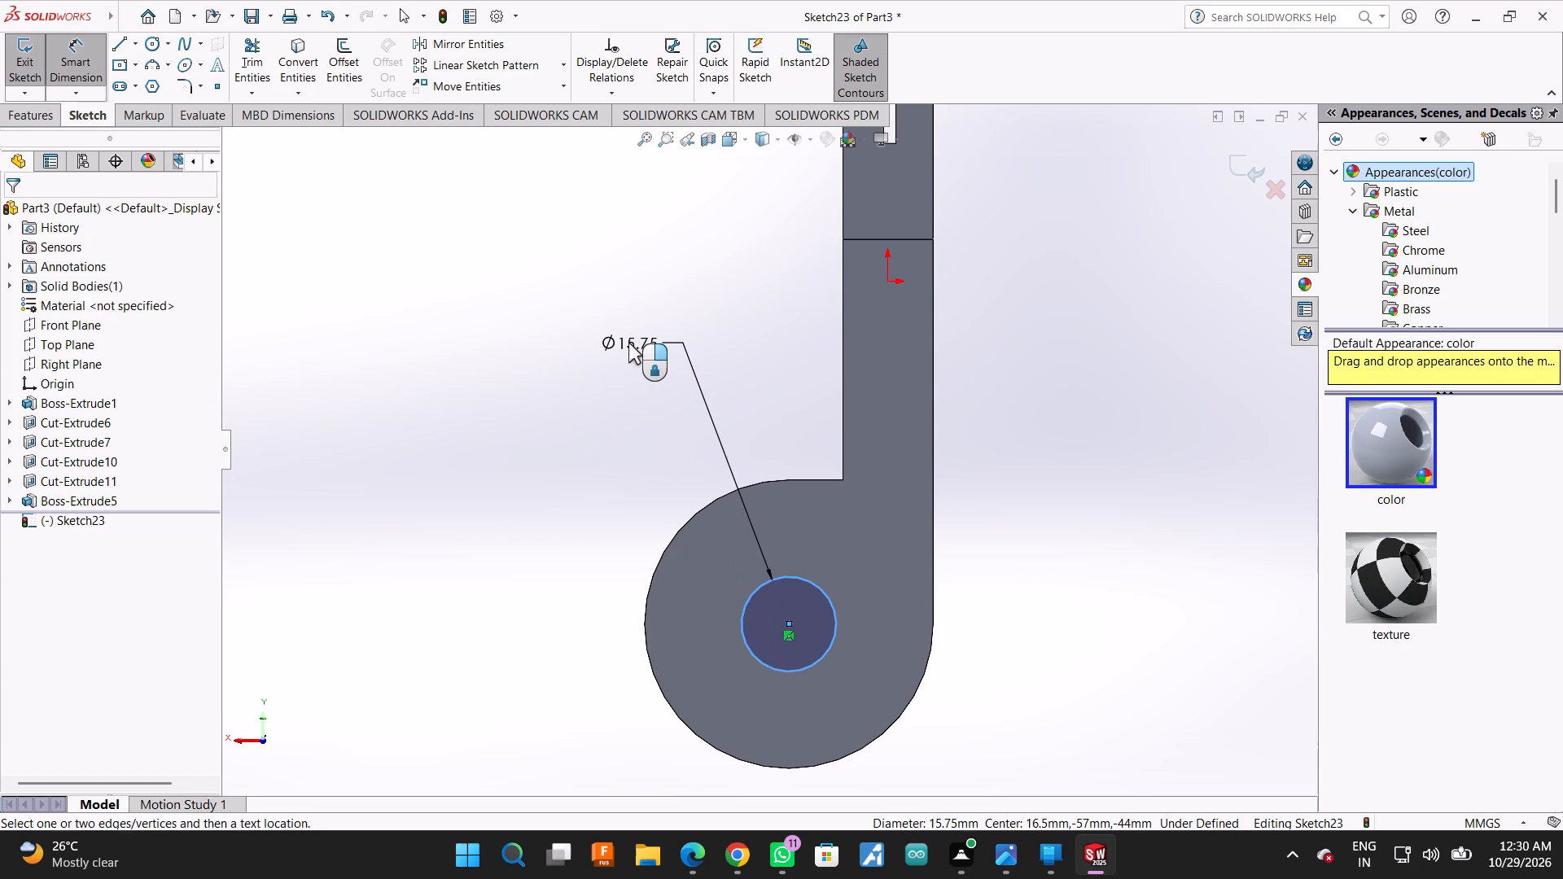
key(0)
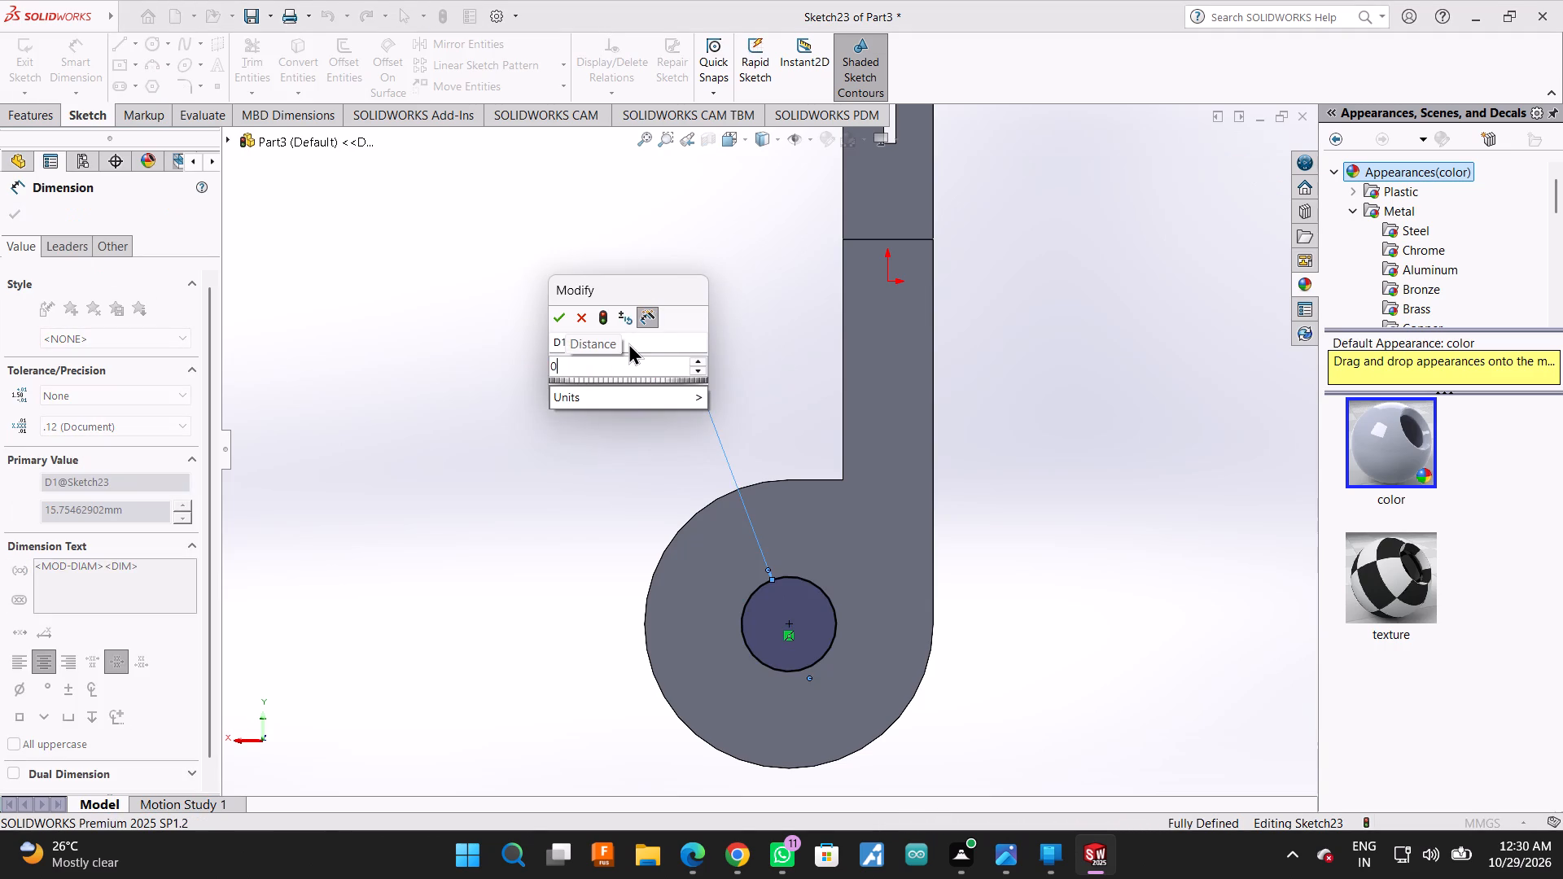
key(BackSpace)
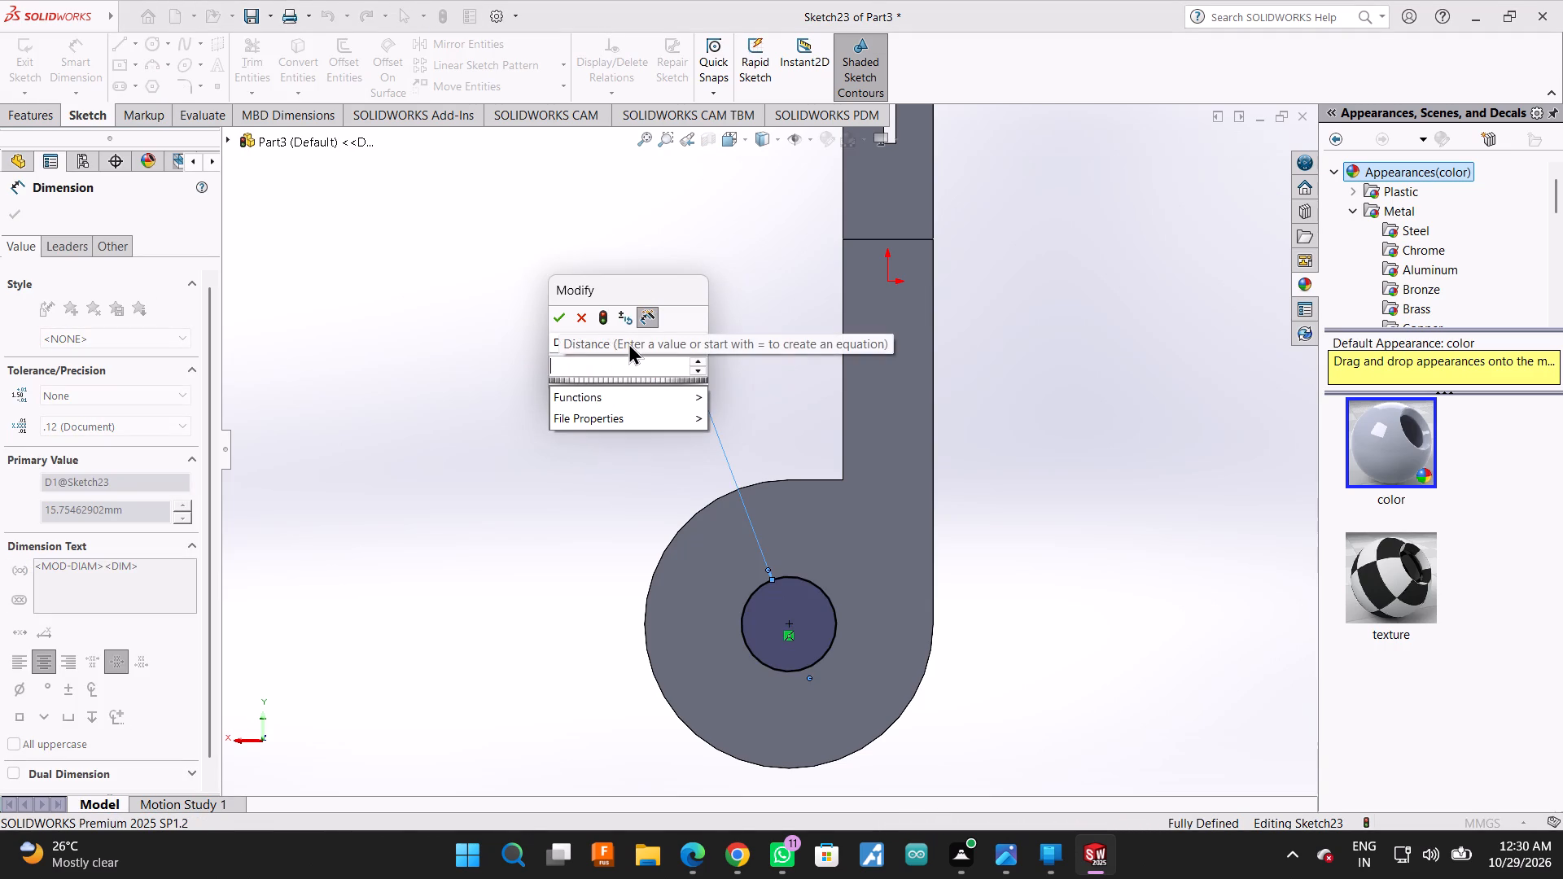
text(18)
key(Return)
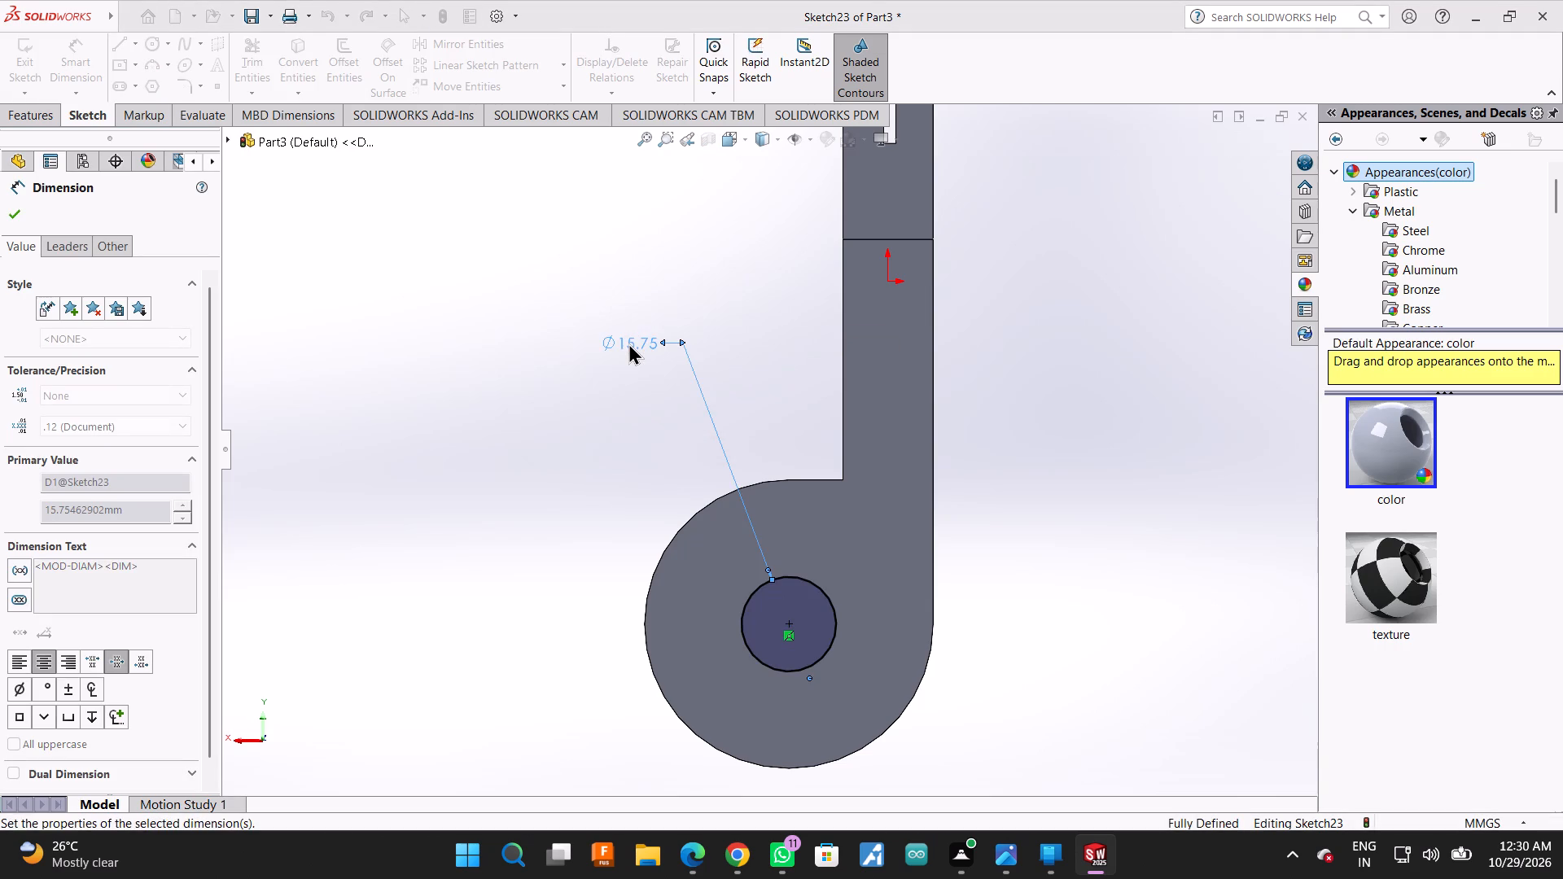
click(9, 213)
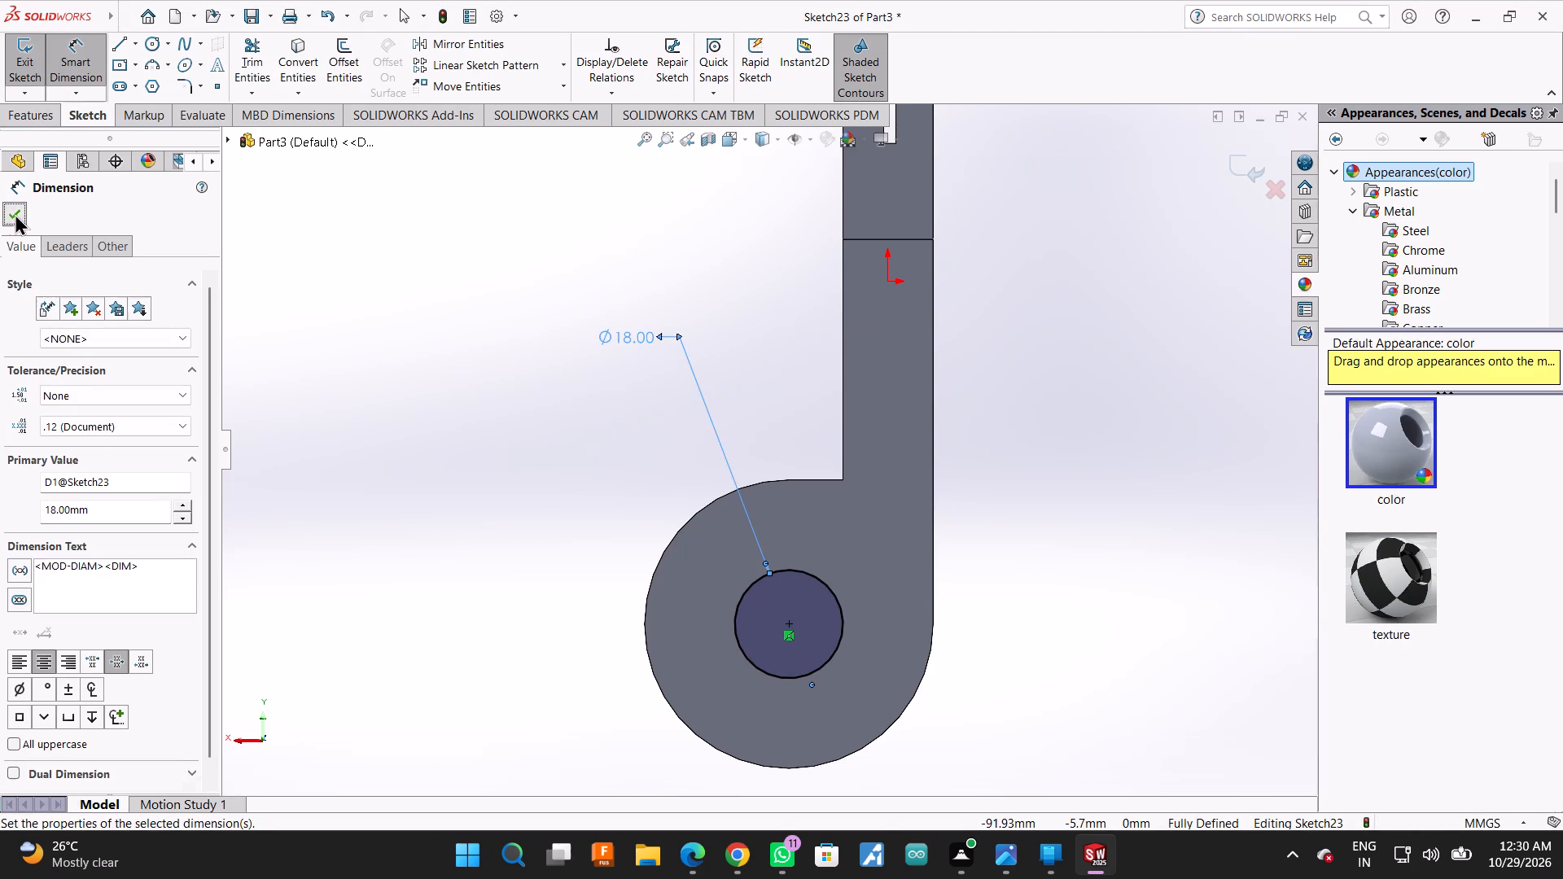
Cut the 18 mm circle through the boss with a blind Extruded Cut, 22 mm deep.
middle_drag(374, 285, 406, 365)
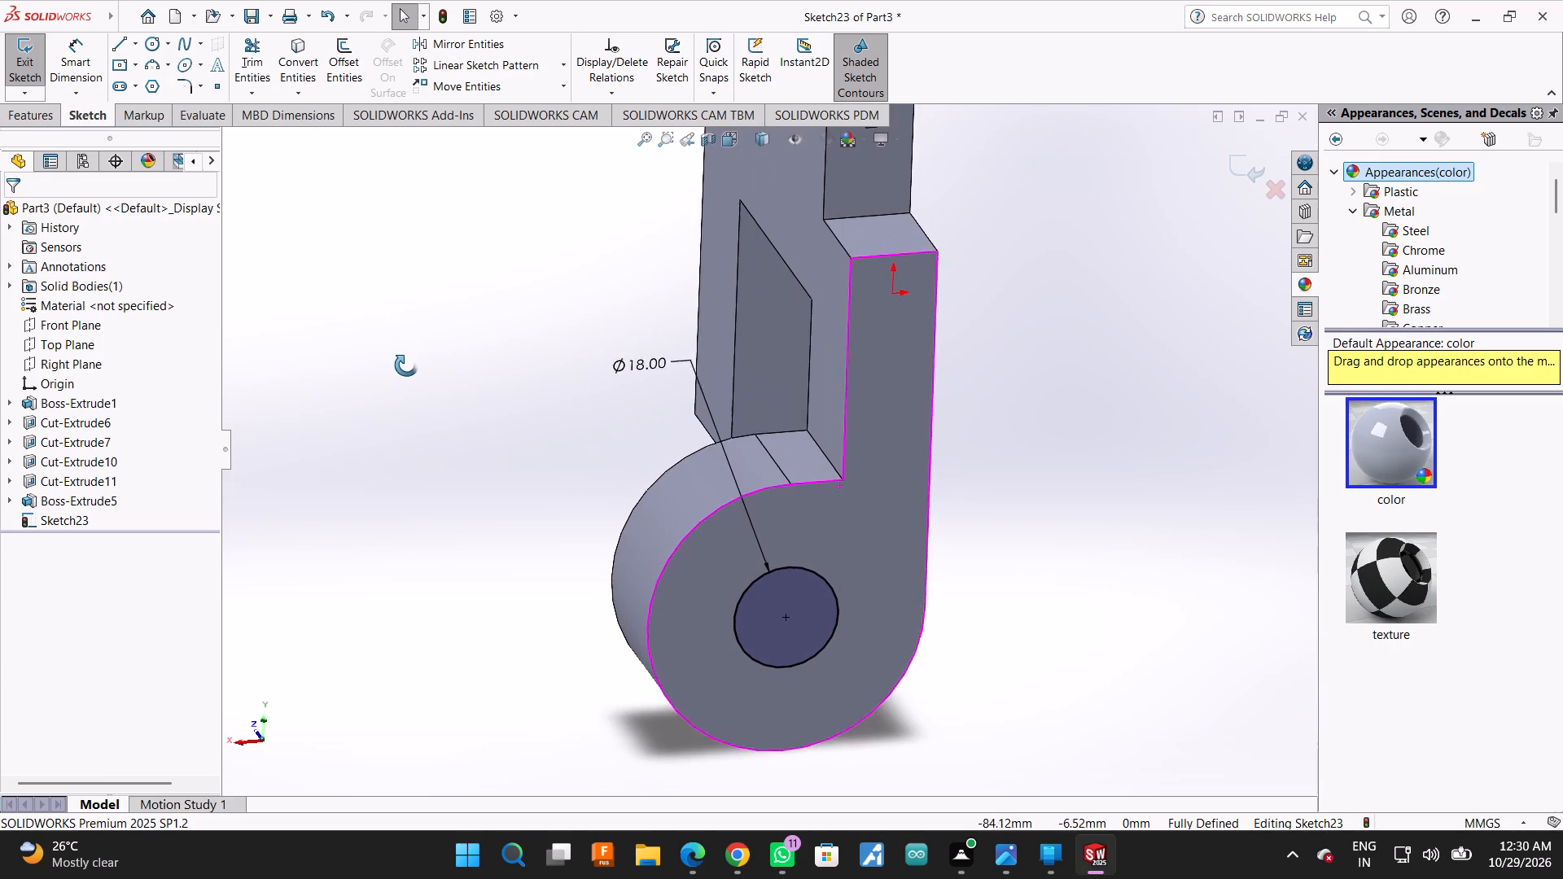
middle_drag(406, 365, 408, 373)
click(10, 119)
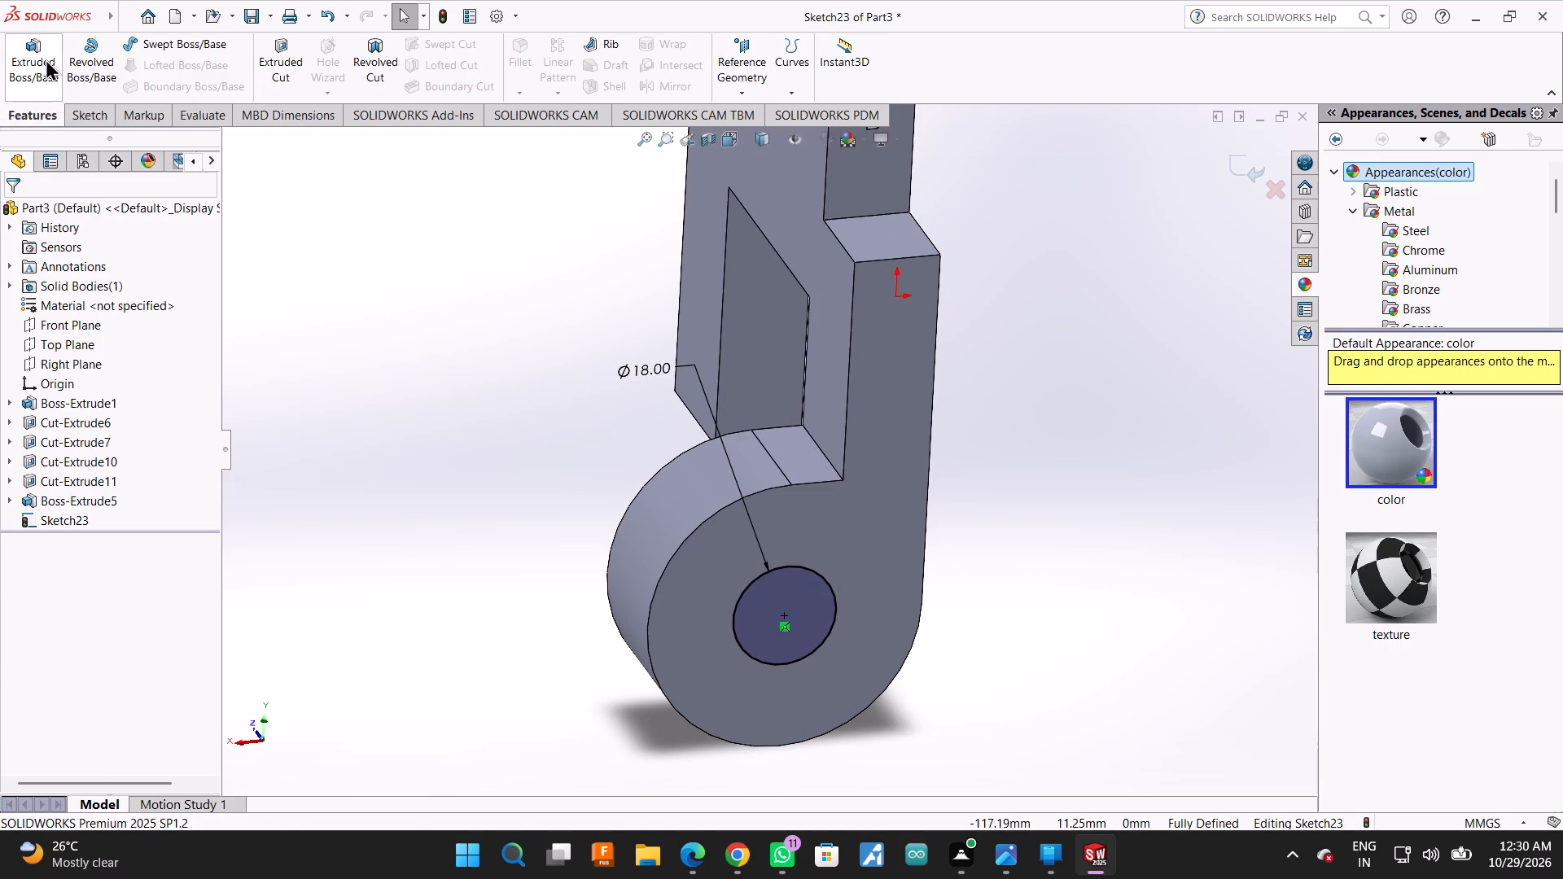
click(46, 59)
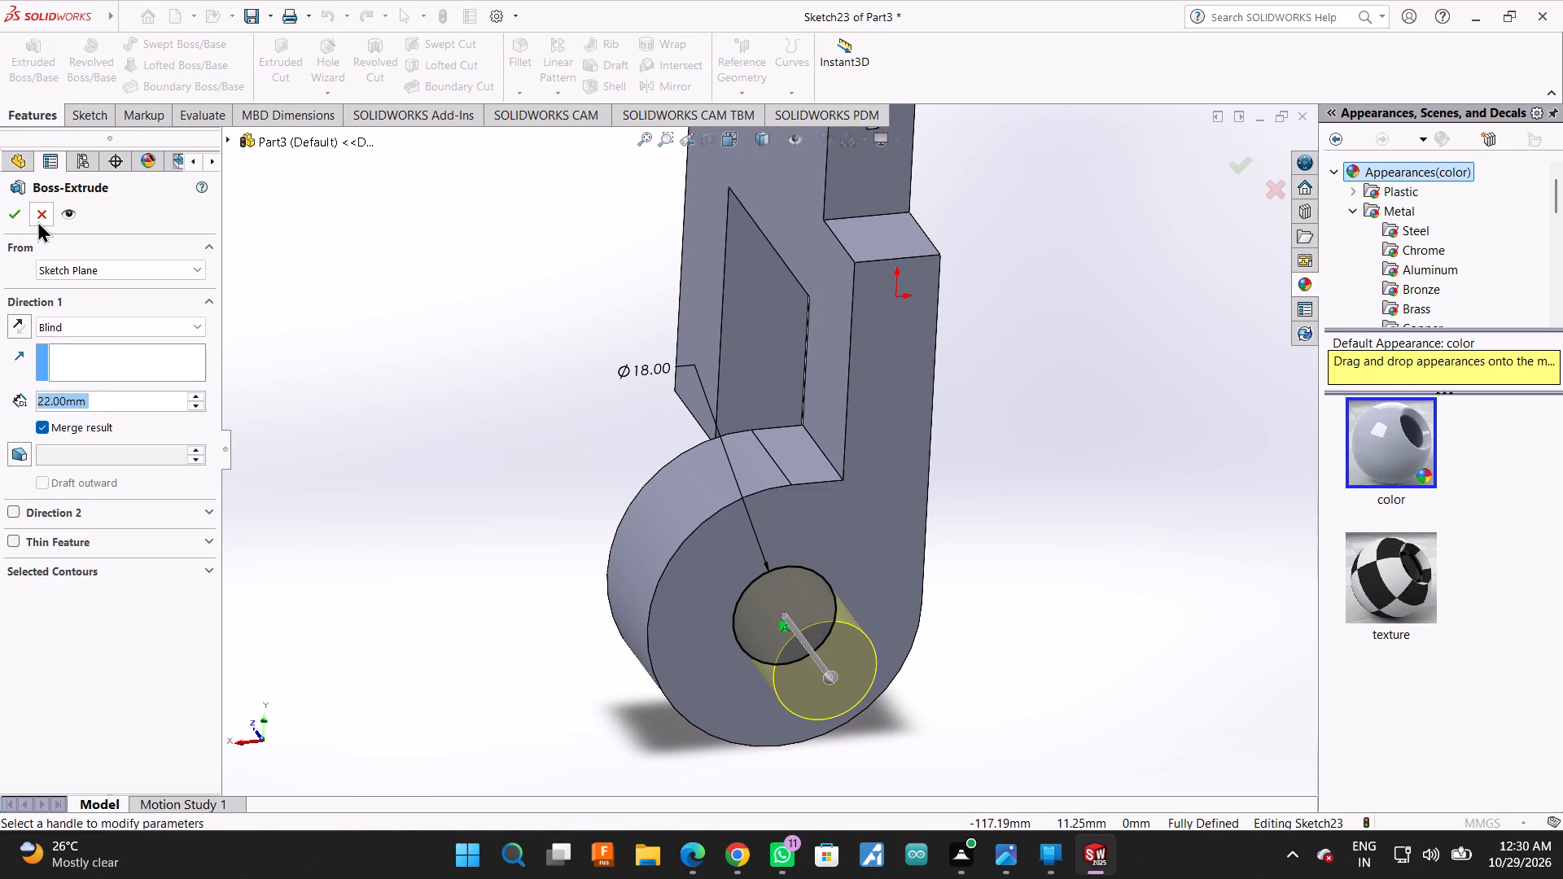
click(37, 221)
click(278, 63)
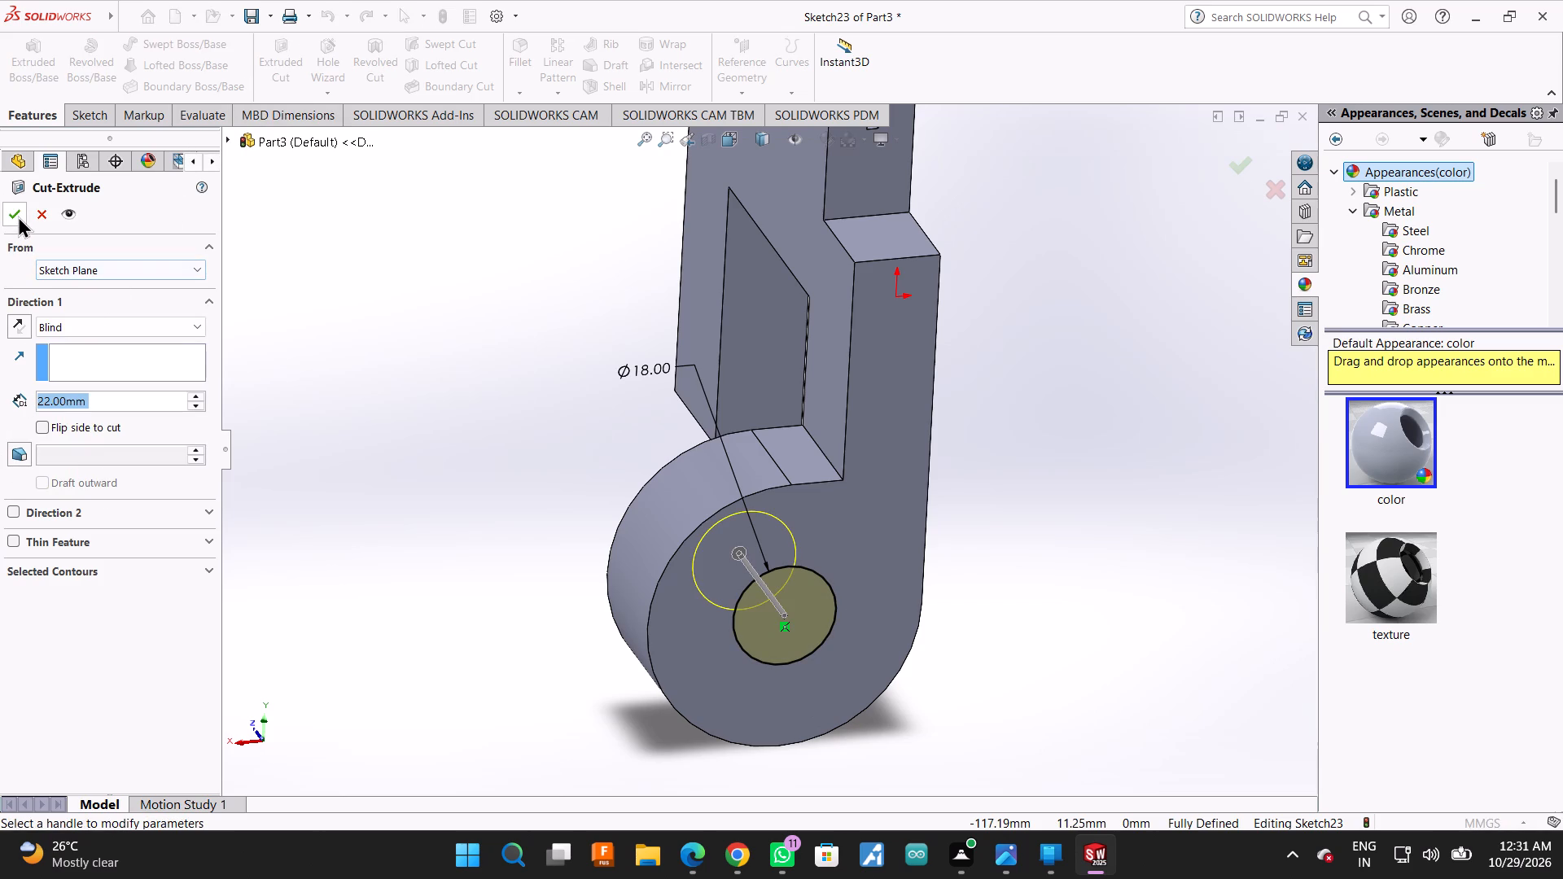
click(12, 325)
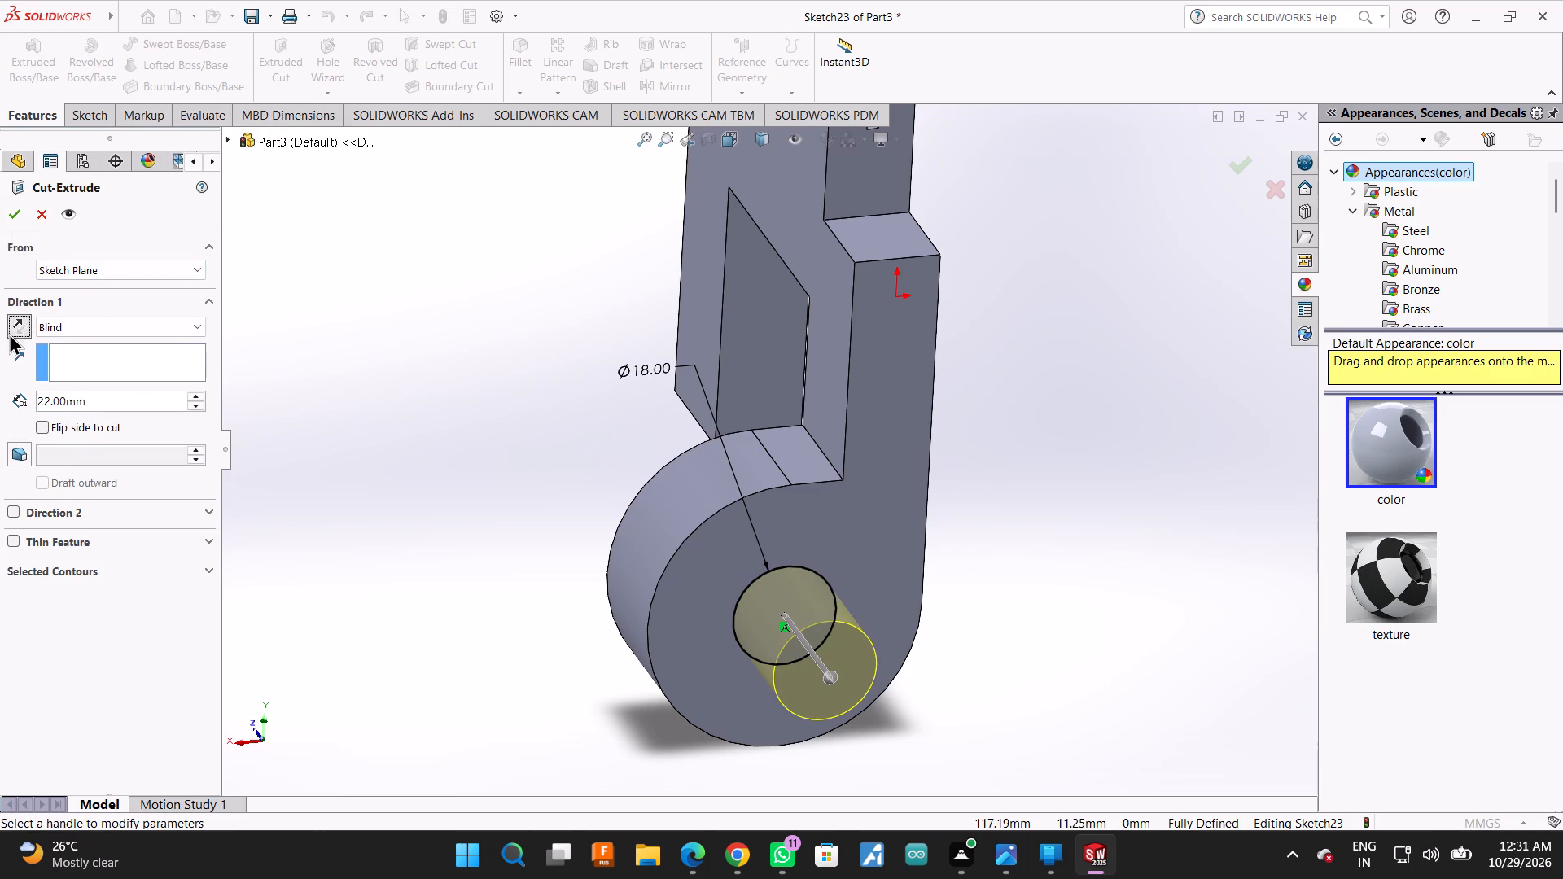
click(8, 326)
click(15, 212)
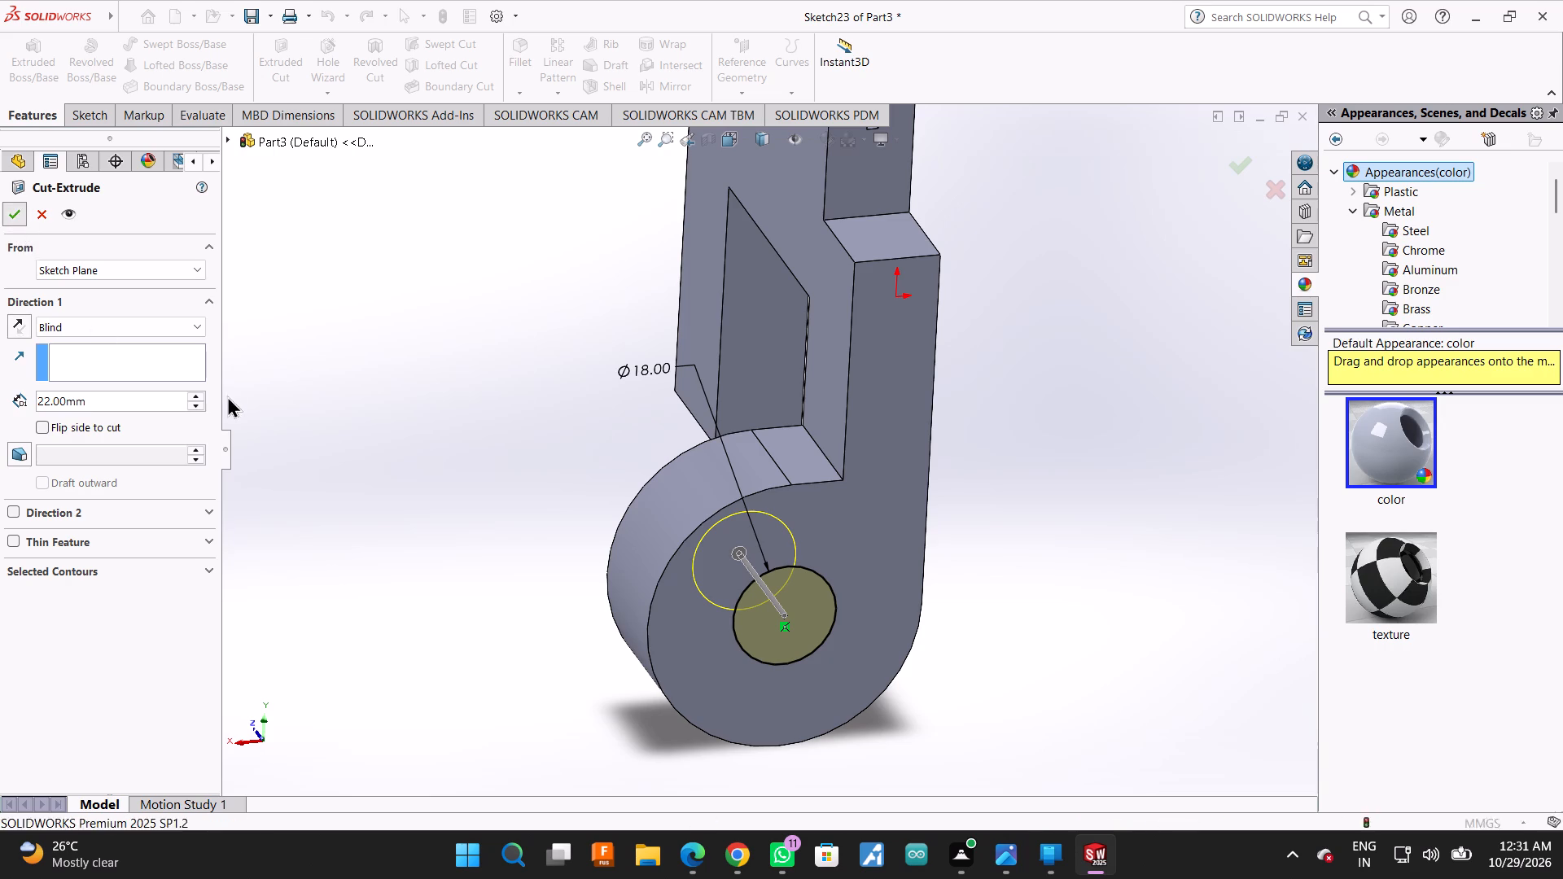
middle_drag(348, 340, 313, 325)
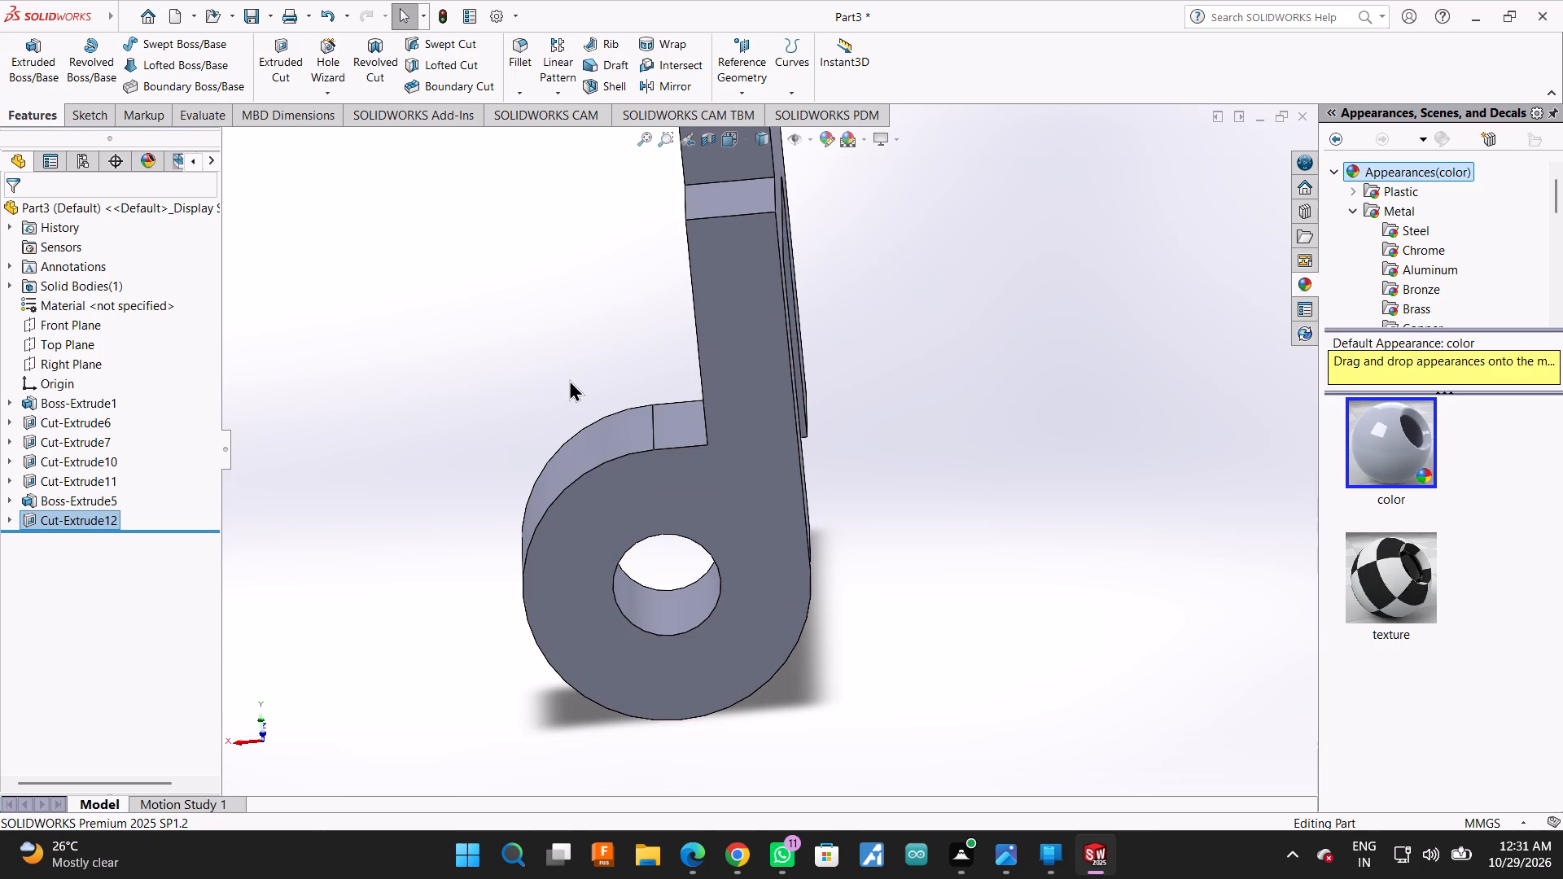
Fillet the inside edge where the leg meets the top of the round boss with a 10 mm radius.
scroll(569, 379, down, 1)
middle_drag(572, 379, 606, 395)
scroll(583, 383, down, 1)
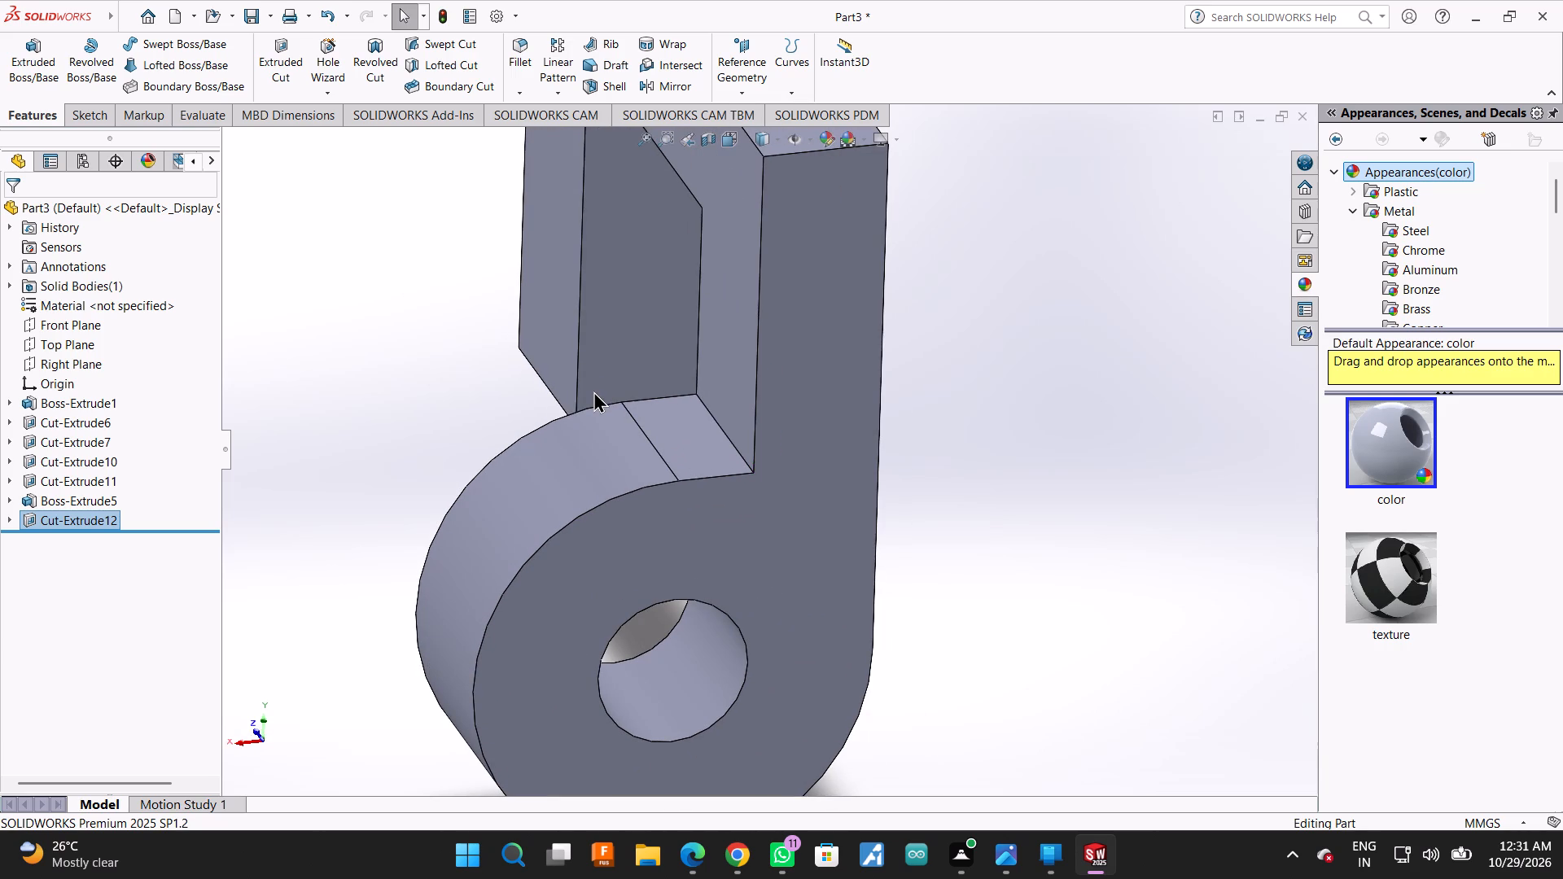
key(Escape)
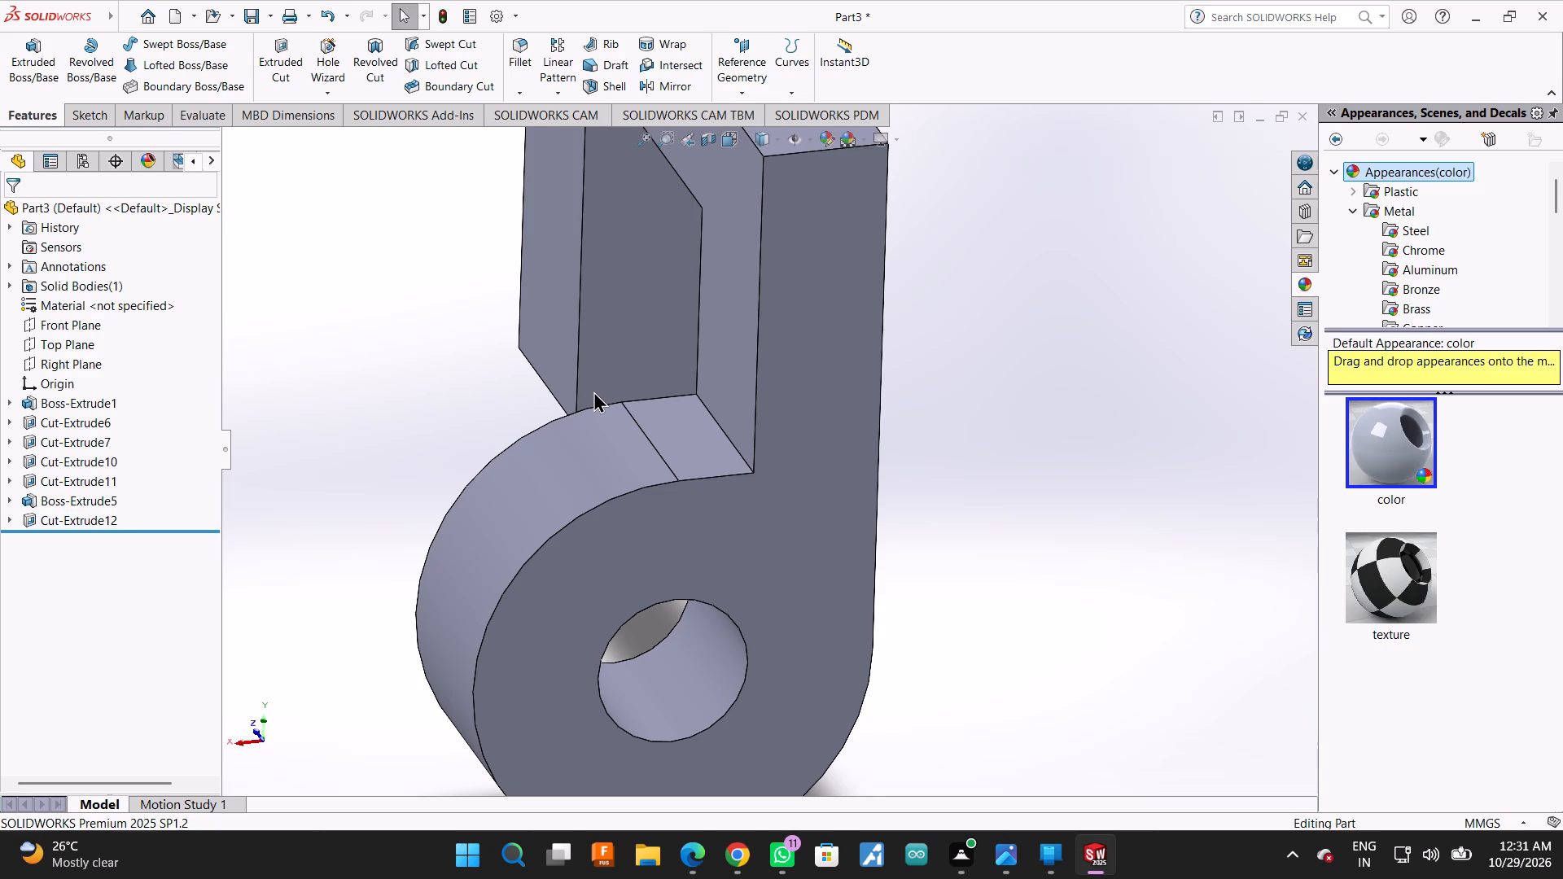
scroll(582, 386, up, 2)
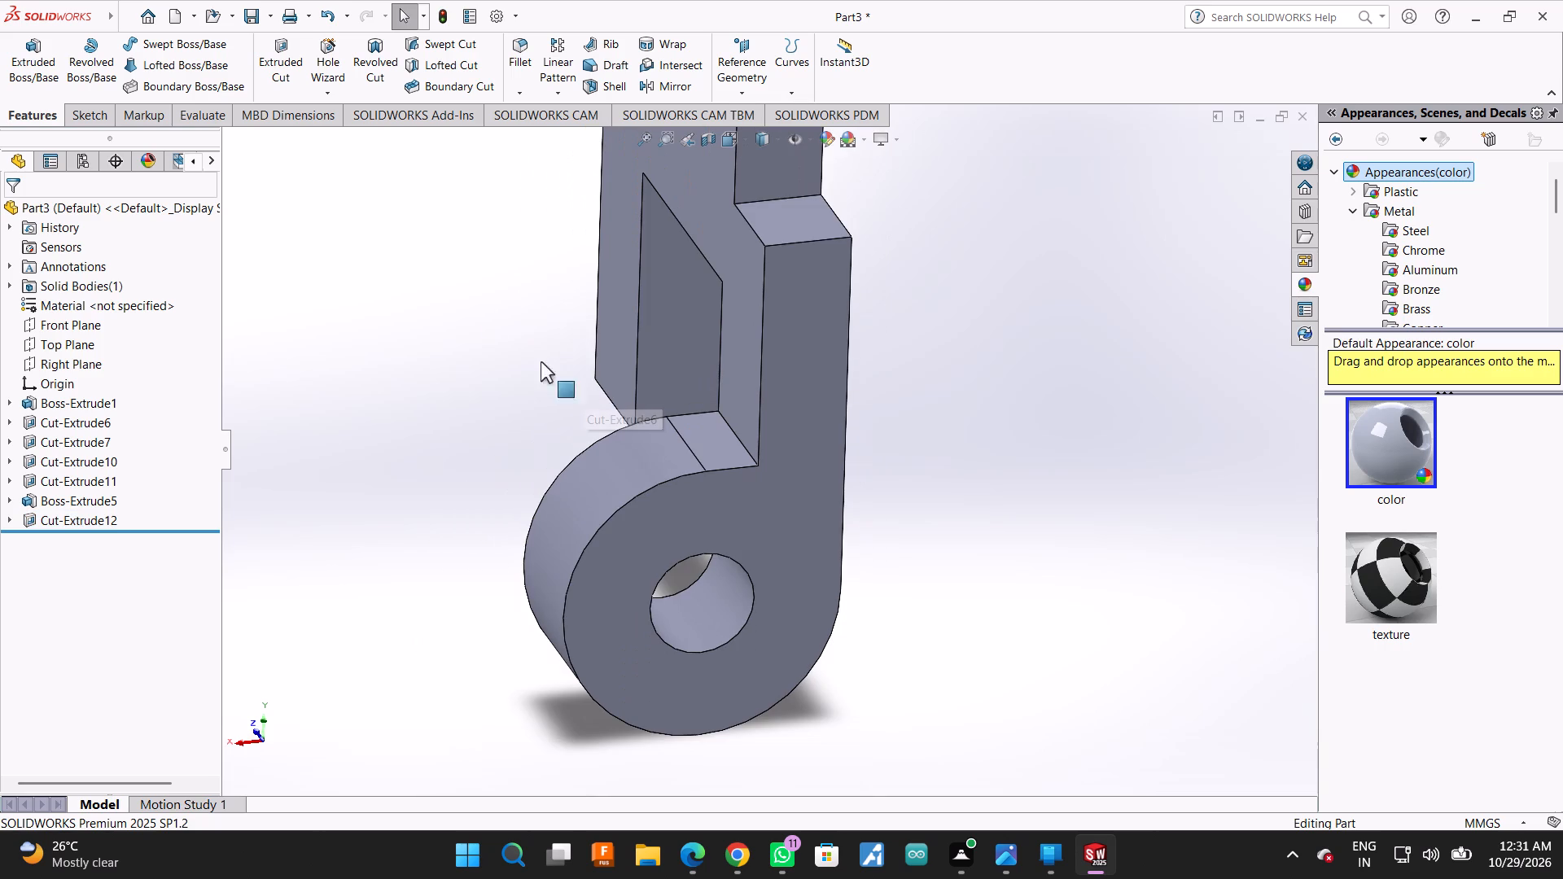
scroll(904, 535, up, 2)
middle_drag(947, 391, 972, 405)
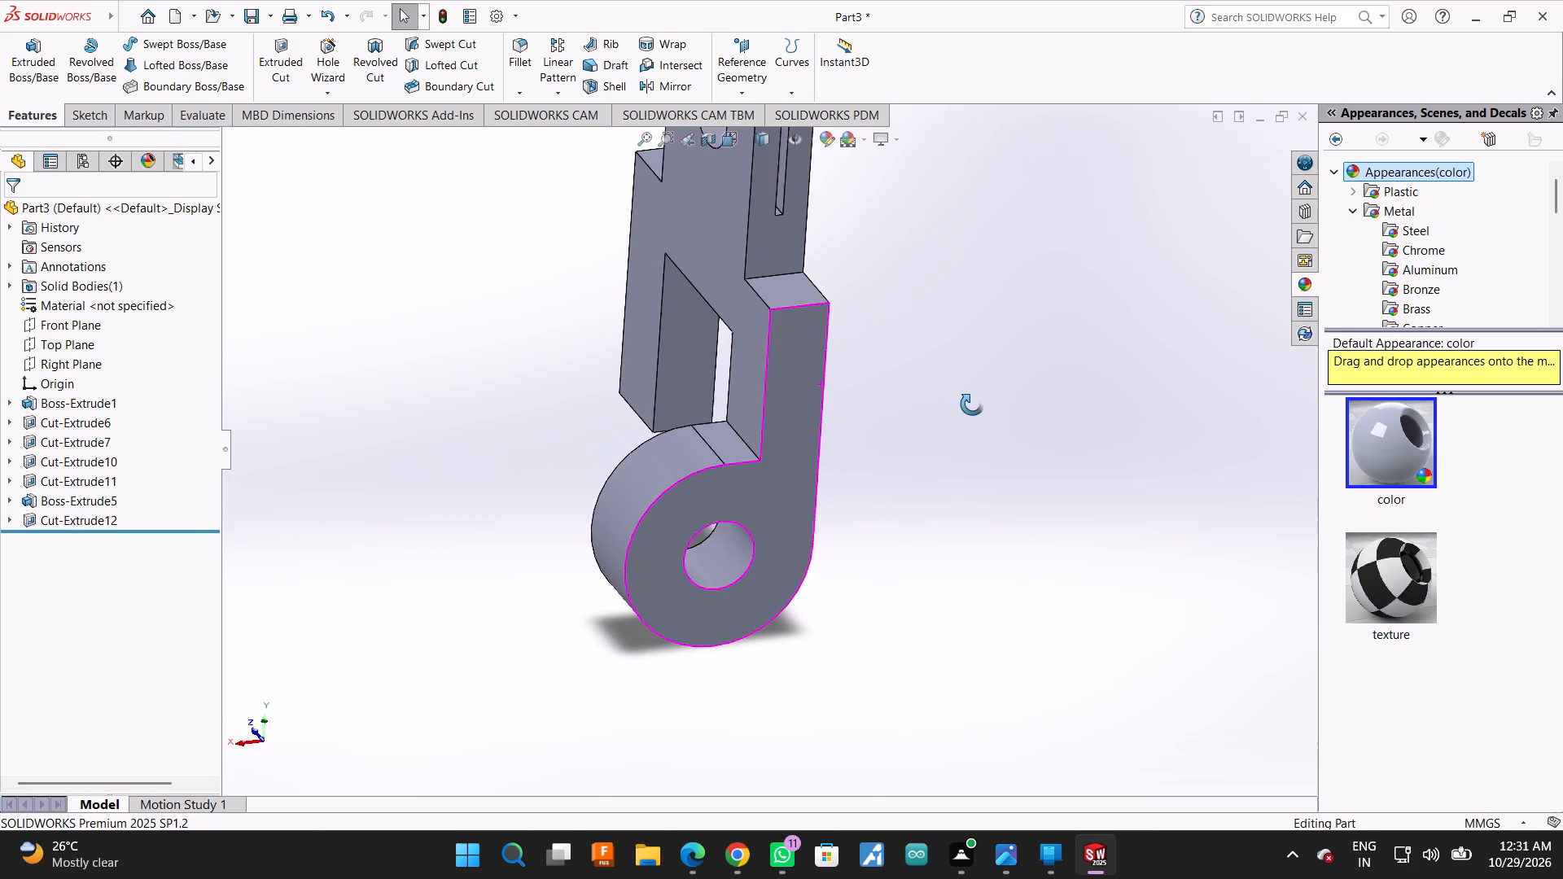
middle_drag(972, 405, 987, 413)
scroll(733, 410, down, 3)
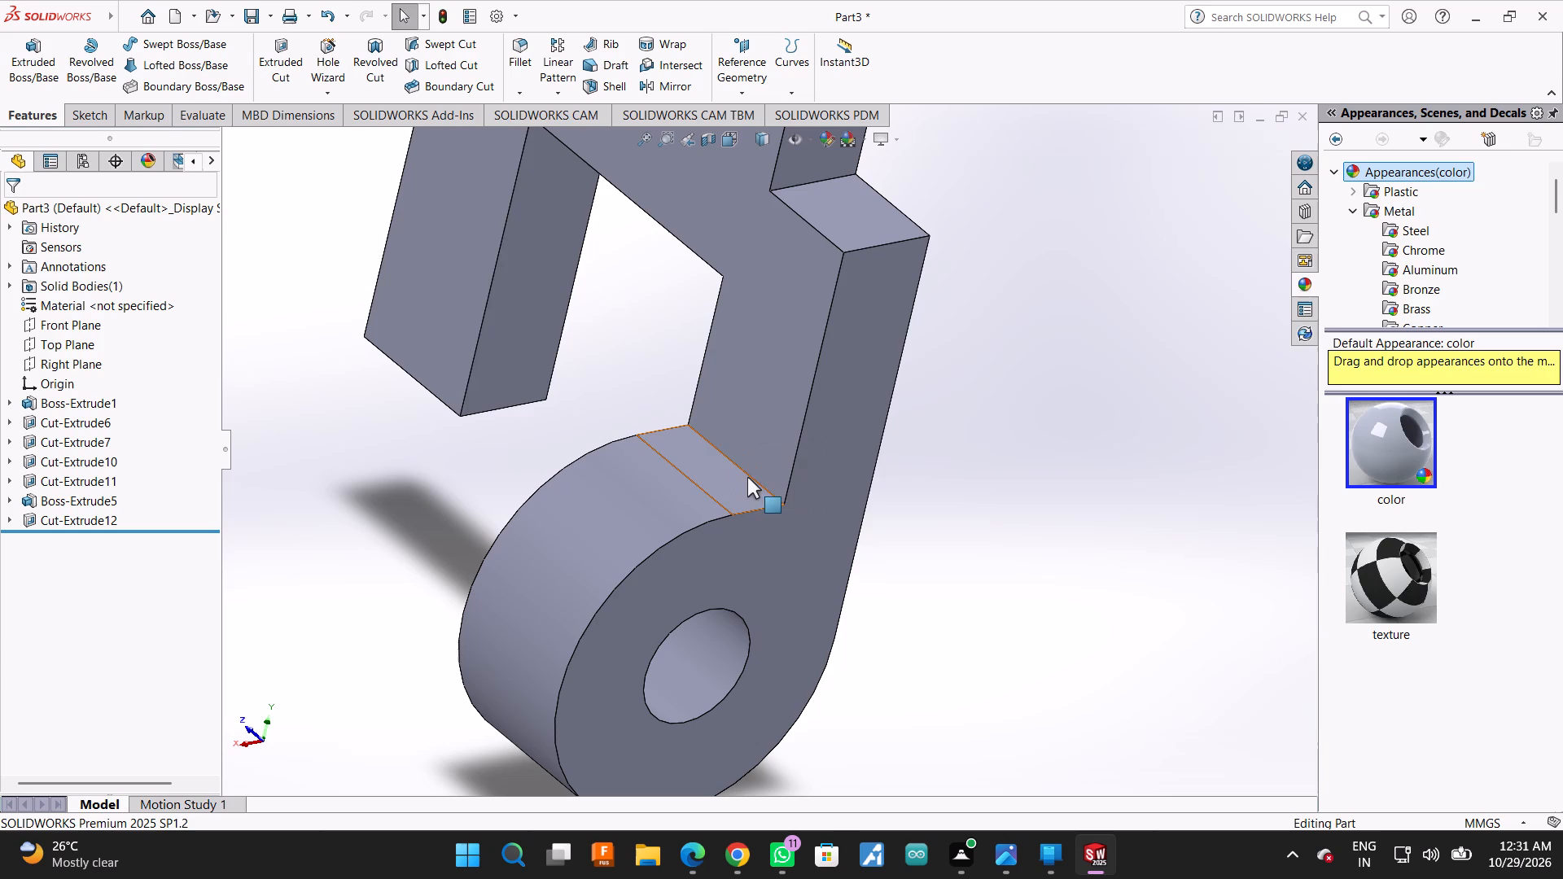
click(531, 46)
scroll(859, 618, down, 2)
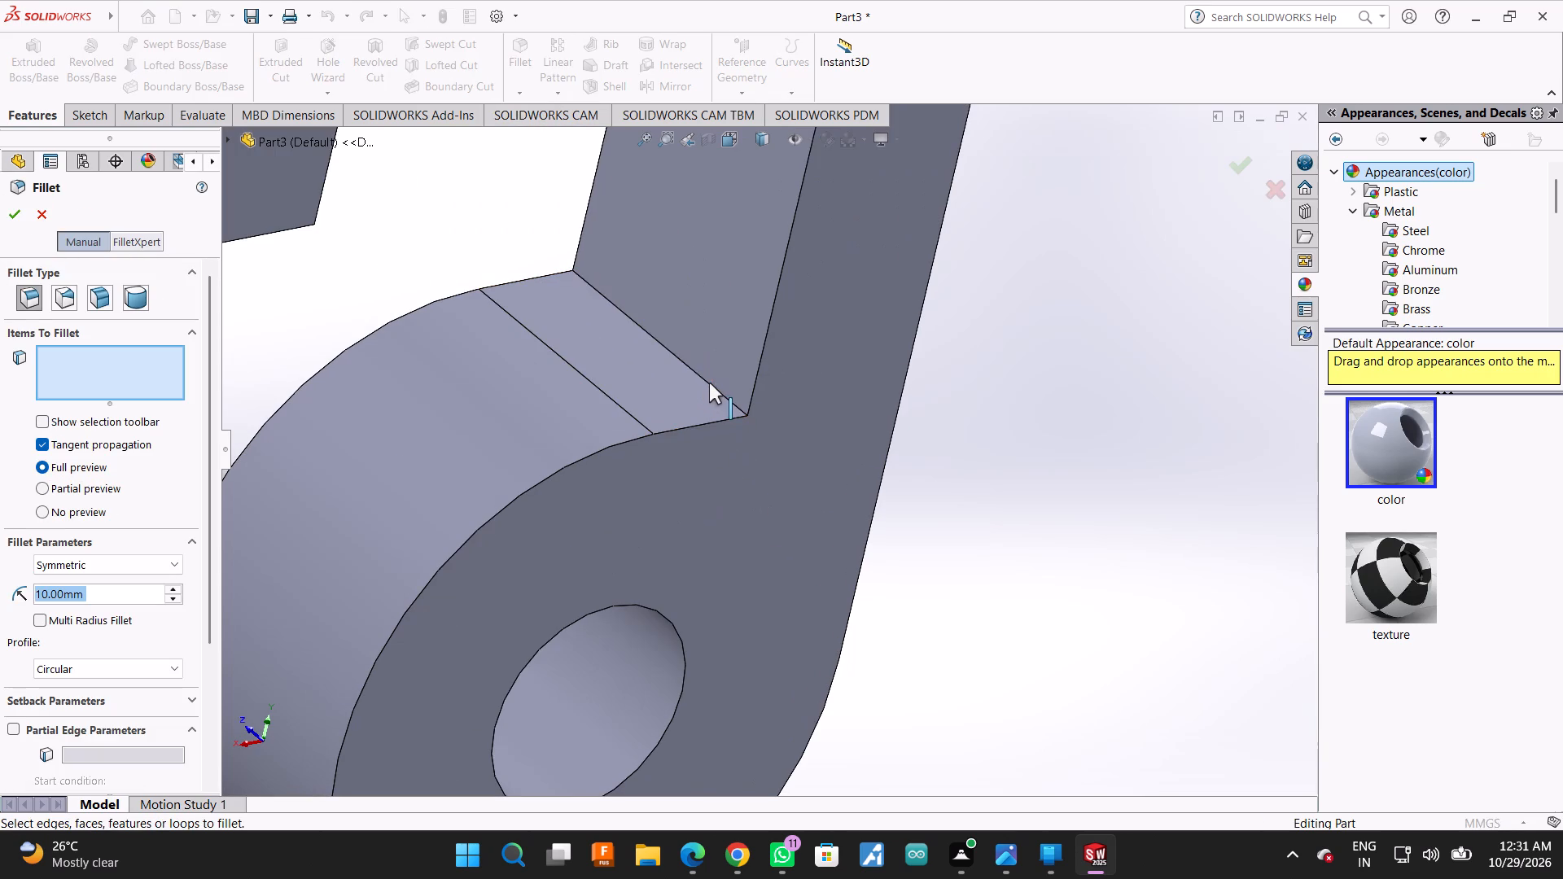
click(709, 383)
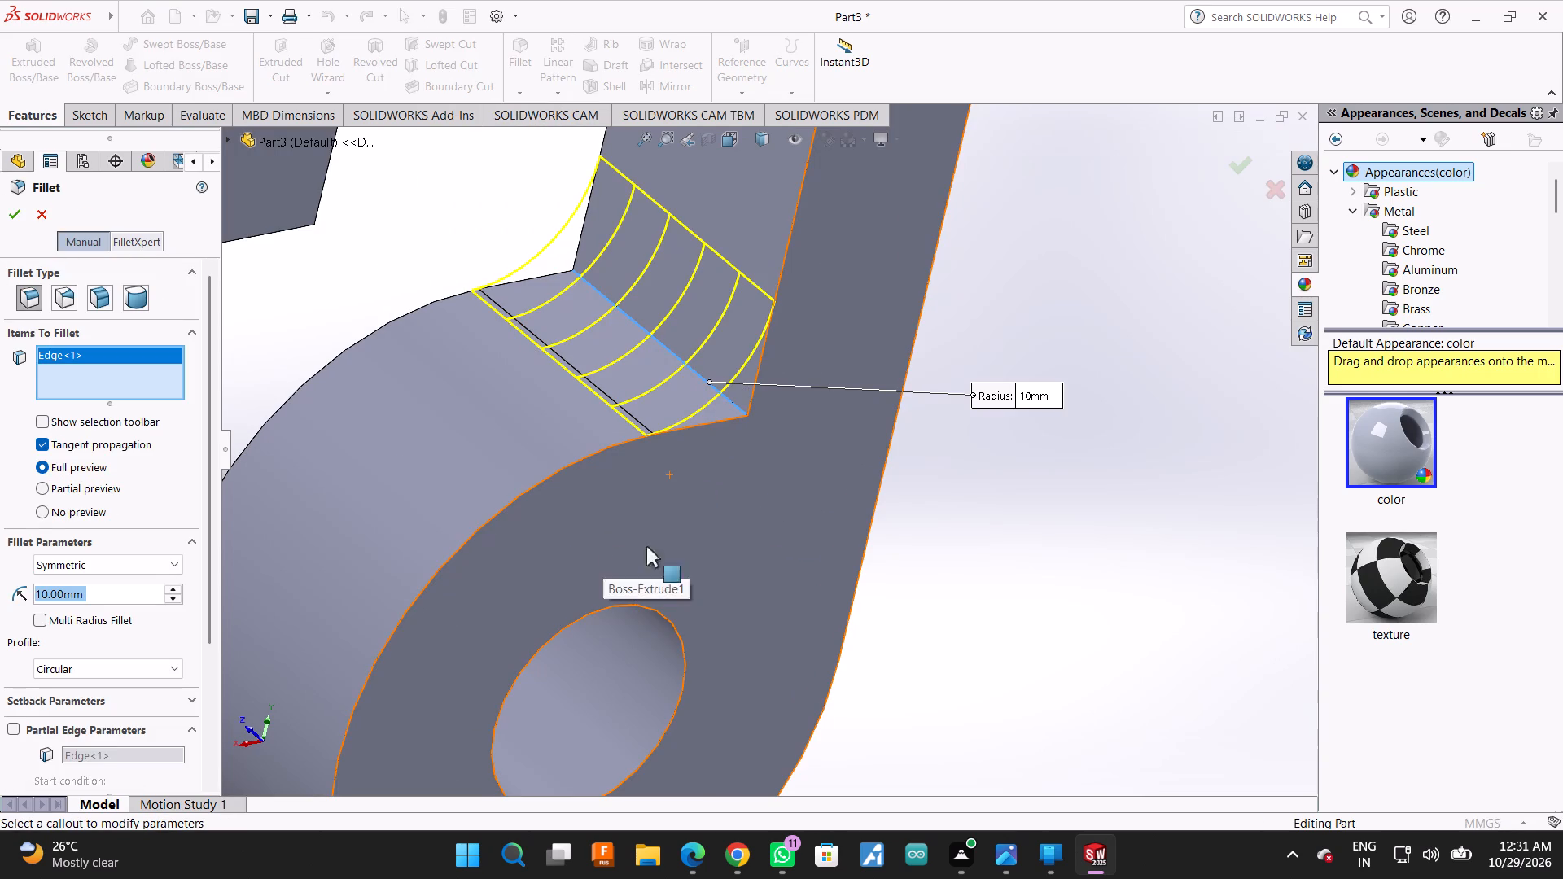
middle_drag(902, 488, 862, 468)
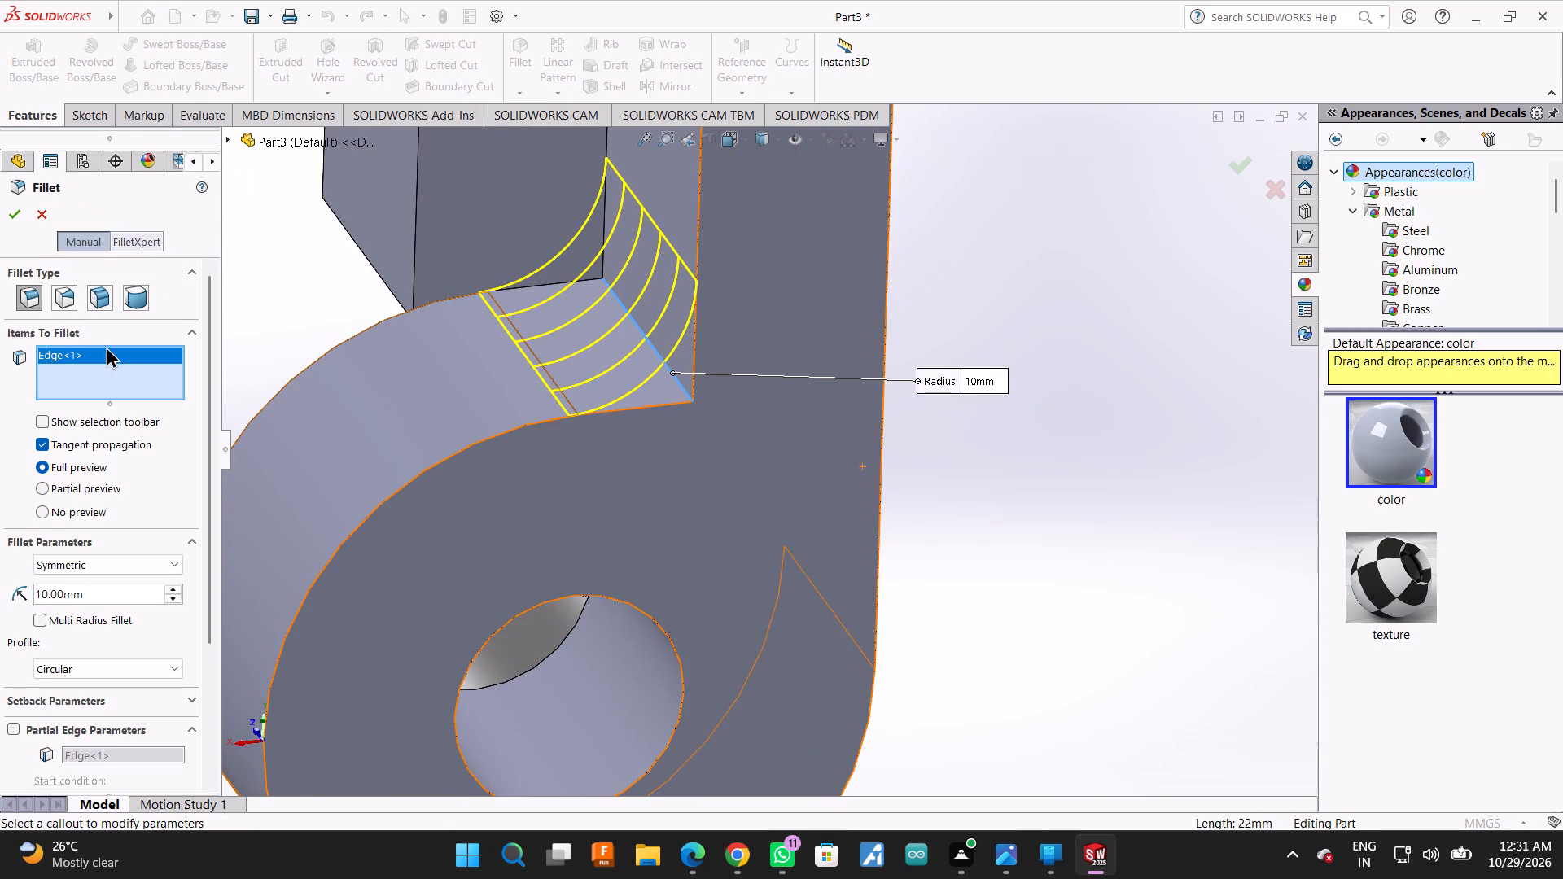
click(7, 220)
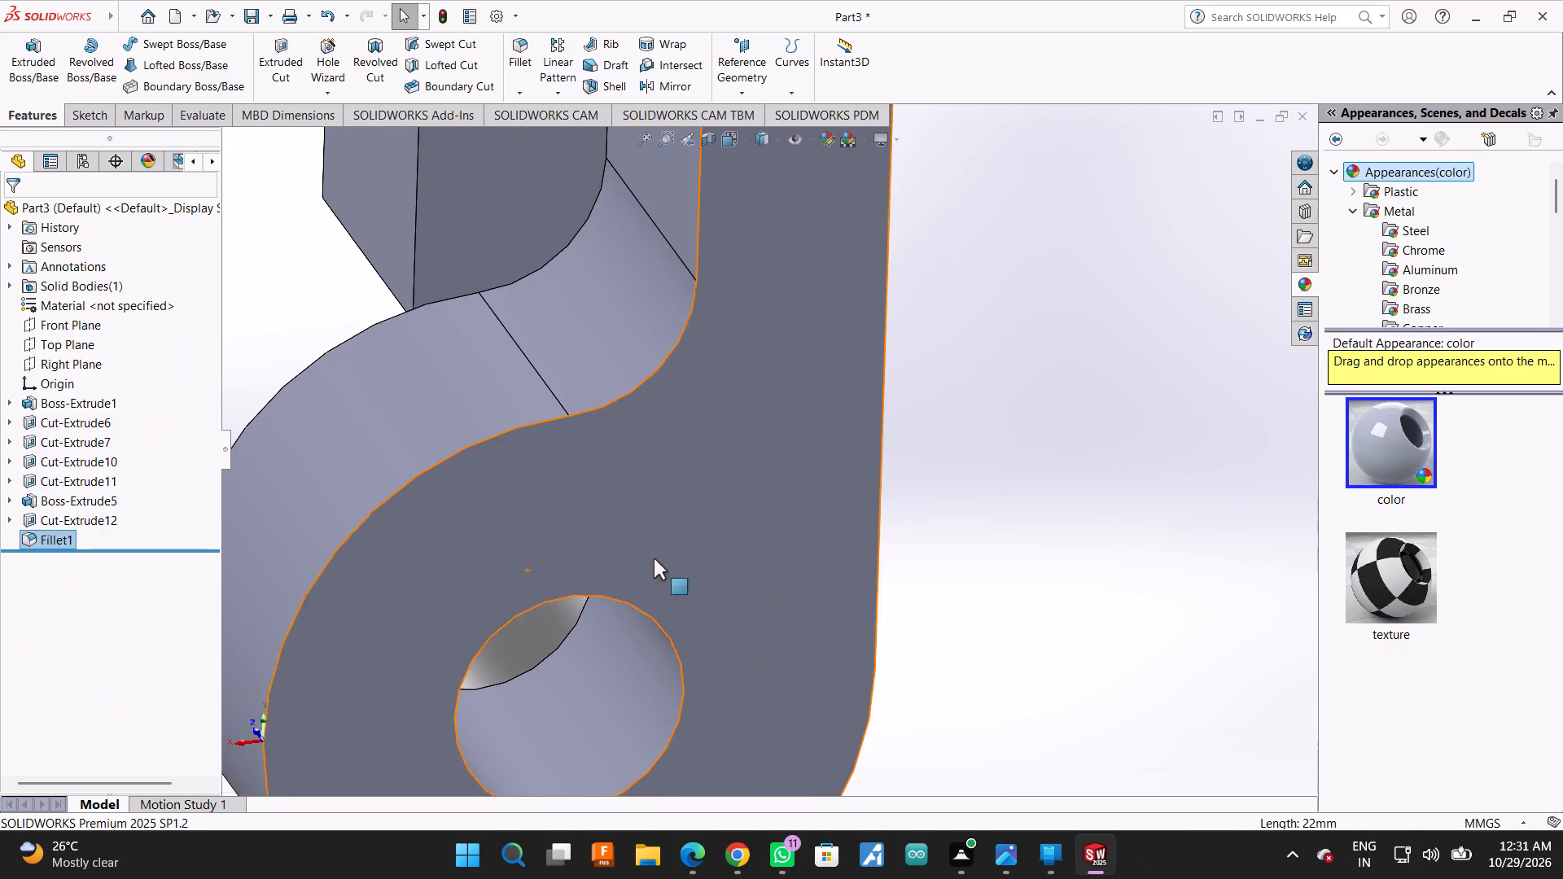
Start a sketch on the opposite leg's outer face and draw a 9 mm horizontal line from its lower corner to the hole's centre.
scroll(736, 541, up, 5)
middle_drag(1030, 569, 995, 514)
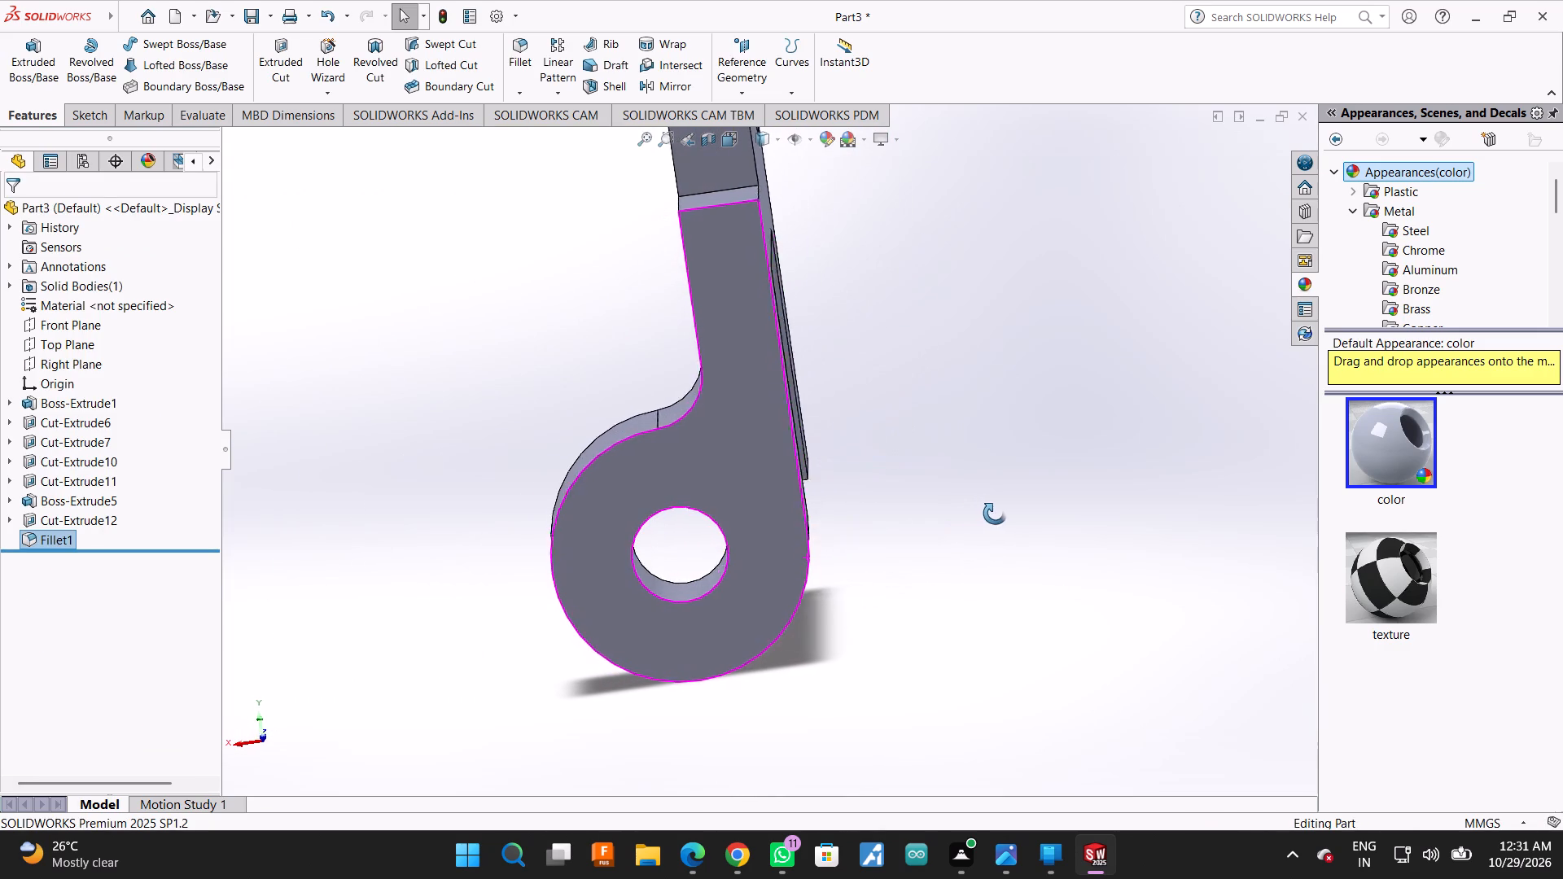
middle_drag(995, 514, 1009, 519)
middle_drag(1000, 520, 978, 511)
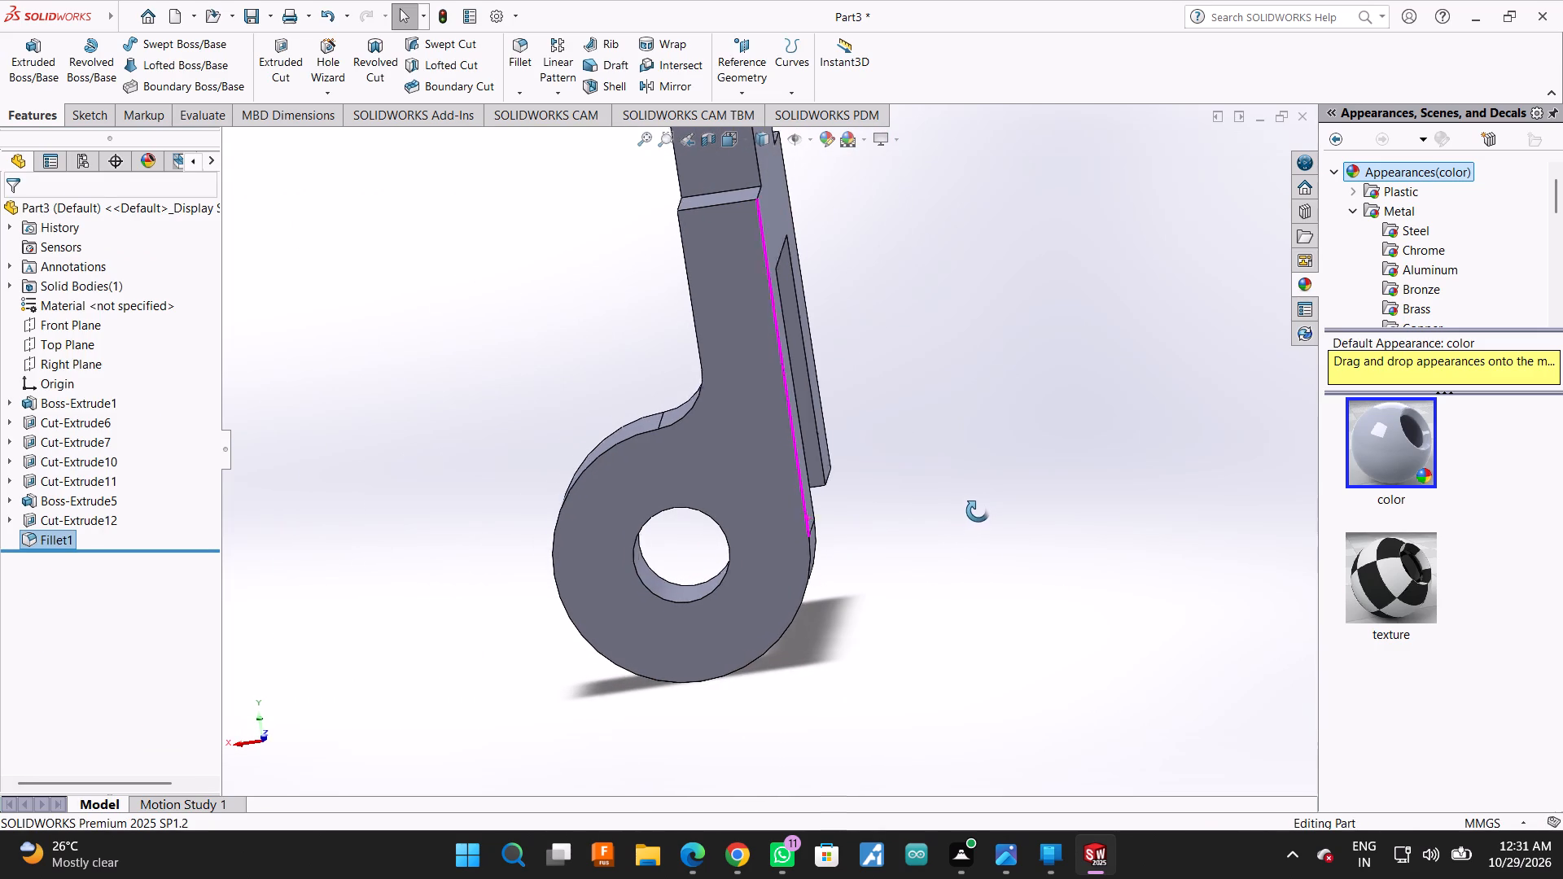
middle_drag(978, 511, 977, 511)
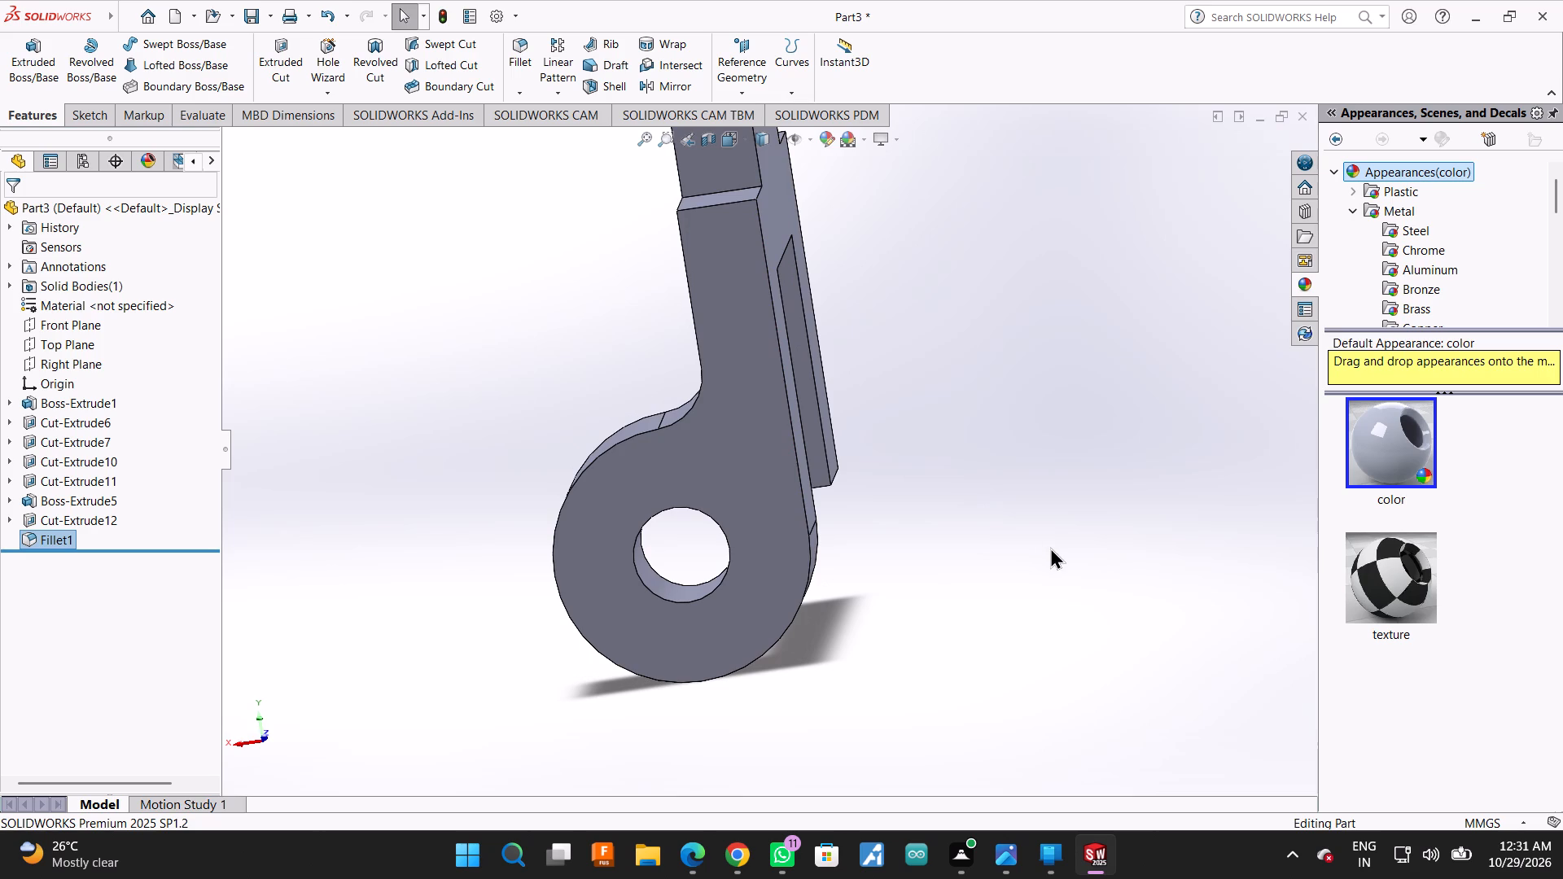
middle_drag(1050, 547, 1170, 472)
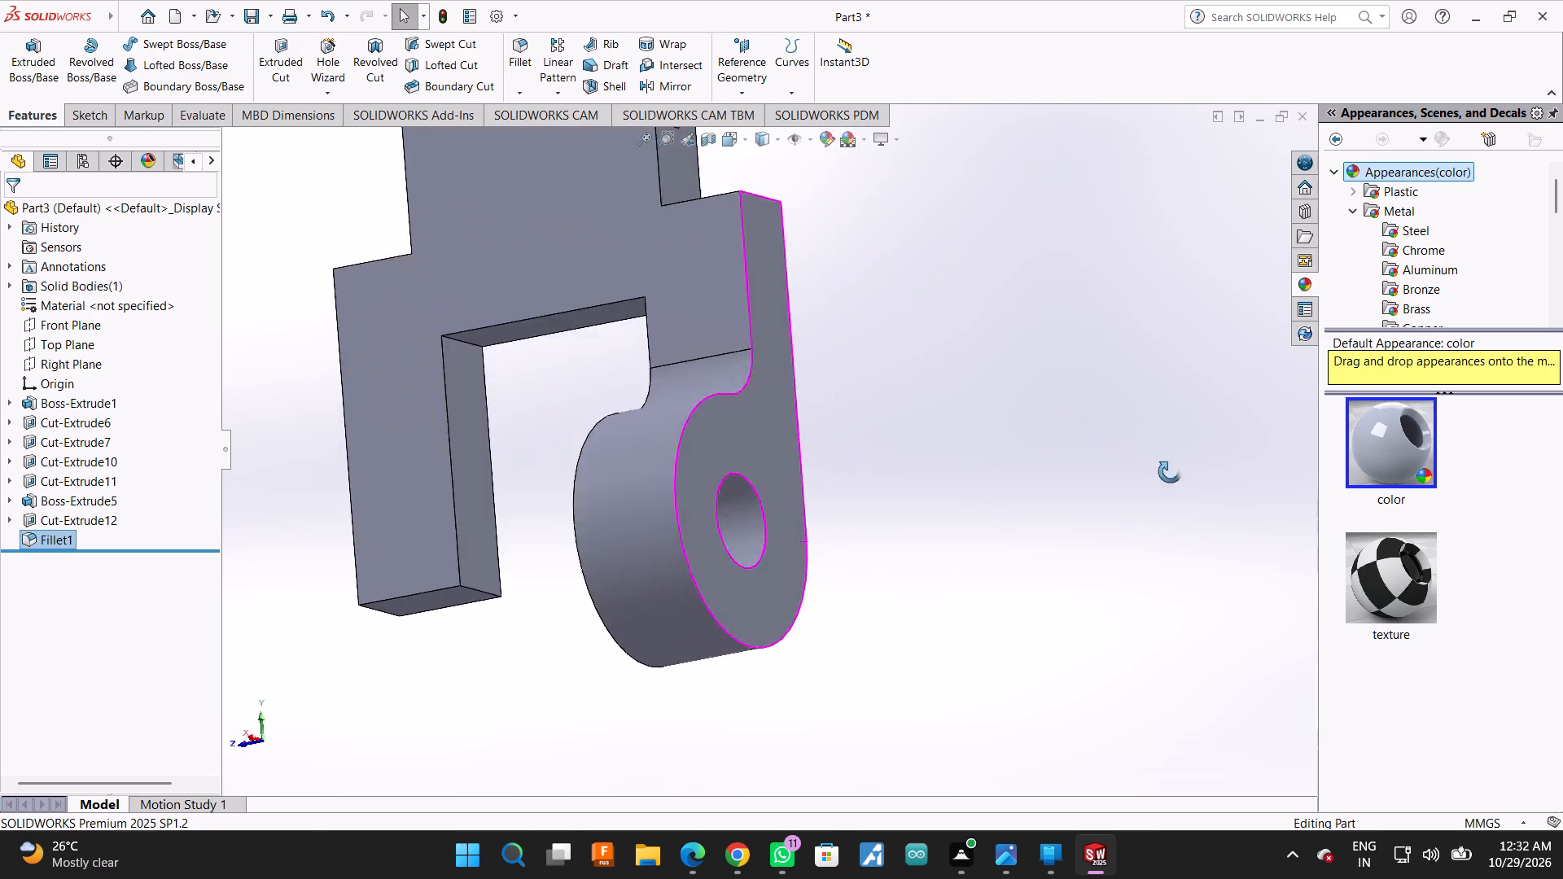
middle_drag(1170, 472, 1216, 495)
middle_click(1255, 437)
middle_drag(616, 523, 673, 551)
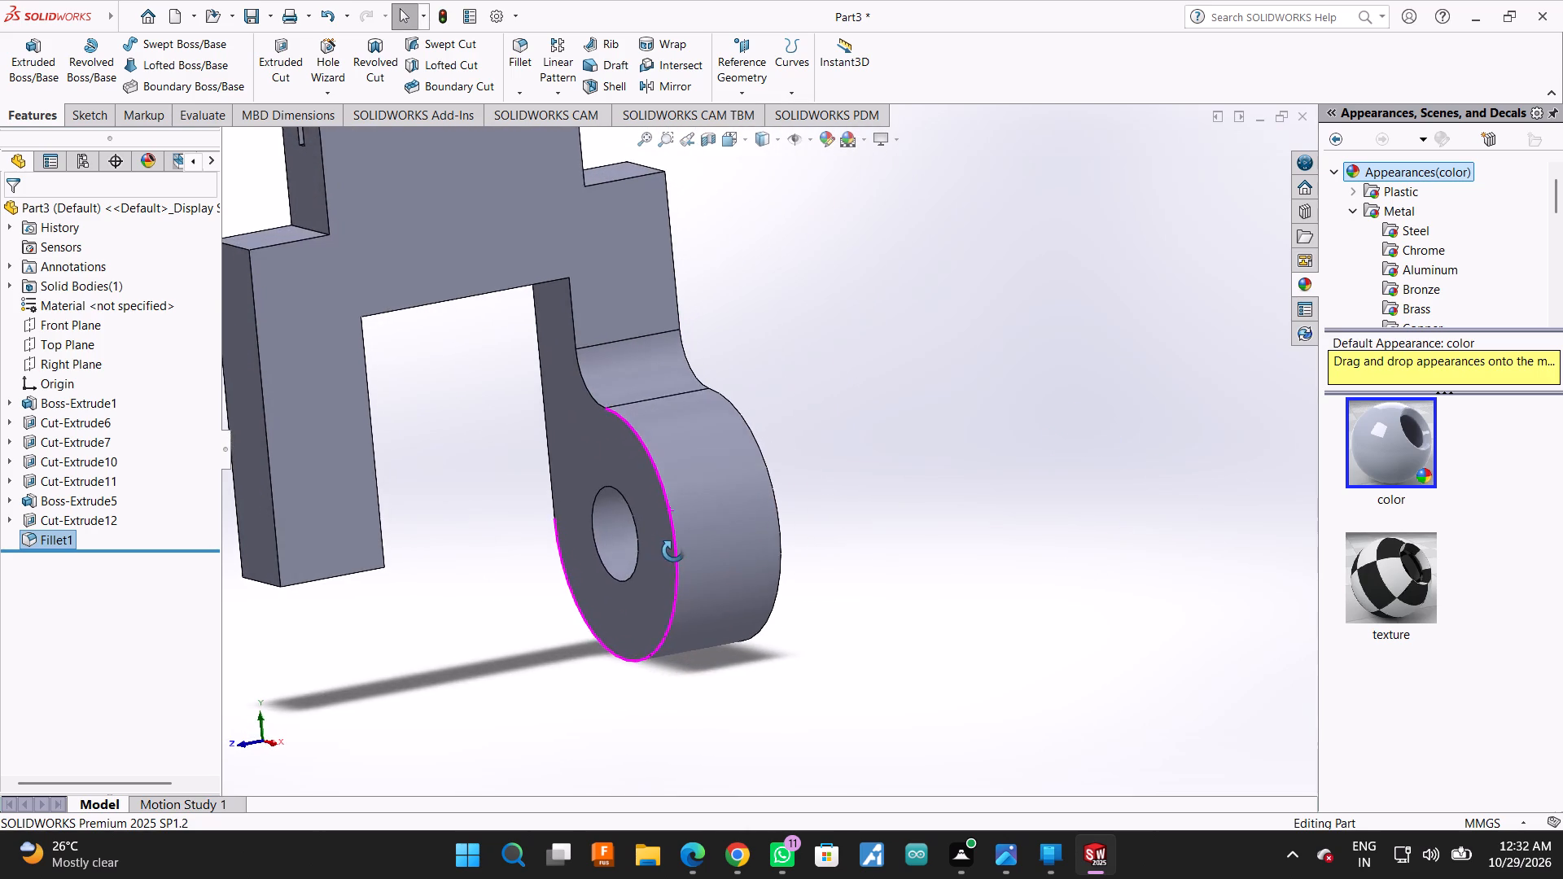
middle_drag(673, 551, 715, 517)
scroll(872, 526, up, 1)
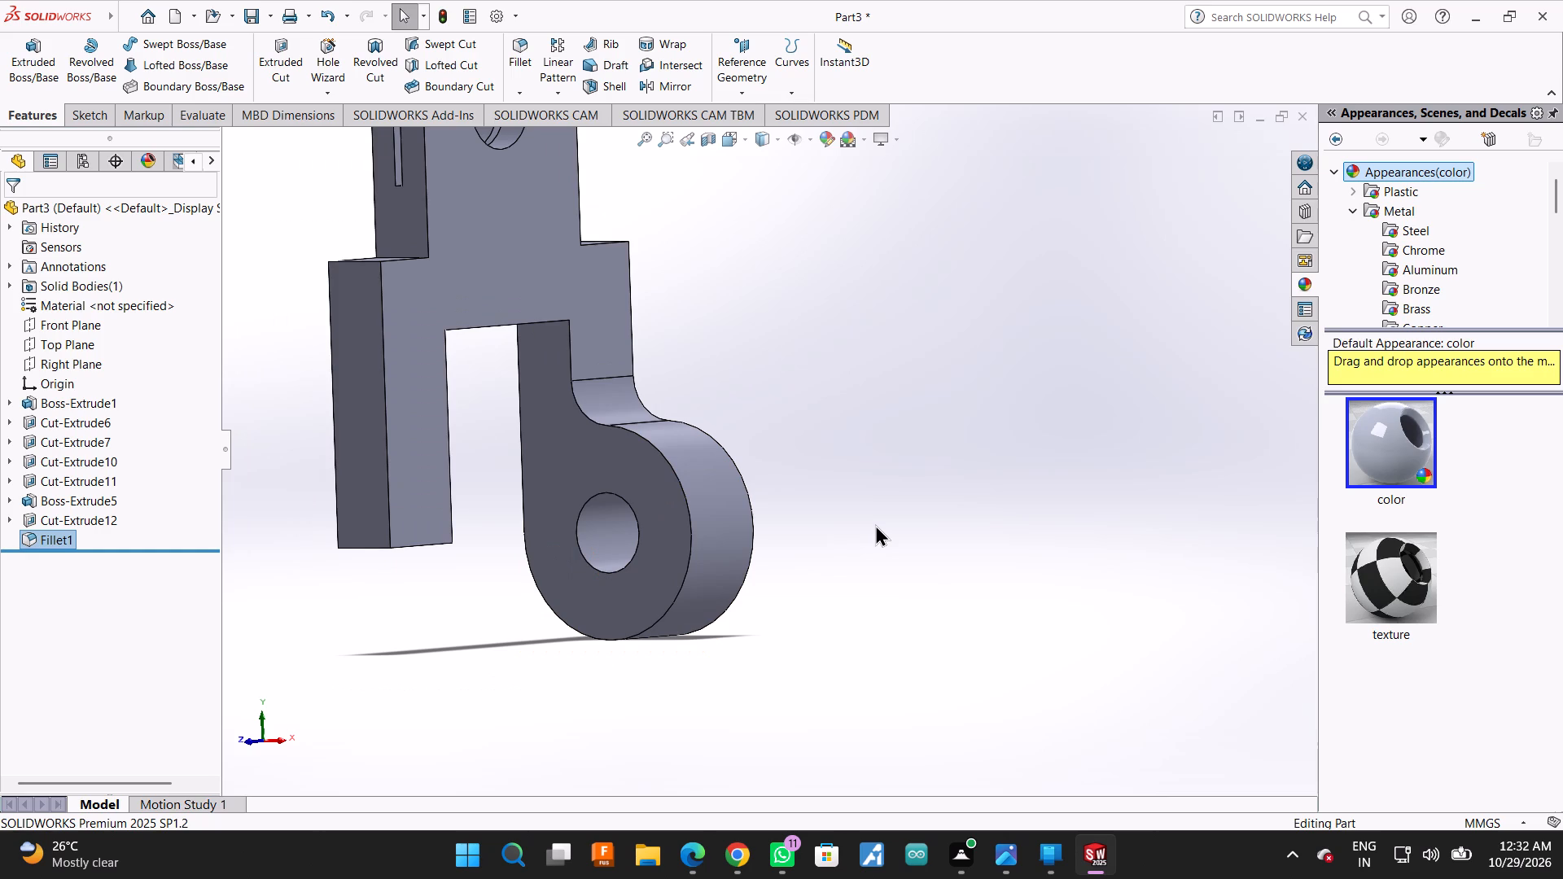
middle_drag(876, 524, 941, 561)
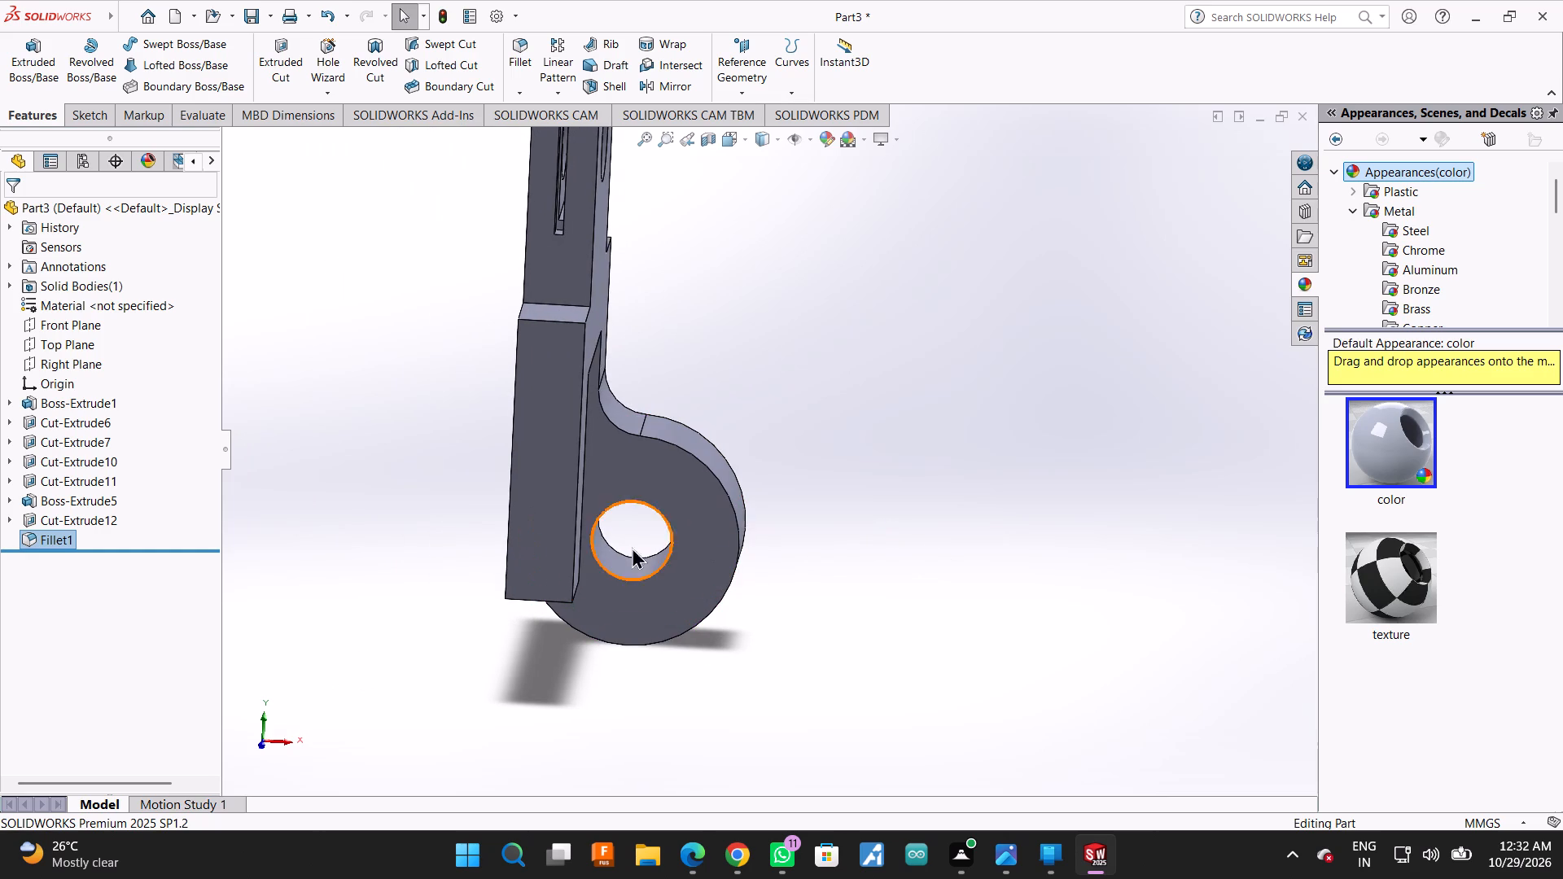
click(541, 512)
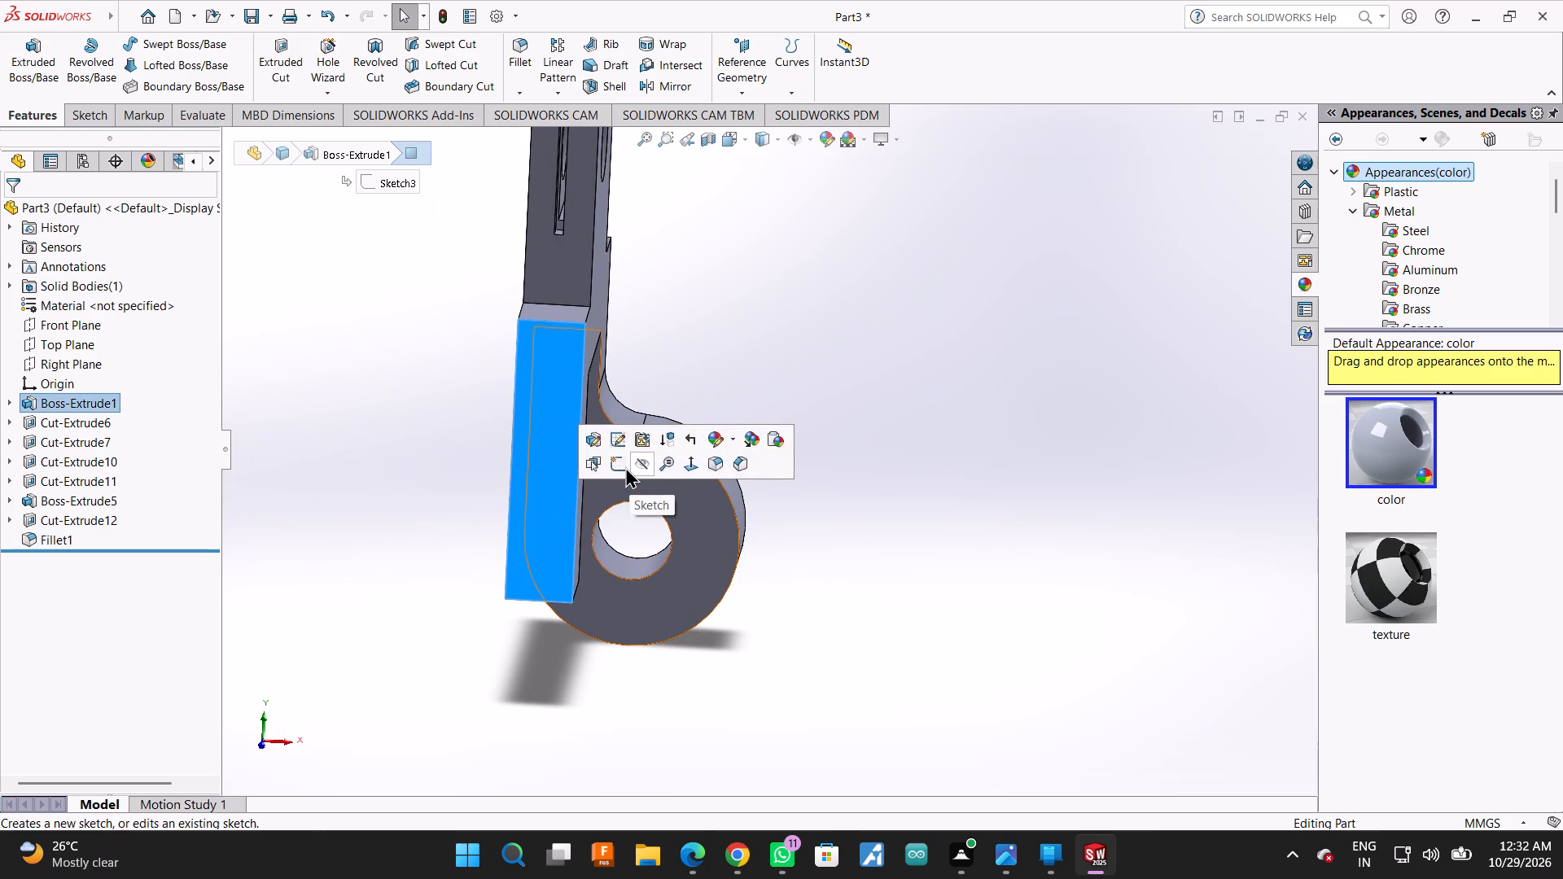
click(621, 465)
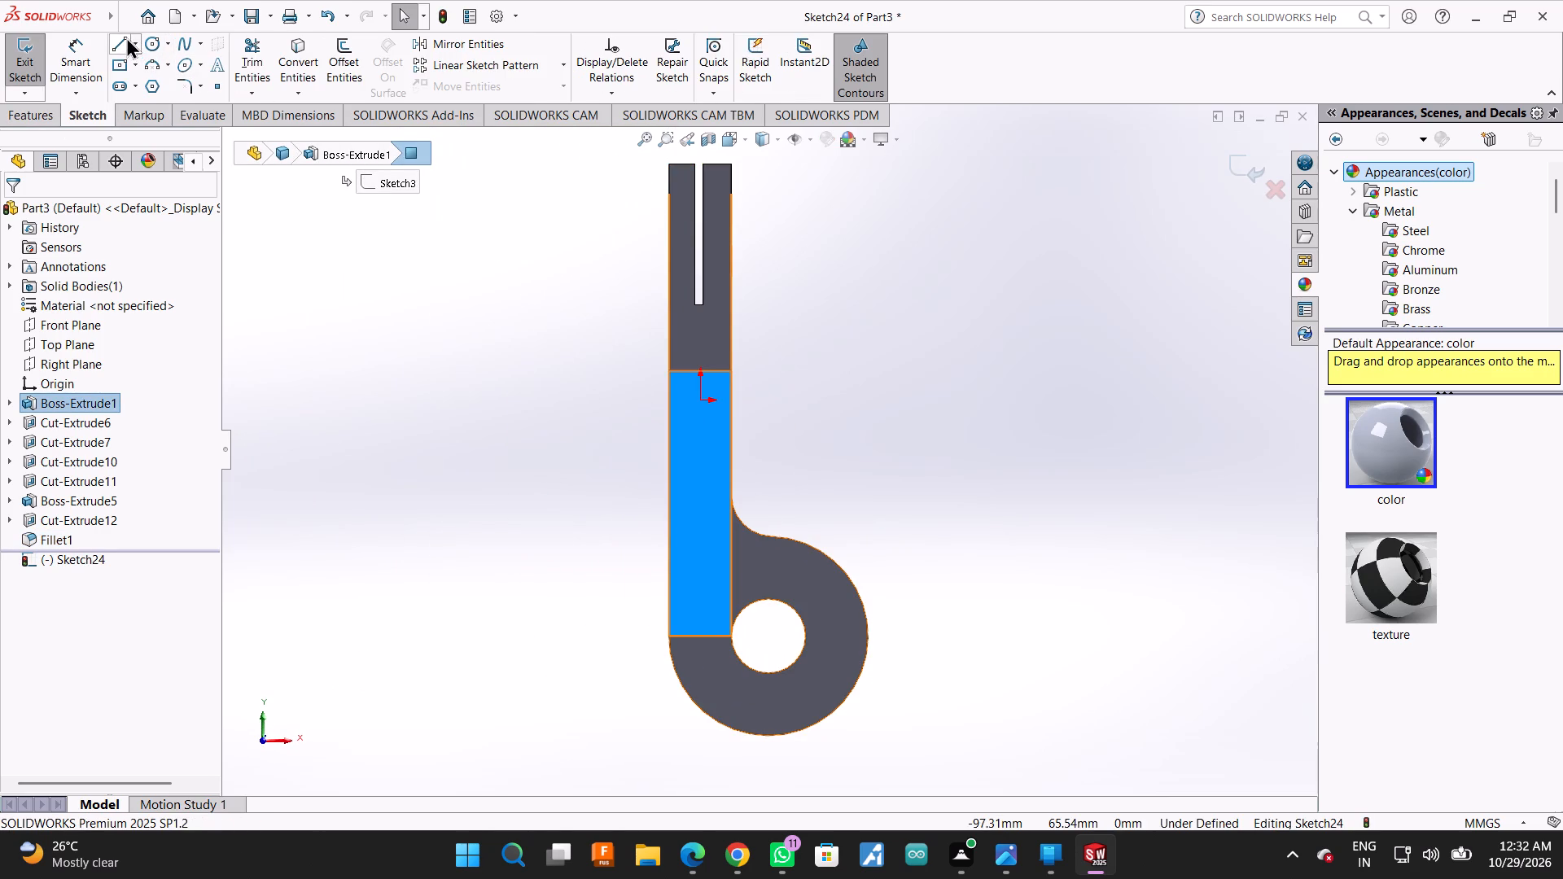
click(112, 40)
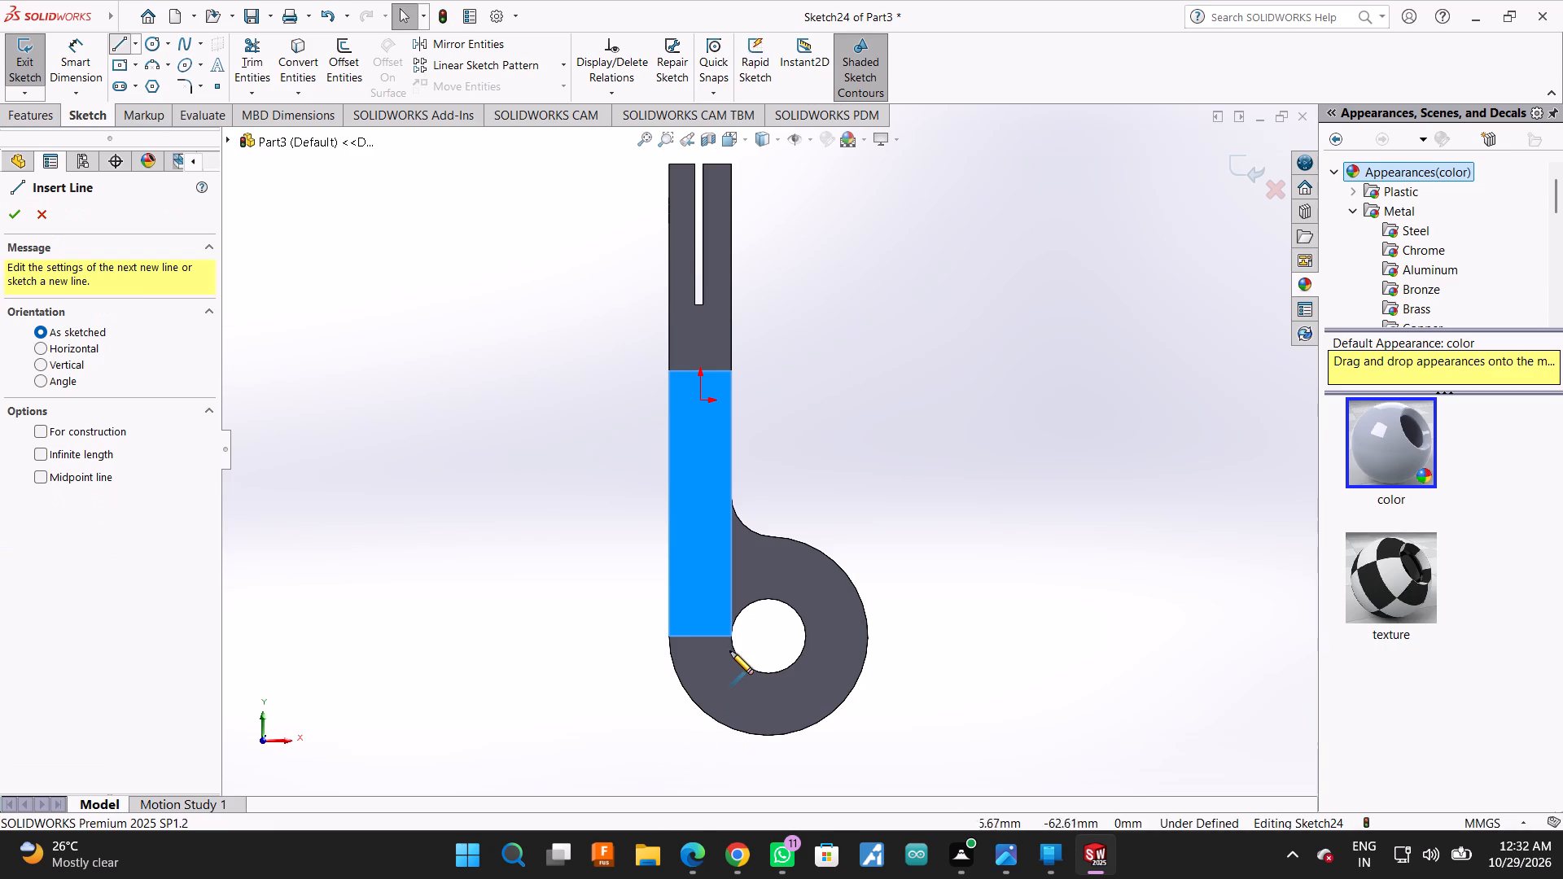
click(729, 636)
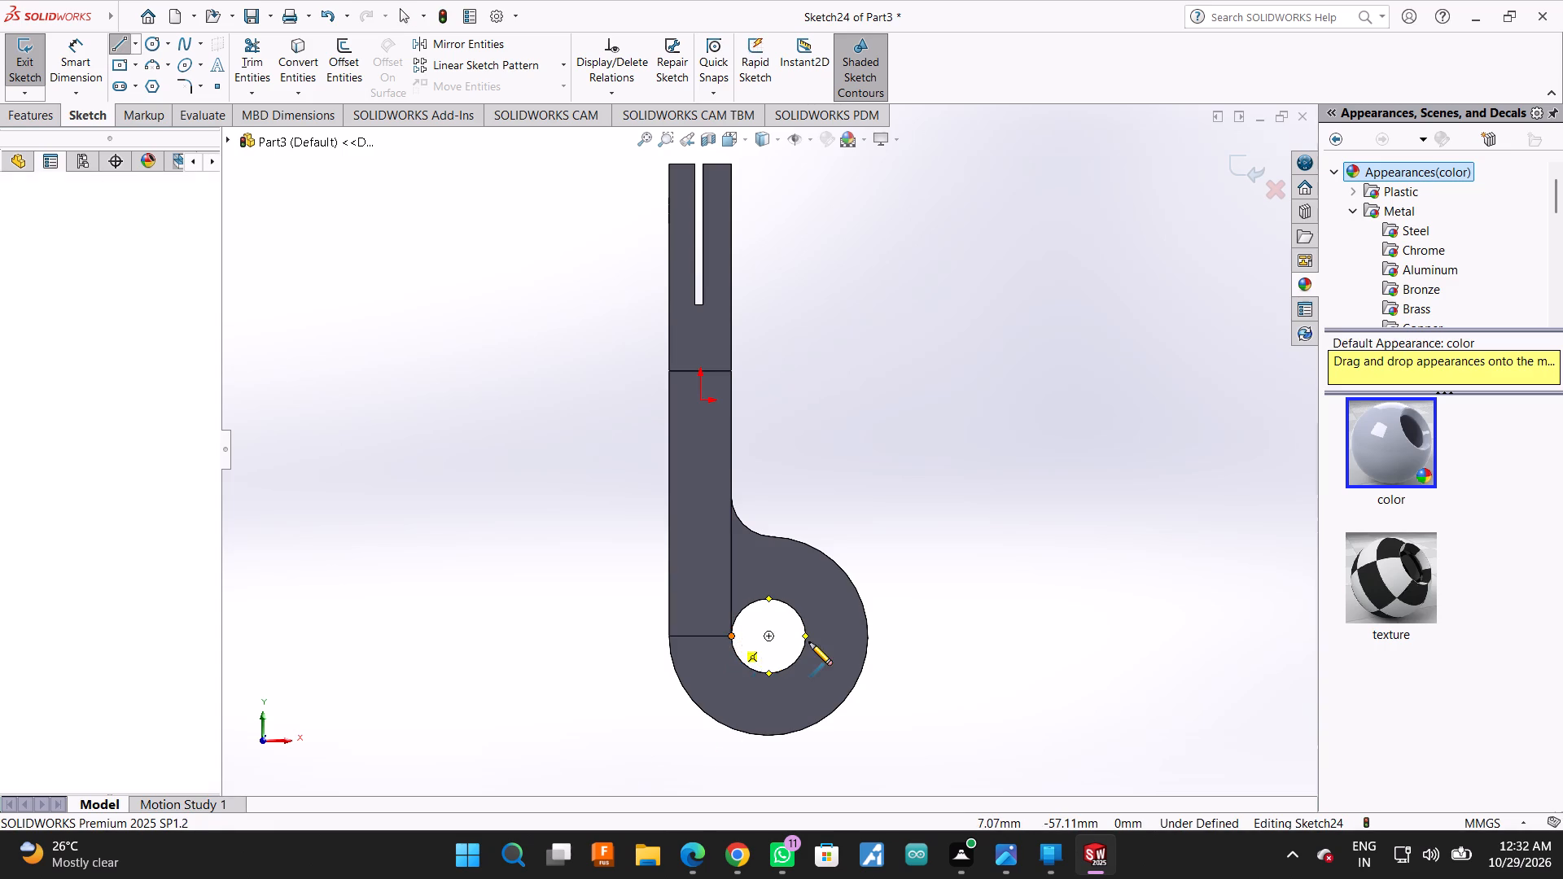
click(768, 639)
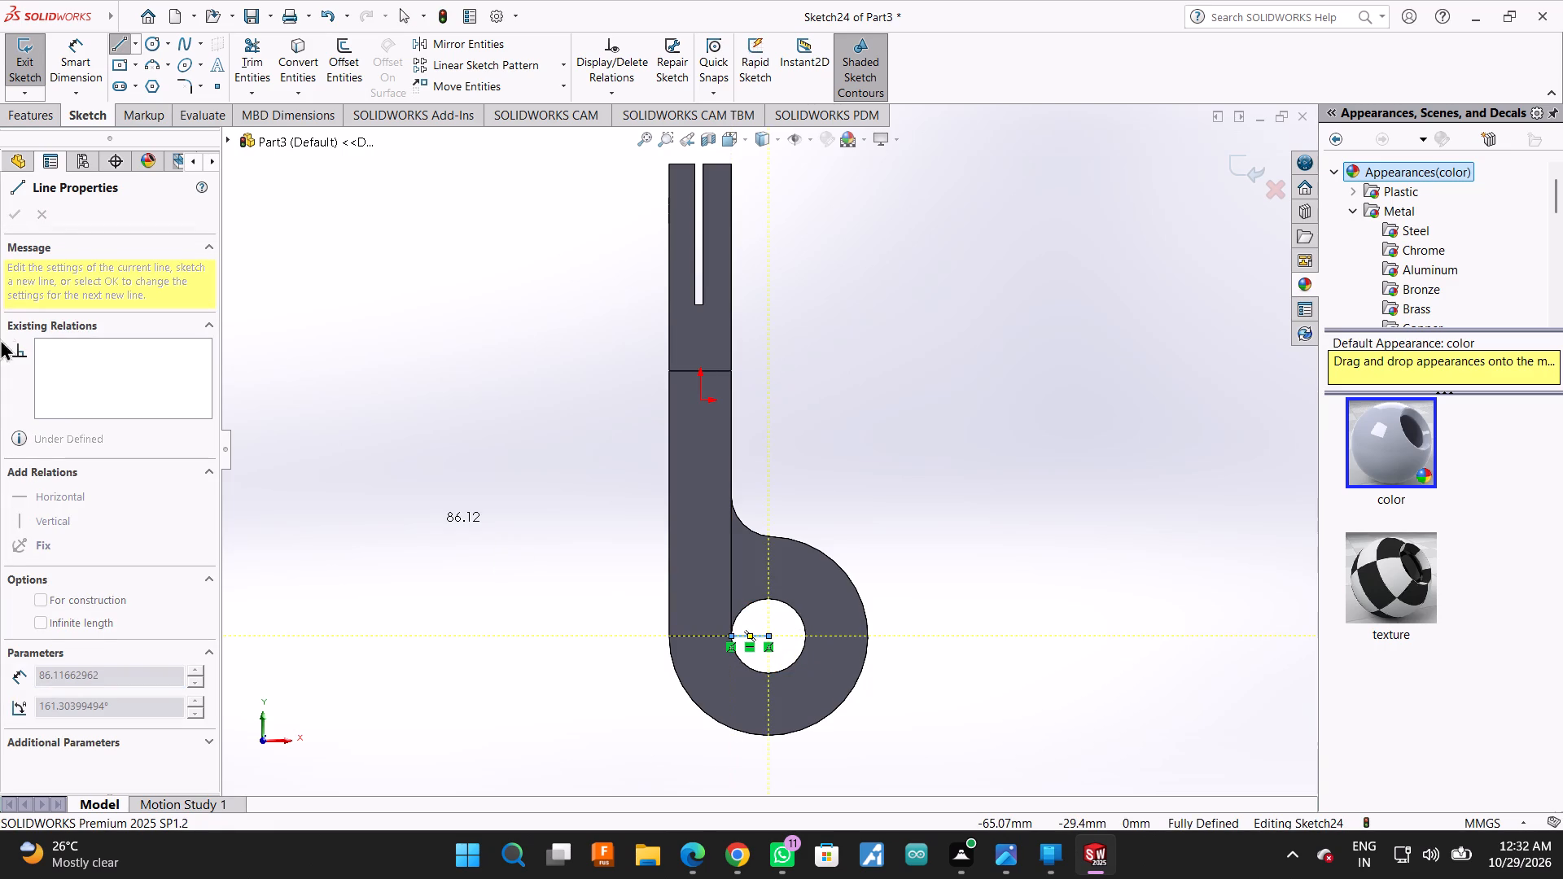
Dimension the horizontal line's length as a driven dimension.
click(69, 45)
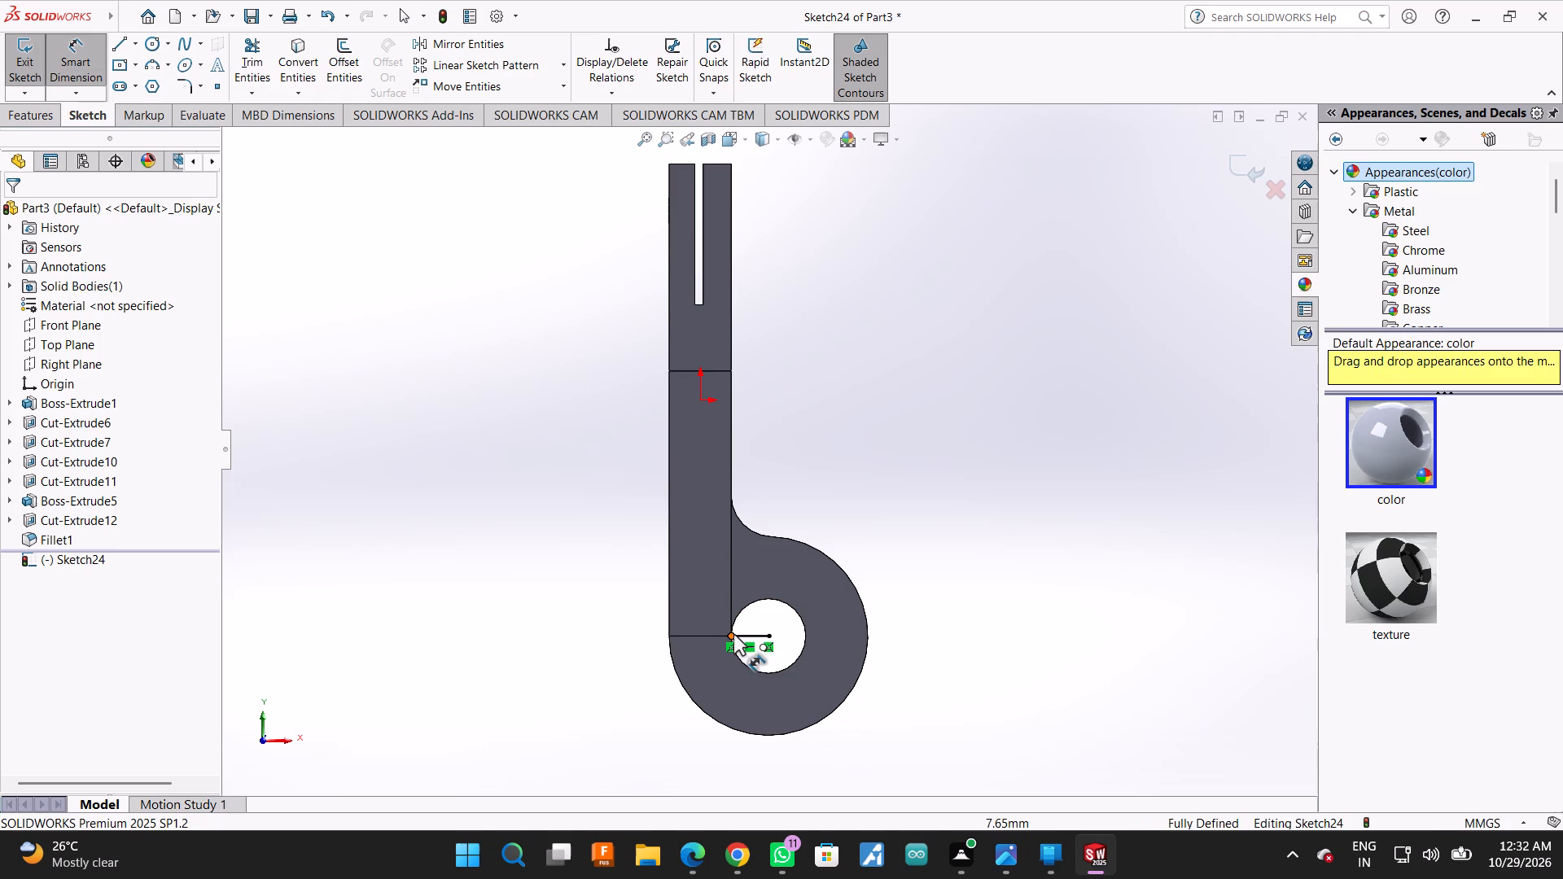
click(739, 636)
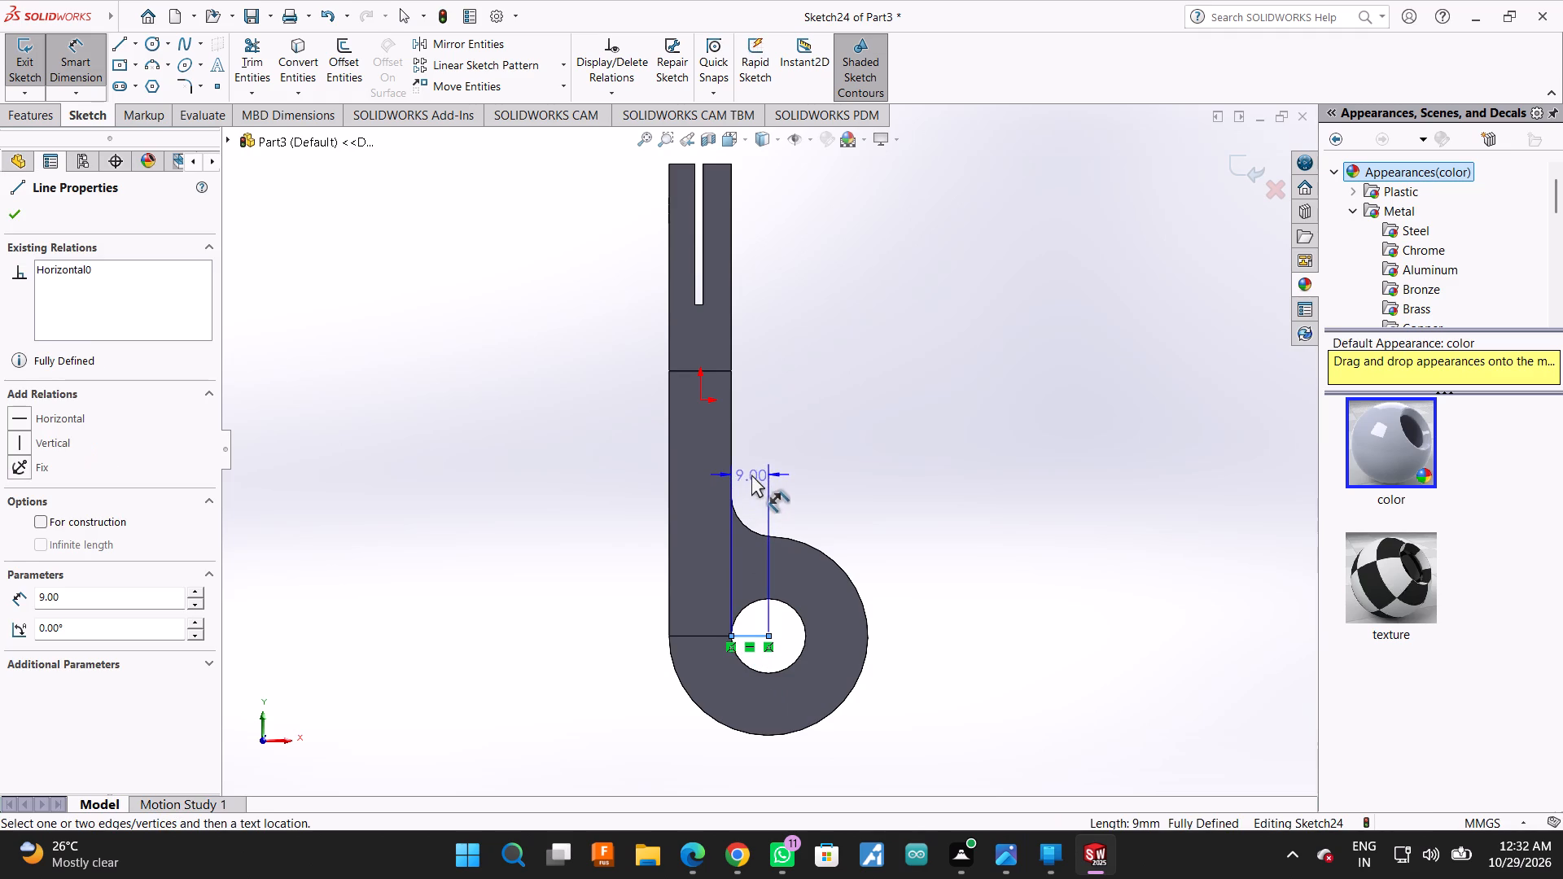
click(751, 474)
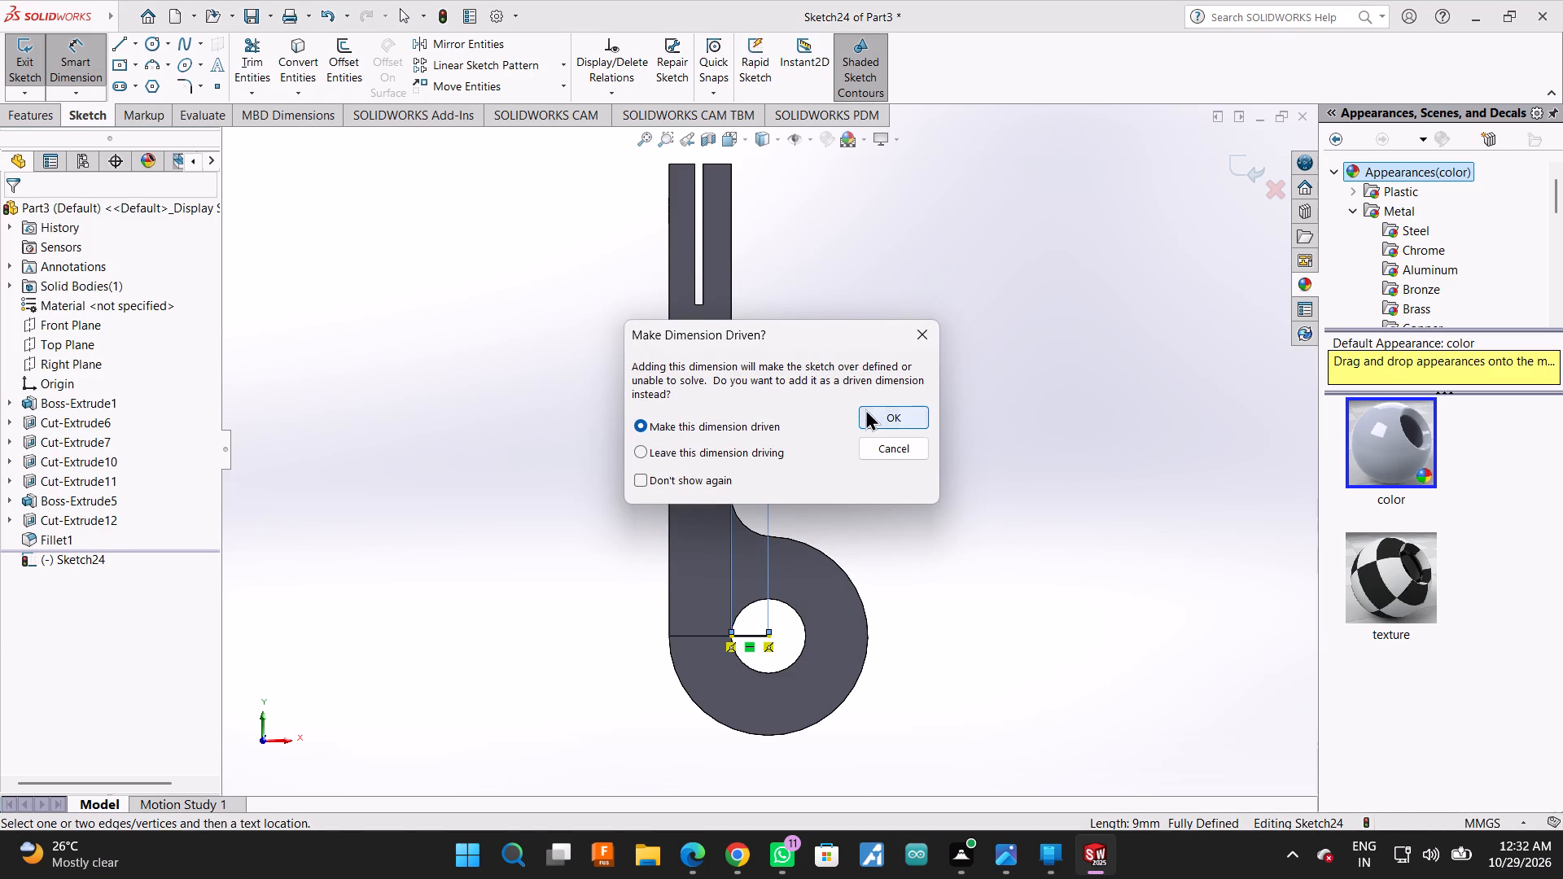
click(865, 409)
Draw a circle centred on the line's free end, reaching the leg's far edge, and dimension its diameter as 48 mm.
click(150, 34)
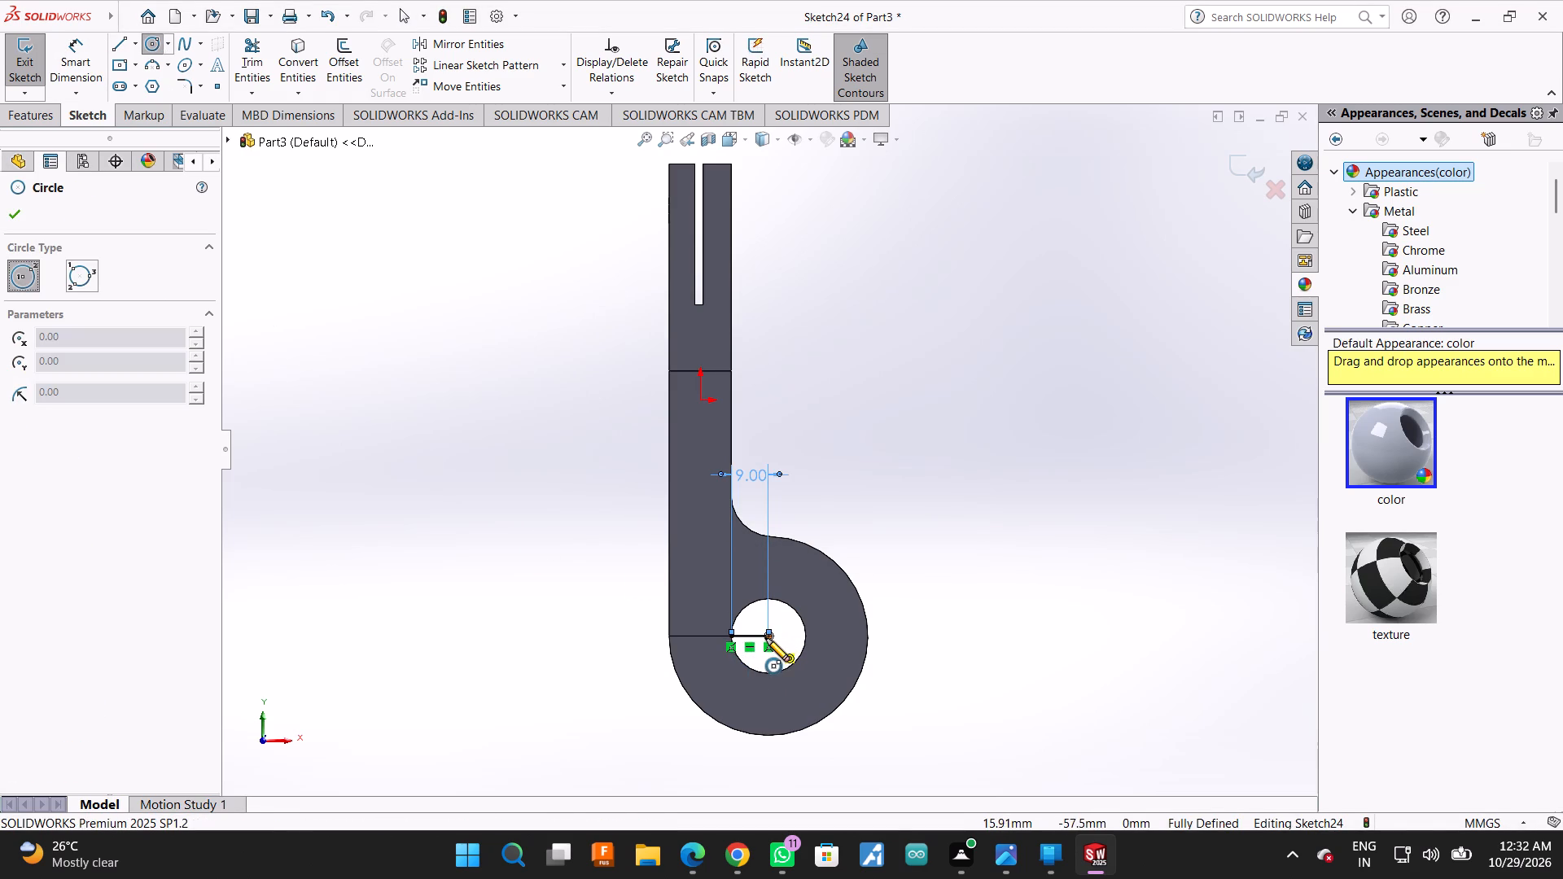
click(765, 637)
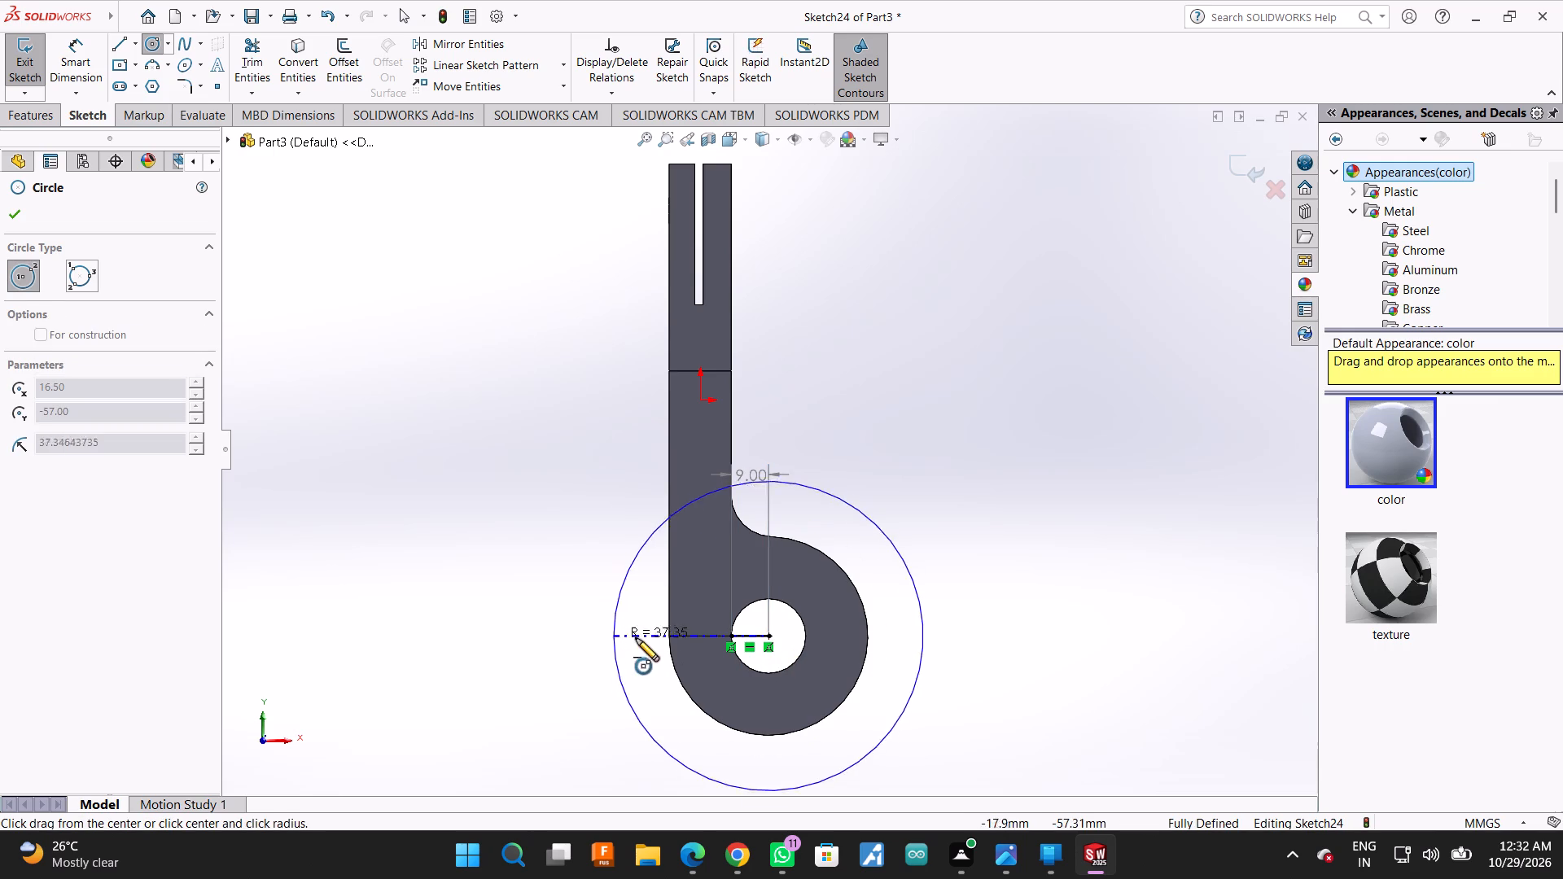
click(668, 643)
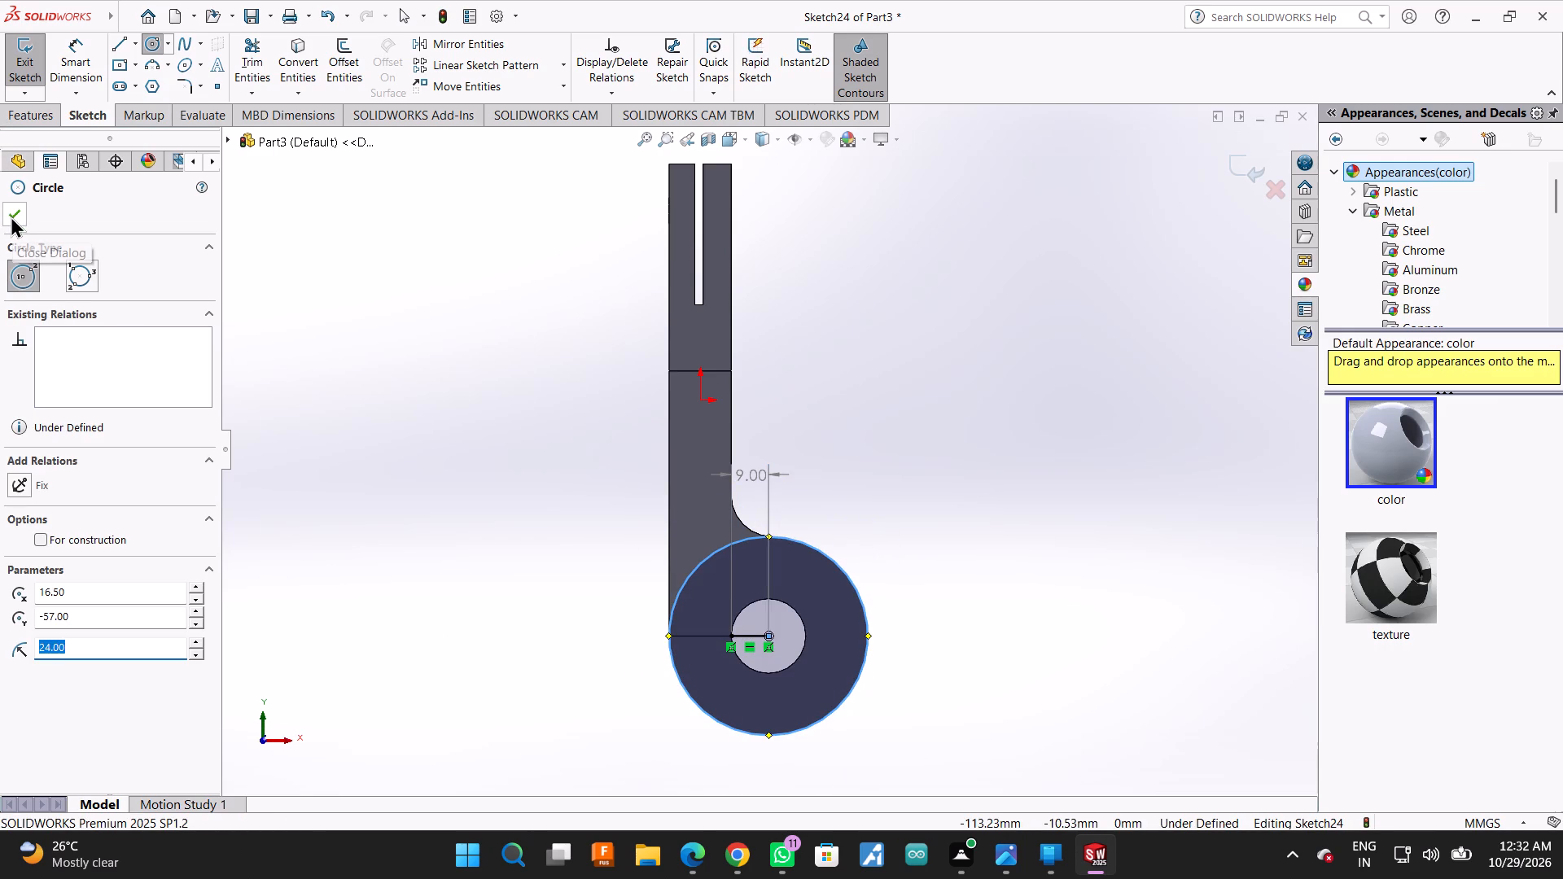
click(86, 33)
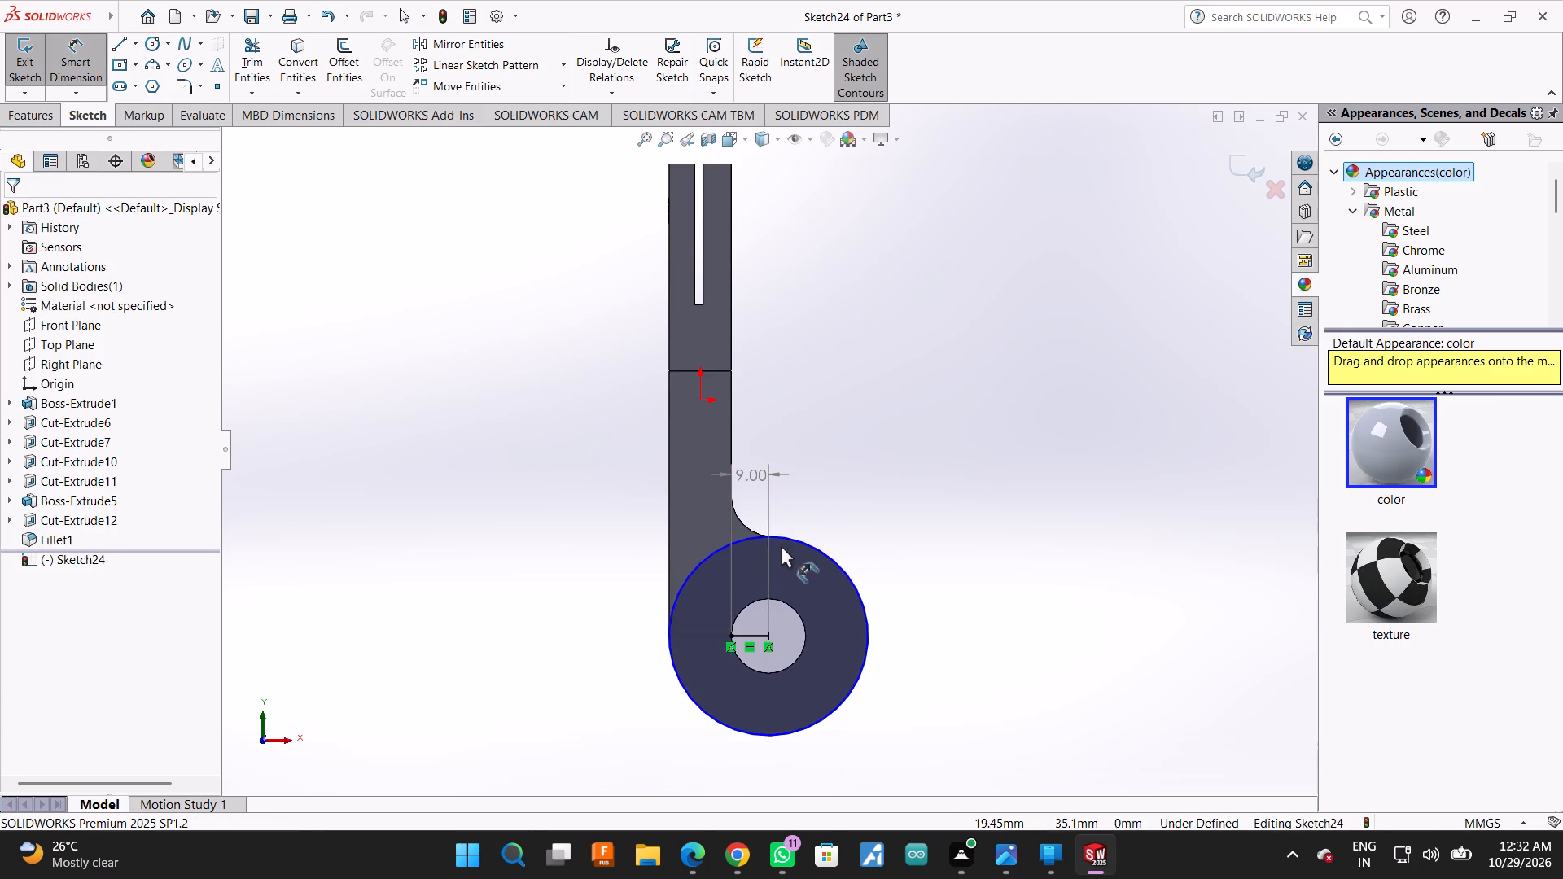
click(795, 540)
click(924, 423)
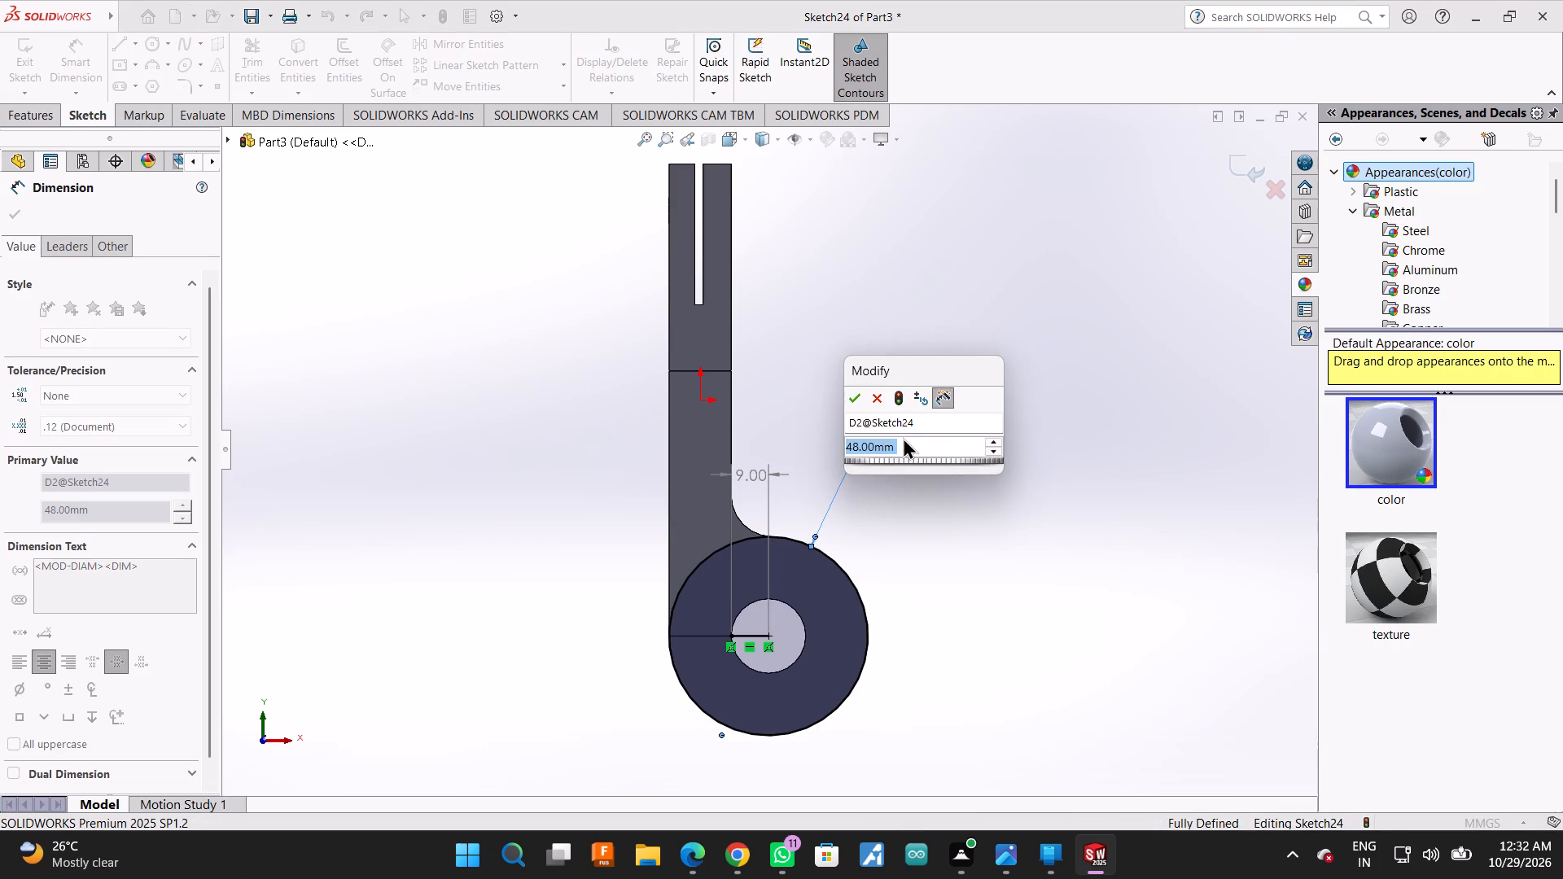
key(Return)
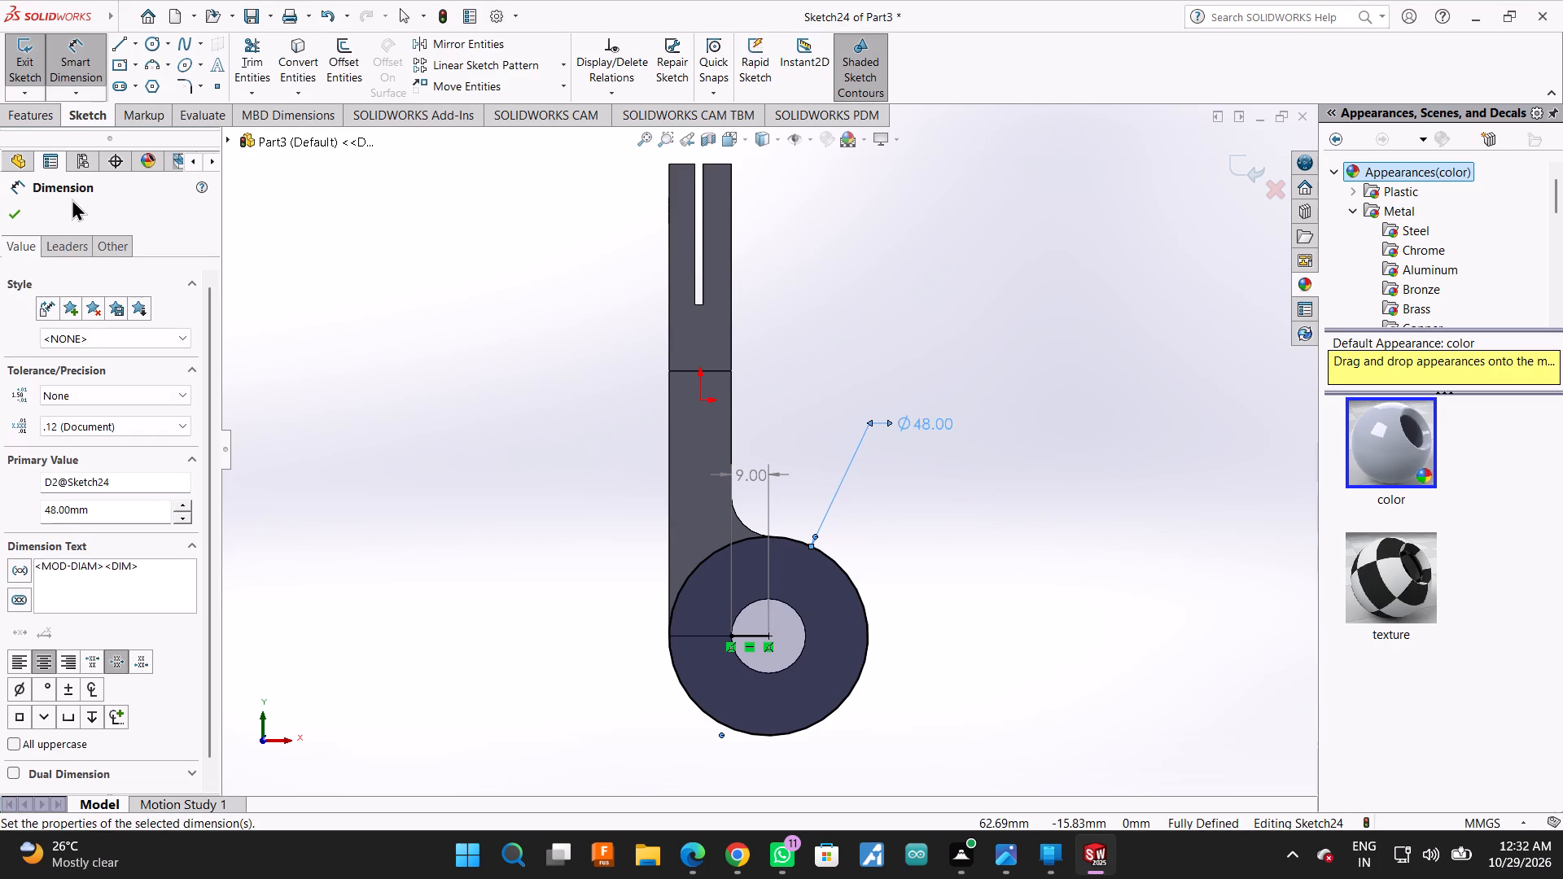
click(23, 207)
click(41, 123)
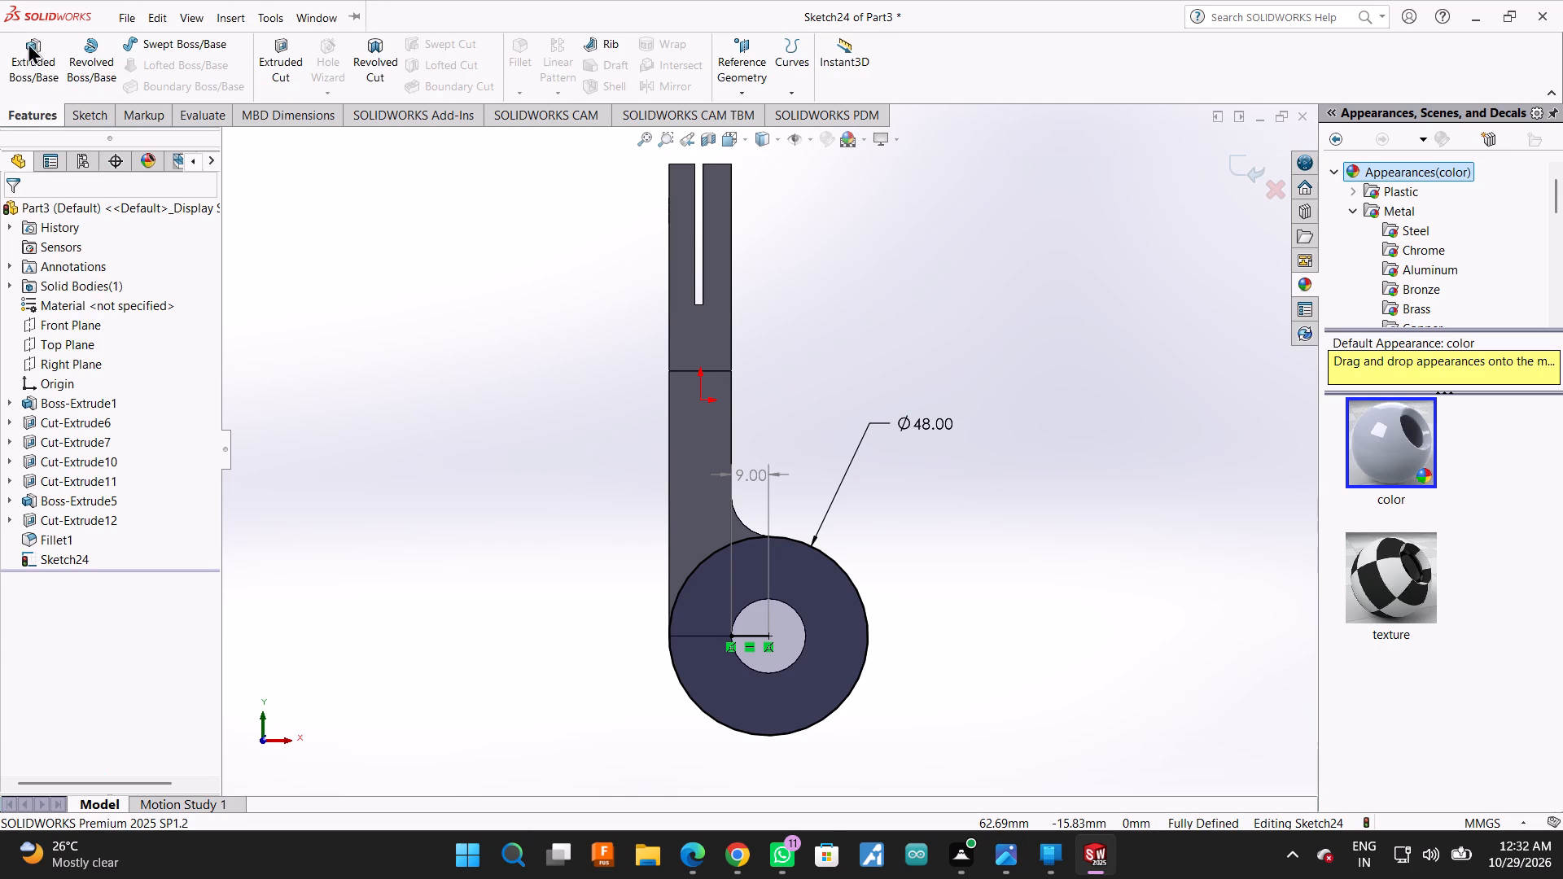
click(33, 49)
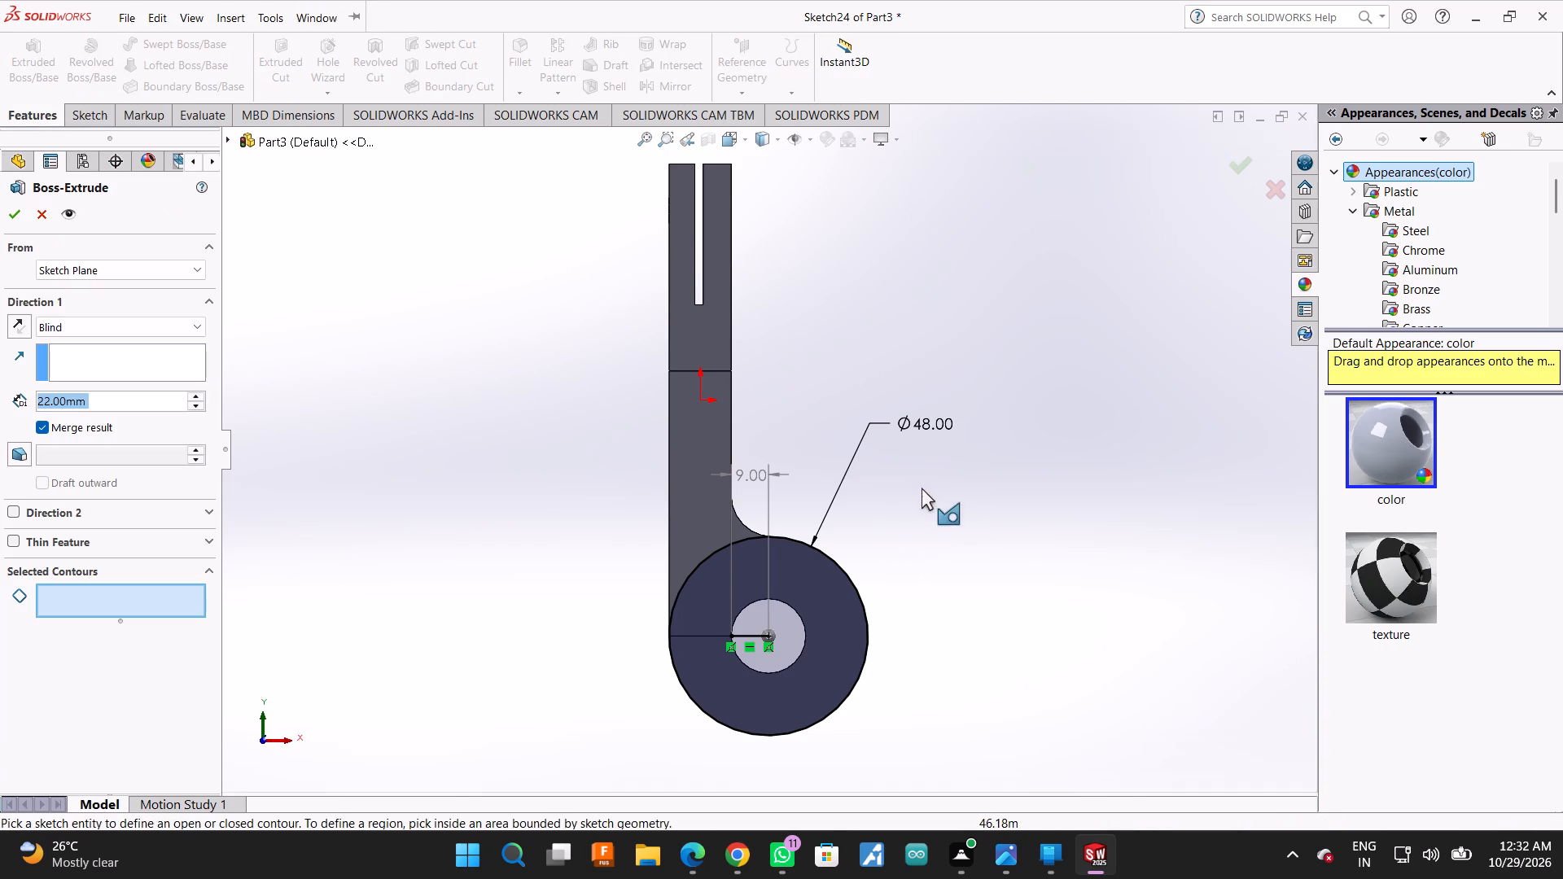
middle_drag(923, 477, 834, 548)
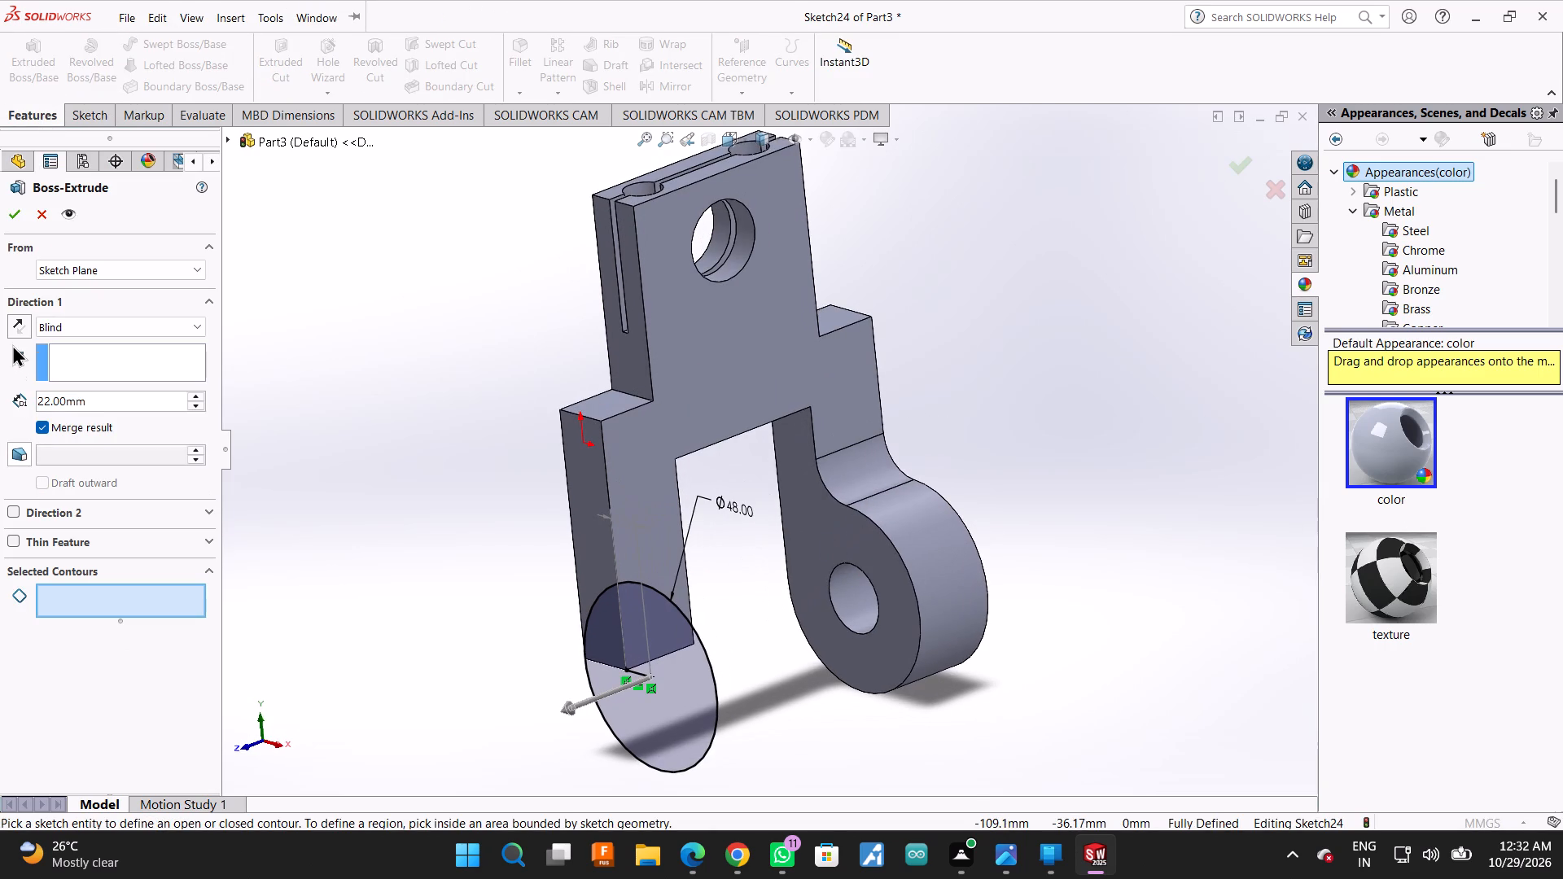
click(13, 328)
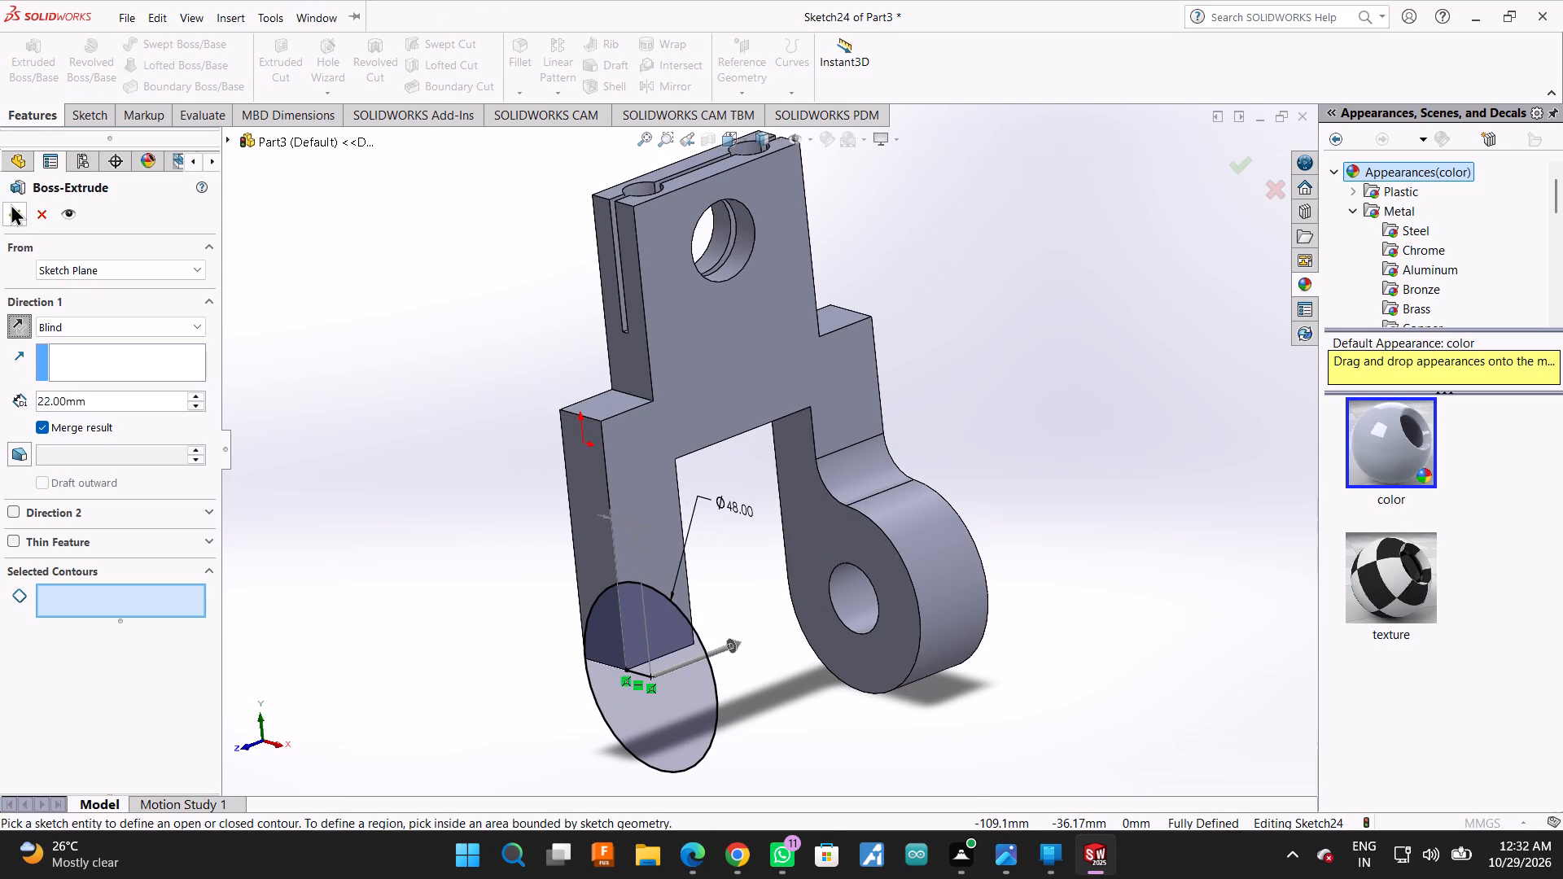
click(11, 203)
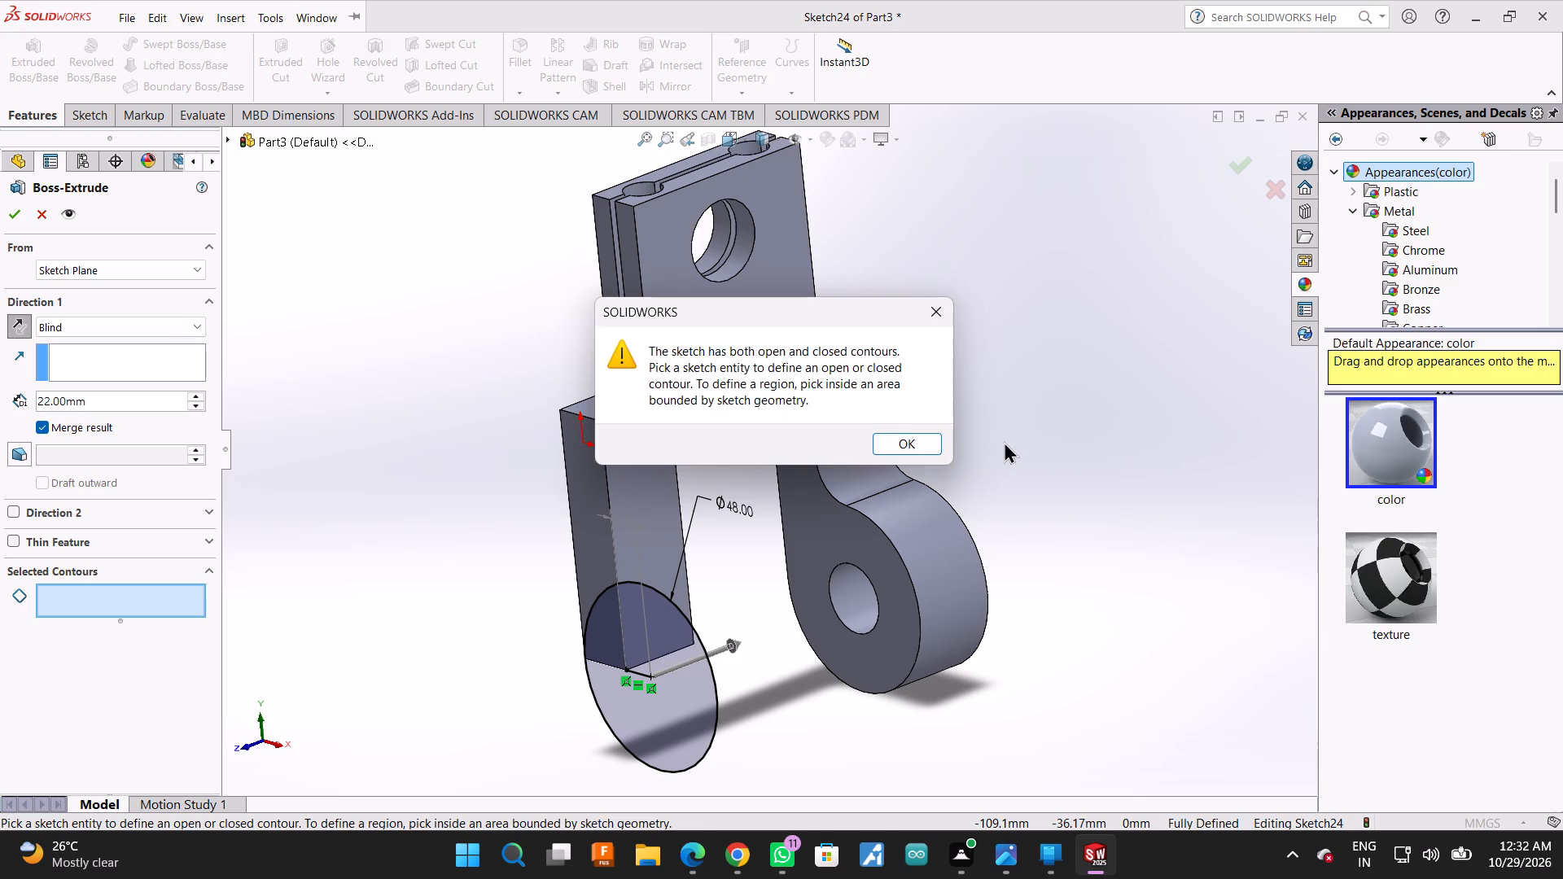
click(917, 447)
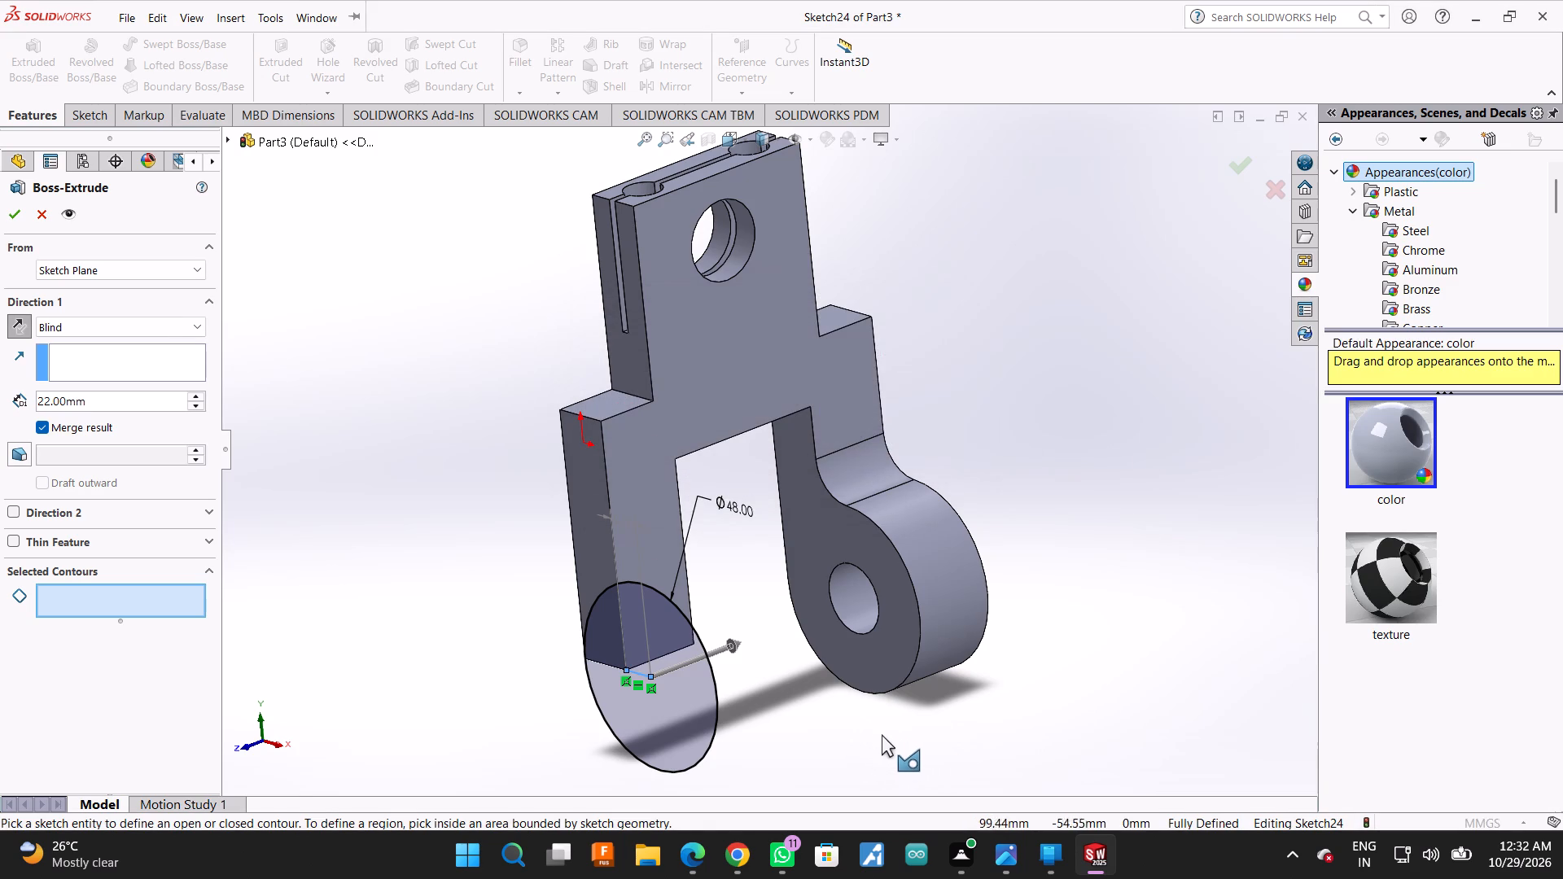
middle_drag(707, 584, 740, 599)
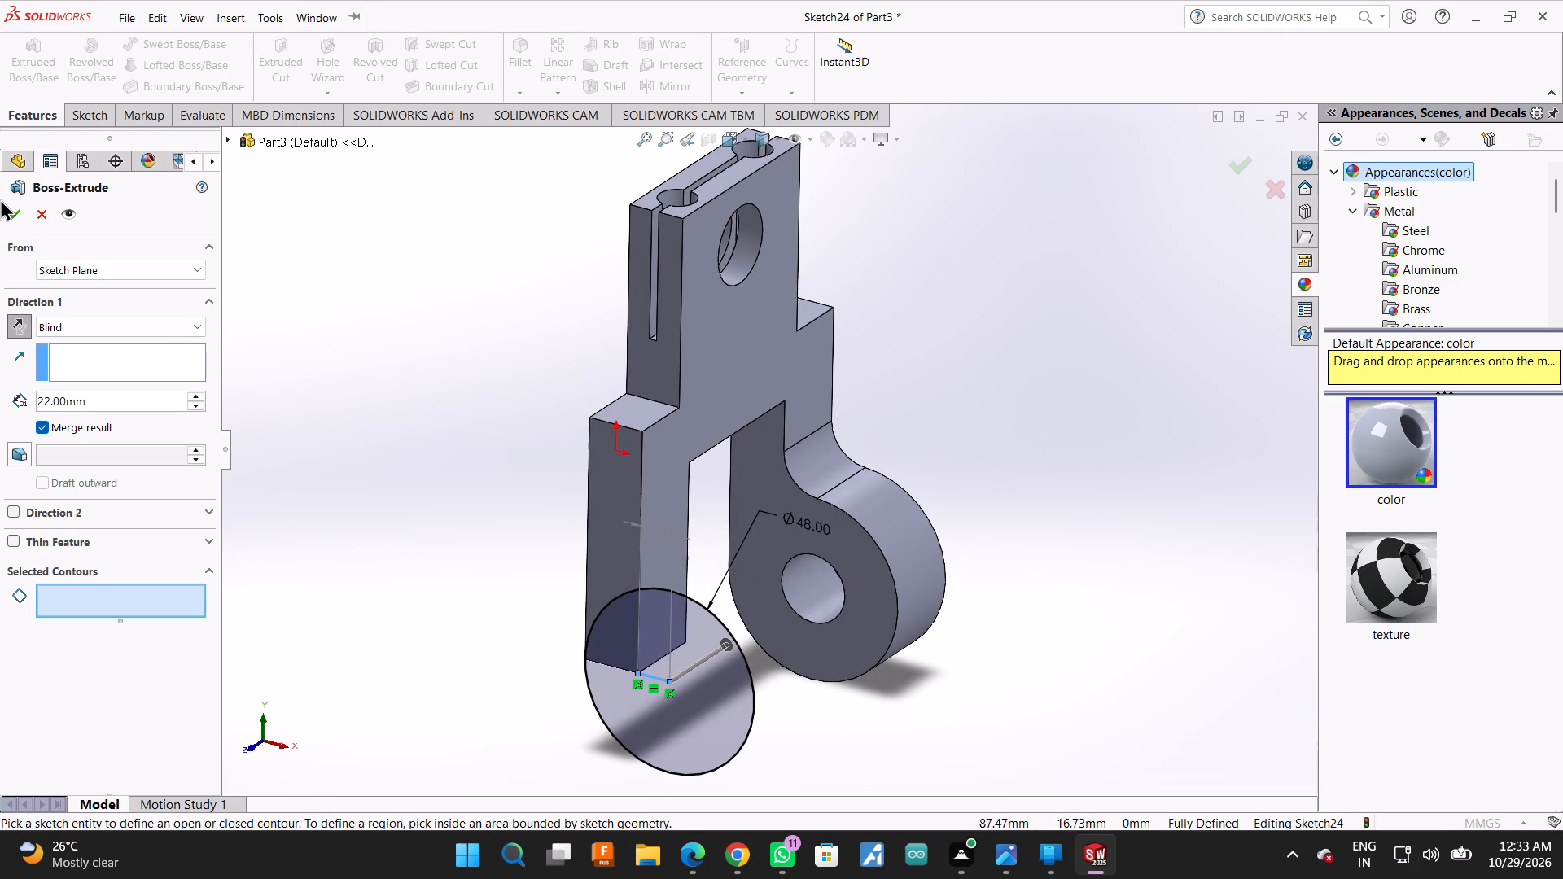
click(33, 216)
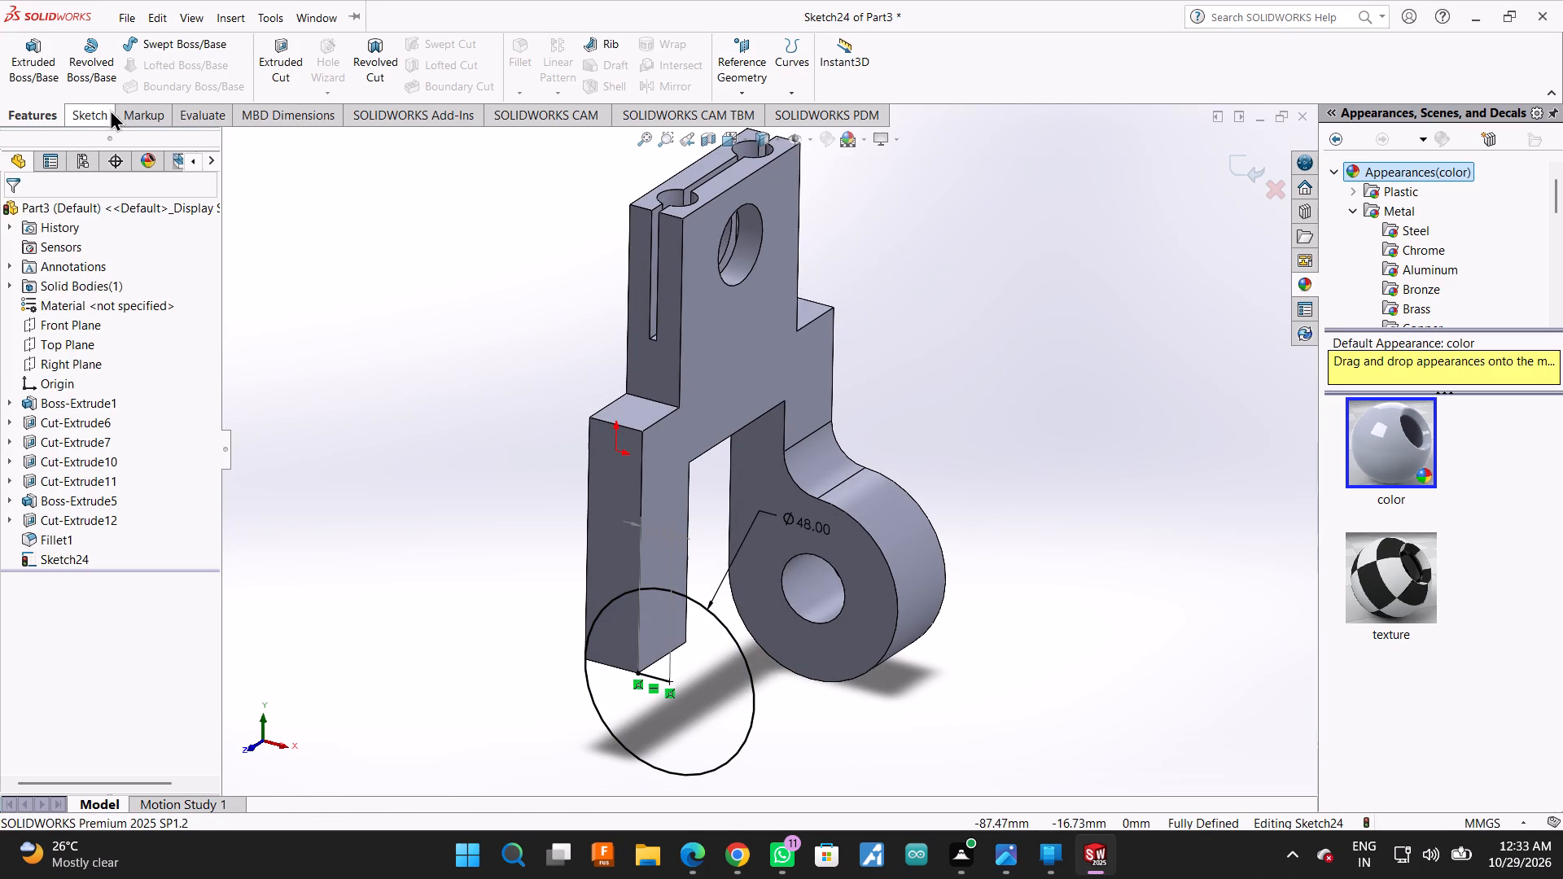
Trim the 9 mm horizontal line out of the sketch, leaving only the 48 mm circle.
drag(104, 115, 99, 122)
drag(258, 44, 259, 60)
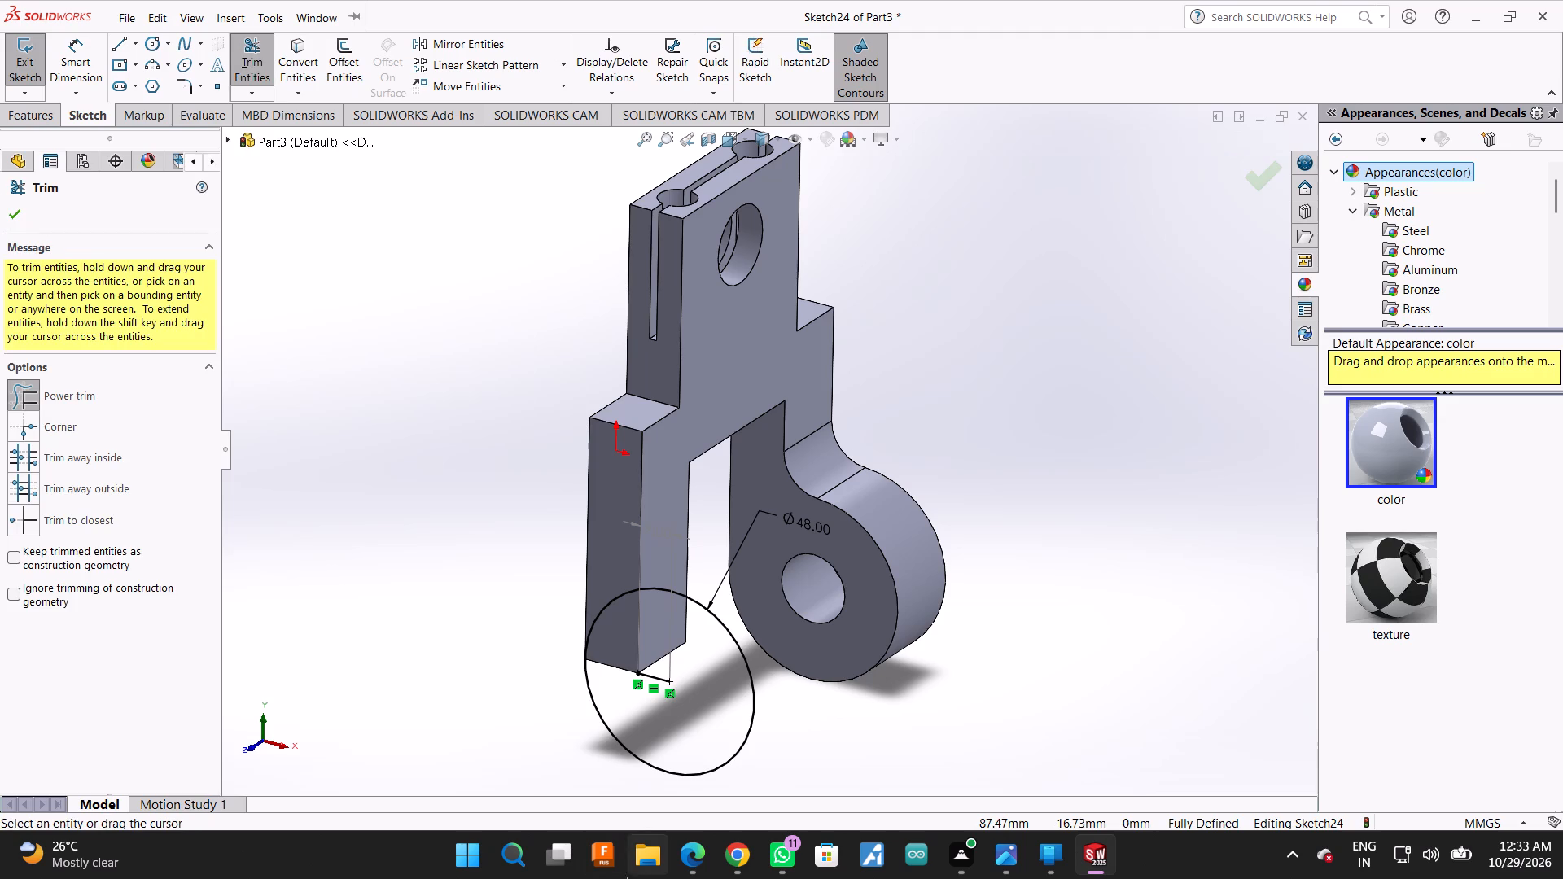
scroll(627, 877, down, 5)
scroll(685, 715, down, 4)
click(659, 543)
drag(659, 548, 650, 619)
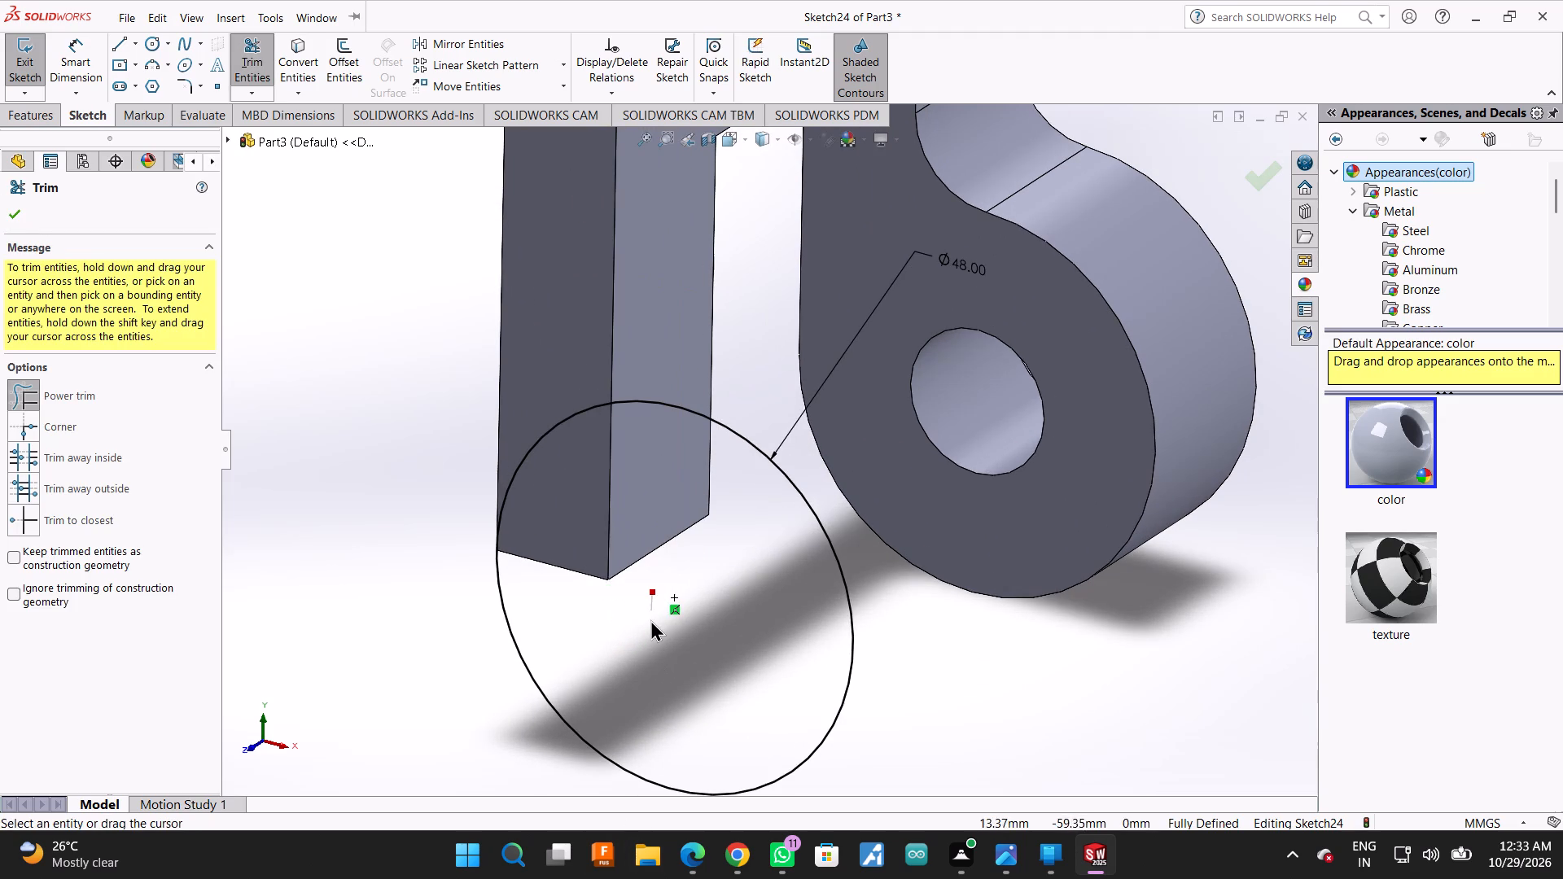
drag(650, 619, 650, 621)
scroll(1232, 667, up, 3)
middle_drag(1211, 647, 1178, 632)
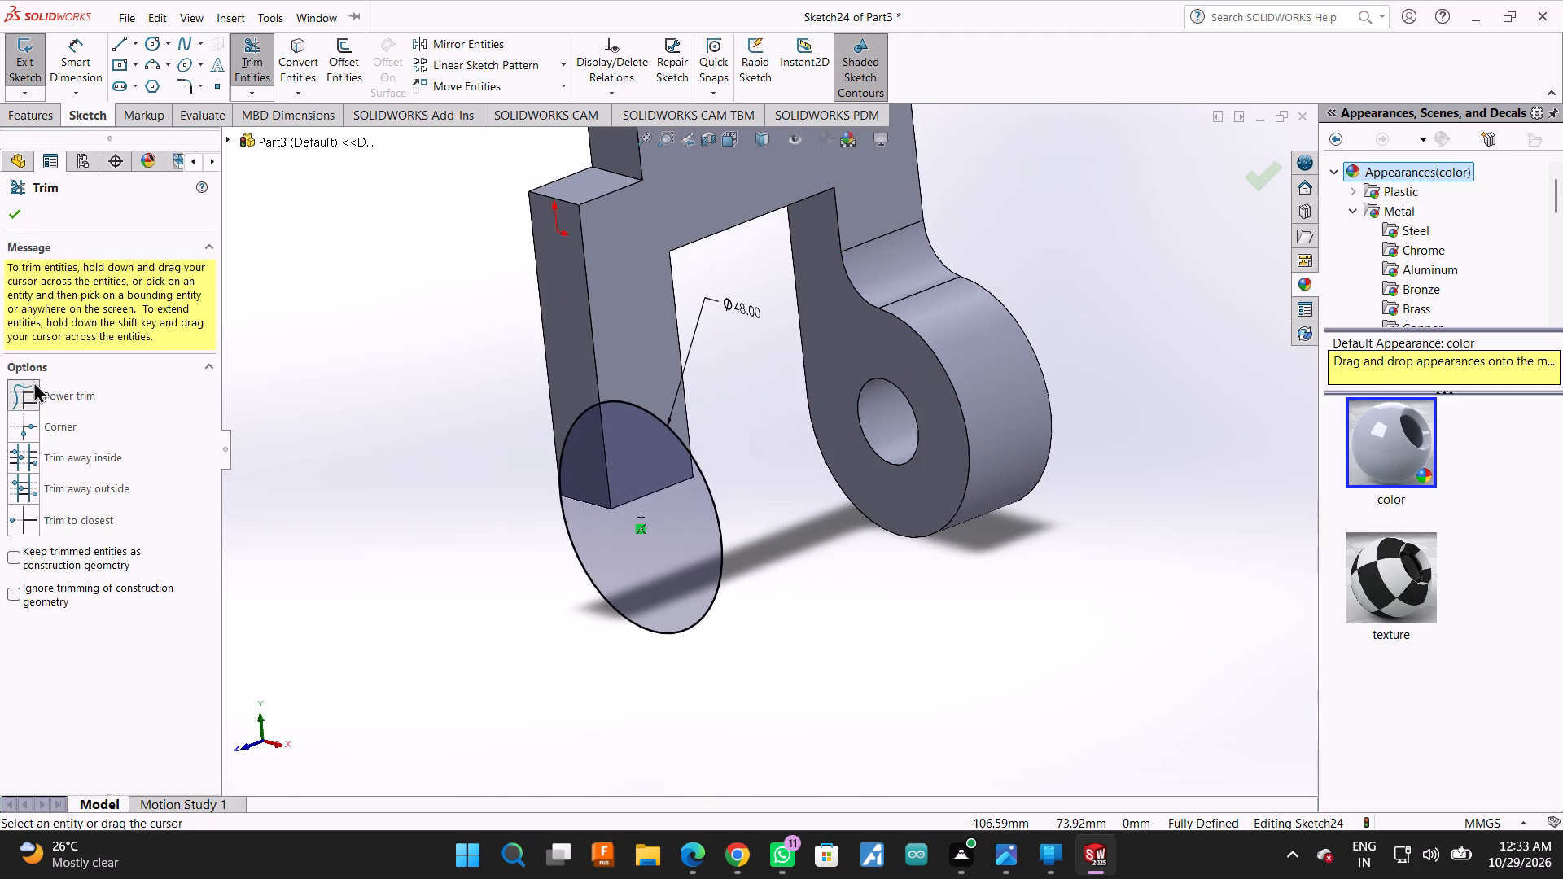
click(11, 226)
click(10, 217)
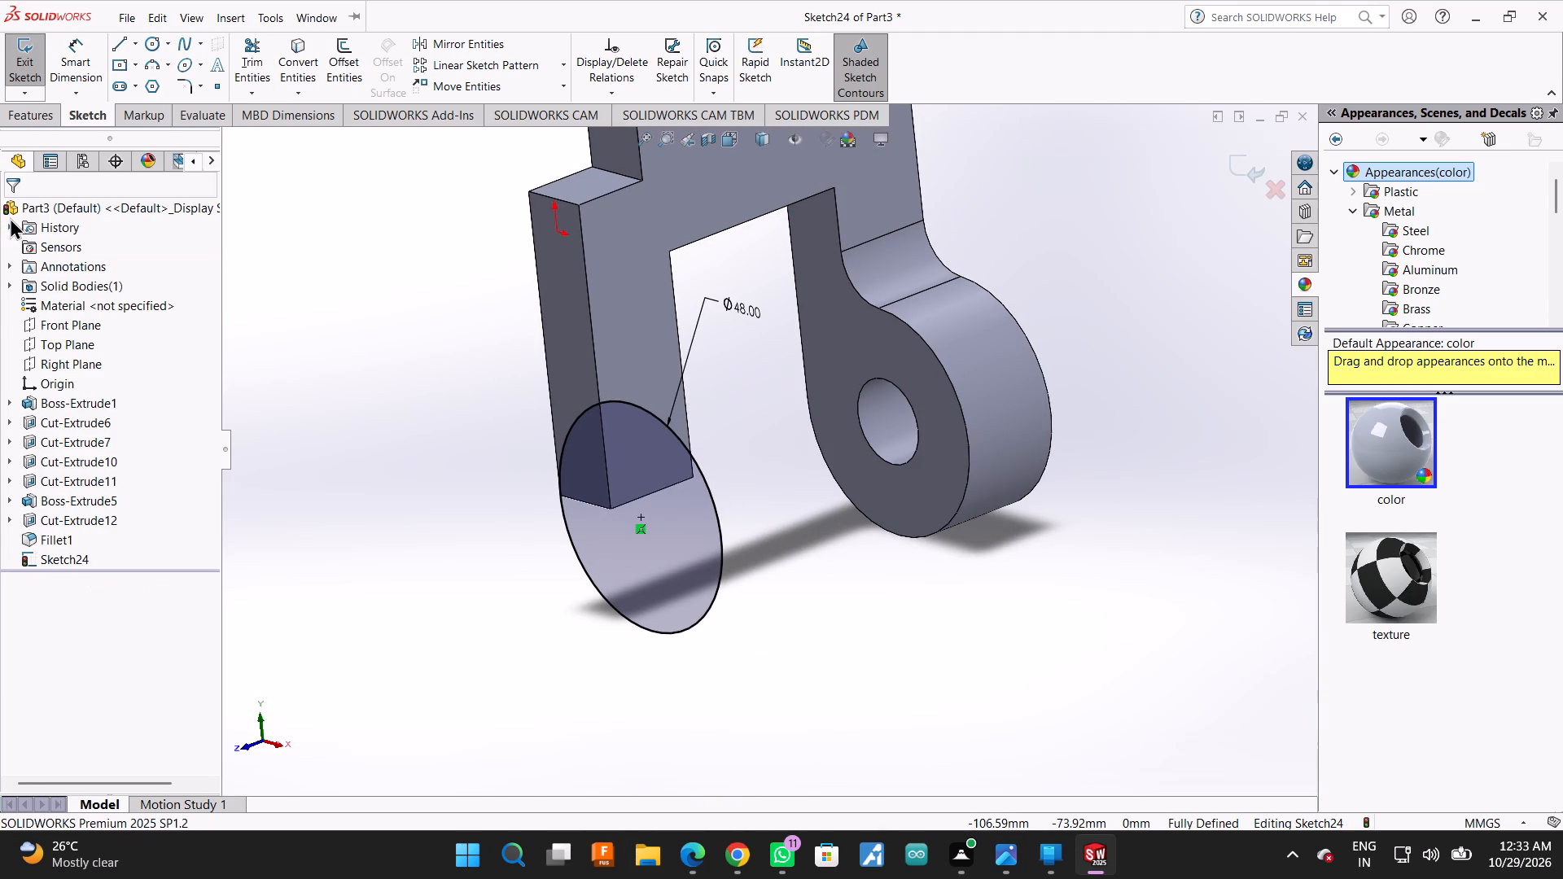
Extrude the 48 mm circle 22 mm in the reversed direction, inward from the leg's outer face, merged with the body.
click(77, 49)
click(15, 109)
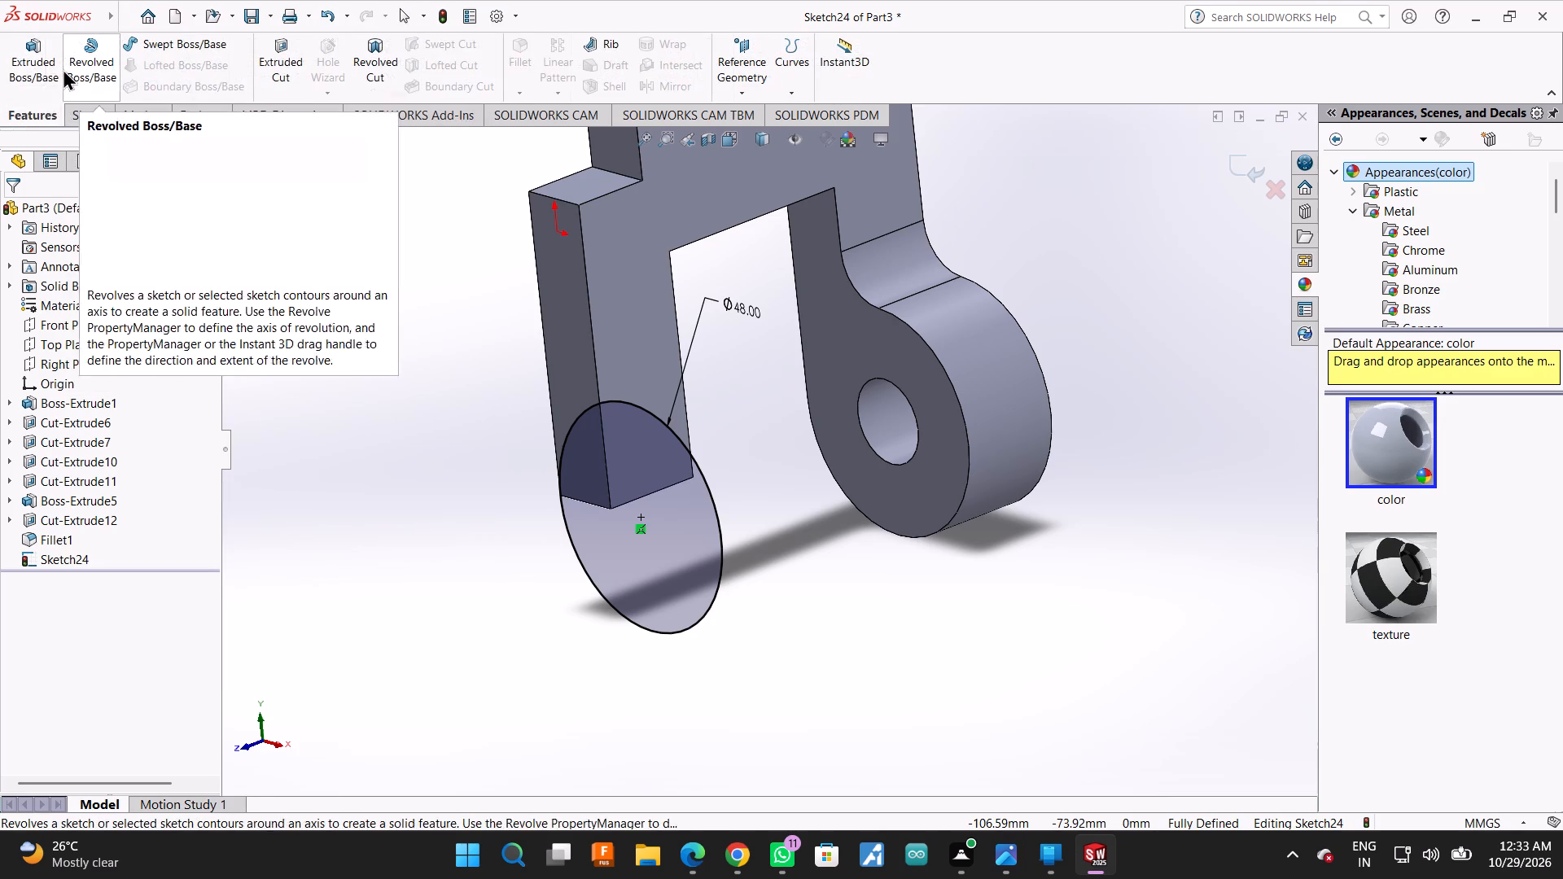
click(34, 63)
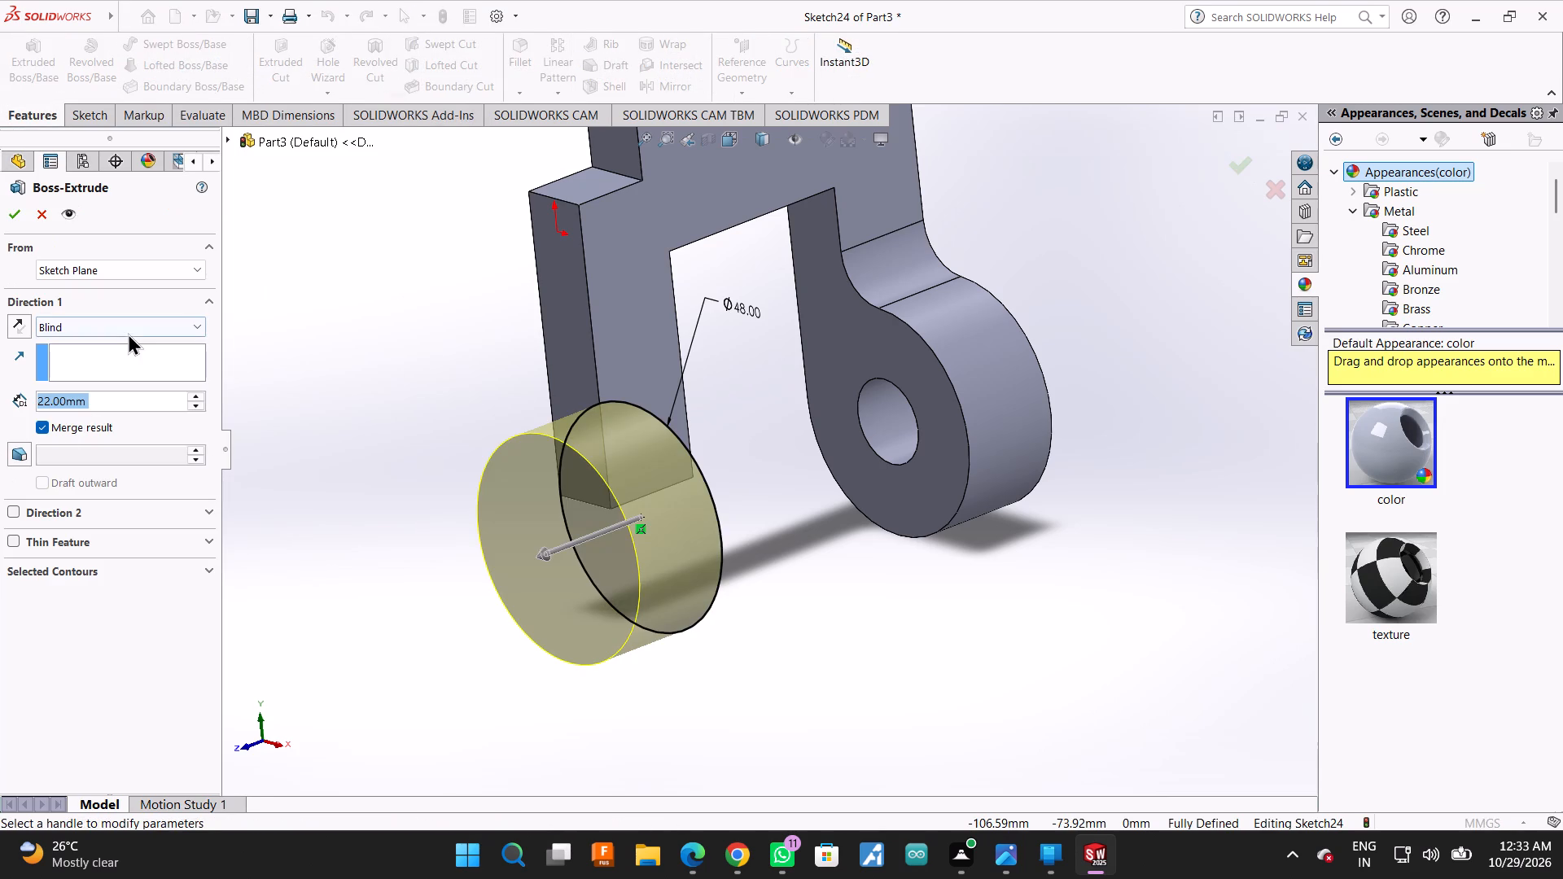
click(11, 323)
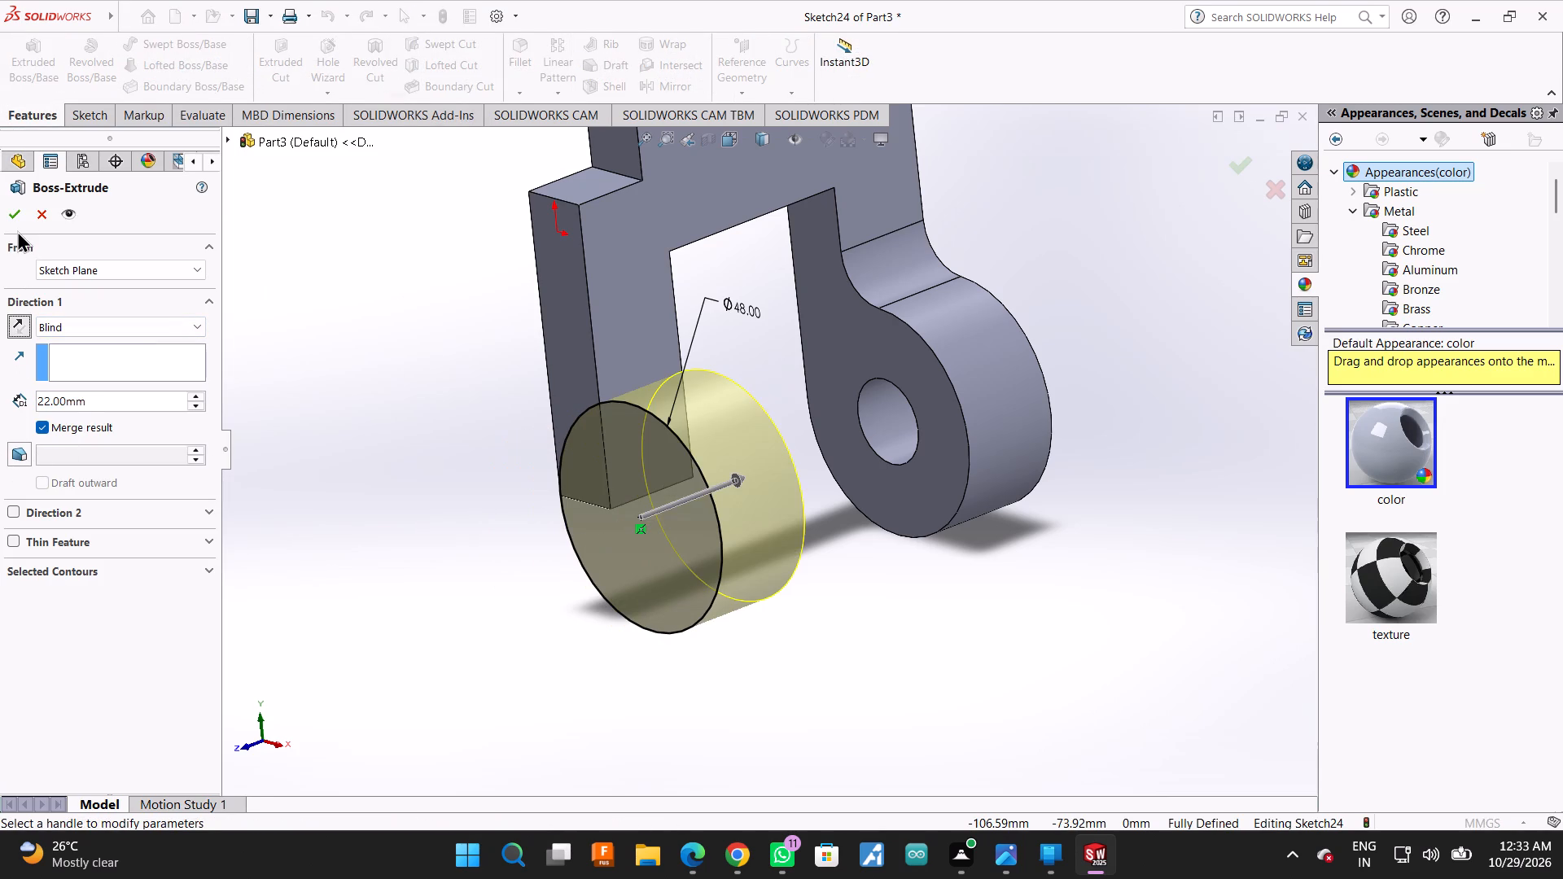
click(15, 219)
Sketch a circle on the leg's outer face, concentric with the new round boss, and dimension its diameter as 18 mm.
middle_drag(274, 490, 312, 510)
click(645, 517)
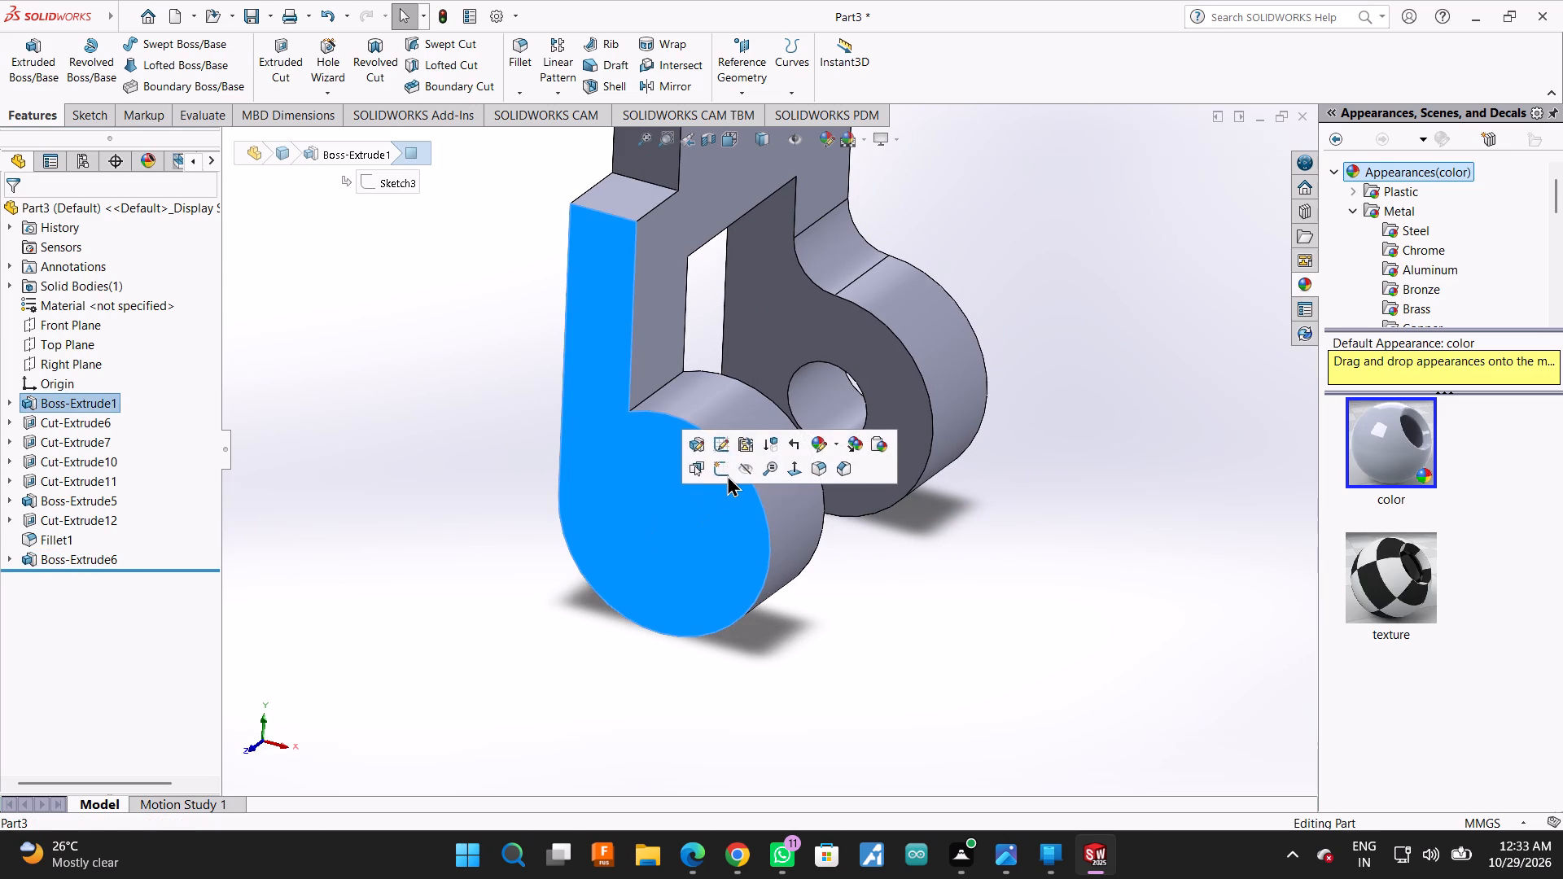
click(728, 474)
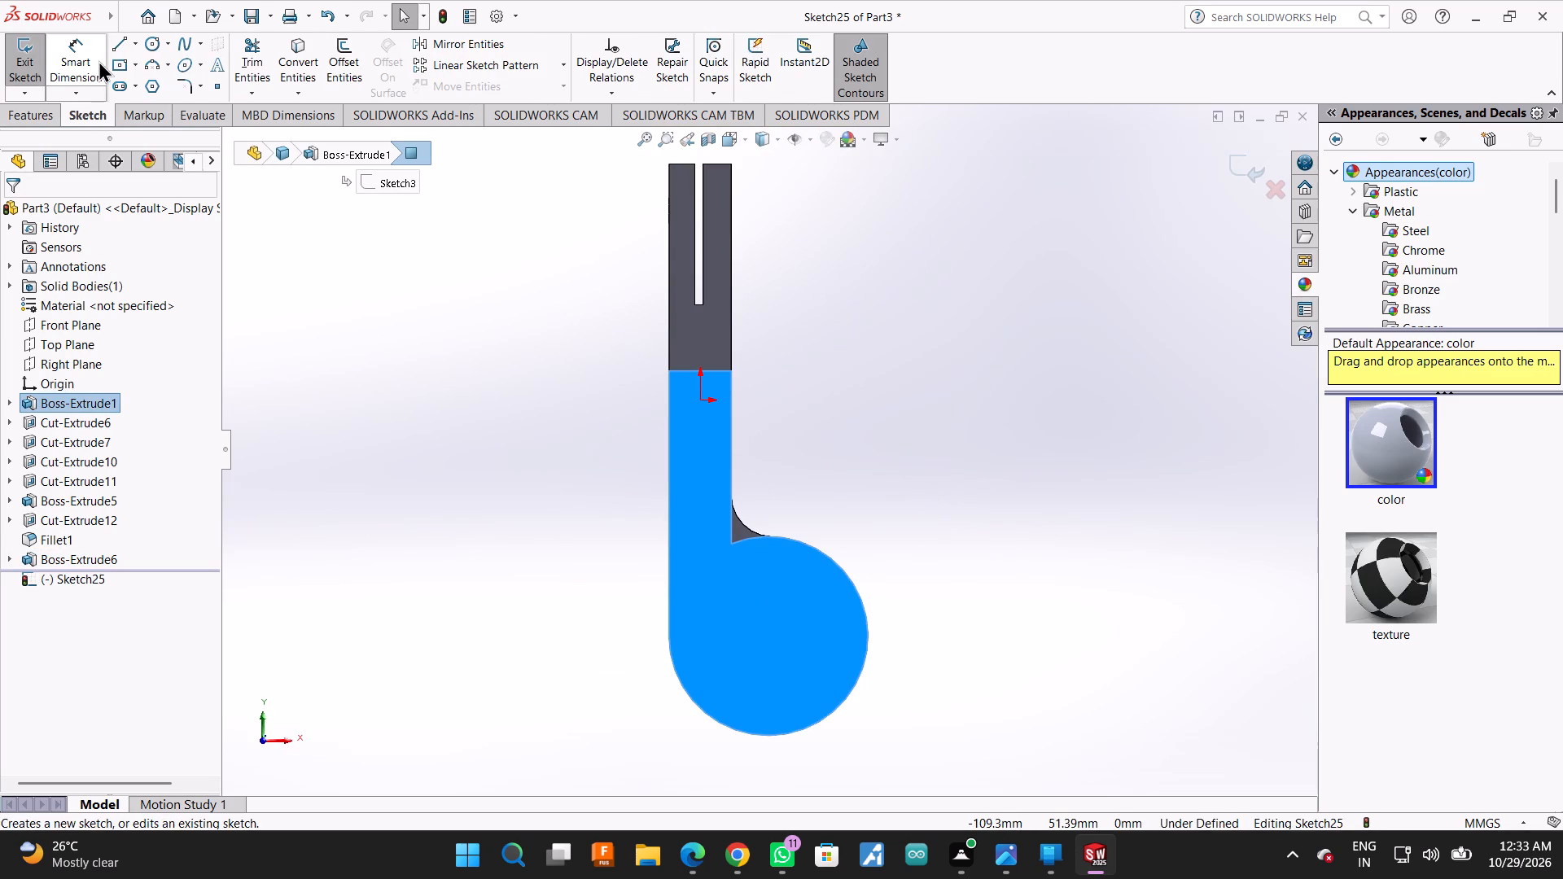
click(145, 44)
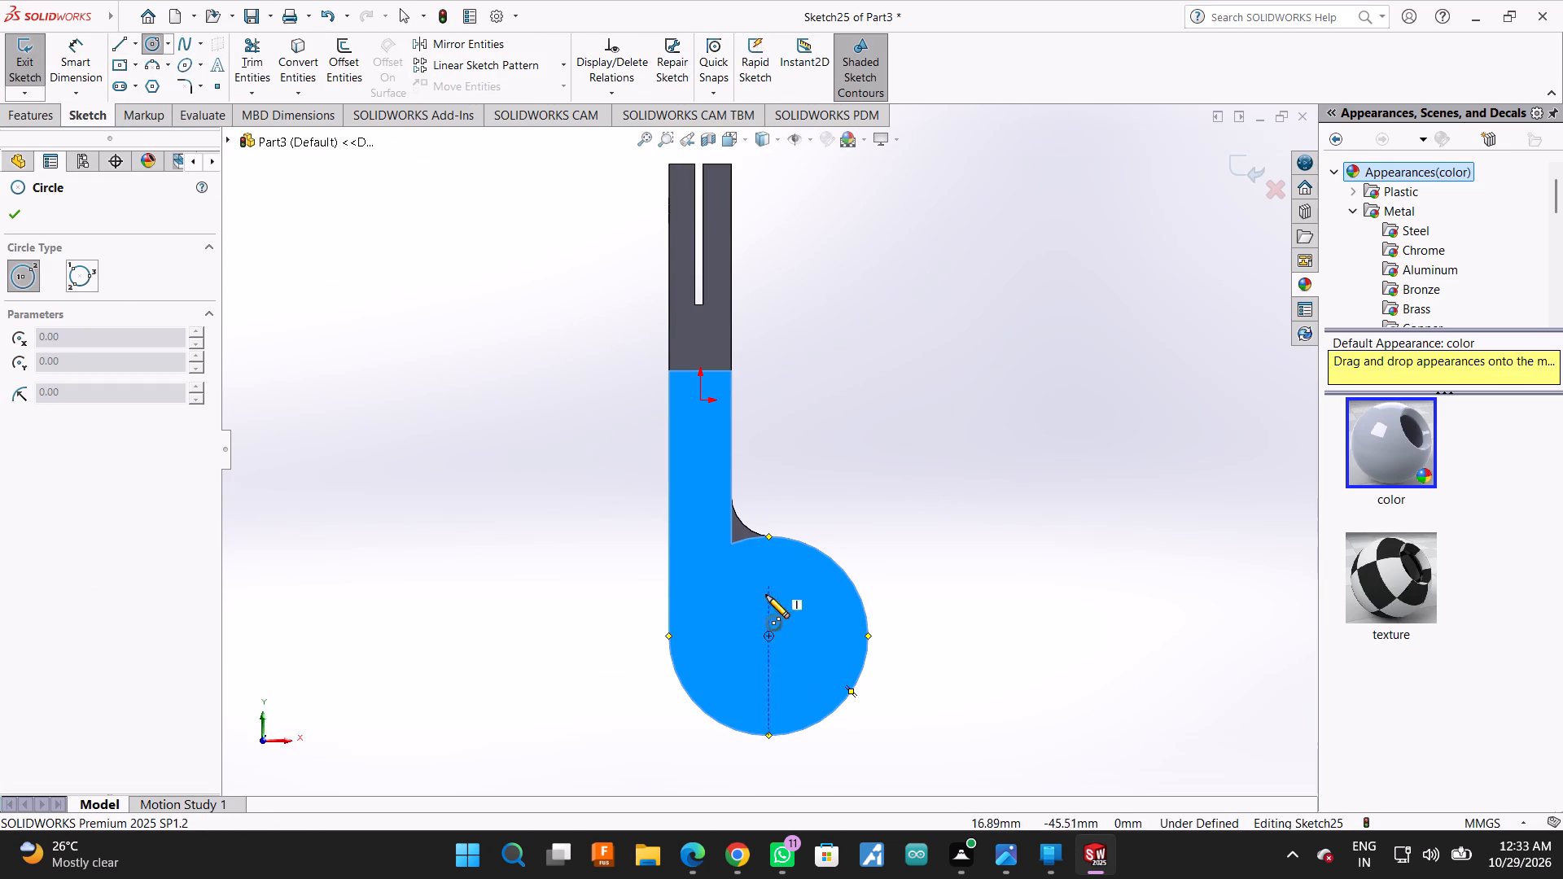
click(766, 636)
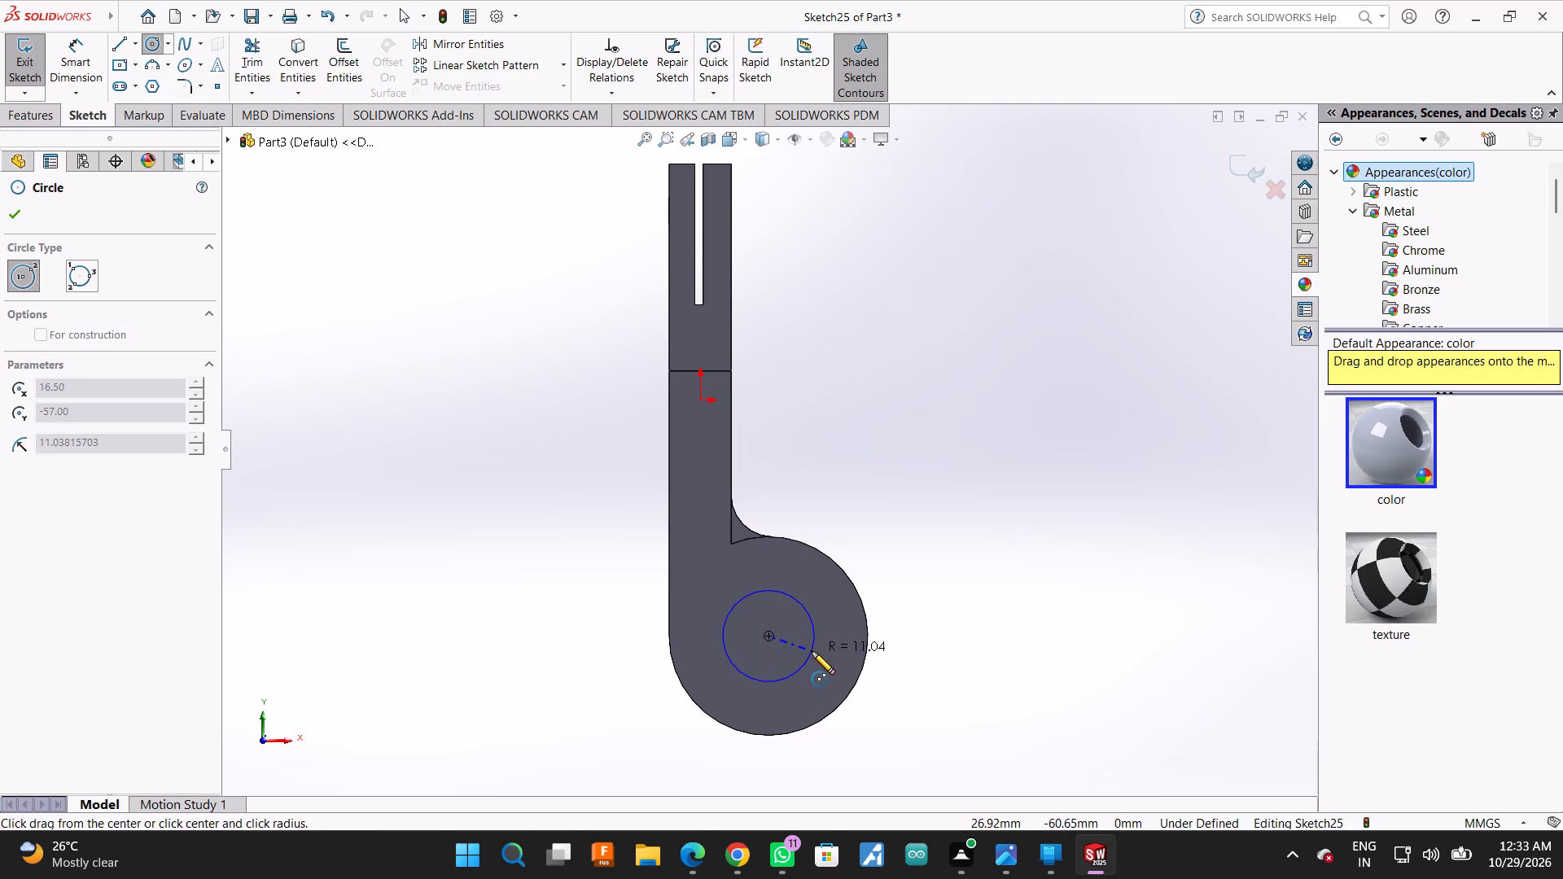
click(812, 651)
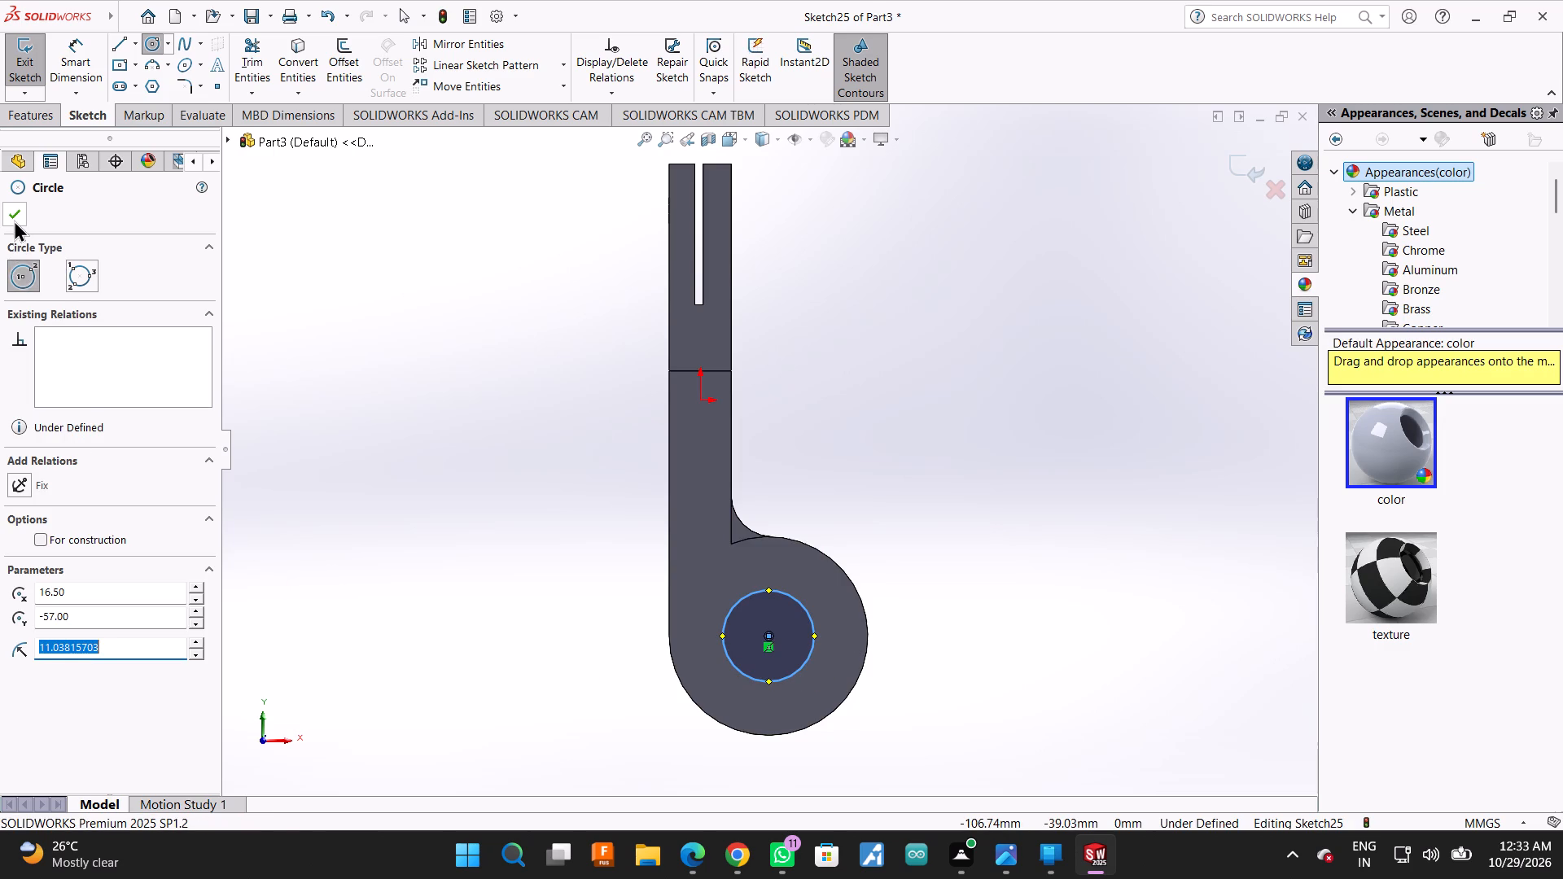
click(14, 218)
click(85, 63)
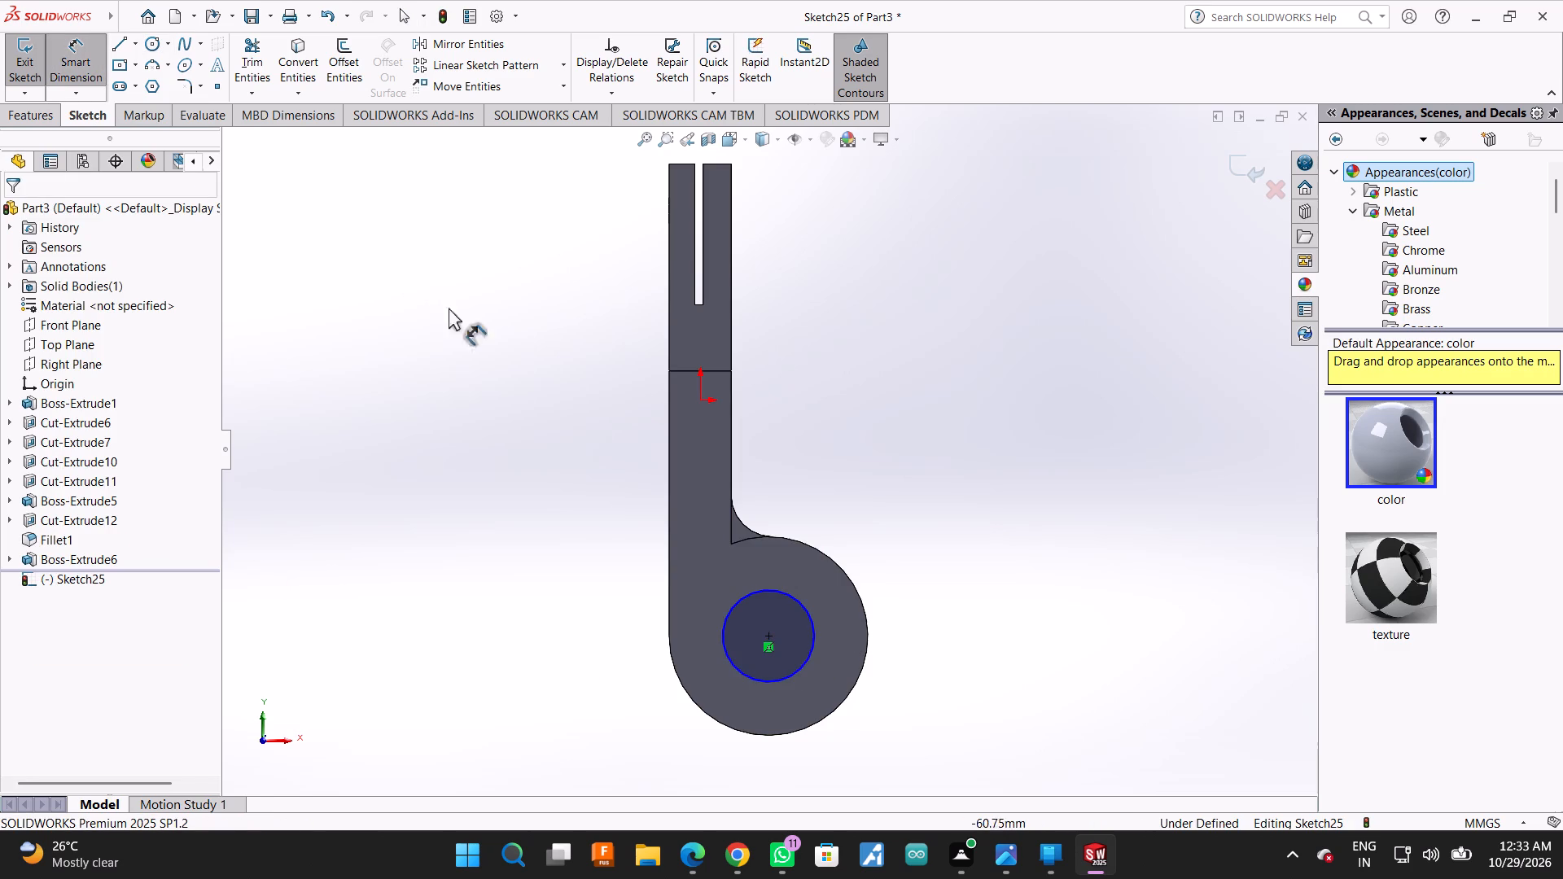
click(777, 595)
click(960, 430)
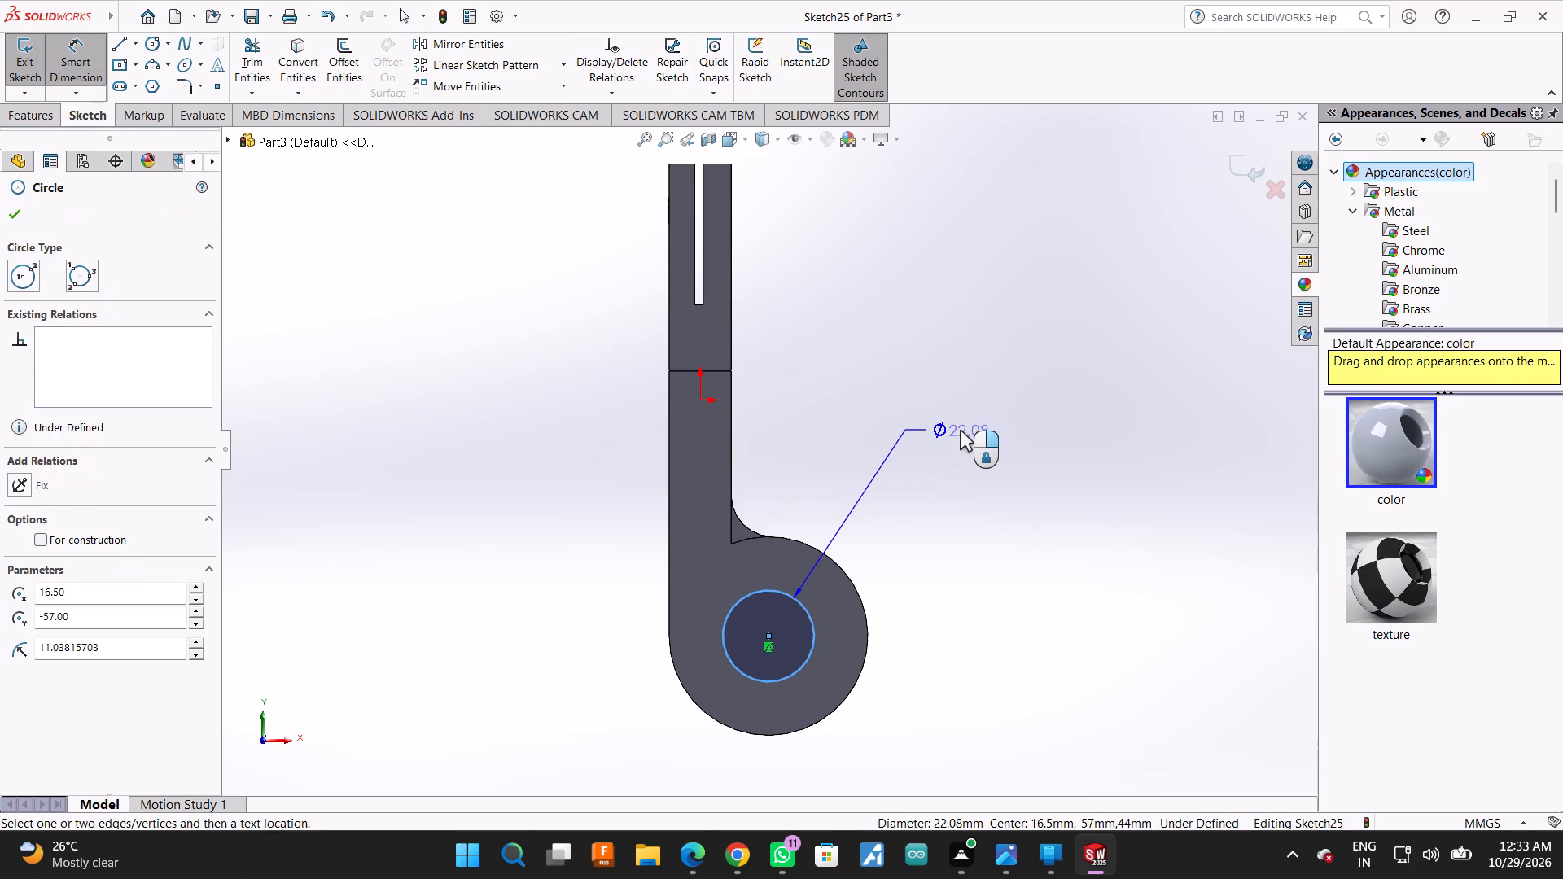
text(18)
key(Return)
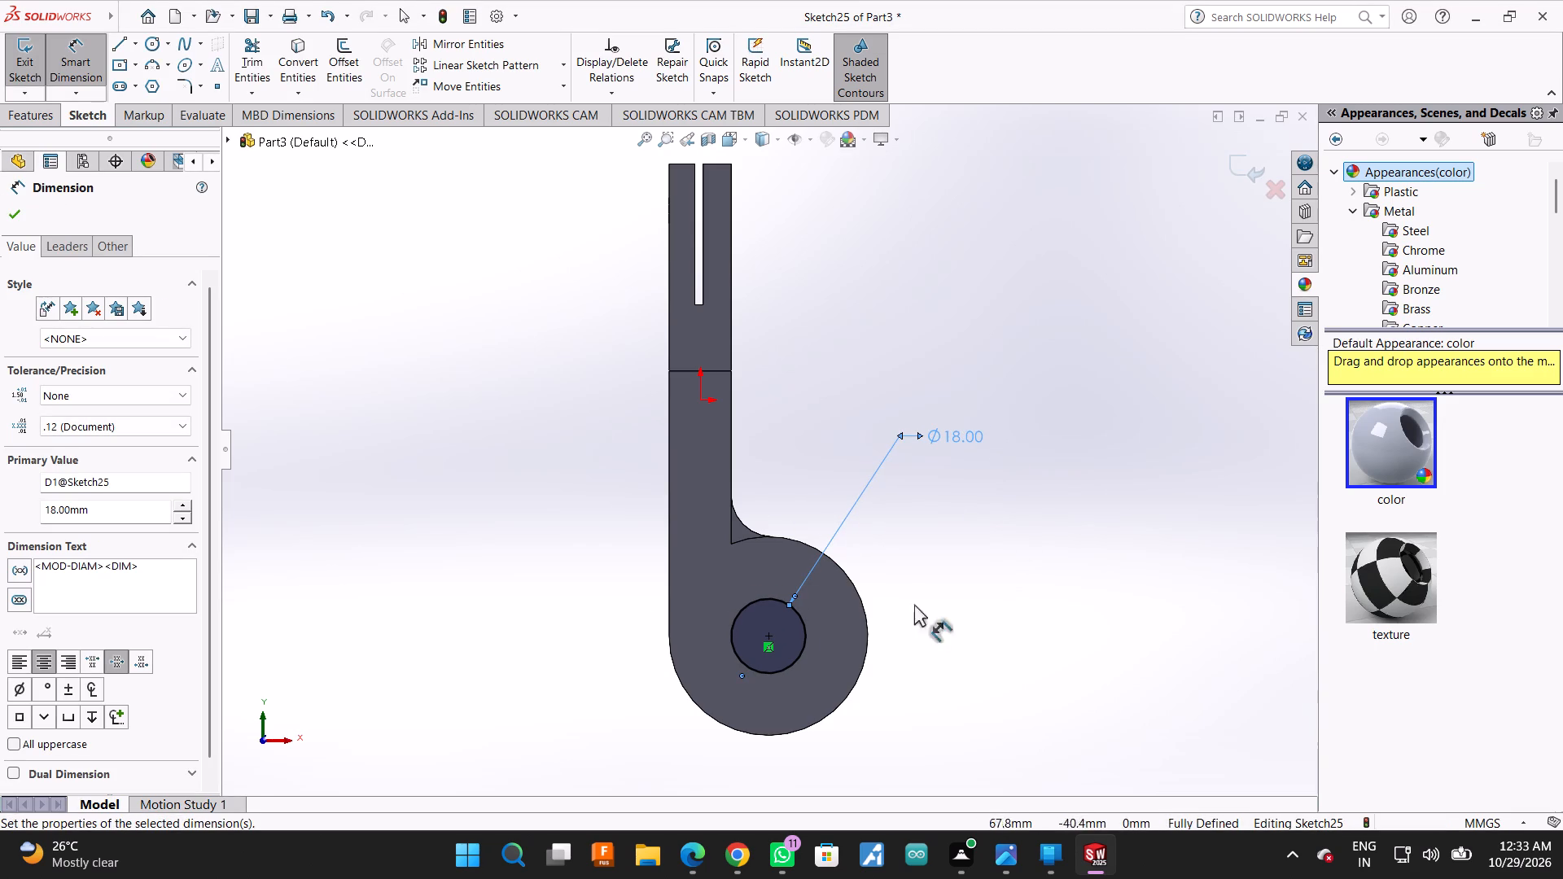
click(15, 206)
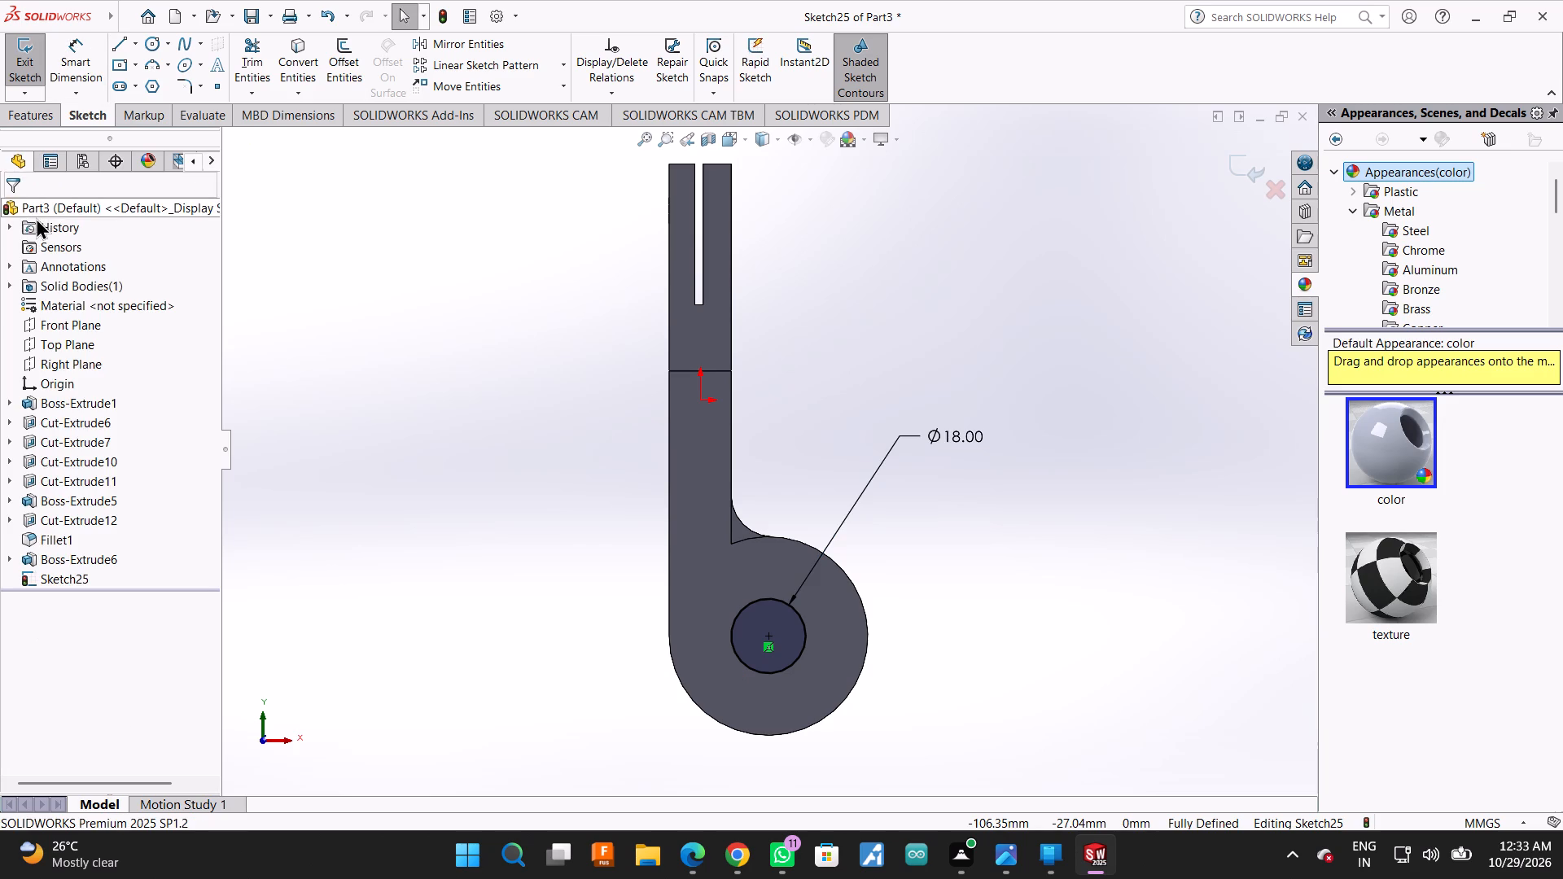
Cut-extrude the 18 mm circle 22 mm deep through the round boss.
click(21, 124)
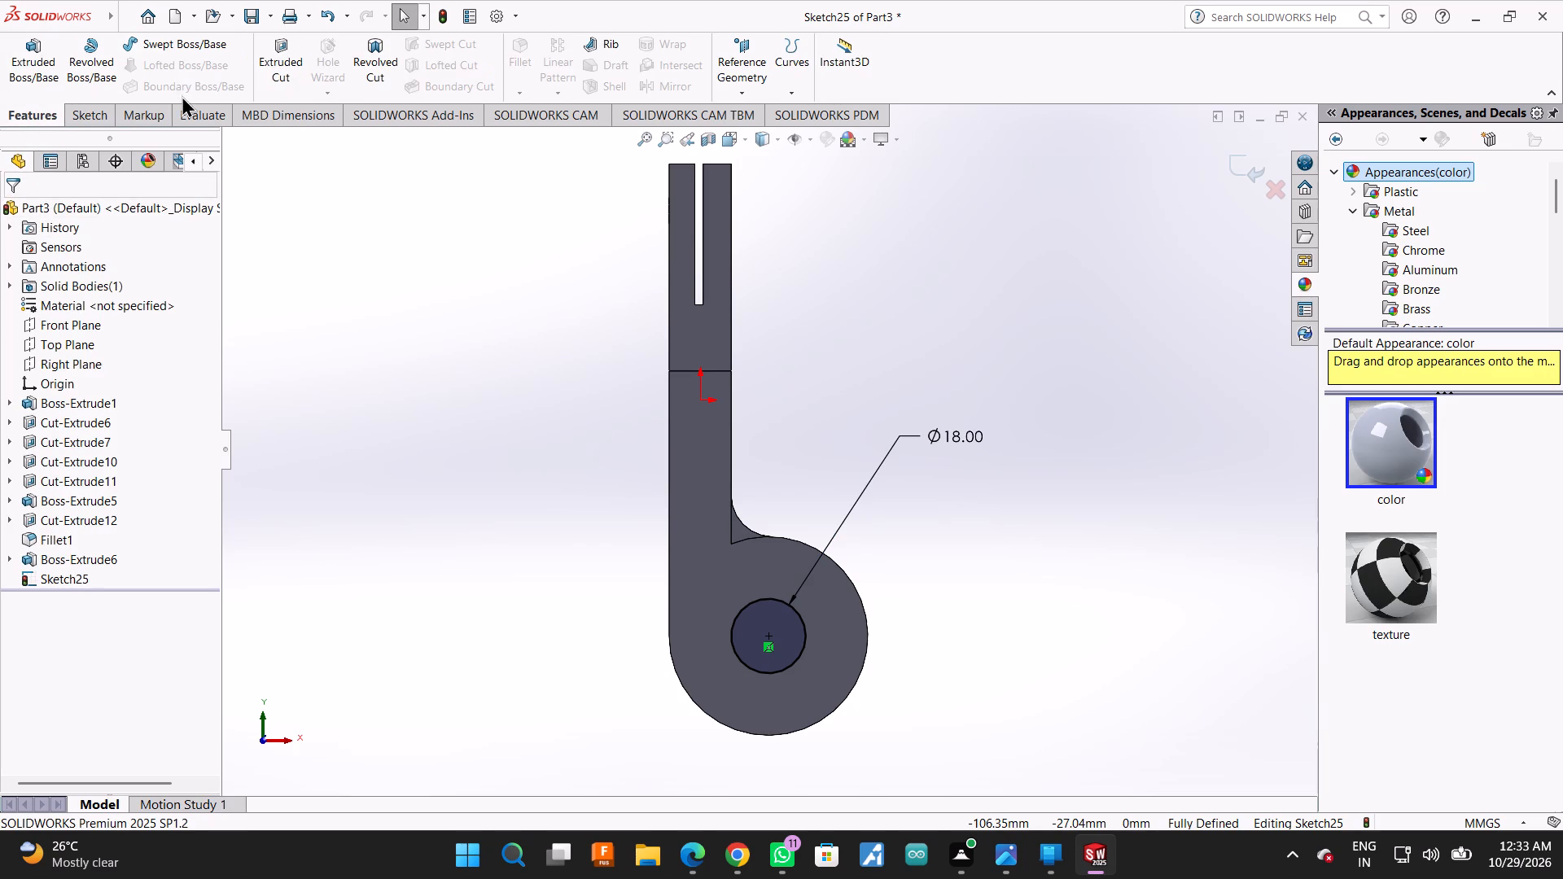
click(268, 61)
middle_drag(1019, 326, 930, 435)
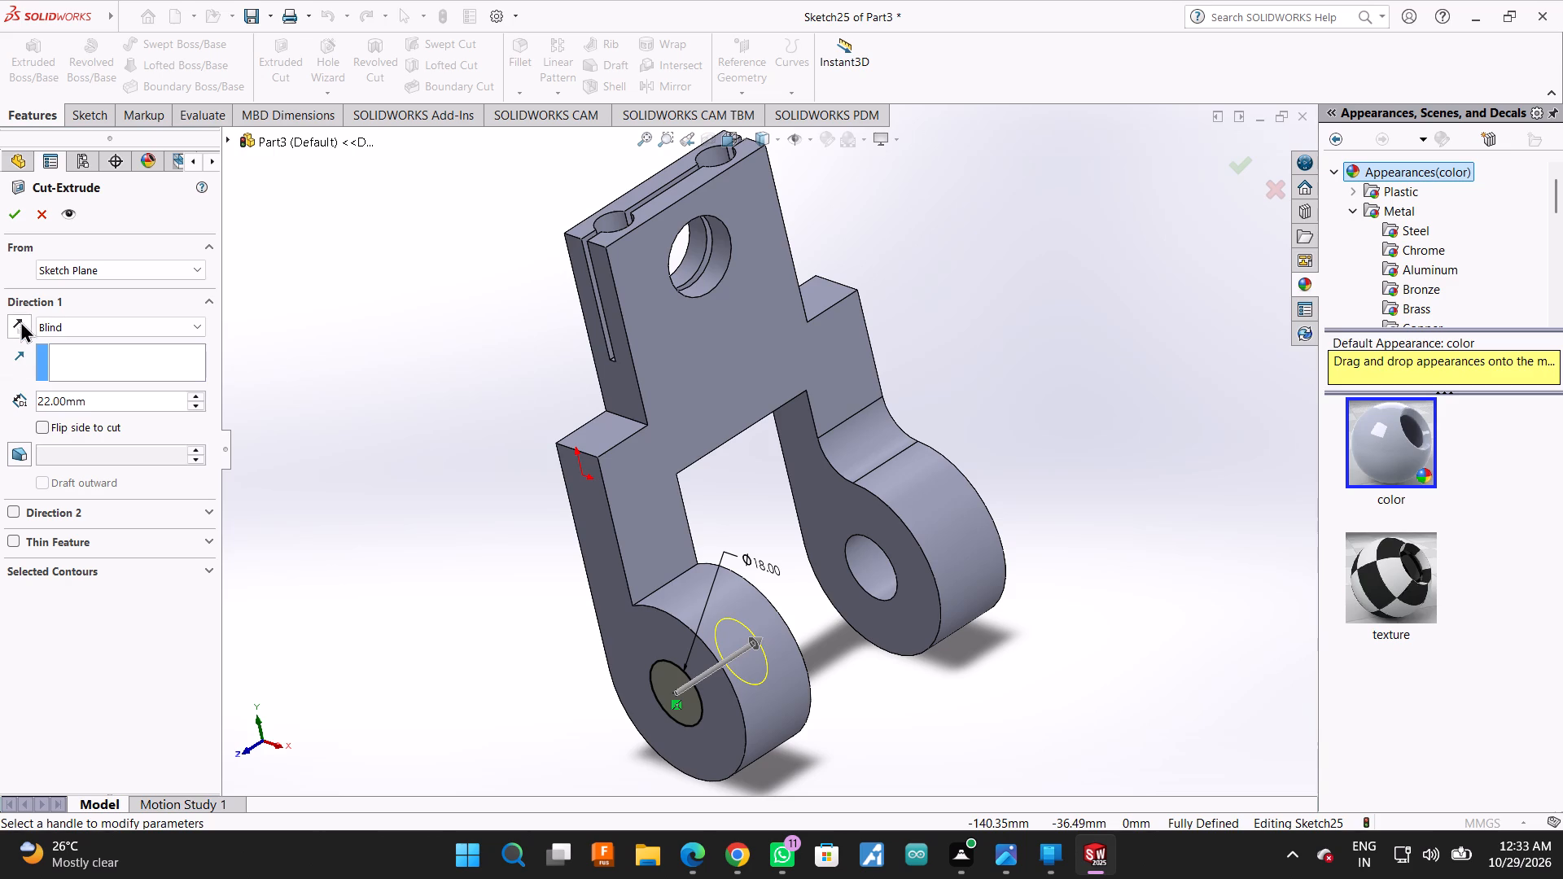
click(15, 216)
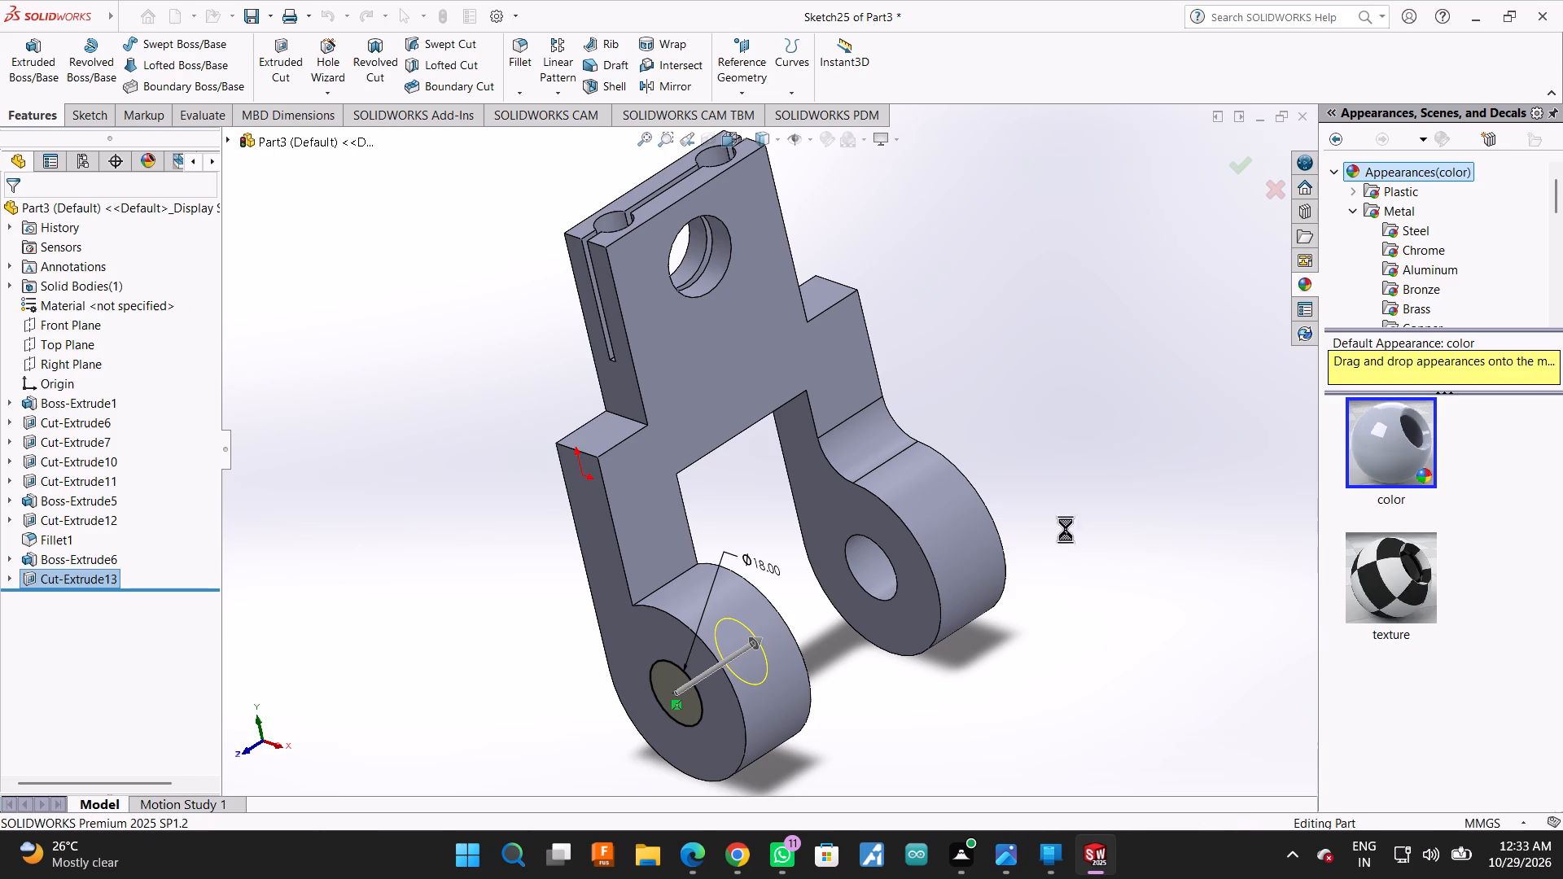
Fillet the inside edge where this leg meets the top of its round boss with a 10 mm radius.
scroll(1066, 529, down, 1)
middle_drag(1066, 529, 1010, 556)
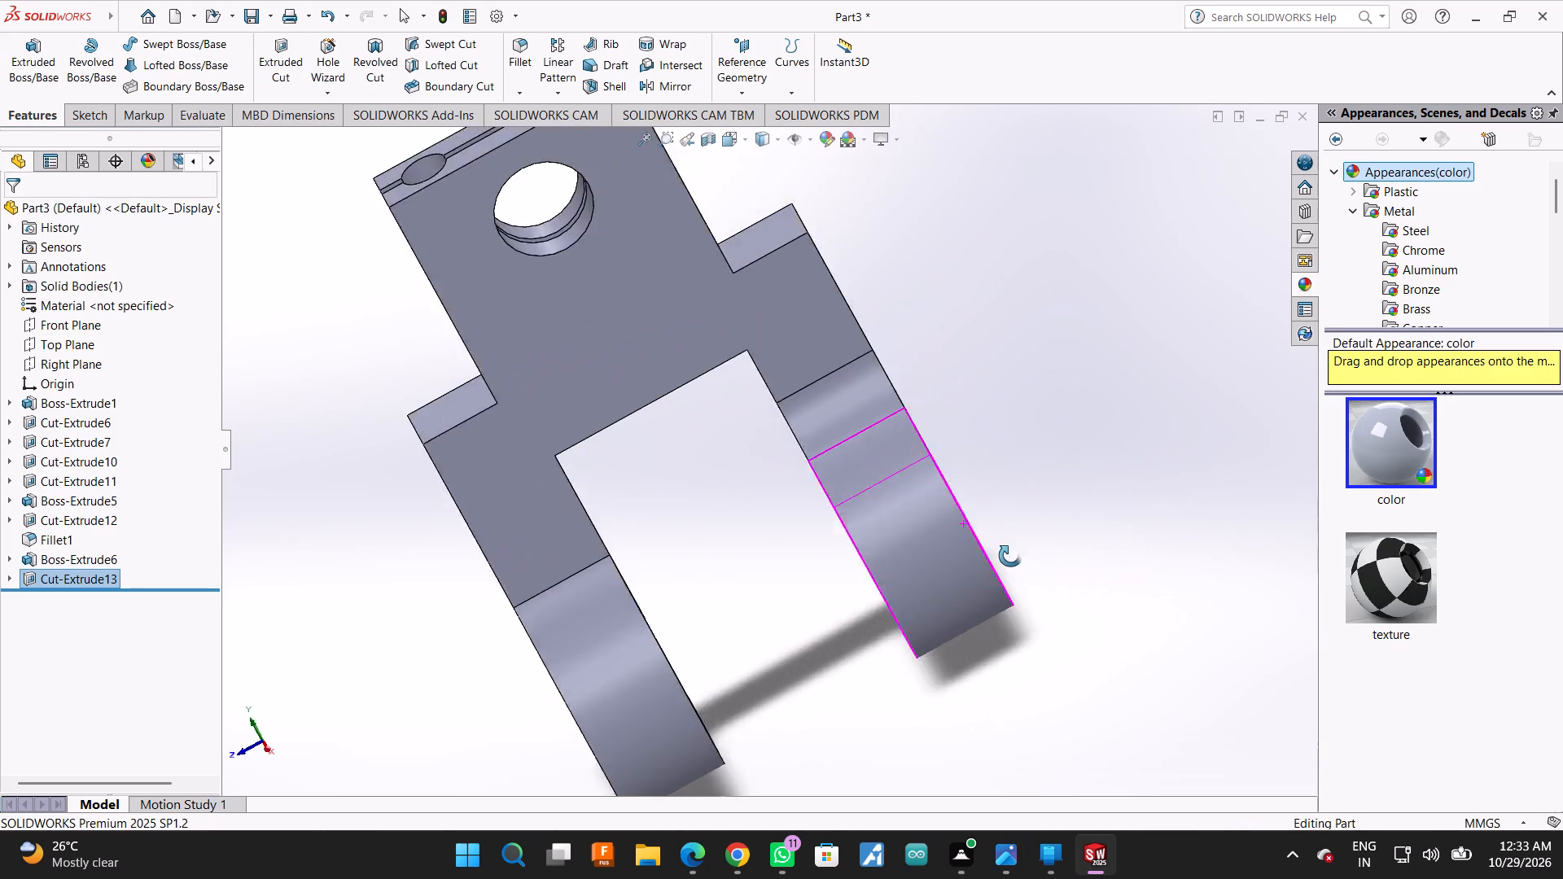
middle_drag(1010, 556, 1097, 492)
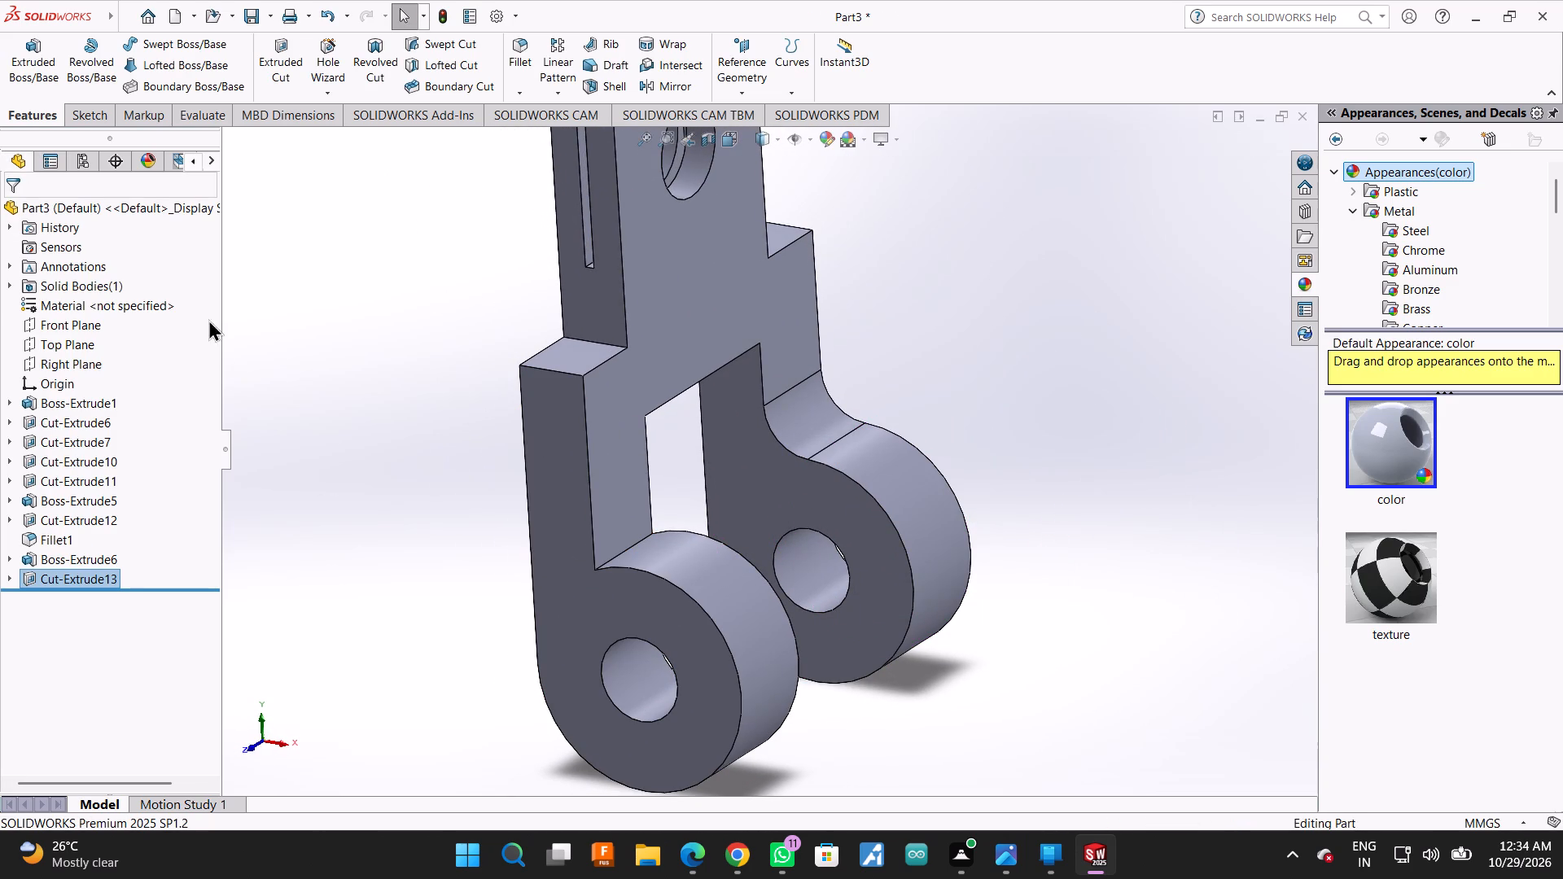
click(518, 43)
scroll(606, 598, down, 4)
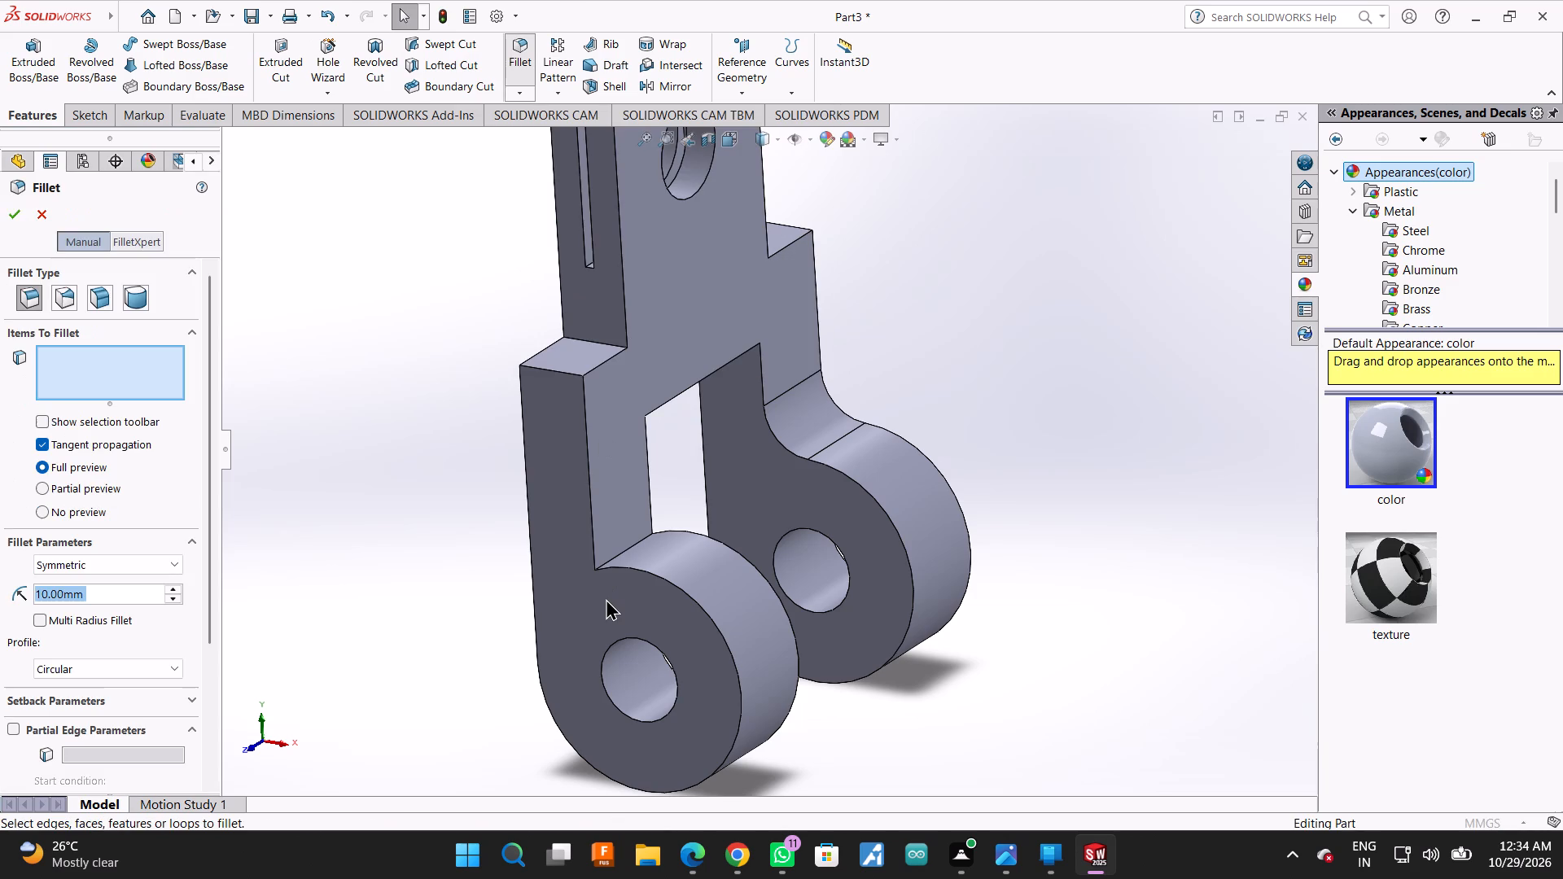
click(642, 508)
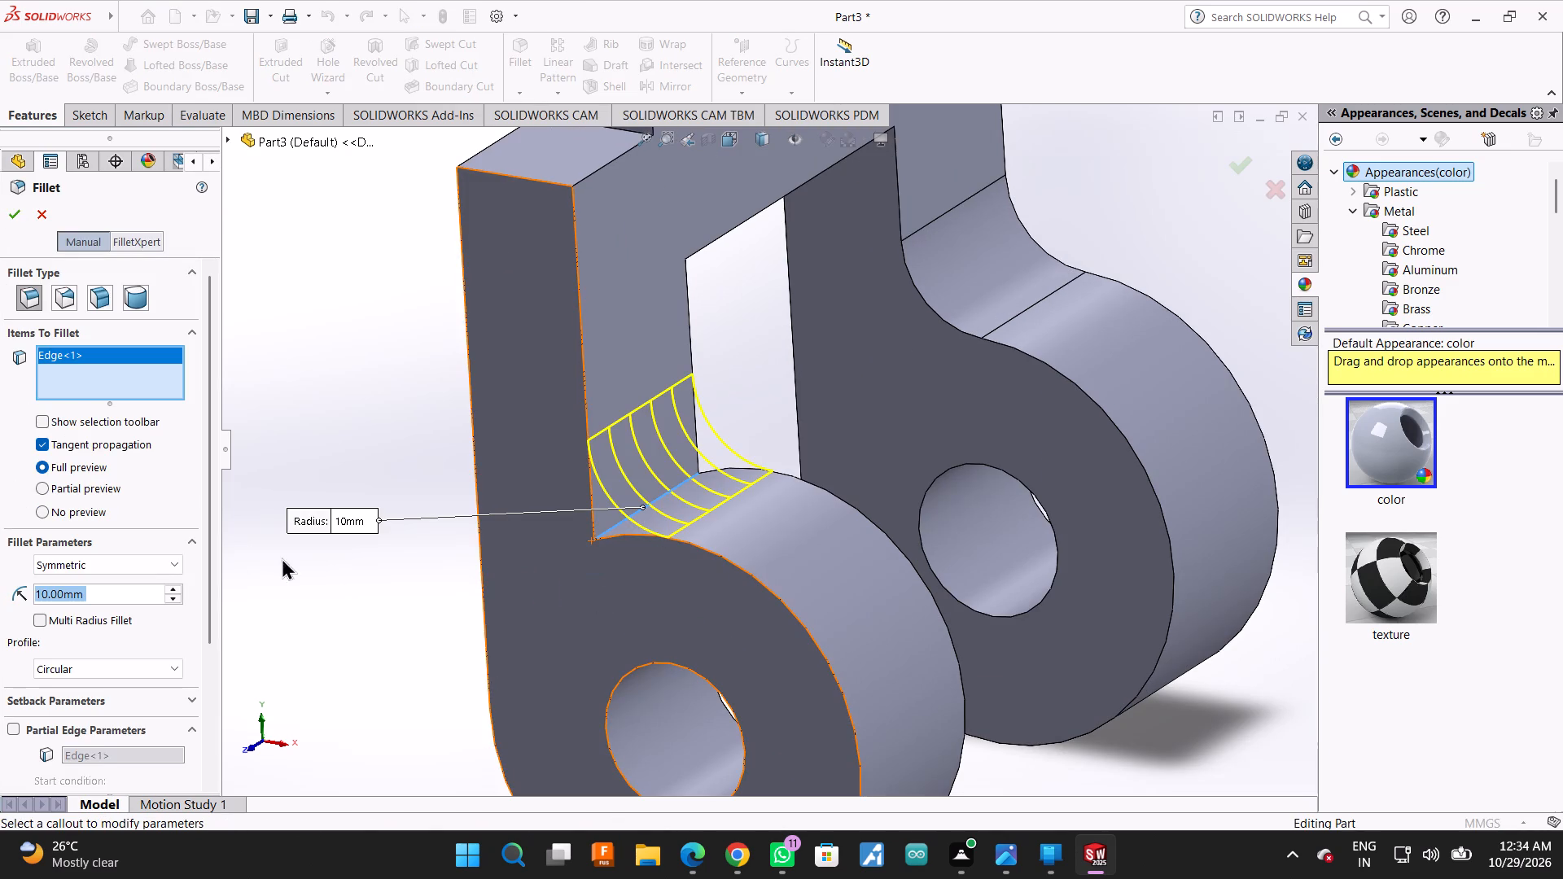
click(21, 213)
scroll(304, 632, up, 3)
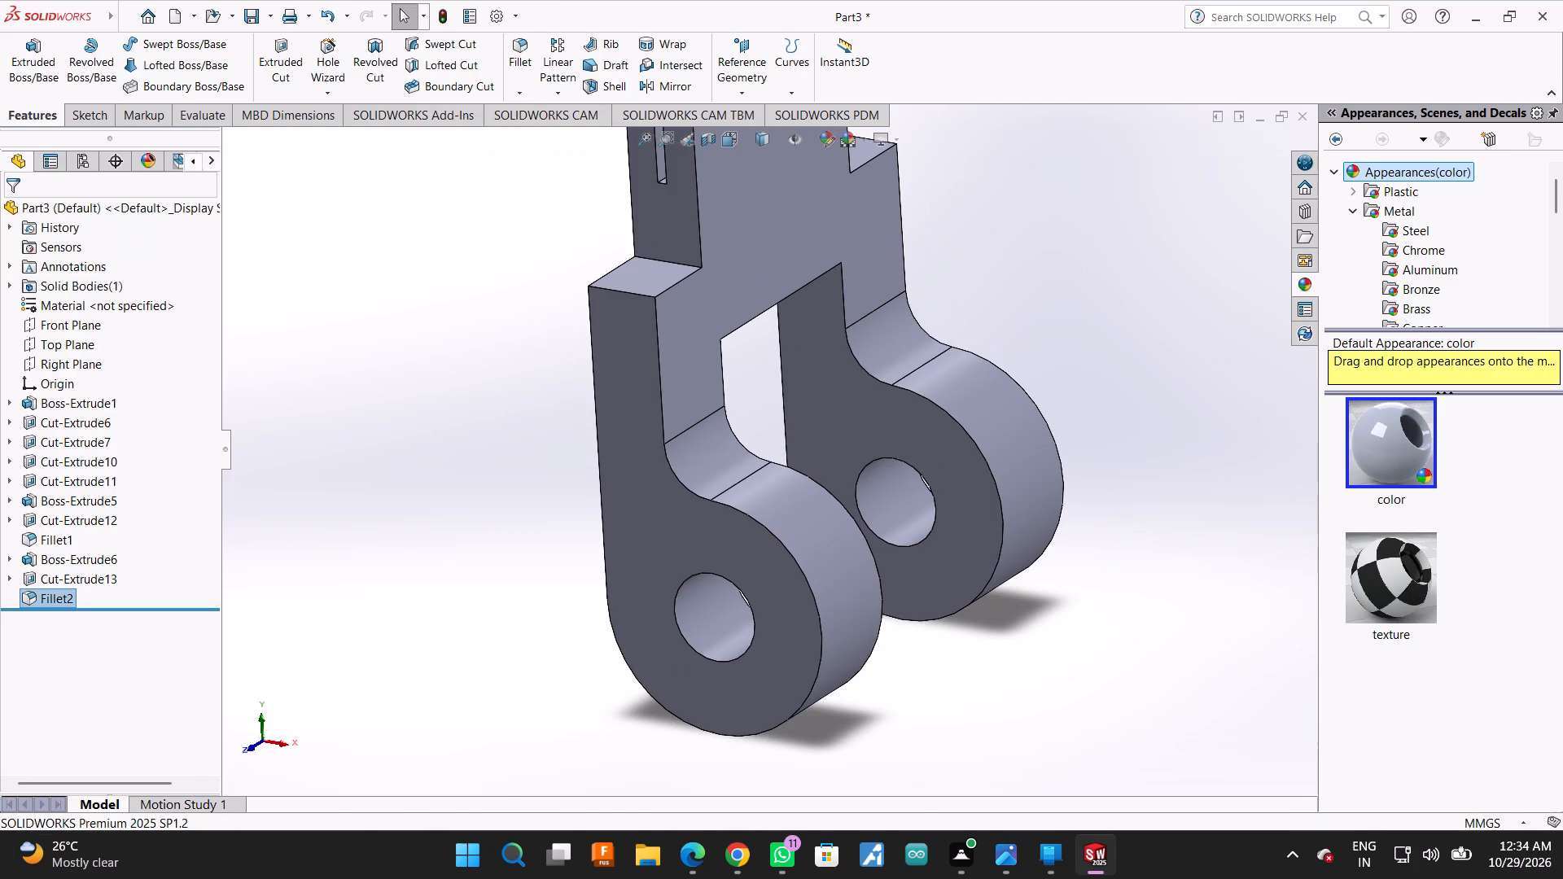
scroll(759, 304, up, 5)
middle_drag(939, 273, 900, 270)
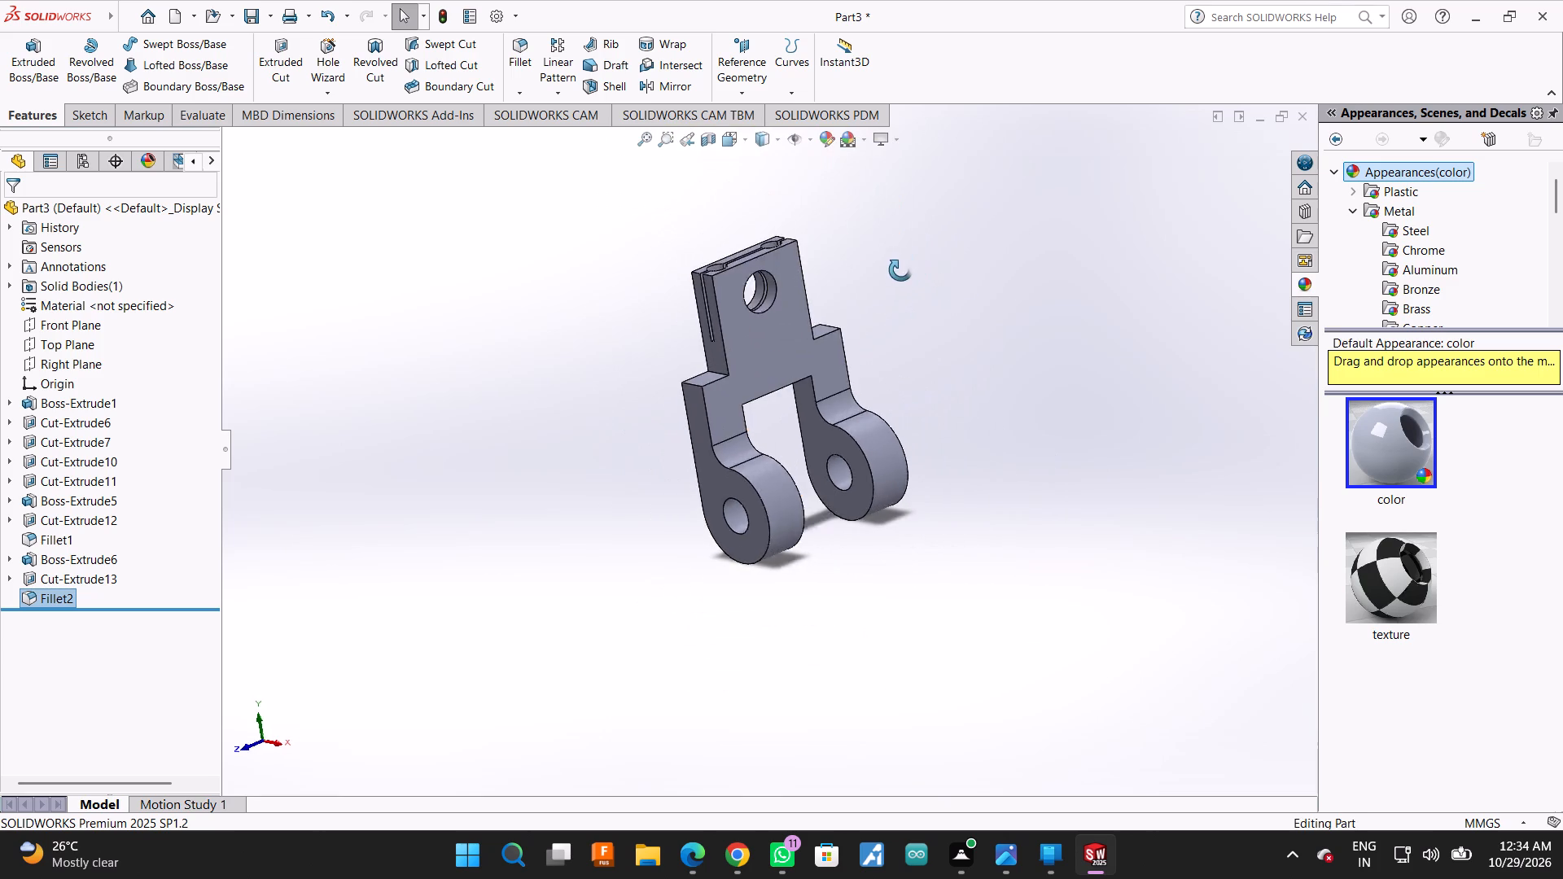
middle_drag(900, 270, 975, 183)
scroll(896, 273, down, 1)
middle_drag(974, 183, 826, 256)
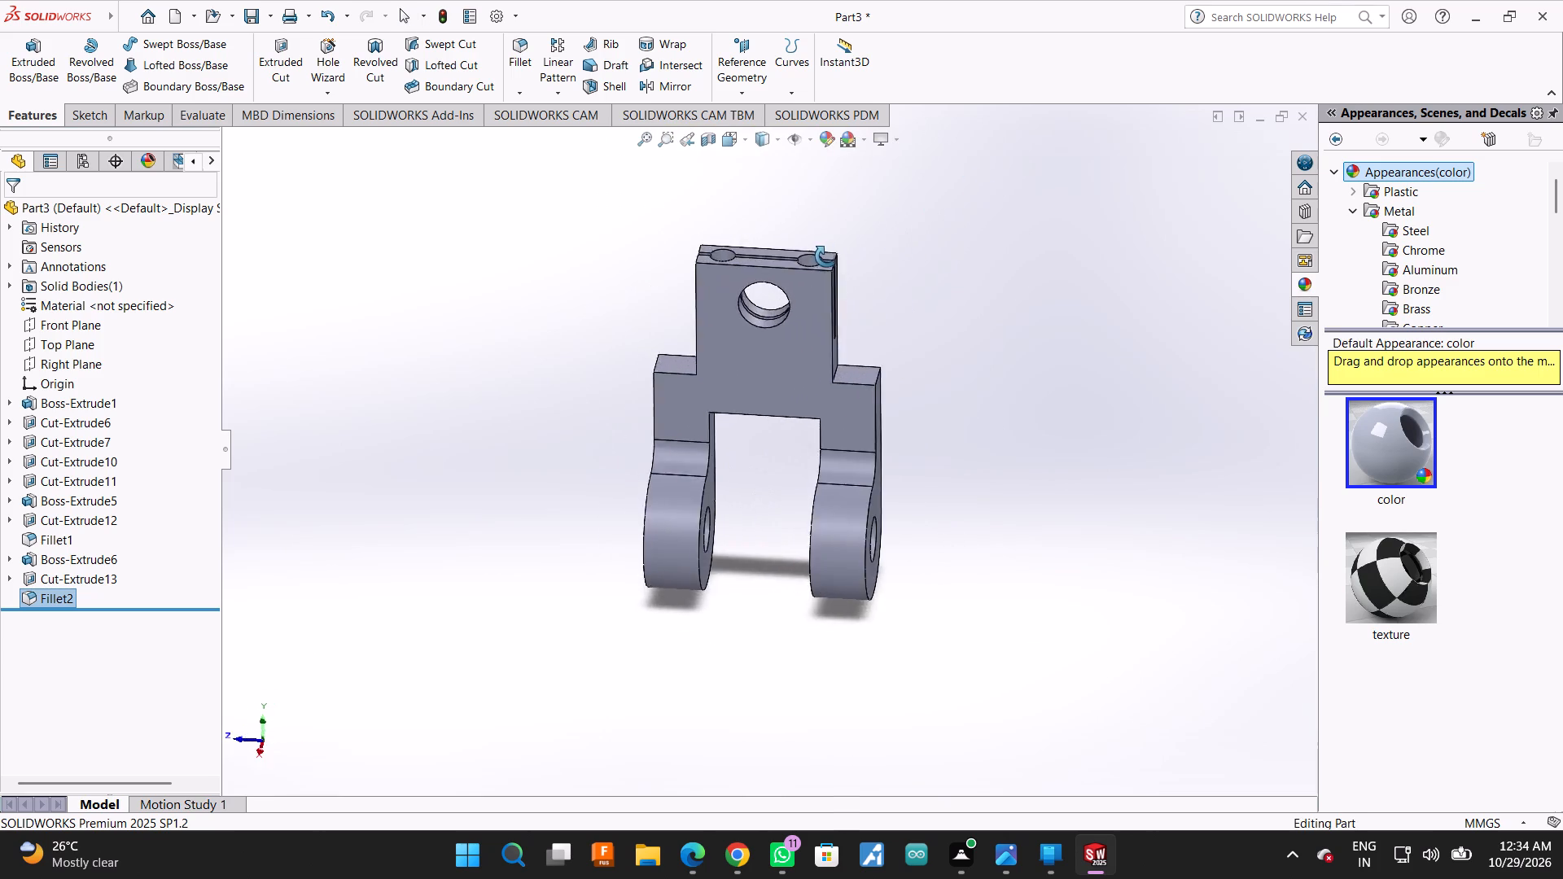
Examine the finished forked block from all sides, checking both legs, round bosses, holes, fillets and the slotted upper end.
middle_drag(826, 256, 879, 100)
scroll(987, 445, down, 3)
middle_drag(941, 404, 882, 444)
middle_click(862, 454)
scroll(922, 406, up, 3)
middle_drag(944, 456, 837, 467)
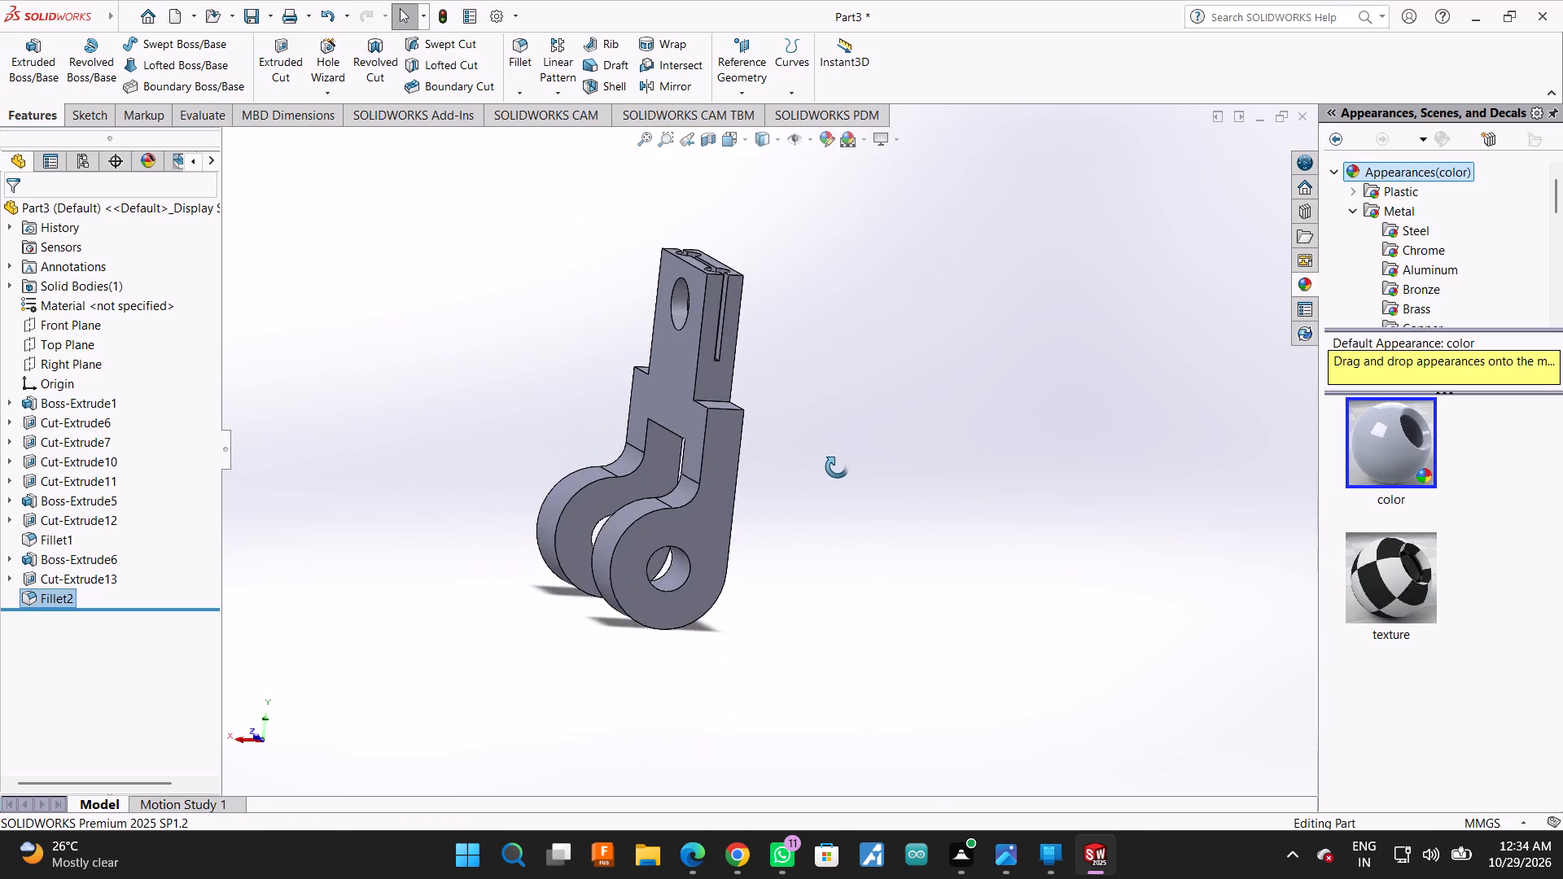
middle_drag(837, 467, 1190, 350)
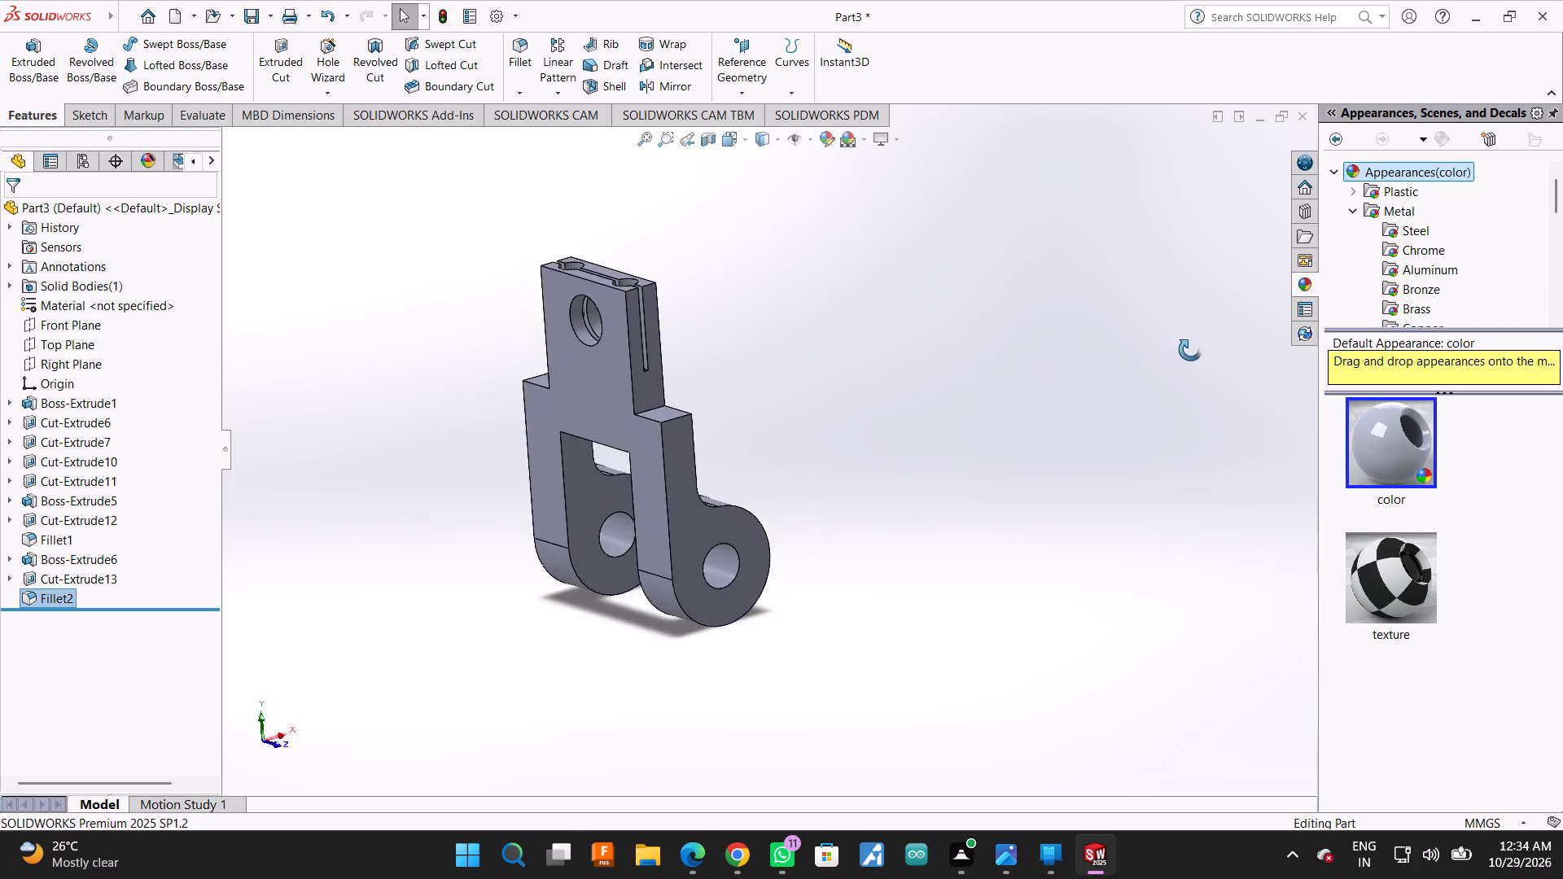
middle_drag(1190, 350, 1067, 405)
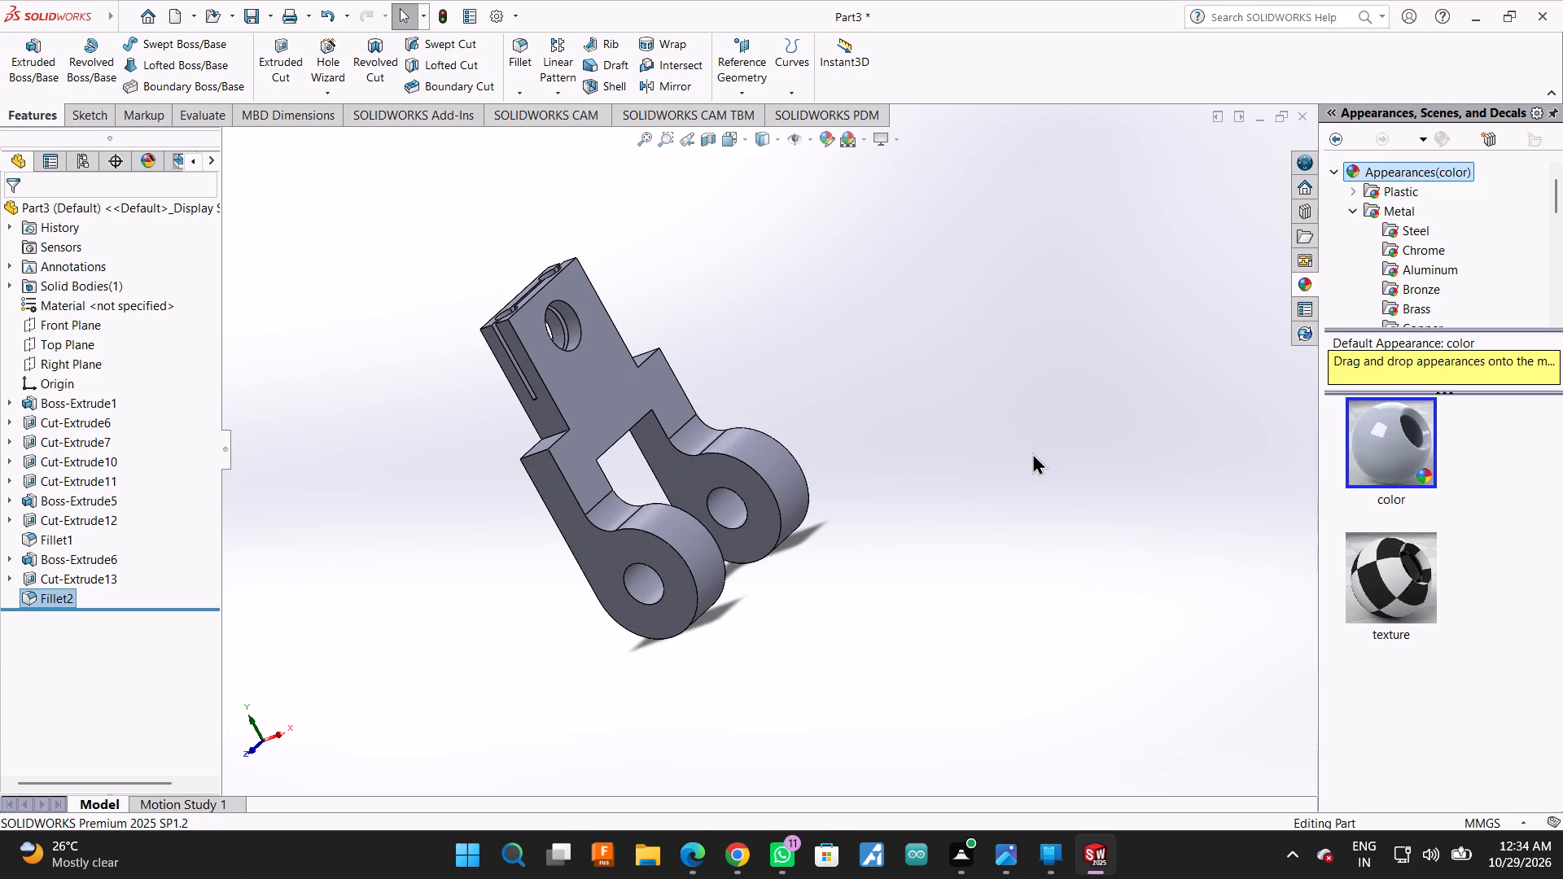
middle_drag(971, 543, 864, 627)
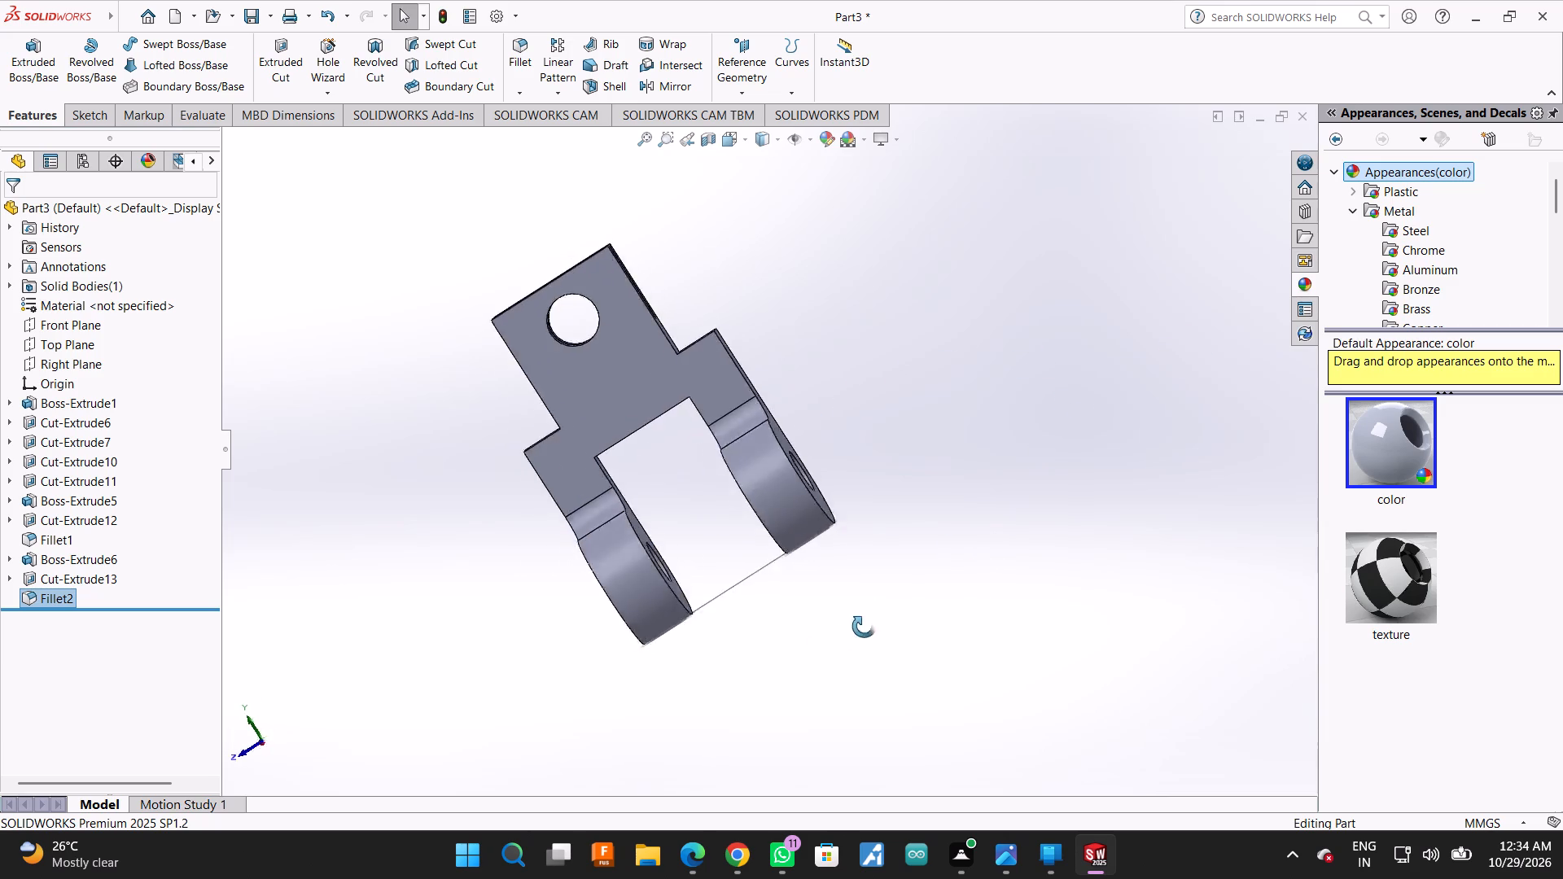
middle_drag(864, 627, 755, 774)
middle_drag(803, 754, 817, 739)
scroll(803, 717, up, 3)
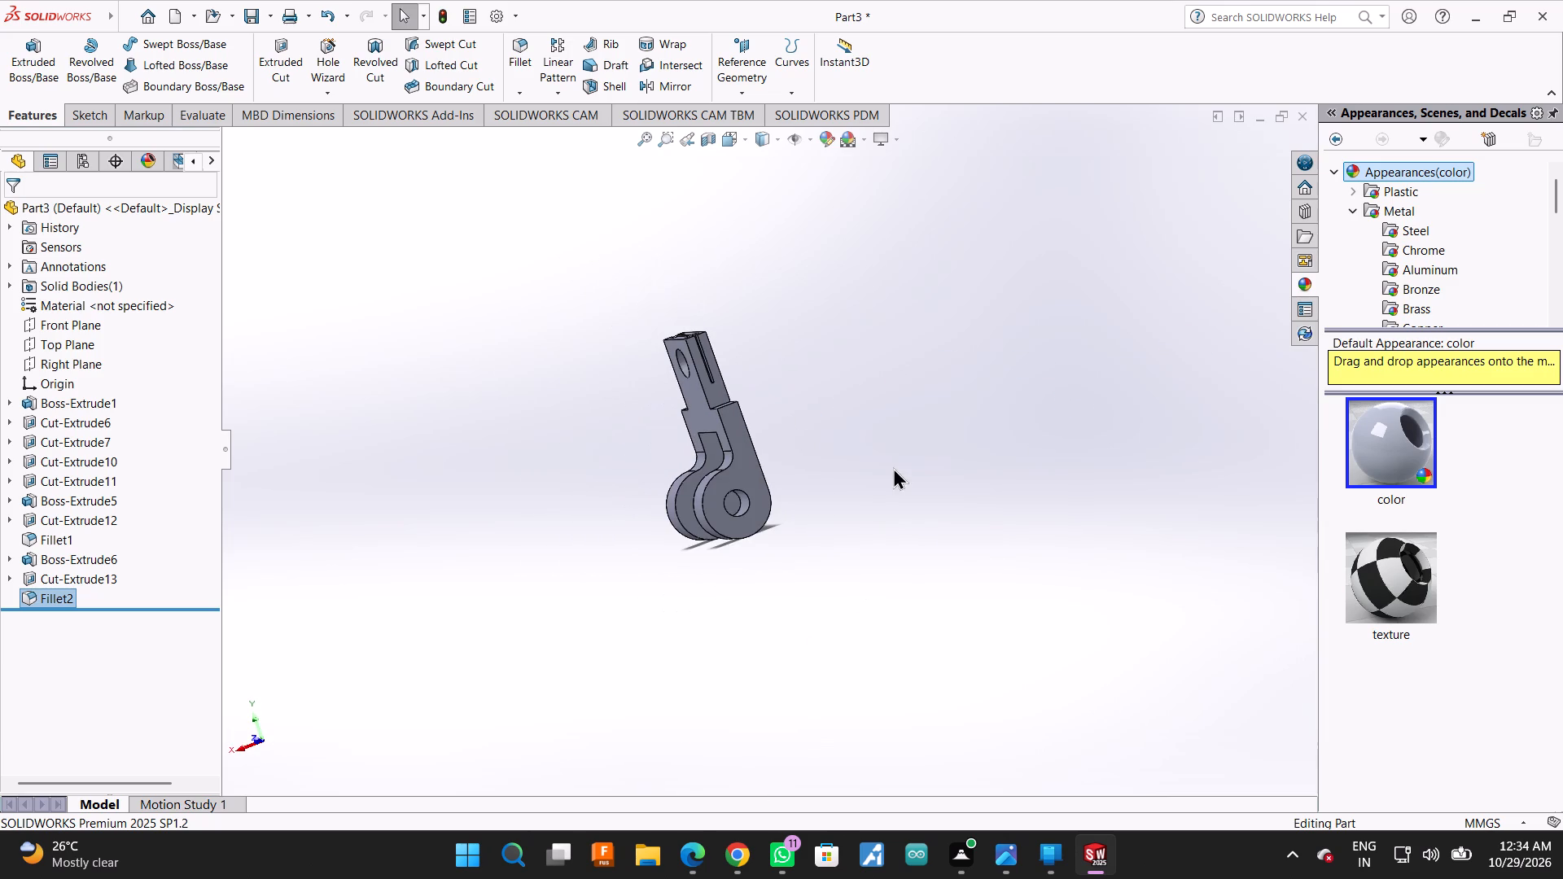
middle_drag(893, 467, 584, 708)
scroll(935, 466, down, 2)
middle_drag(866, 447, 872, 447)
scroll(872, 447, down, 1)
middle_drag(872, 447, 1241, 348)
scroll(659, 427, down, 1)
scroll(707, 451, up, 5)
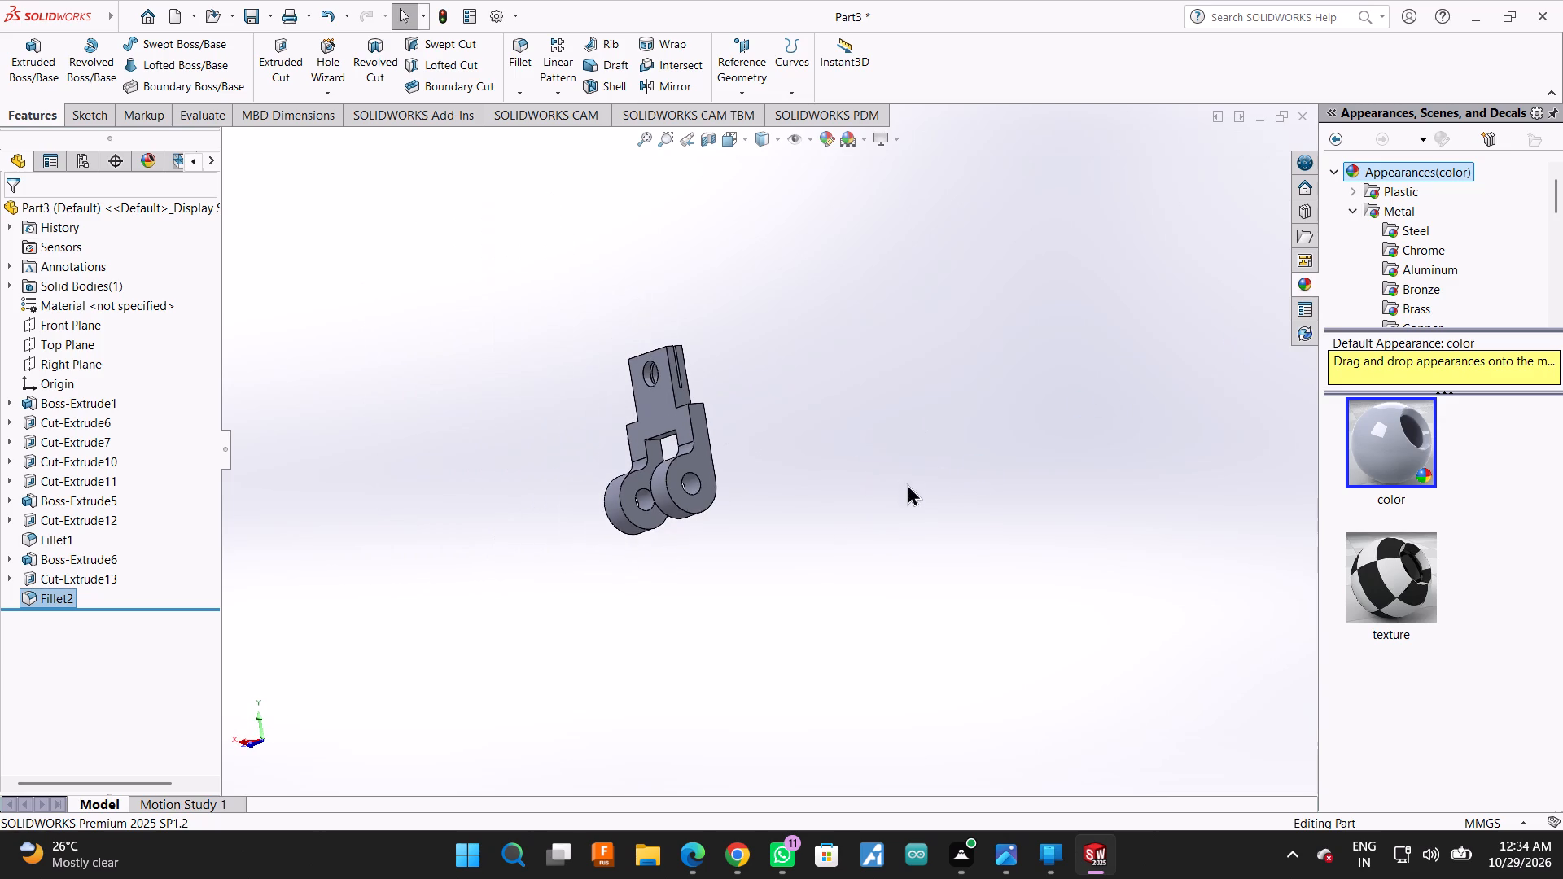
scroll(804, 474, down, 3)
scroll(806, 479, up, 6)
scroll(570, 409, down, 2)
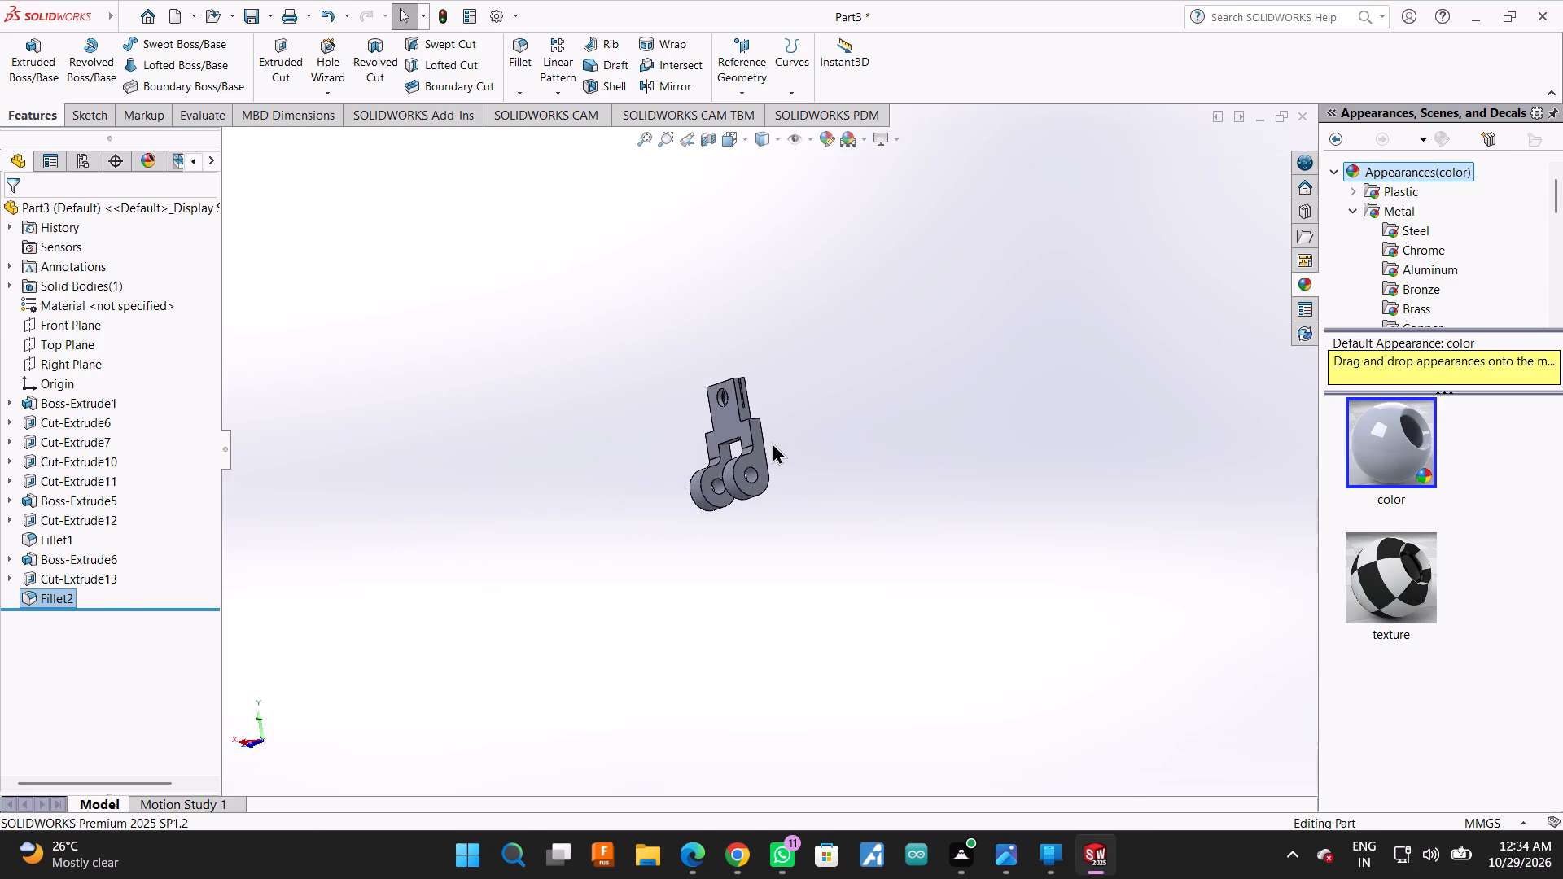
scroll(772, 442, down, 1)
middle_drag(778, 461, 705, 535)
scroll(707, 526, down, 2)
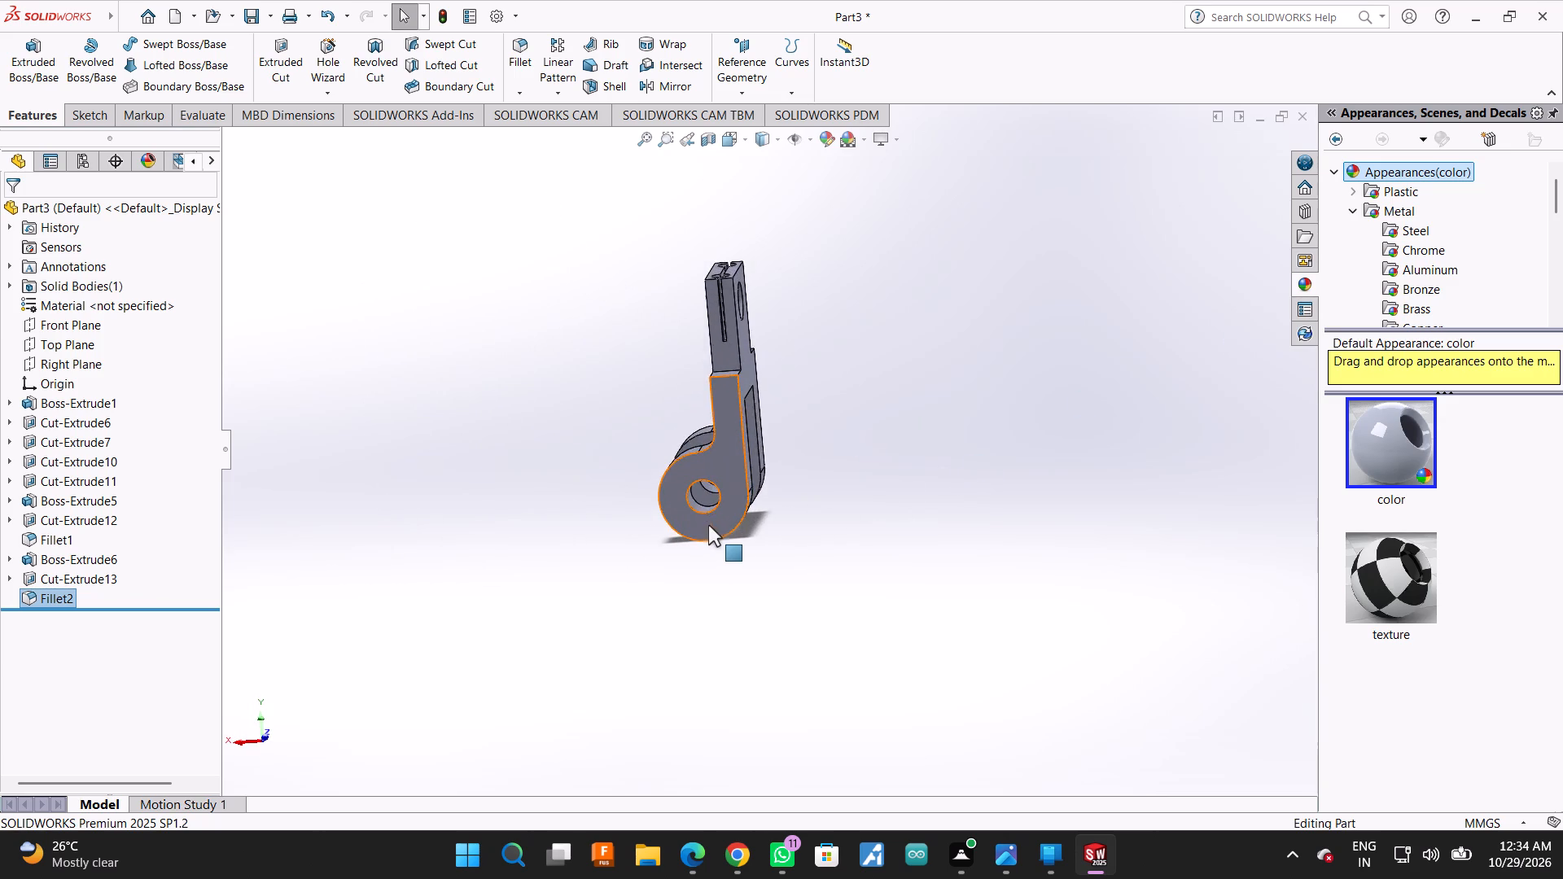
scroll(713, 519, down, 2)
middle_drag(654, 365, 856, 562)
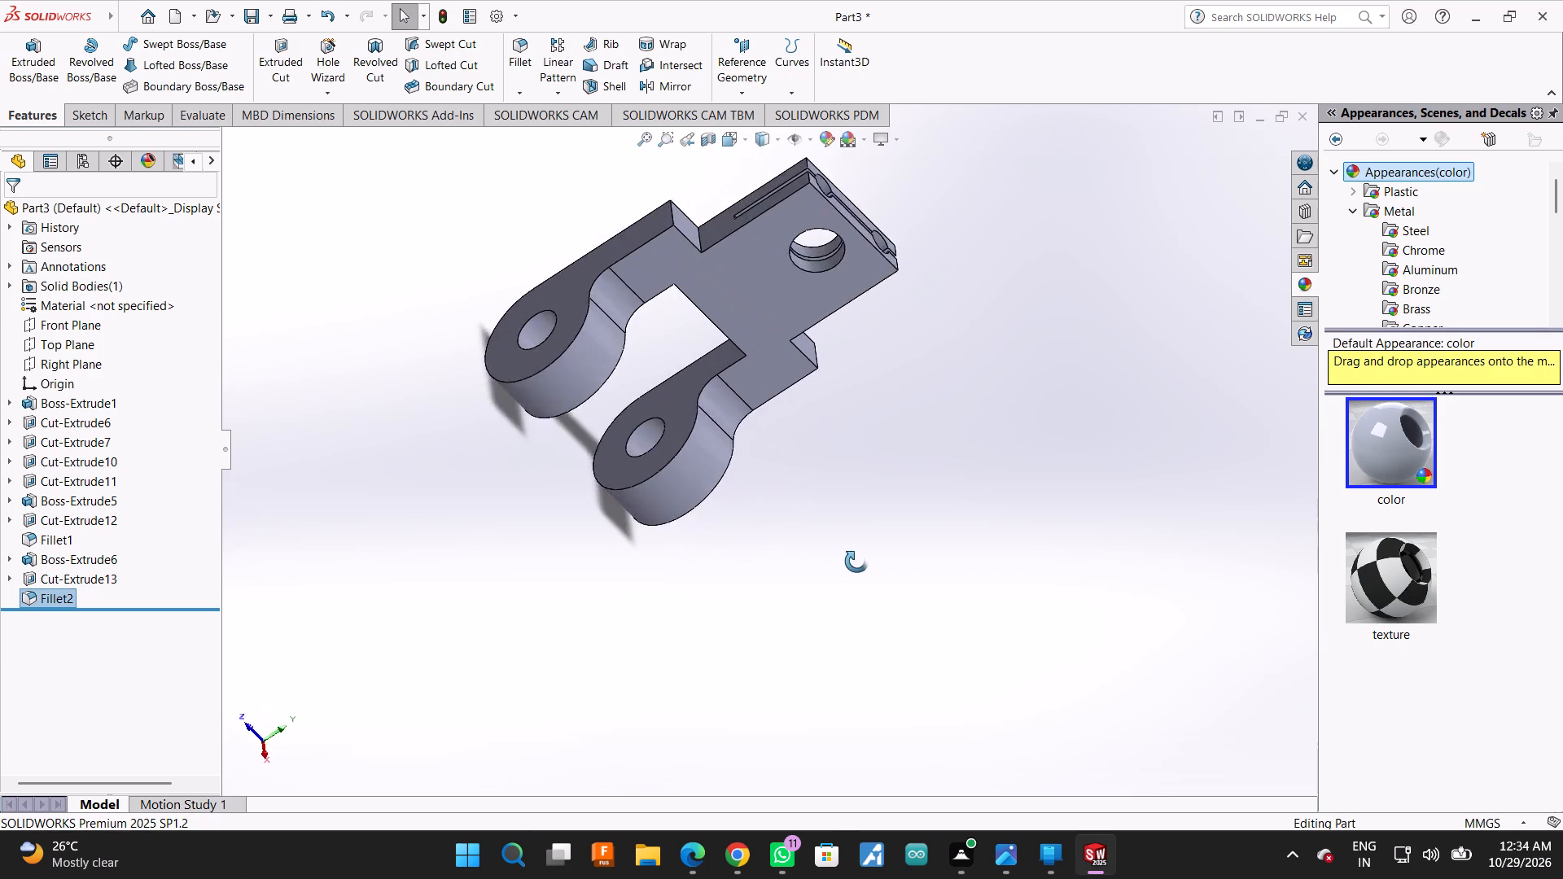
middle_drag(856, 562, 1105, 568)
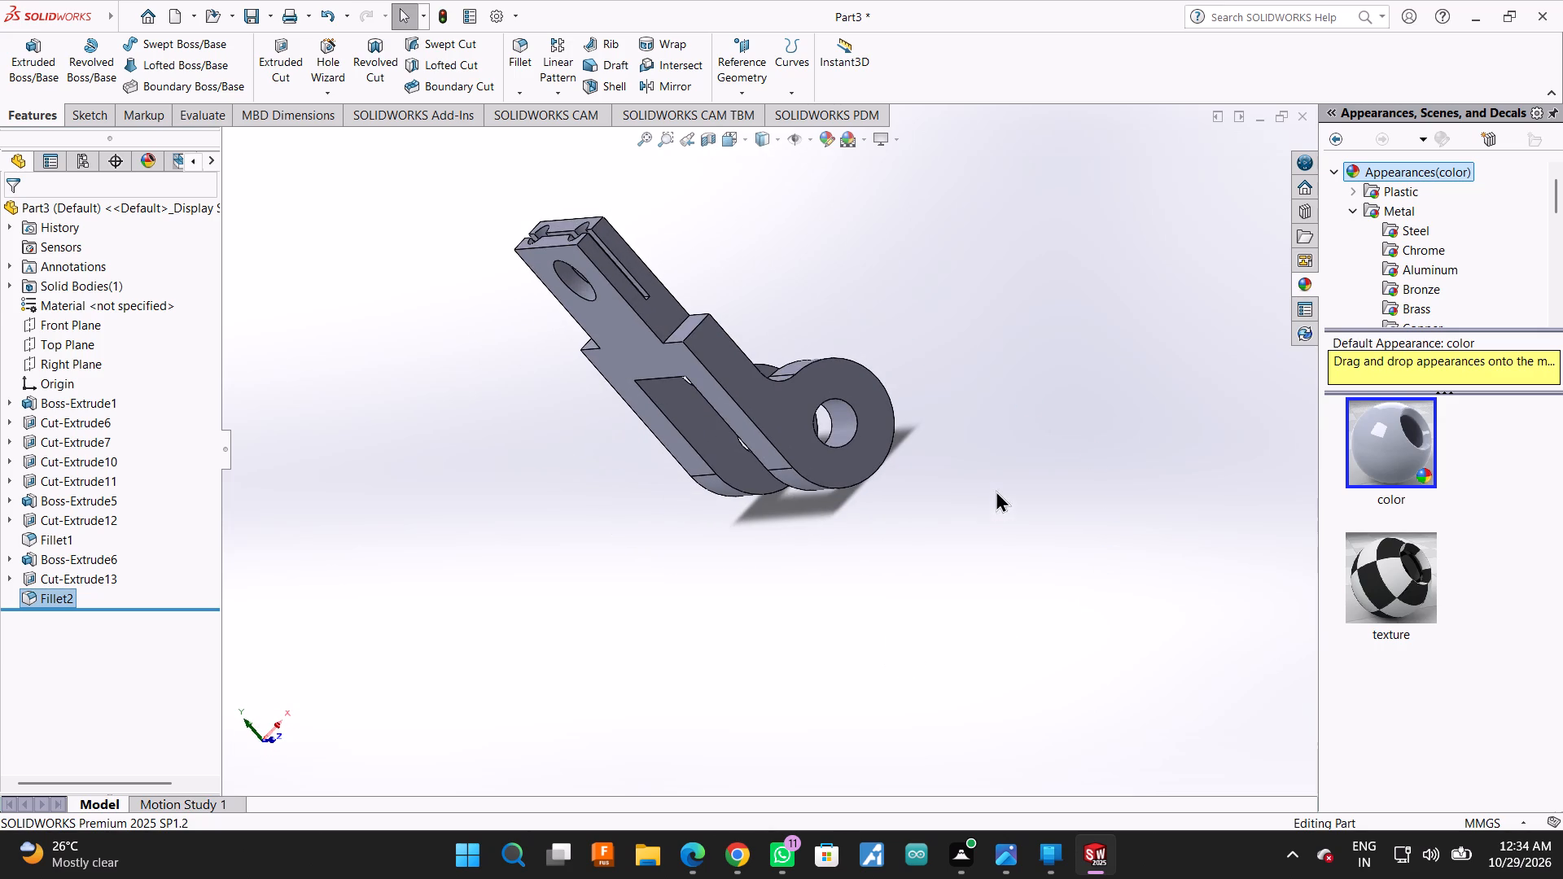
scroll(996, 490, up, 1)
middle_drag(917, 353, 697, 523)
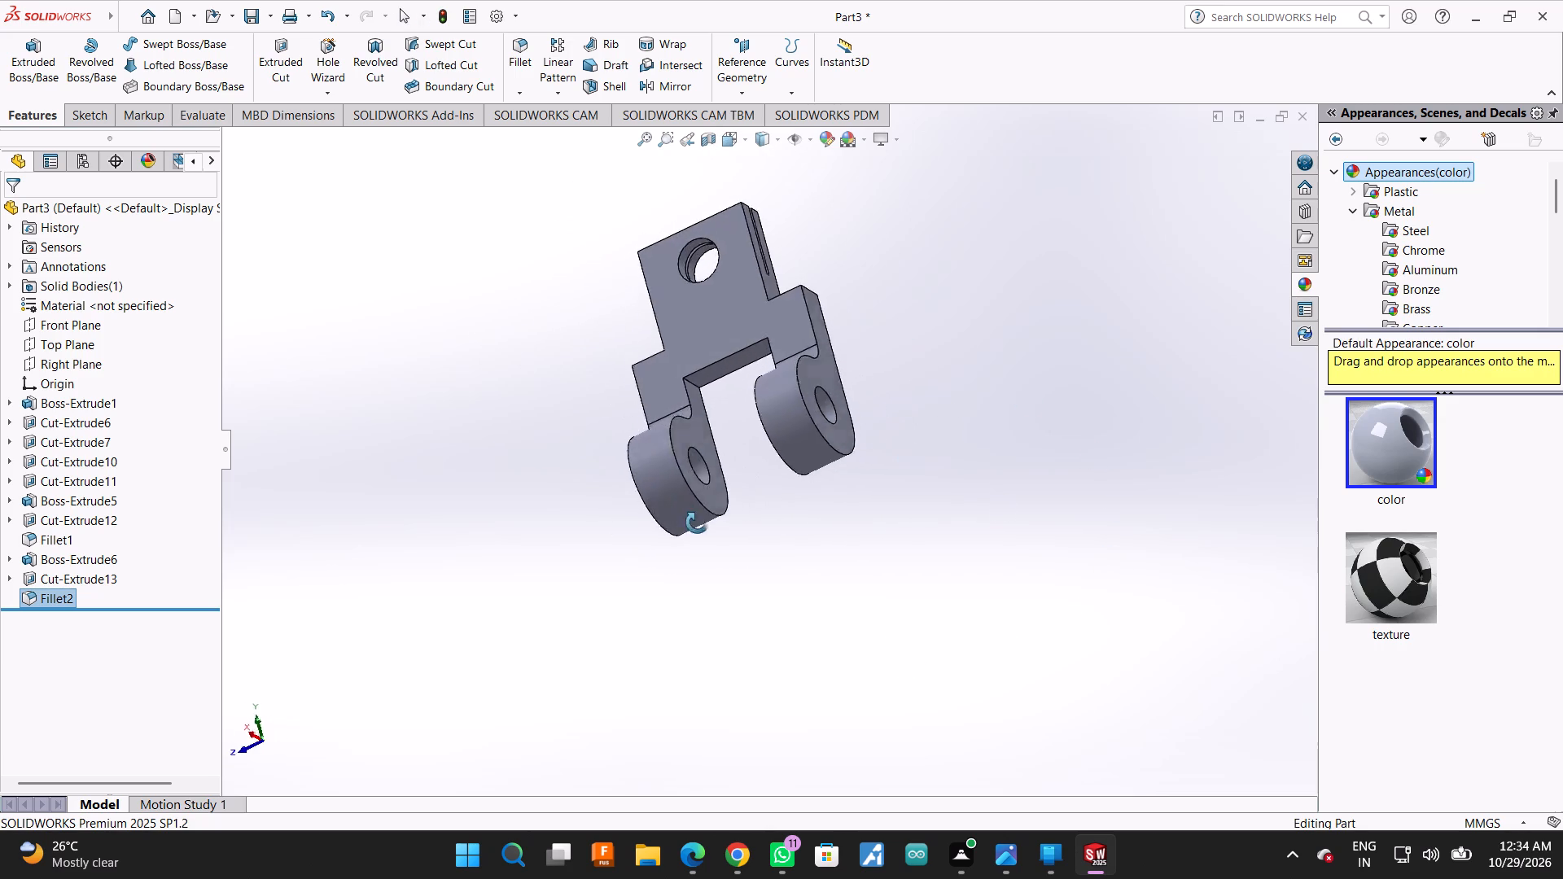
middle_drag(697, 523, 846, 557)
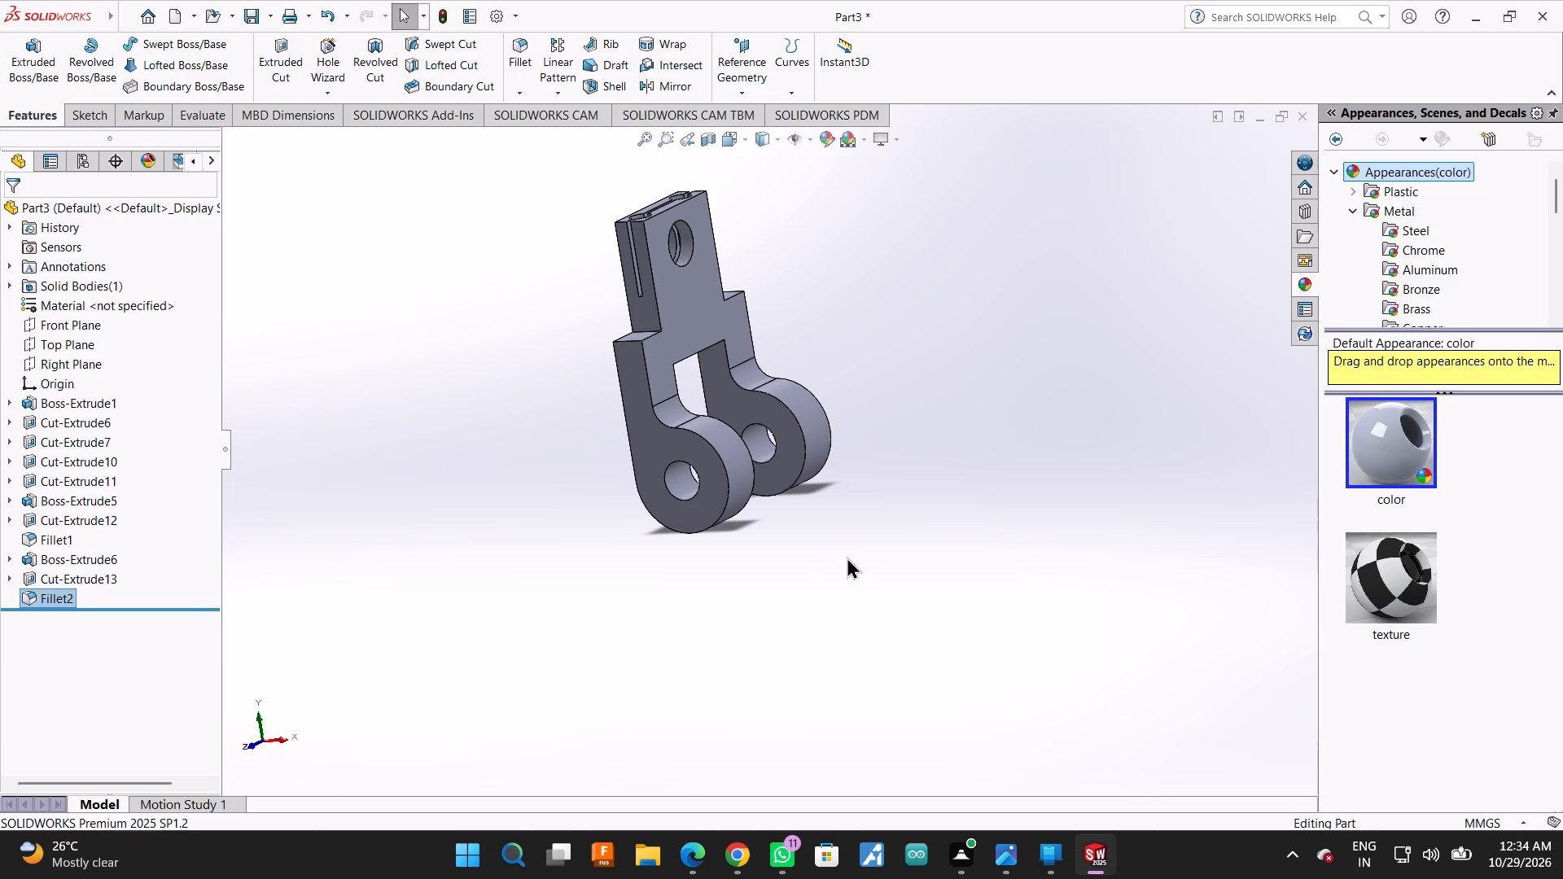
middle_drag(917, 407, 914, 404)
middle_drag(914, 404, 988, 317)
scroll(953, 334, down, 1)
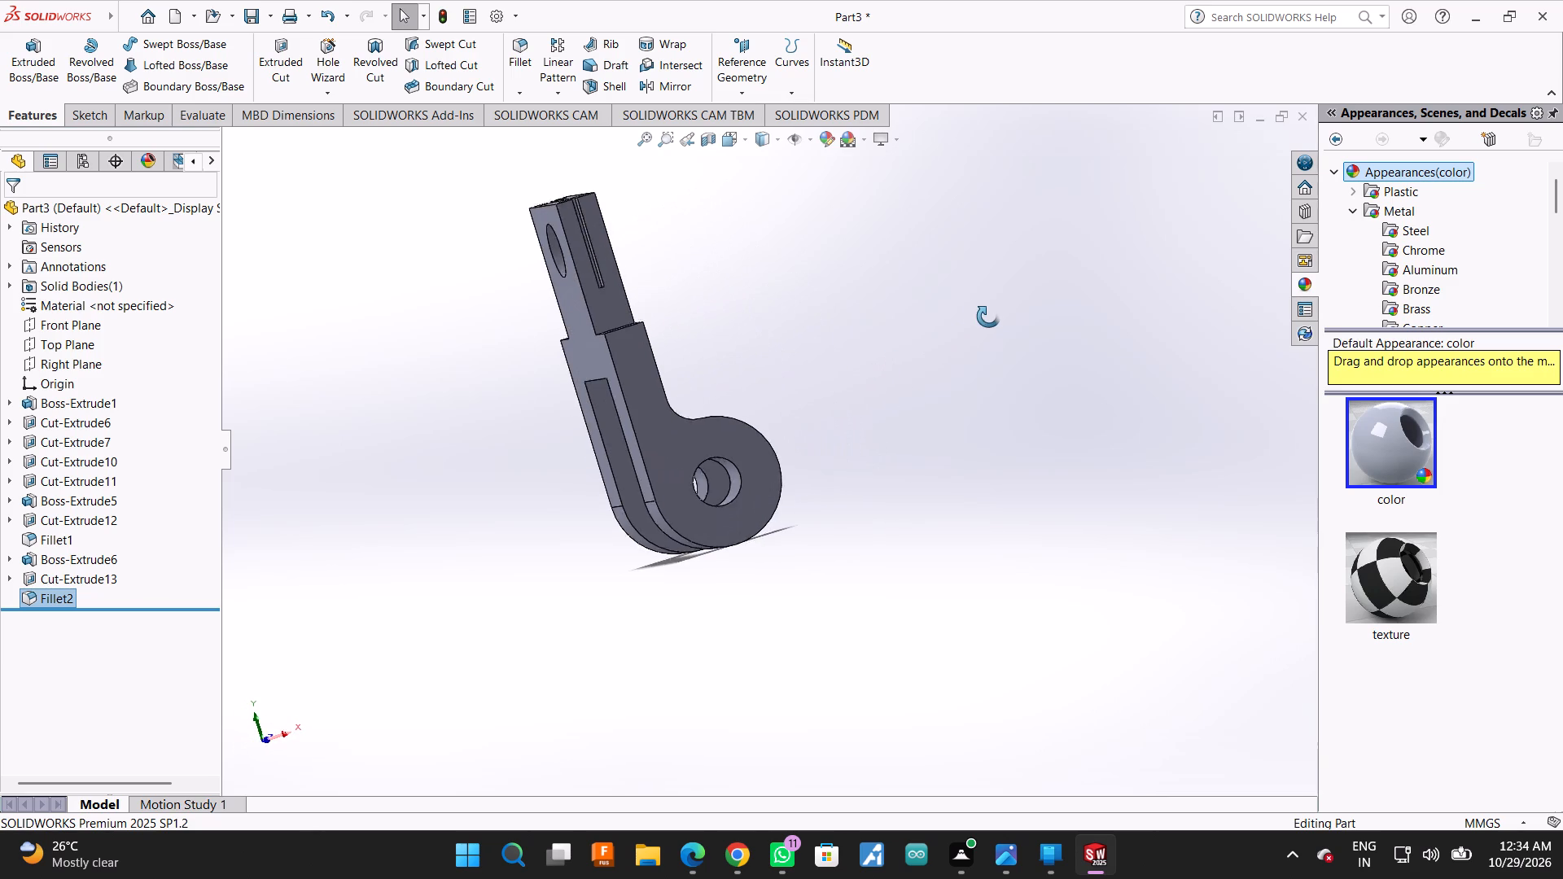
middle_drag(988, 317, 966, 332)
scroll(805, 439, up, 2)
middle_drag(822, 447, 821, 447)
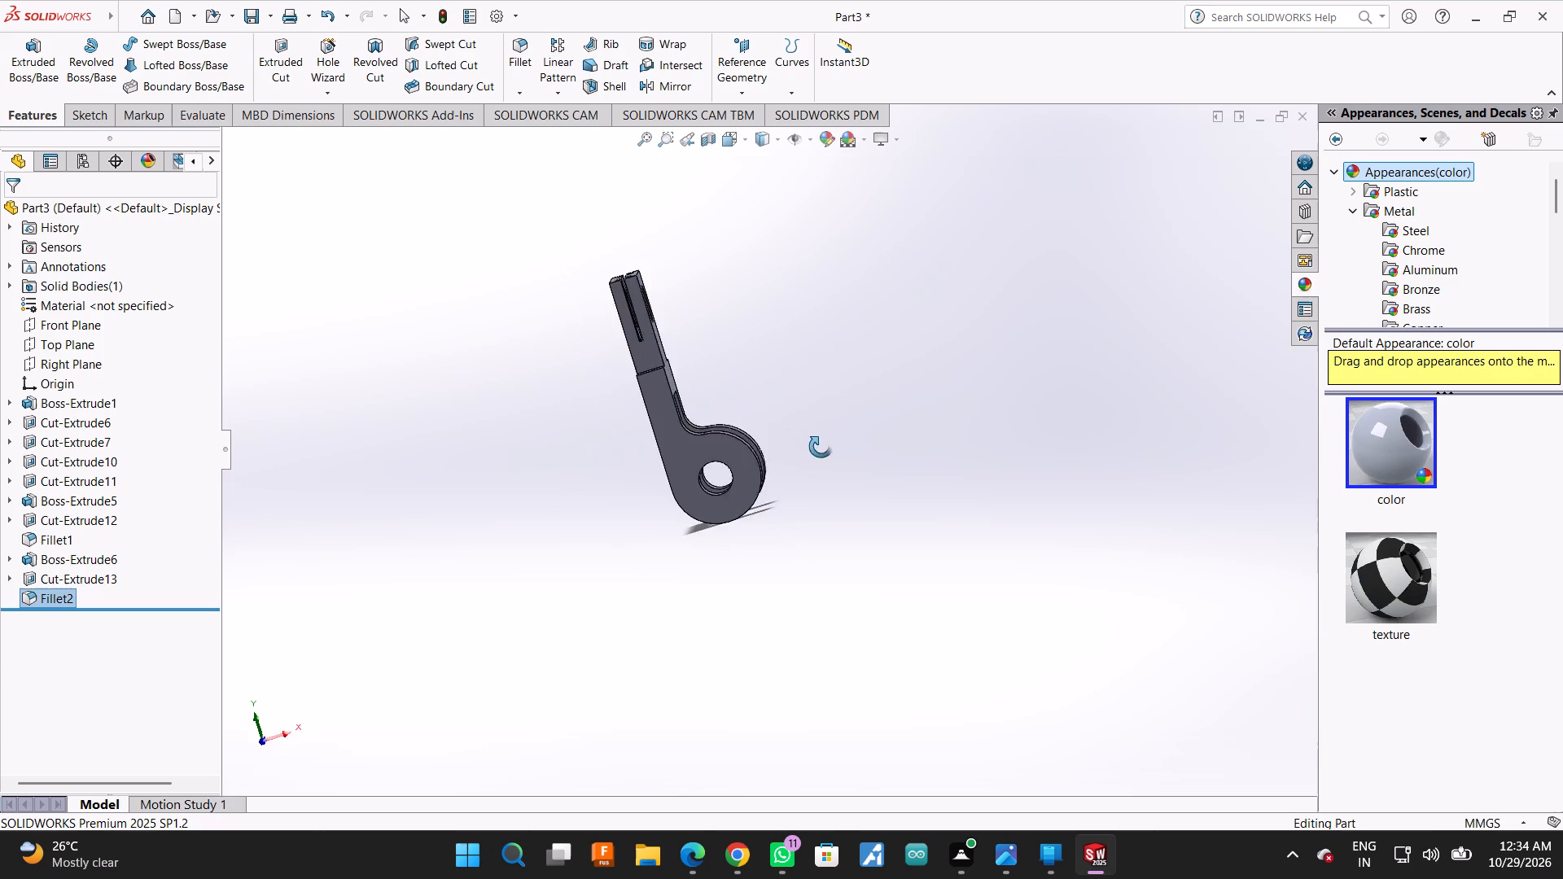
middle_drag(821, 447, 1118, 348)
scroll(798, 377, down, 1)
middle_drag(806, 411, 917, 361)
scroll(806, 411, down, 1)
middle_click(915, 400)
scroll(903, 457, up, 1)
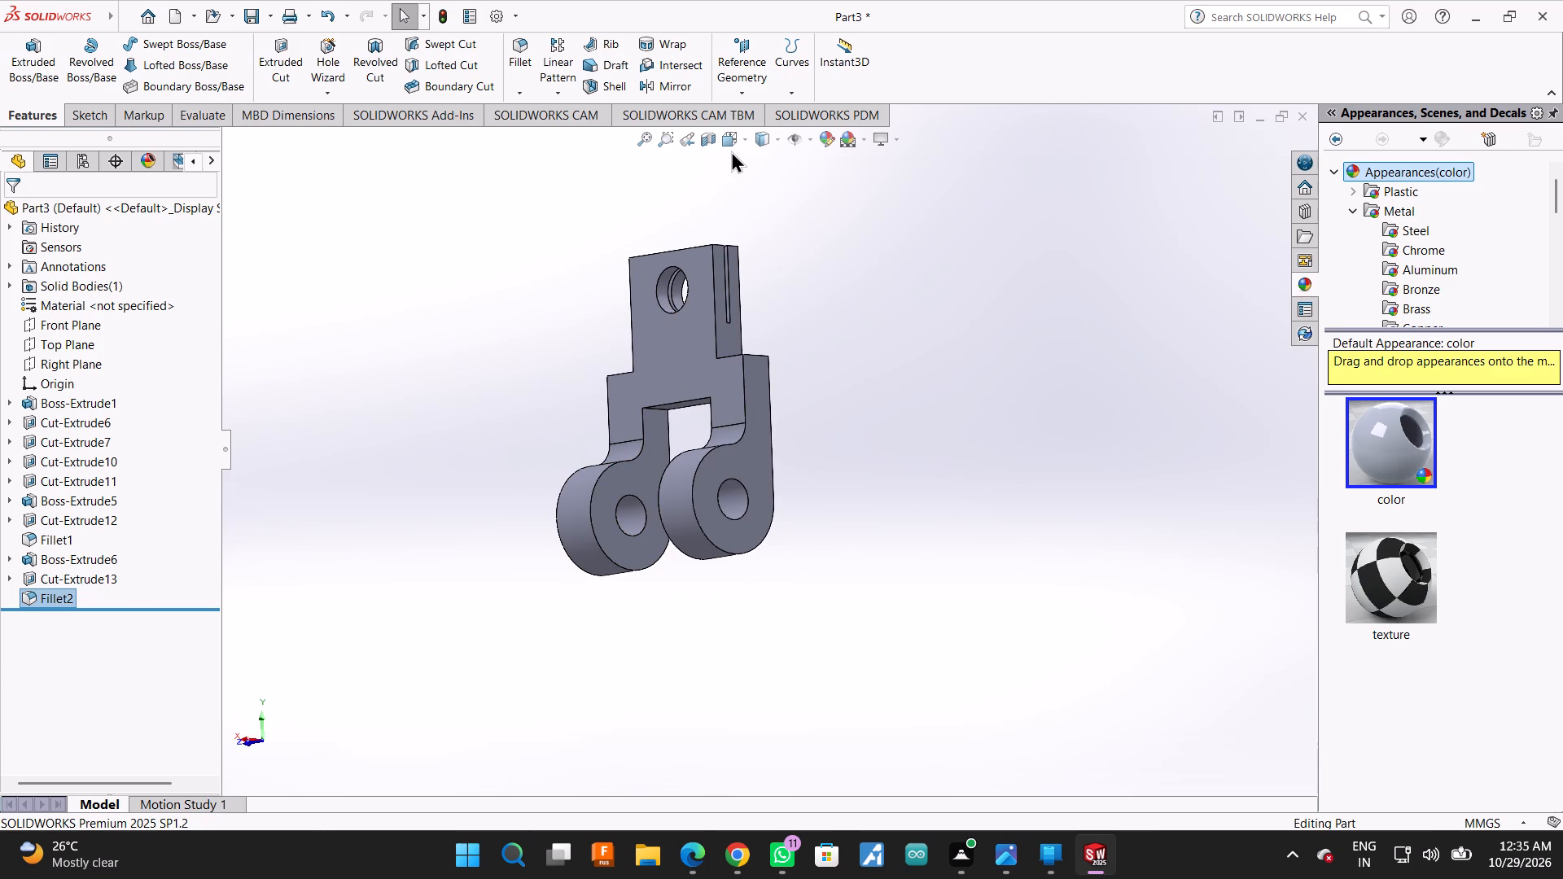
middle_drag(885, 446, 932, 469)
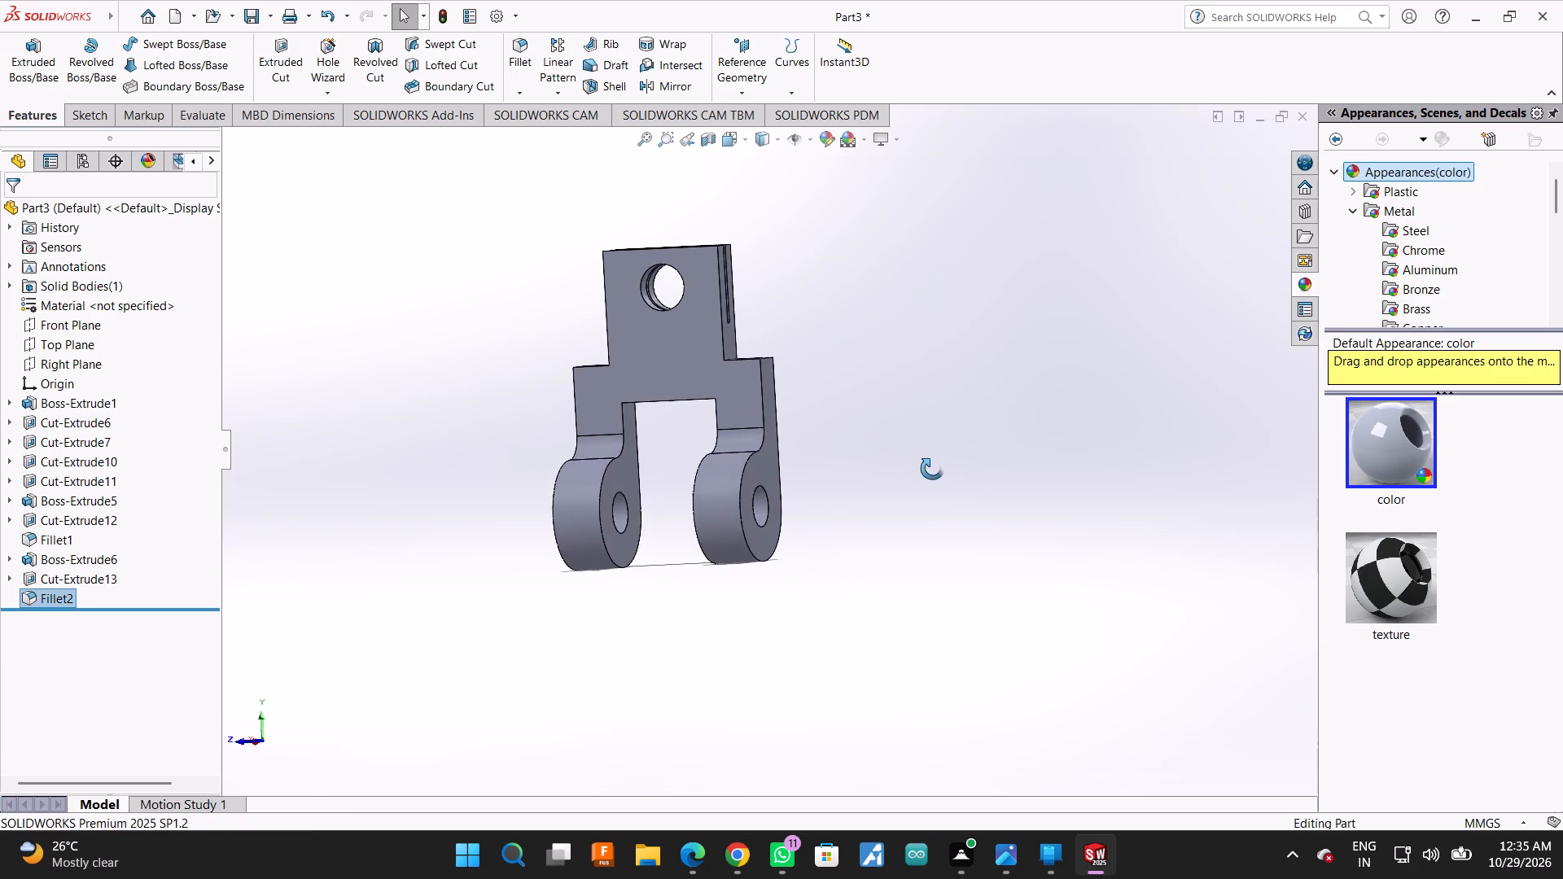
middle_drag(932, 469, 1004, 494)
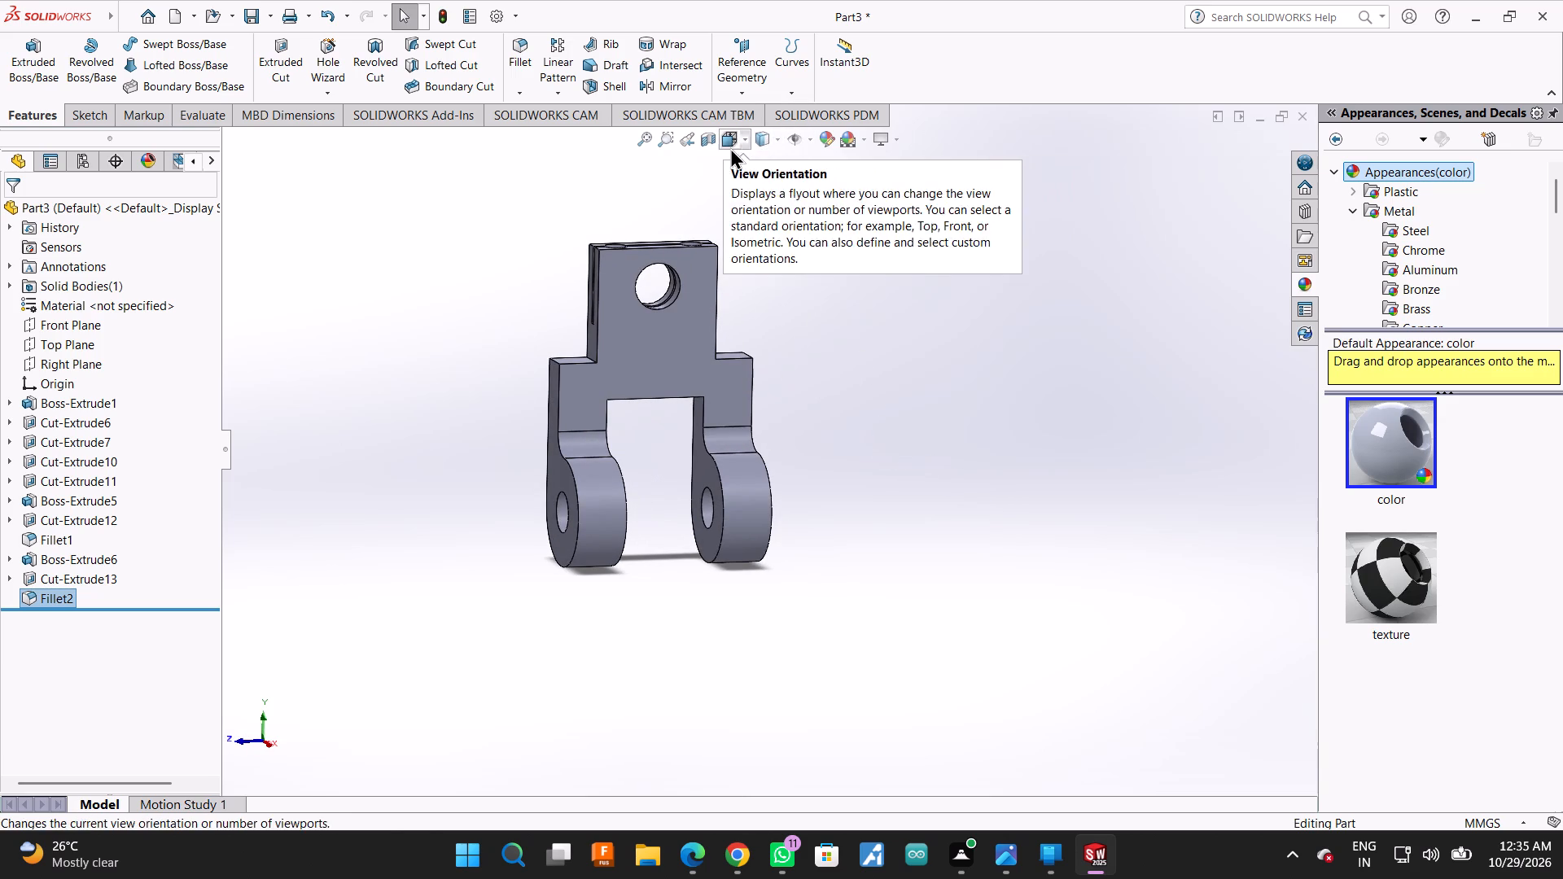
Inspect the part's interior with a temporary planar section view on the Front Plane, and exit the section without keeping it.
click(710, 142)
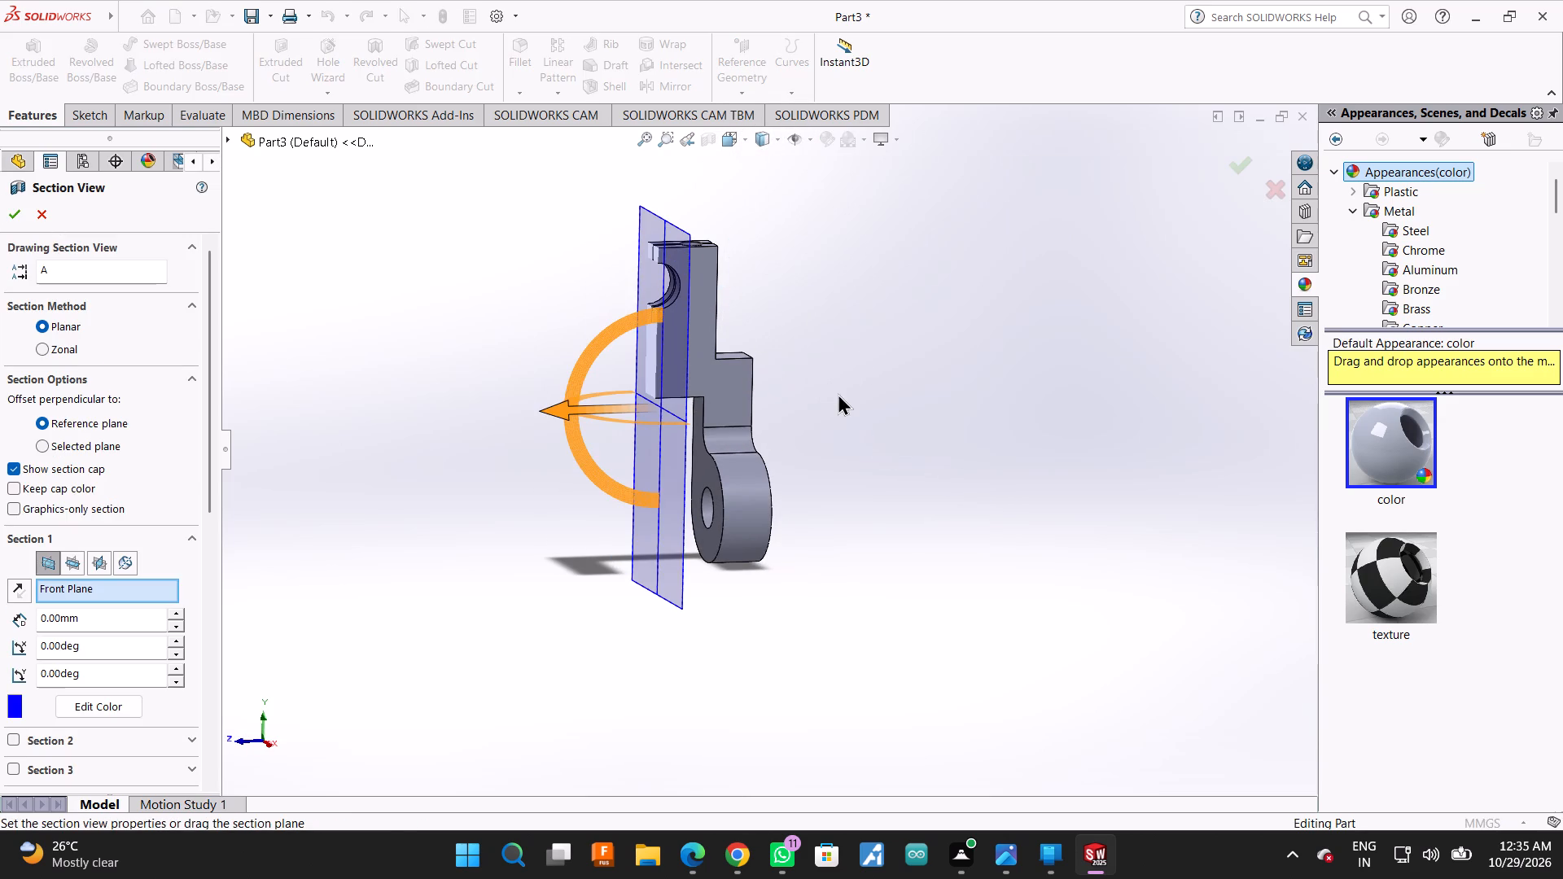
middle_drag(839, 394, 1063, 383)
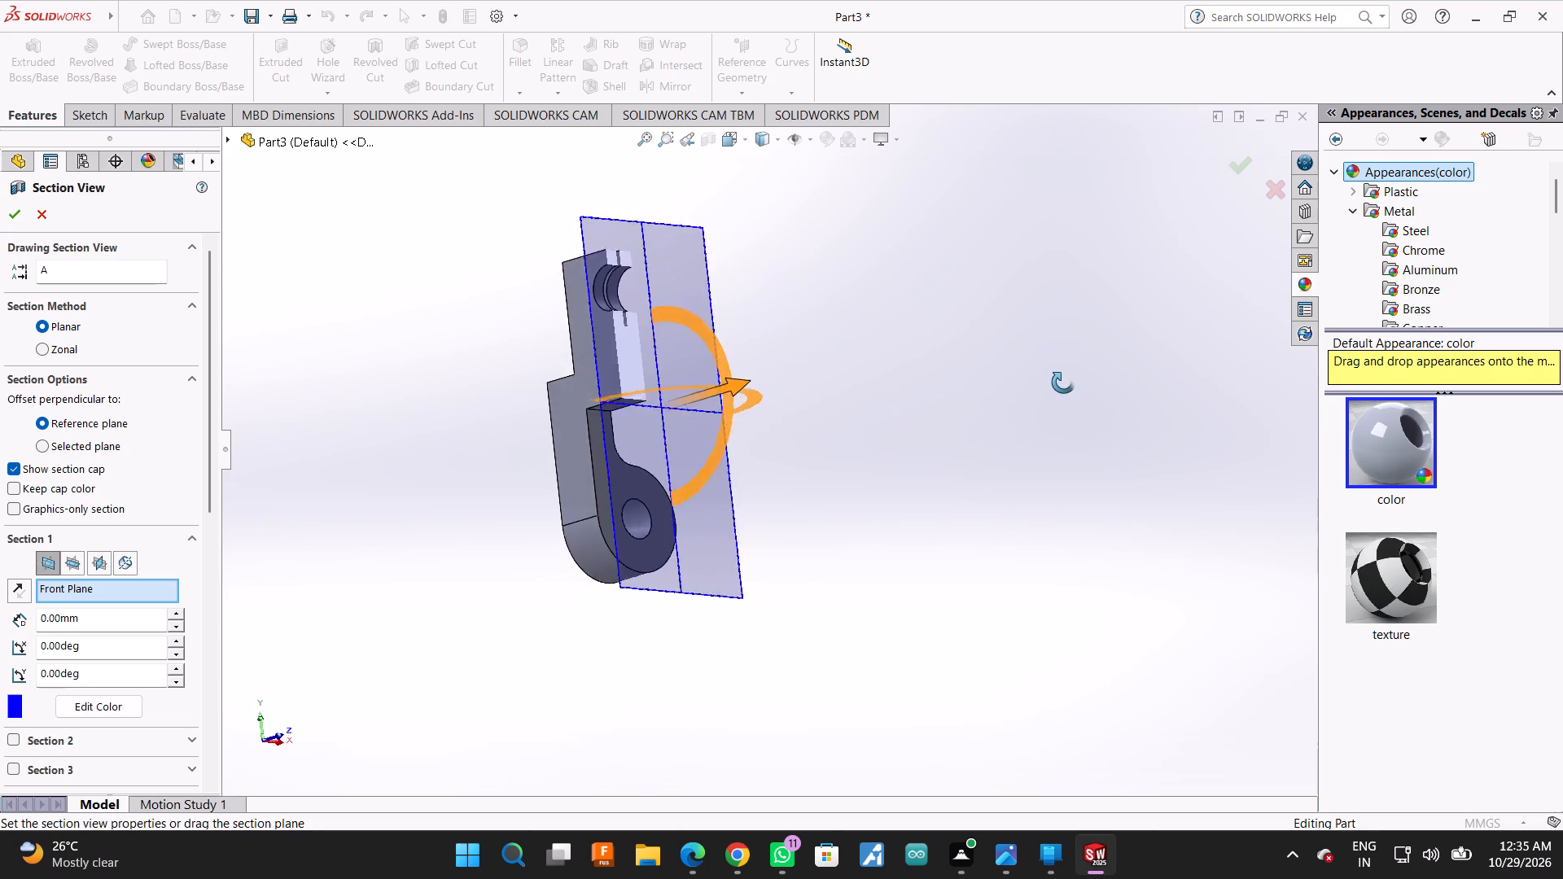
middle_drag(1063, 383, 956, 426)
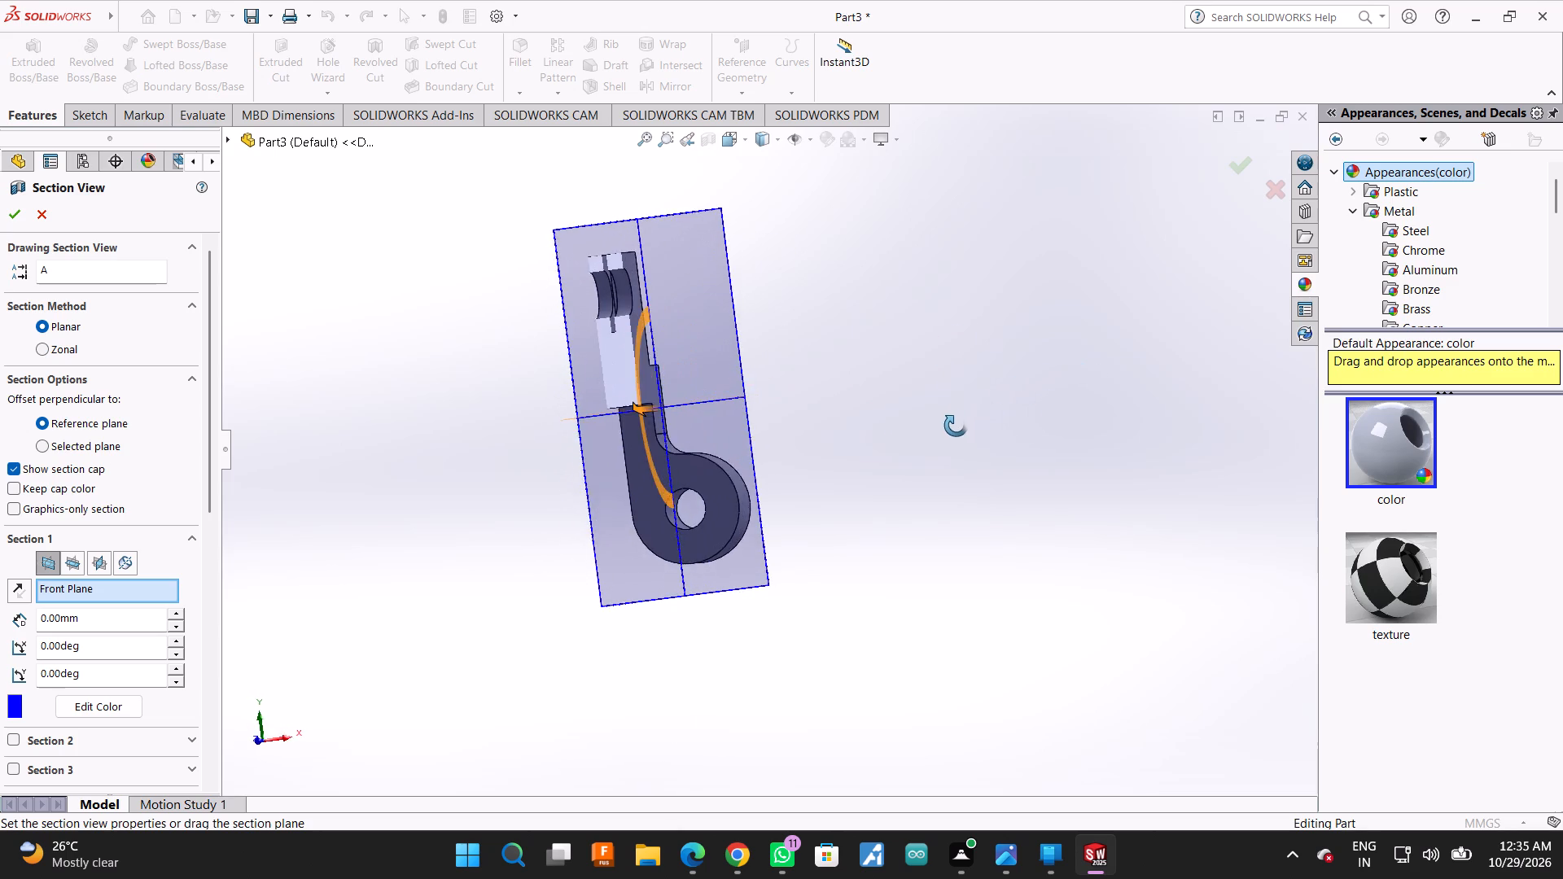
middle_drag(956, 426, 1021, 433)
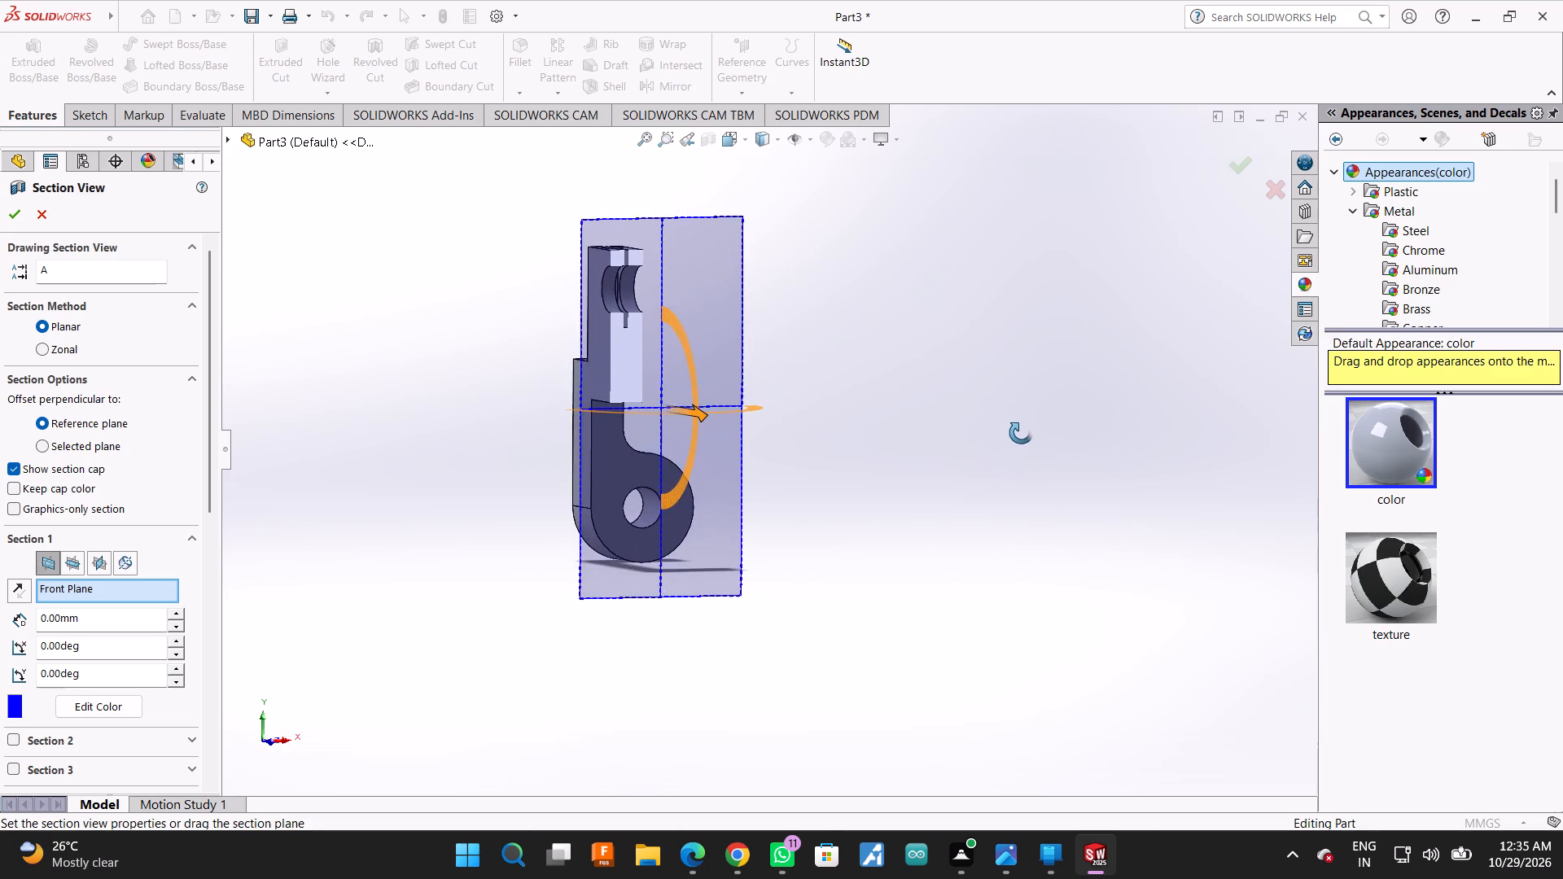
middle_drag(1021, 433, 987, 431)
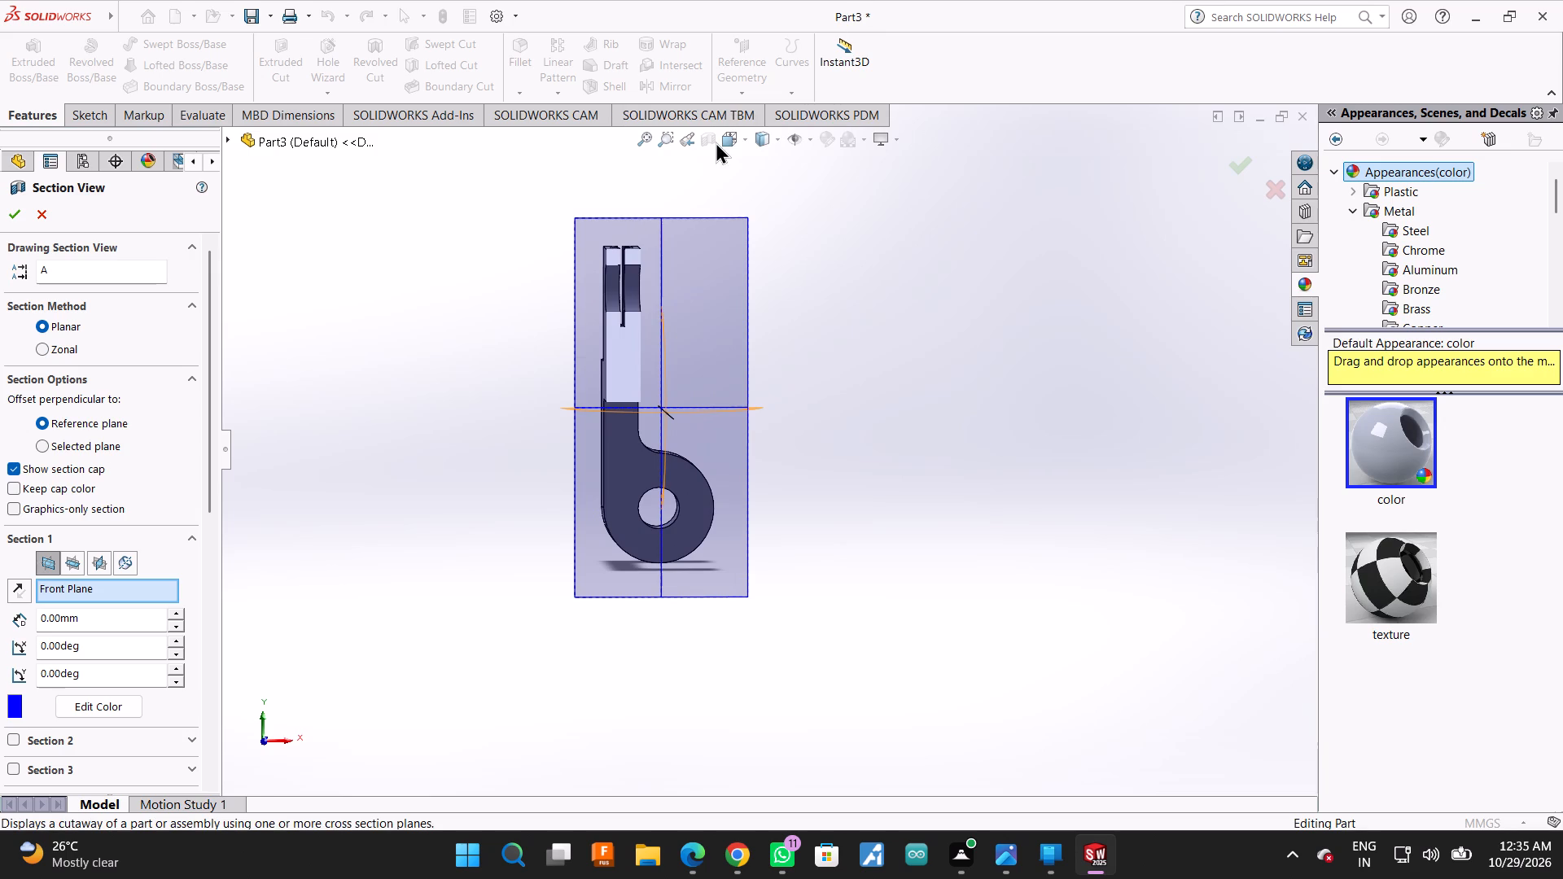
click(706, 142)
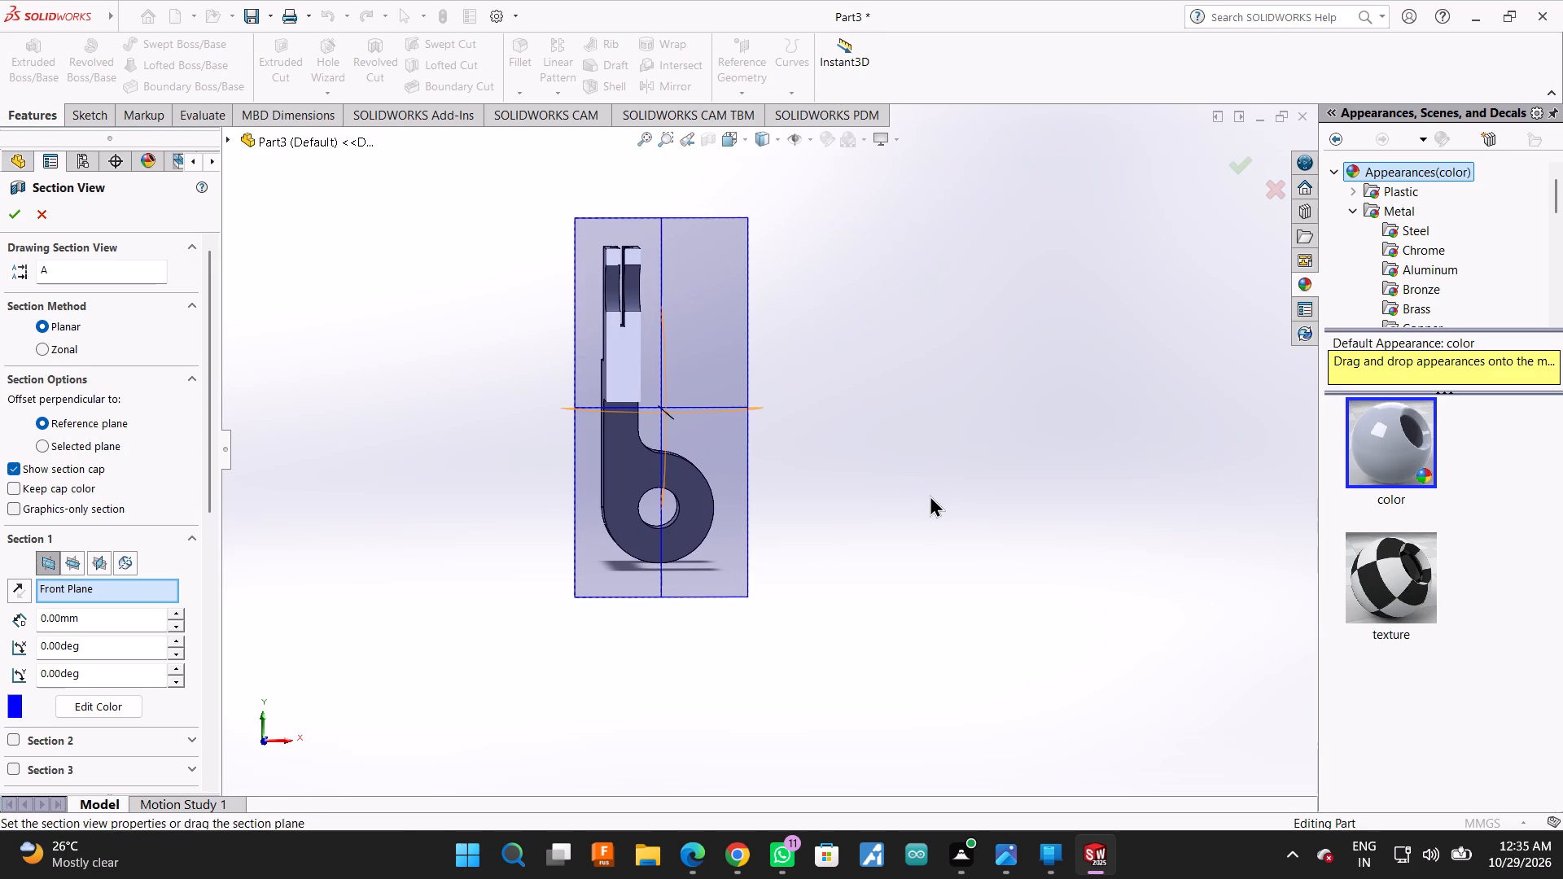
key(Escape)
Orient the whole part to the standard isometric view.
middle_drag(940, 513, 869, 502)
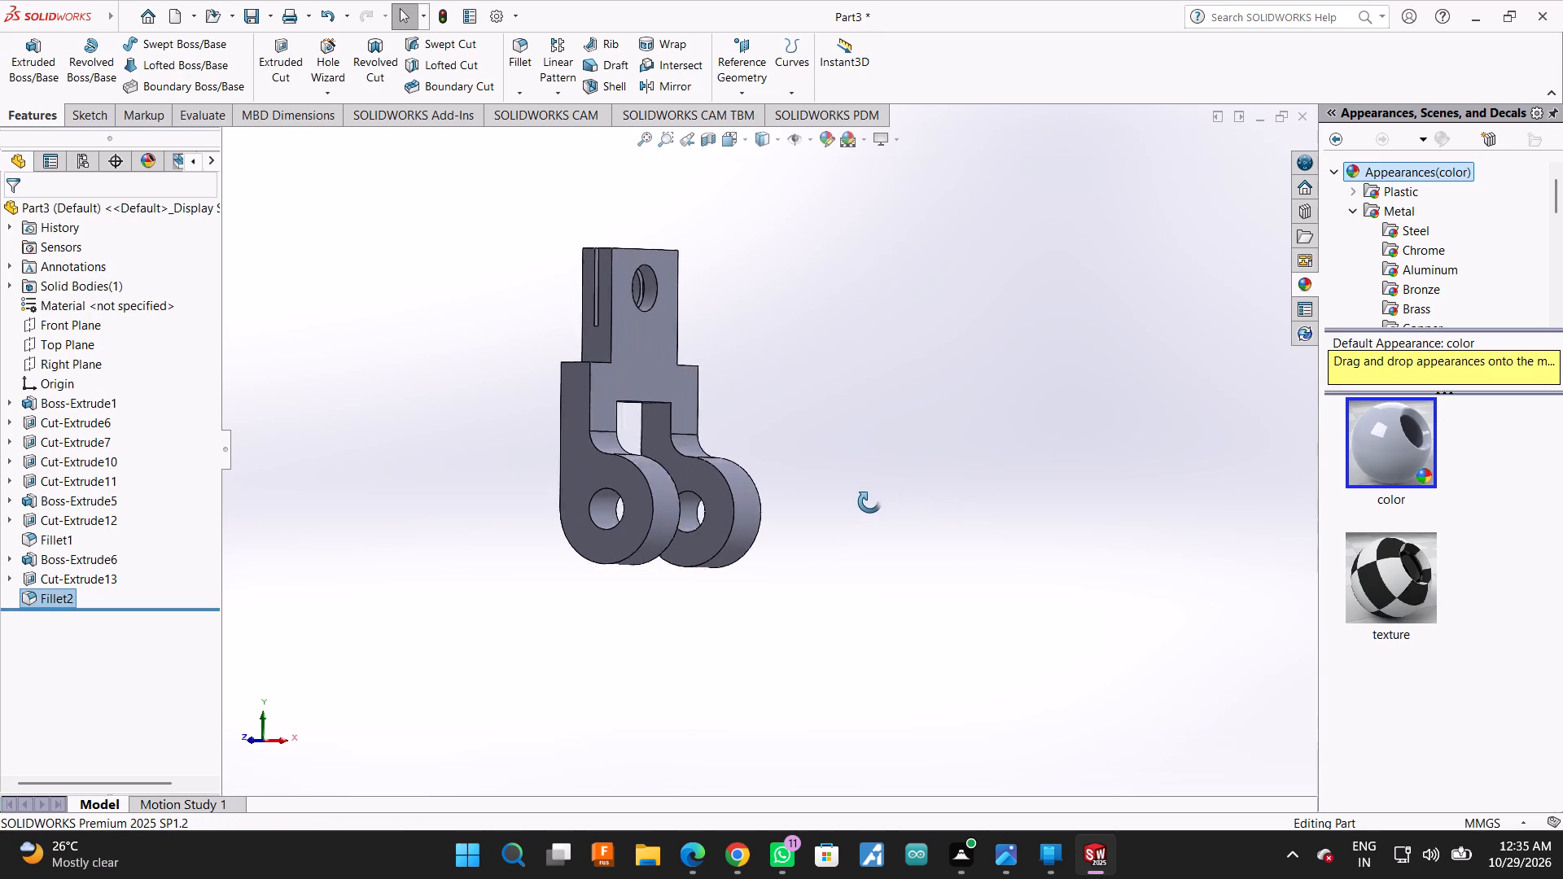
middle_drag(869, 502, 832, 521)
key(space)
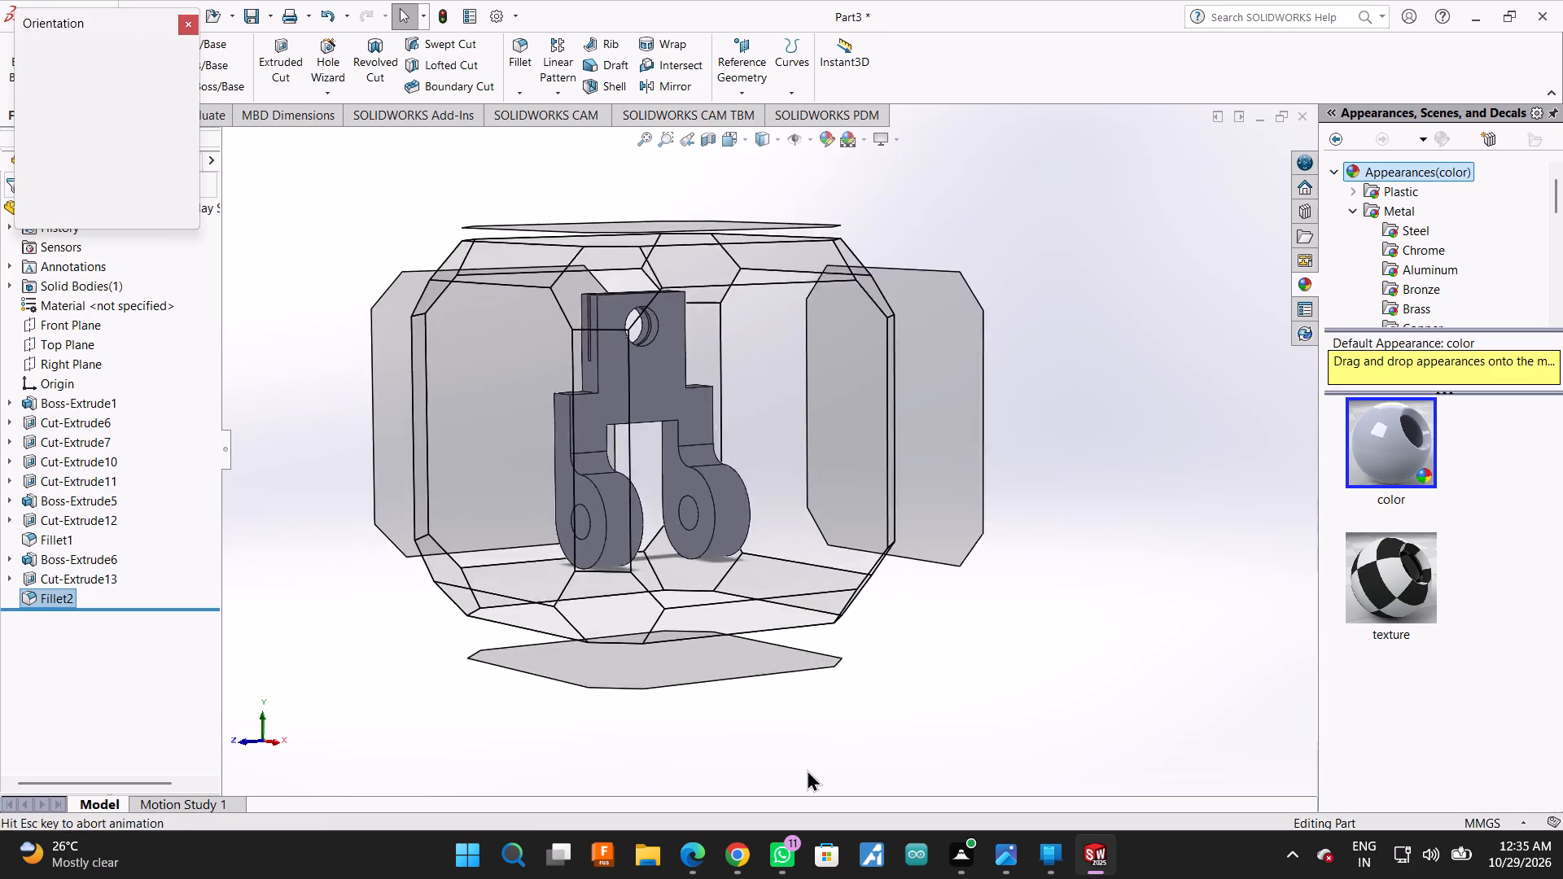
click(175, 77)
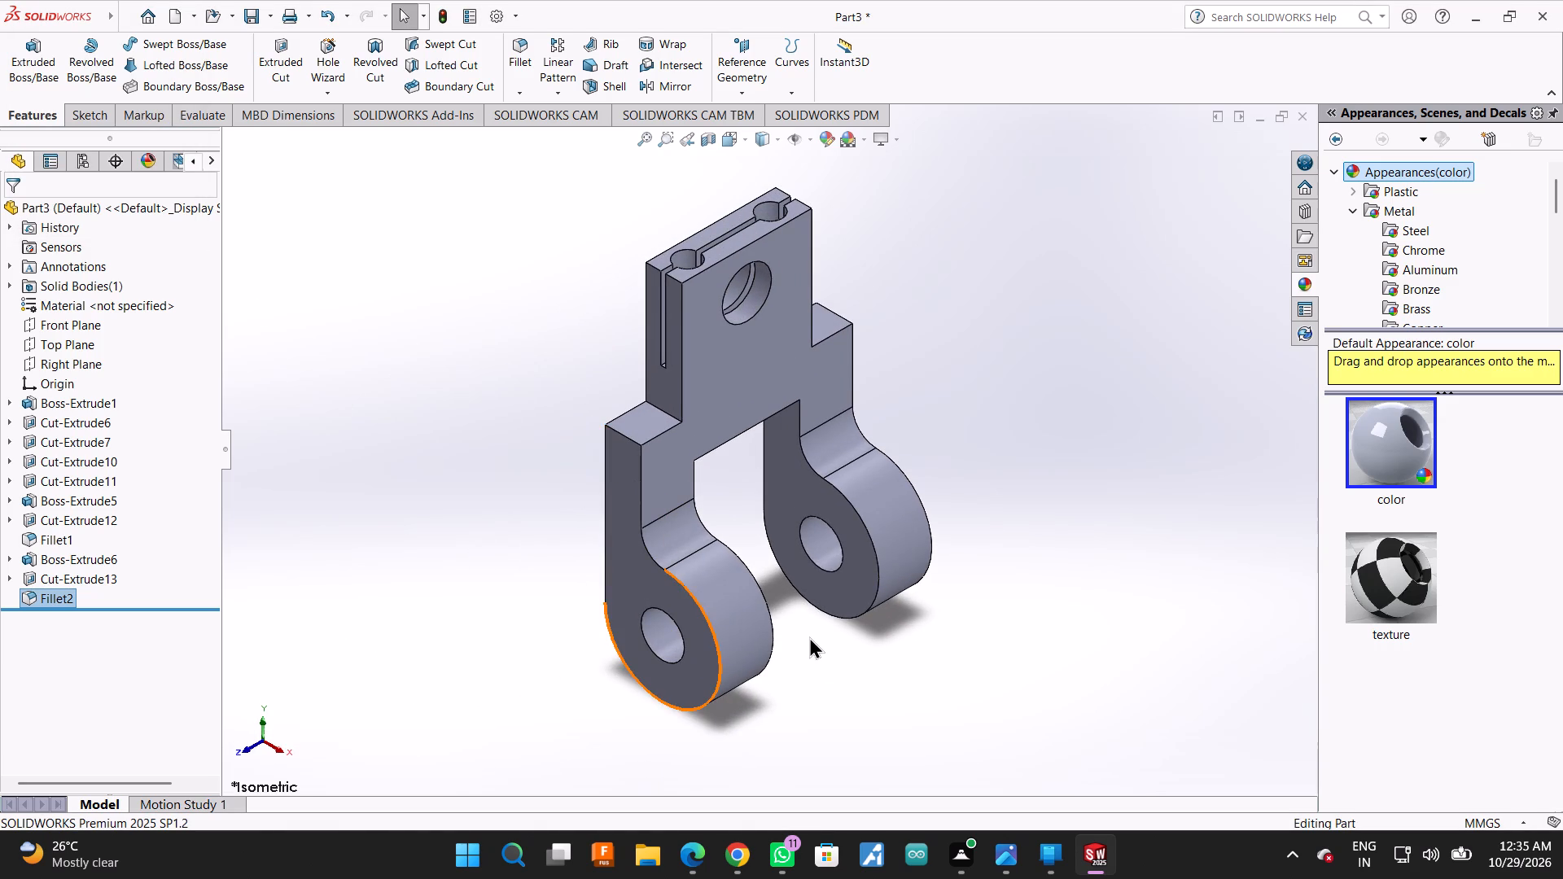
scroll(809, 636, up, 1)
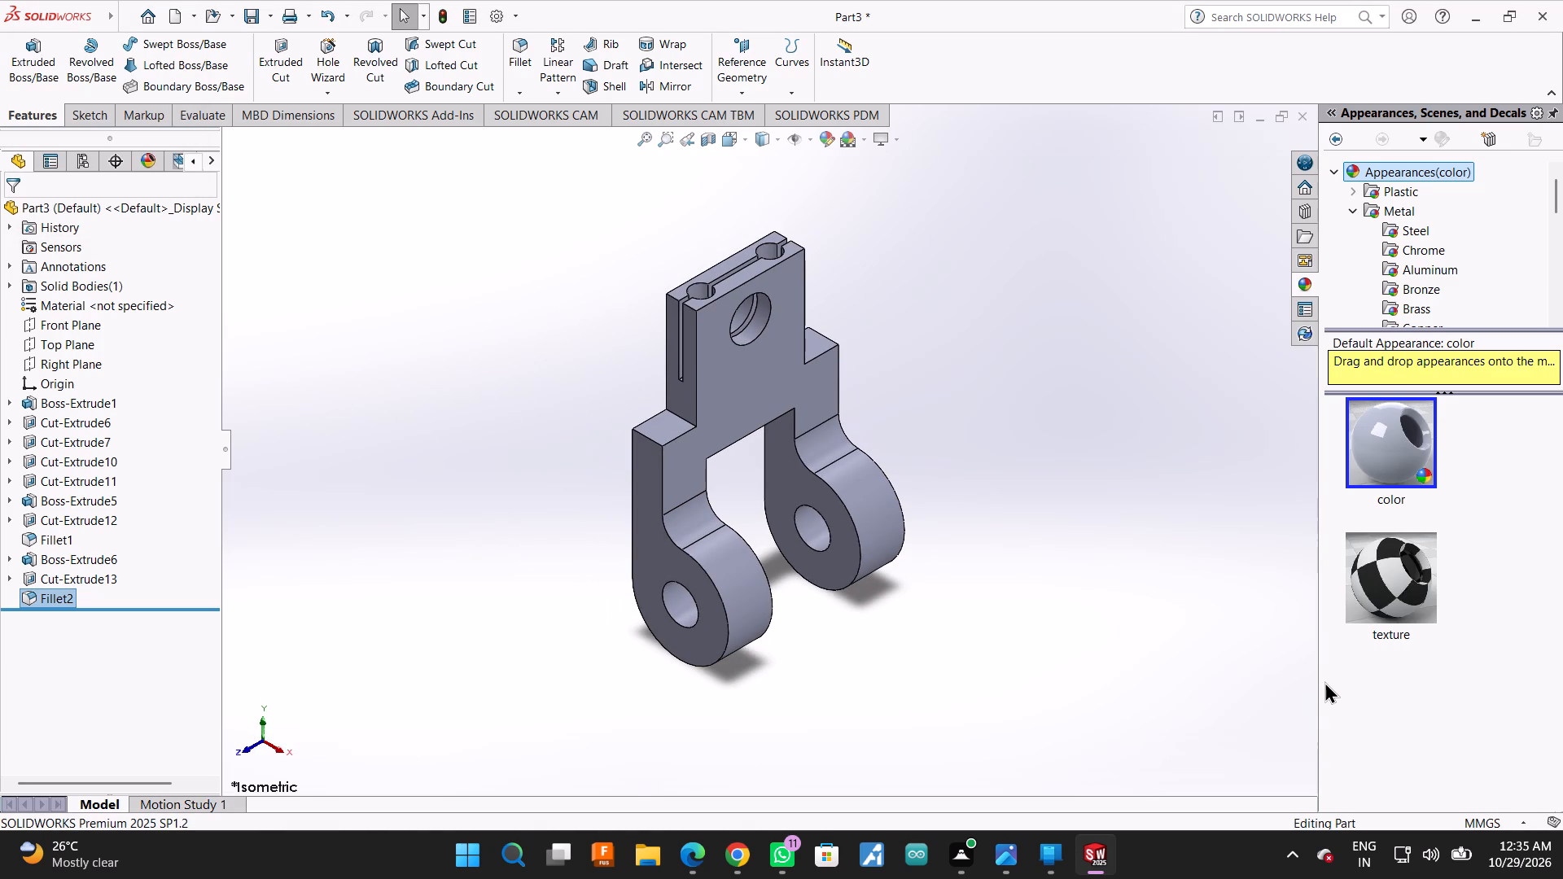
Collapse the Appearances, Scenes, and Decals pane to widen the modelling area.
drag(1318, 679, 1562, 726)
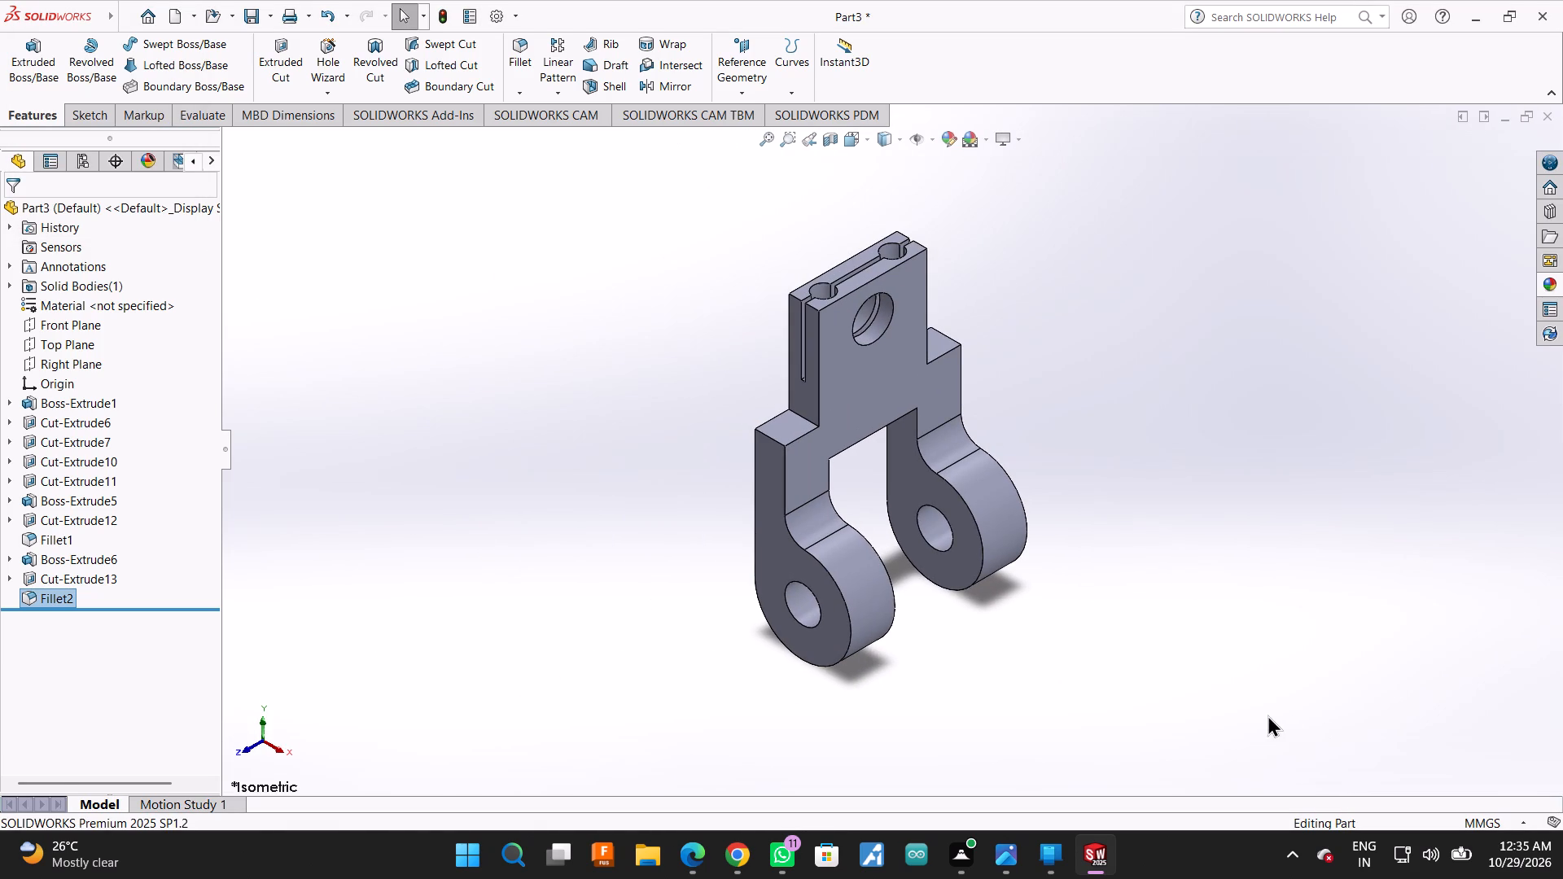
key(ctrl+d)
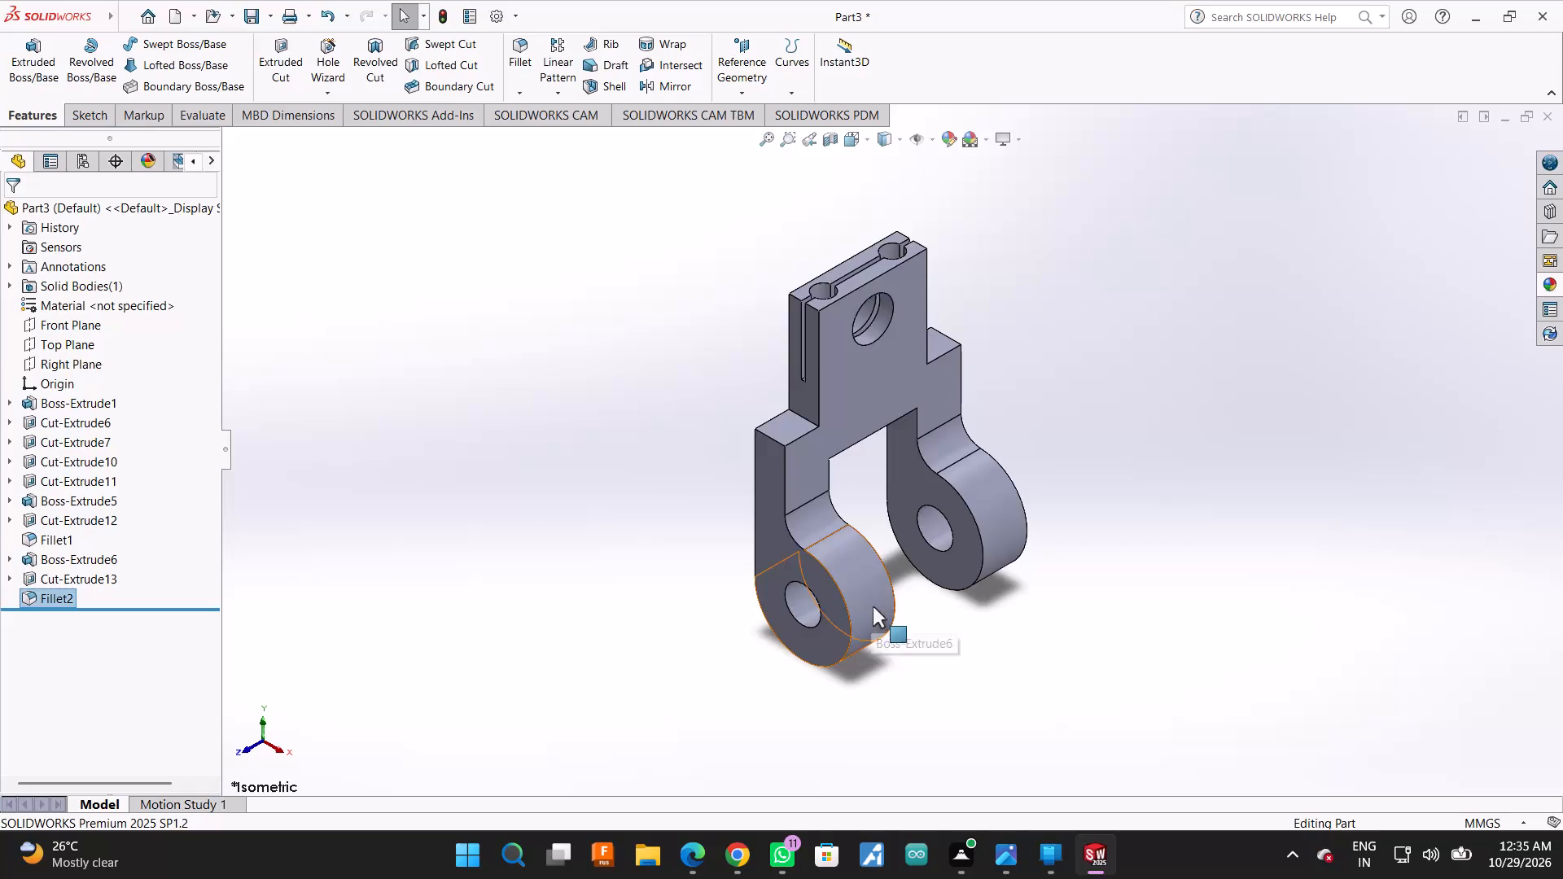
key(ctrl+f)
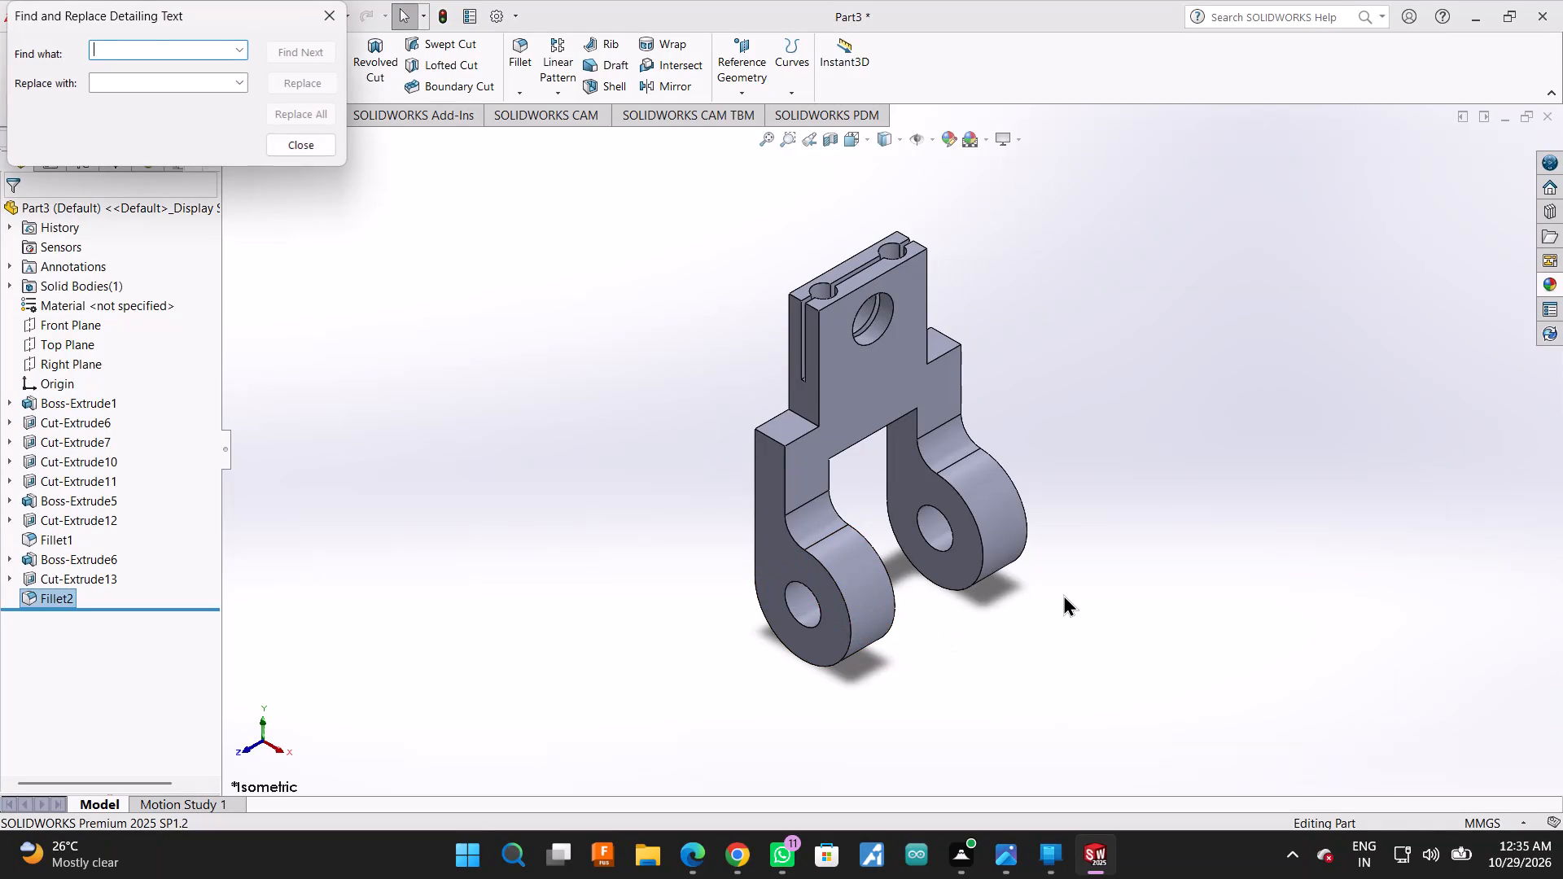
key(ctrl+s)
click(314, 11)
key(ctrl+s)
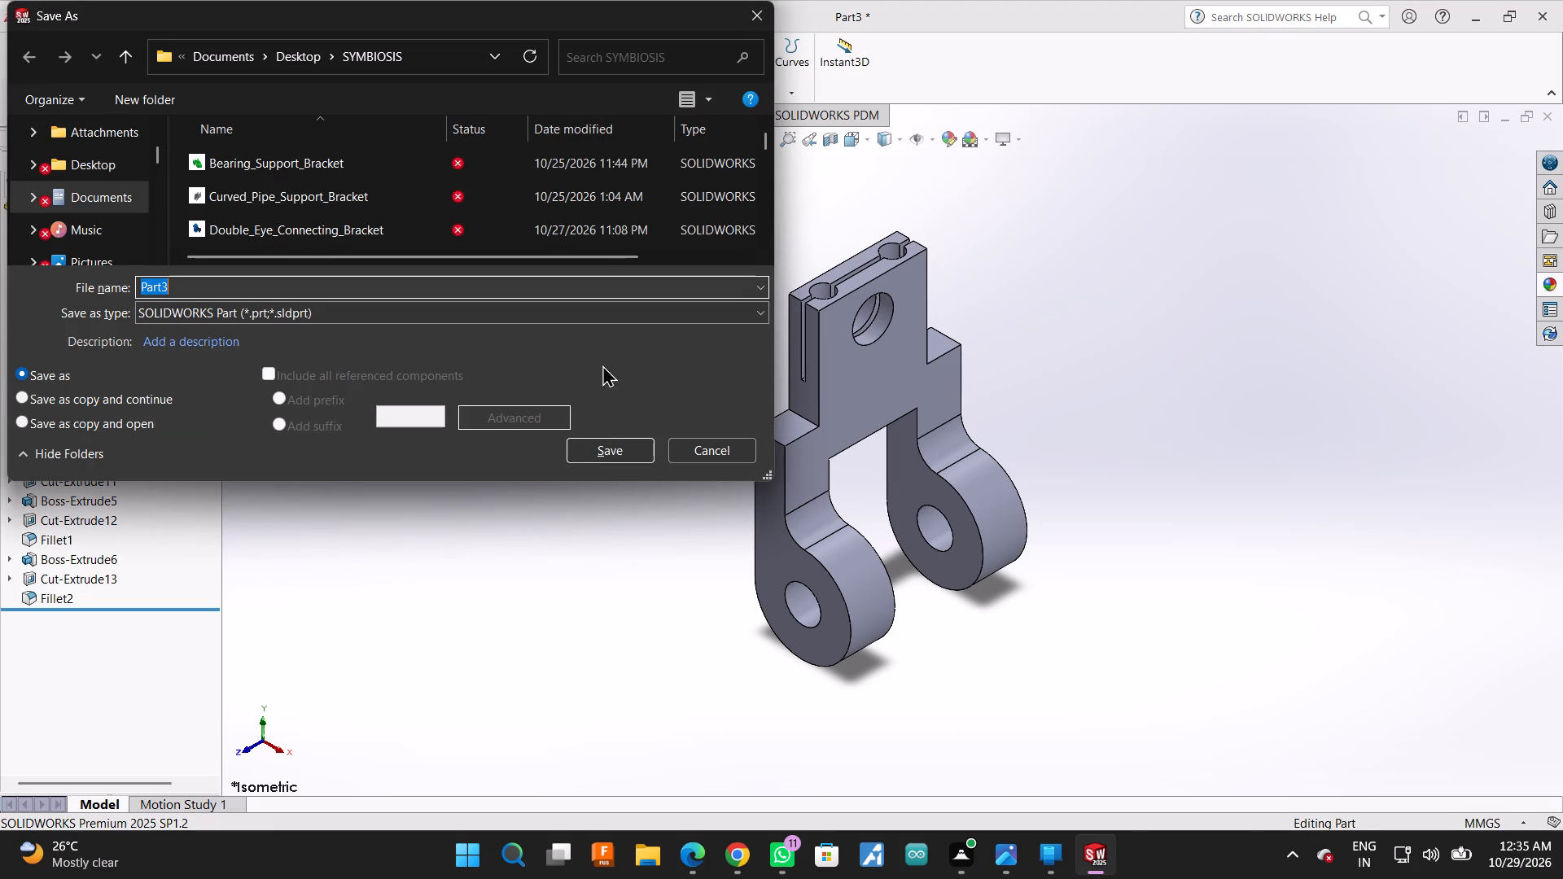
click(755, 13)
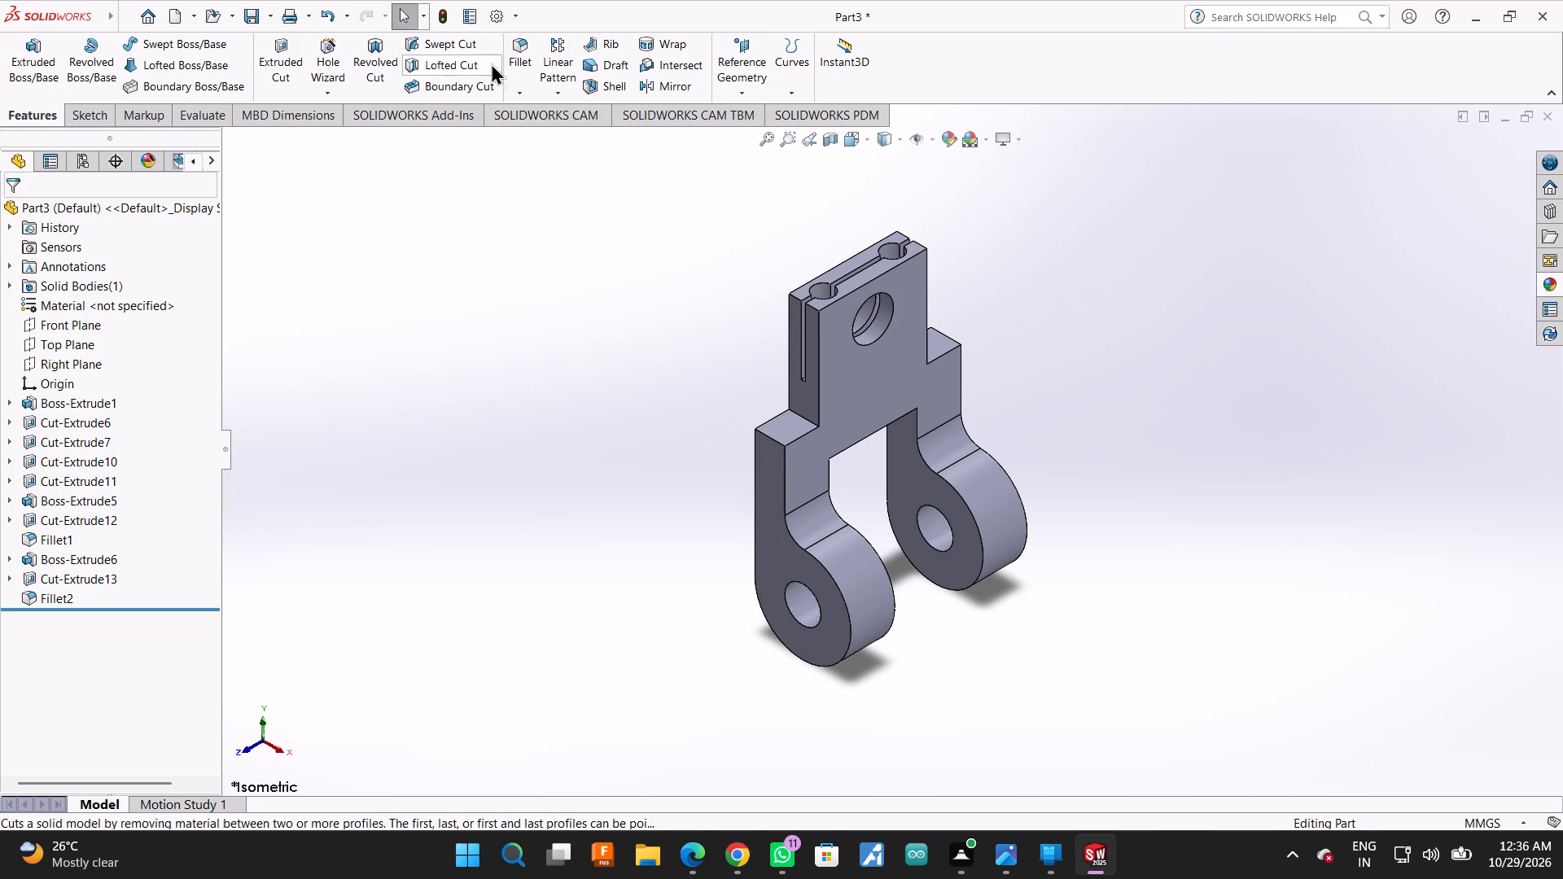
Fillet the inner corner edge where the slotted upper end meets one shoulder with a 24 mm radius.
click(526, 54)
scroll(771, 407, down, 3)
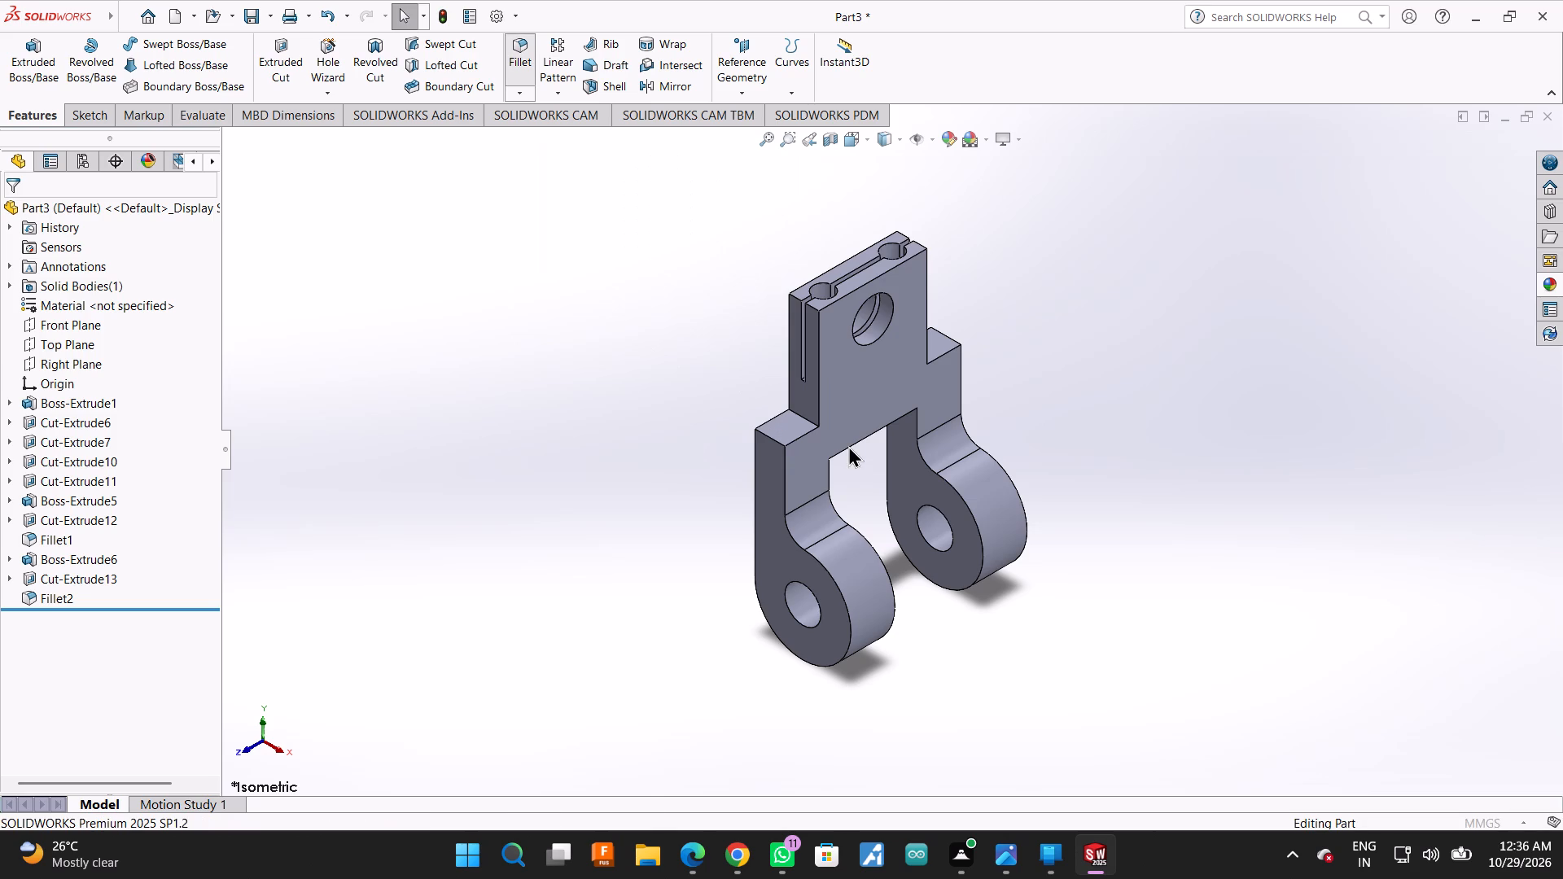
scroll(848, 445, down, 4)
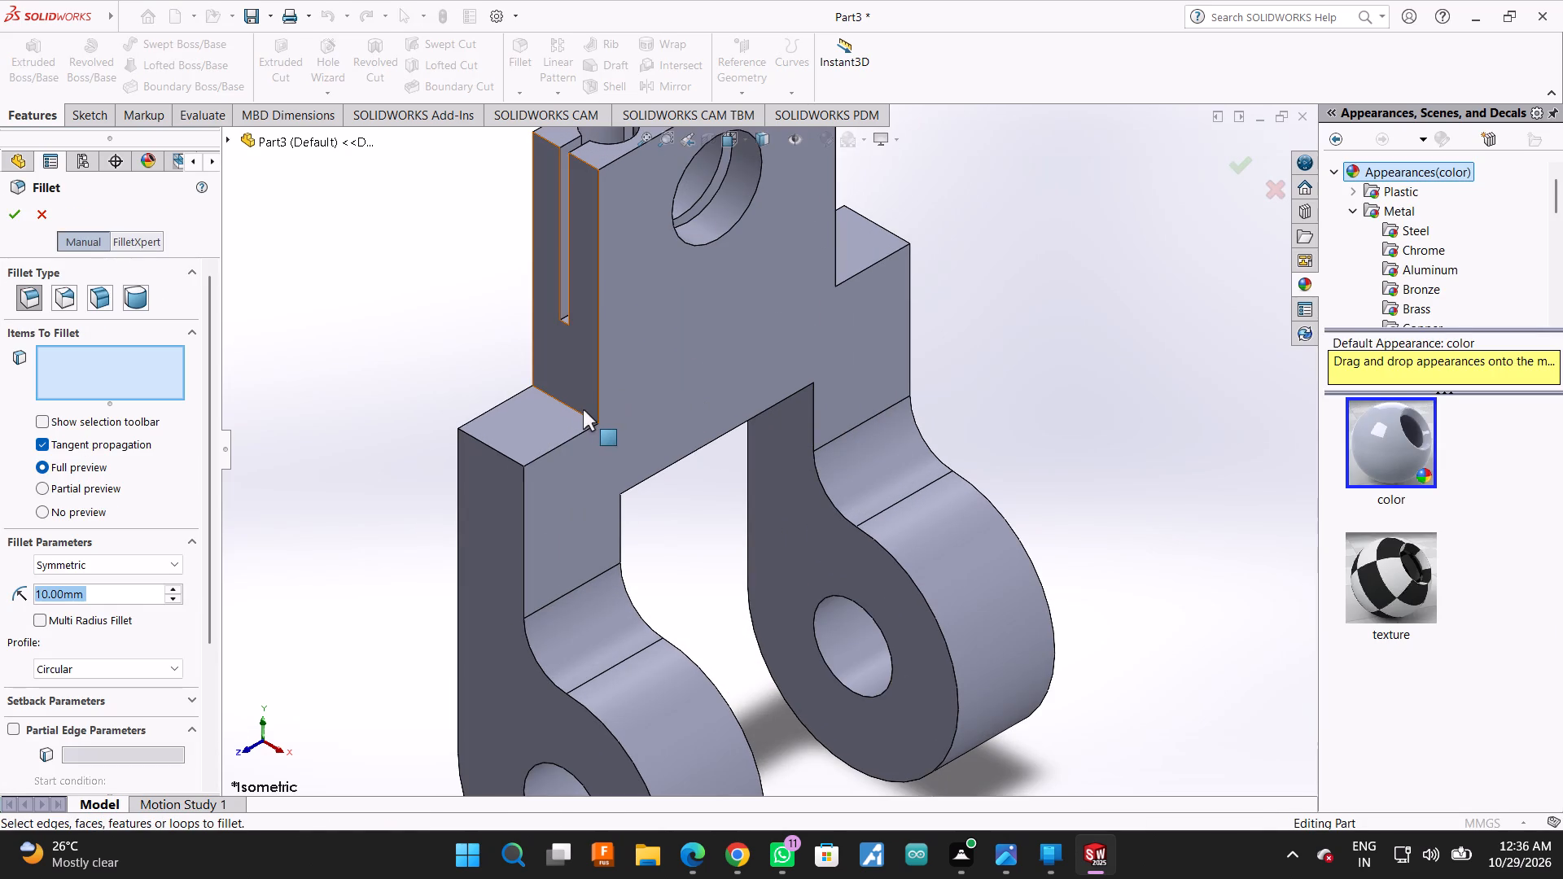
click(579, 410)
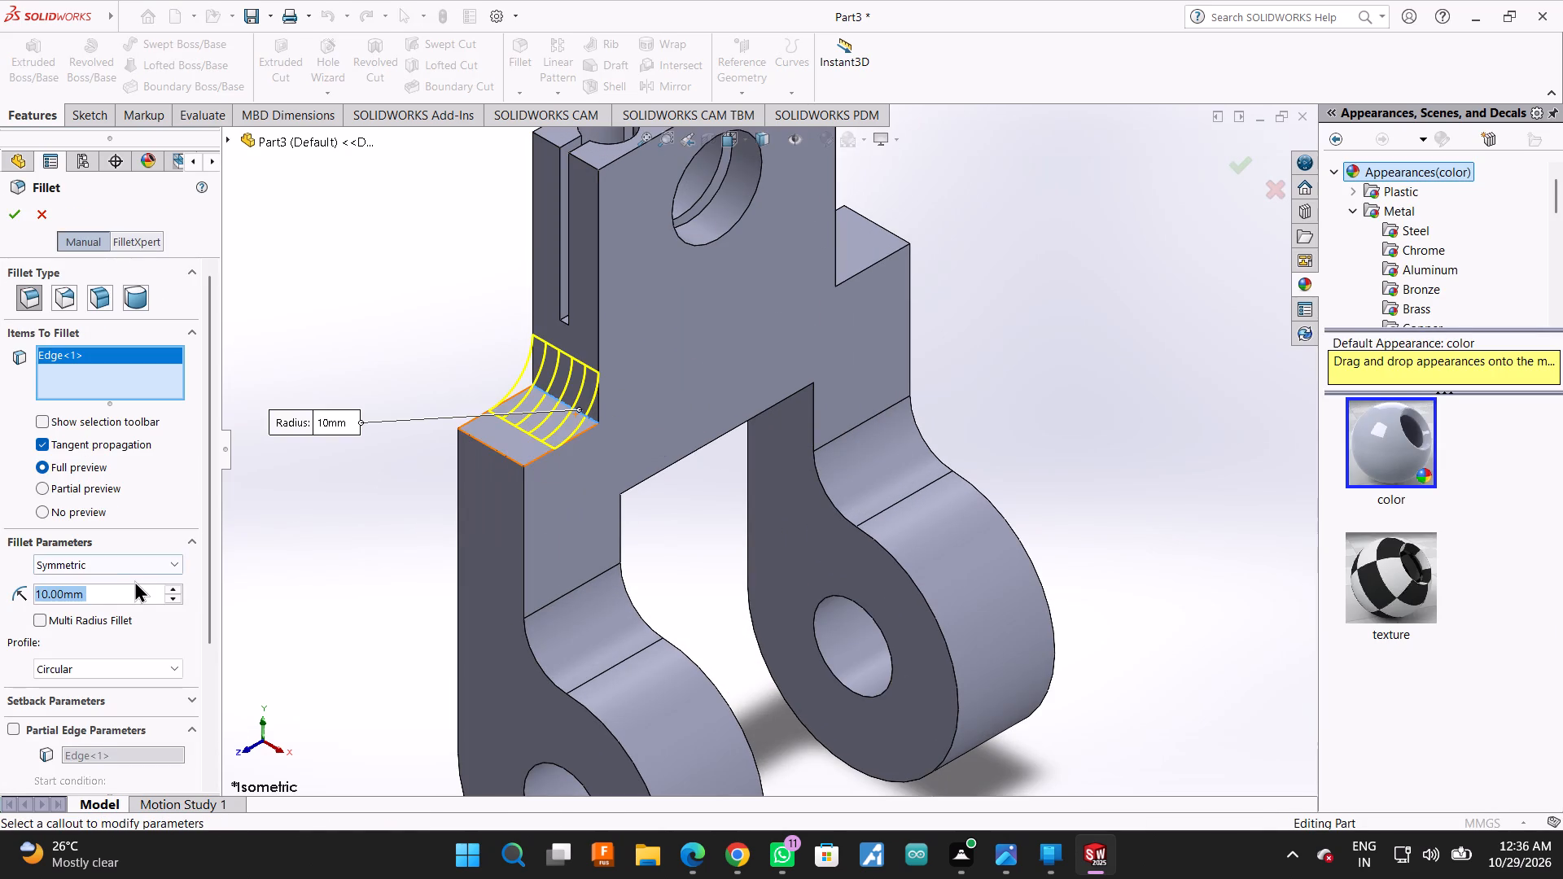
text(12)
key(Return)
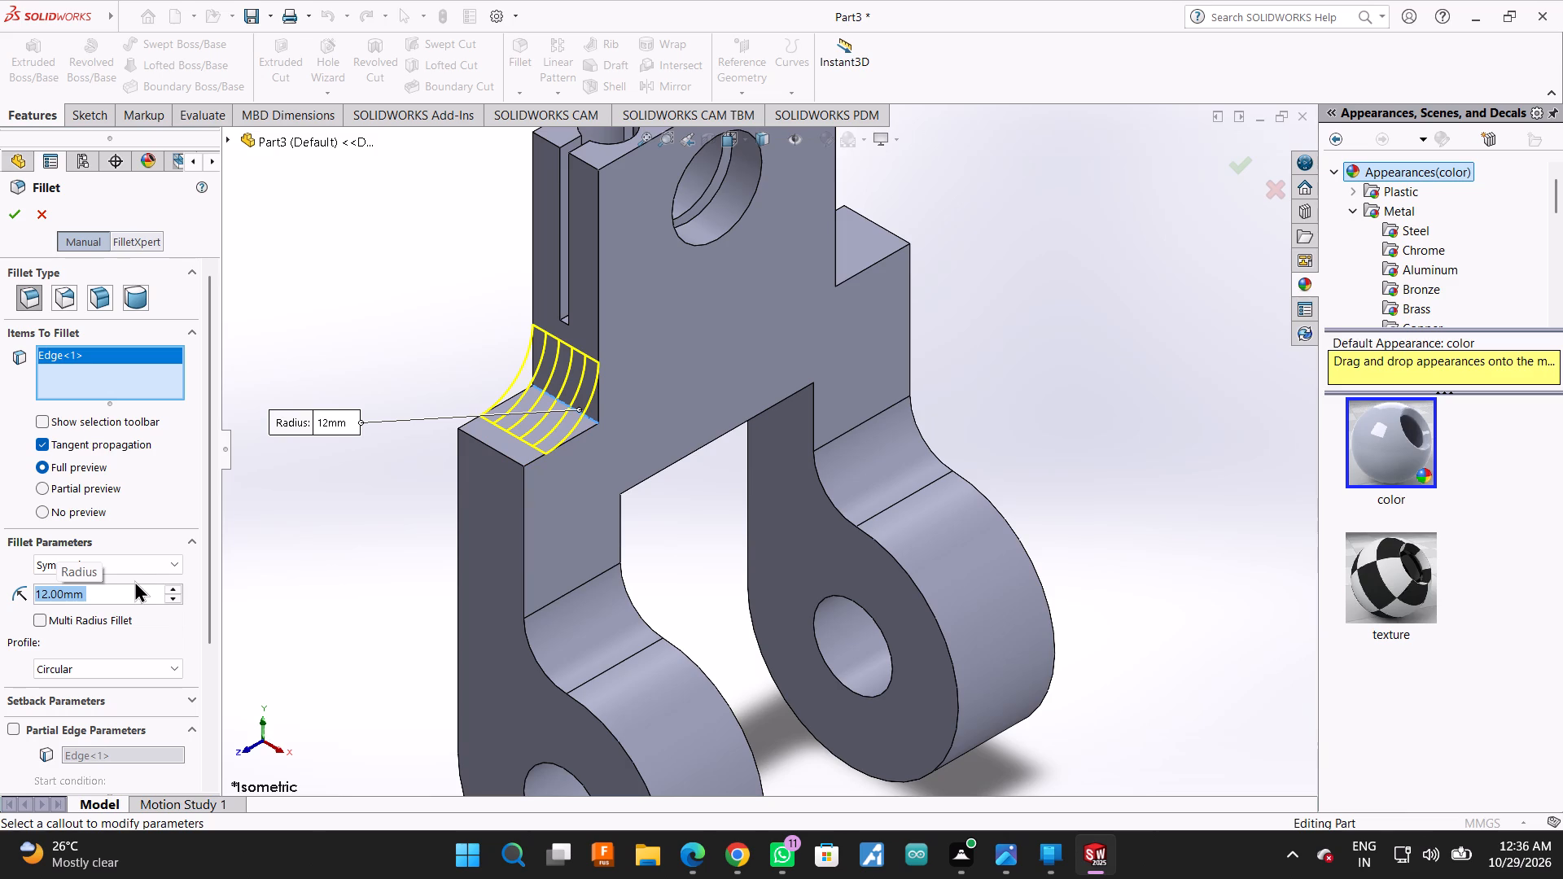
click(114, 595)
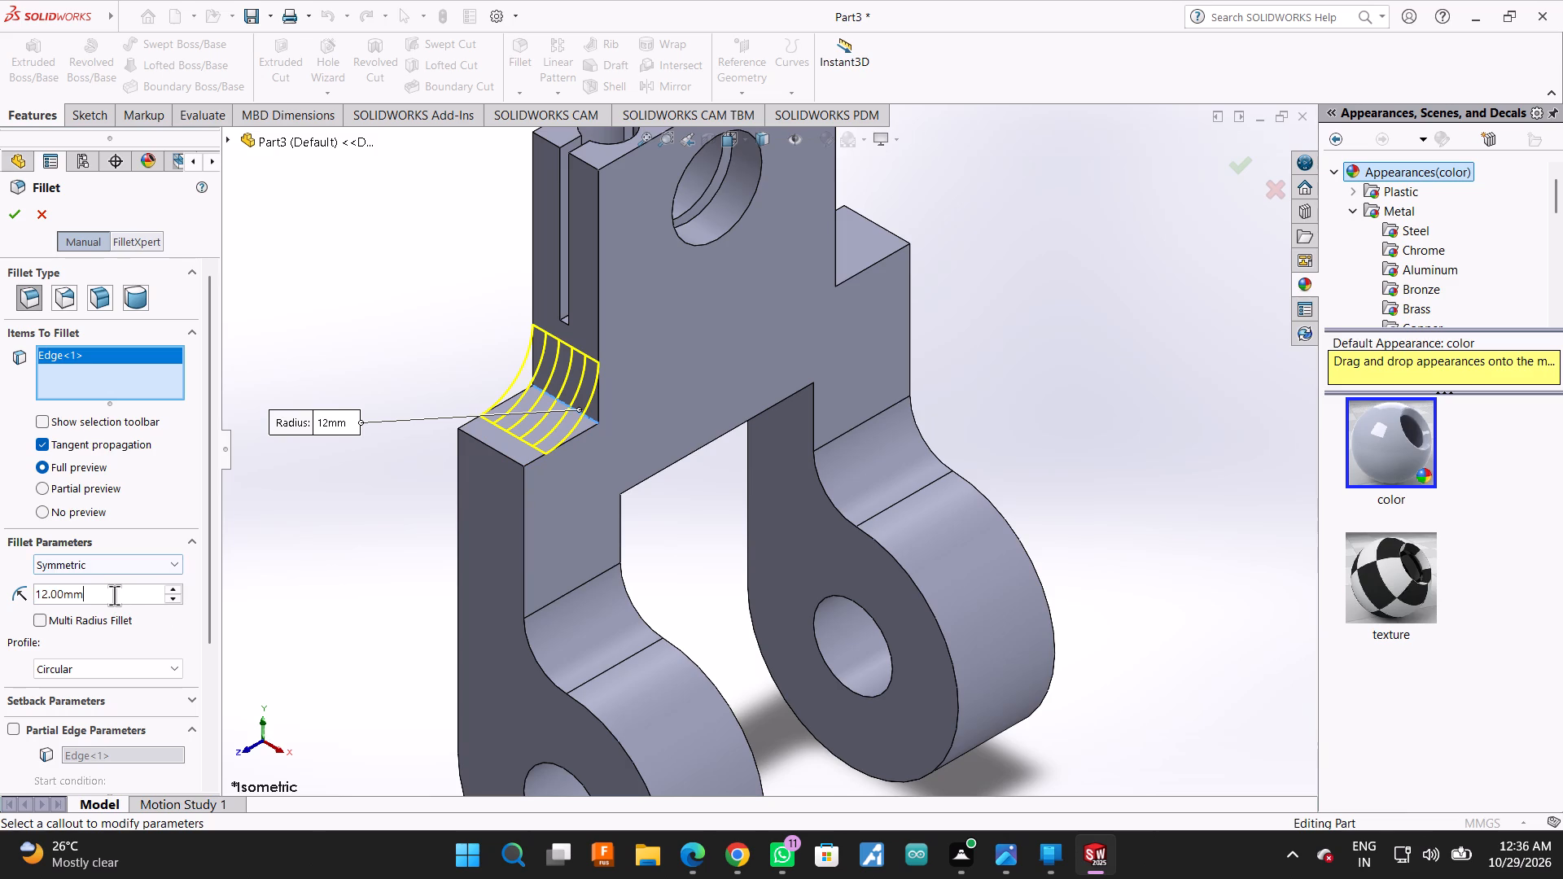
click(114, 595)
text(24)
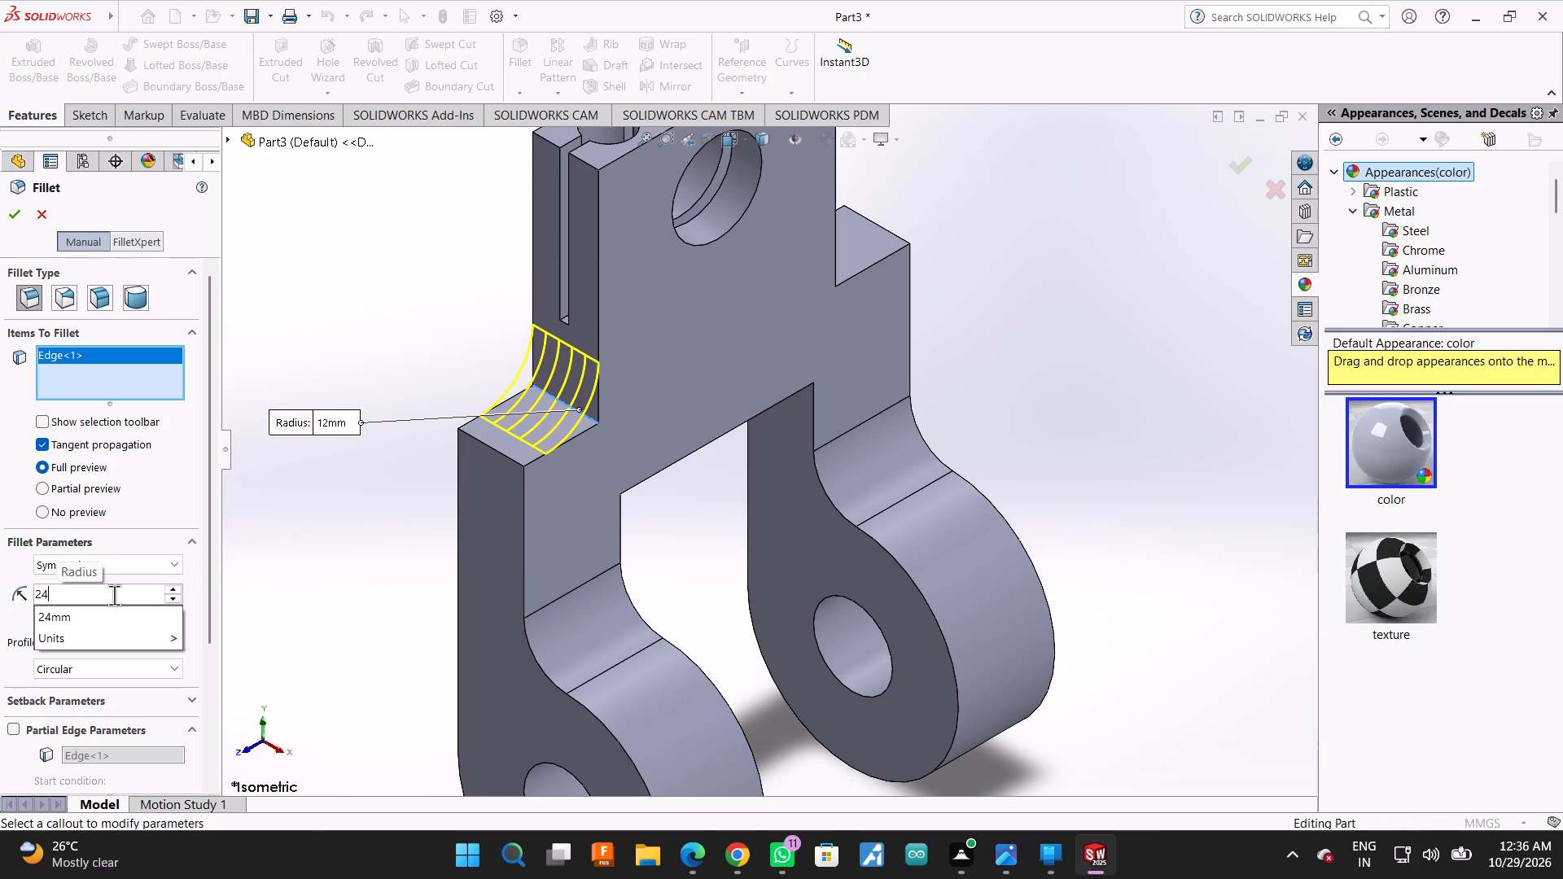
key(Return)
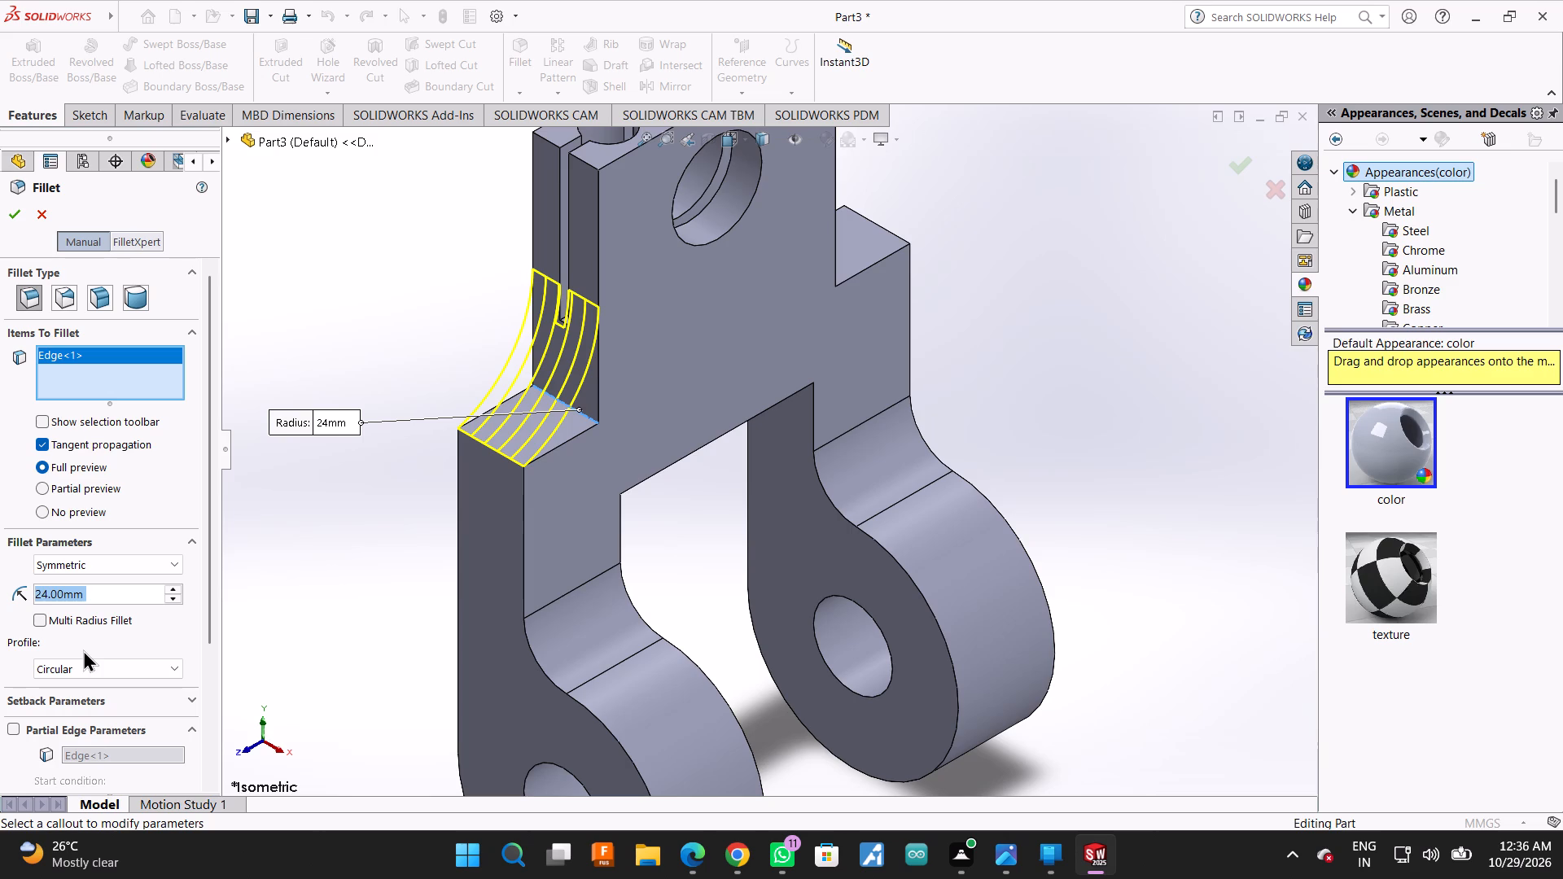
click(8, 203)
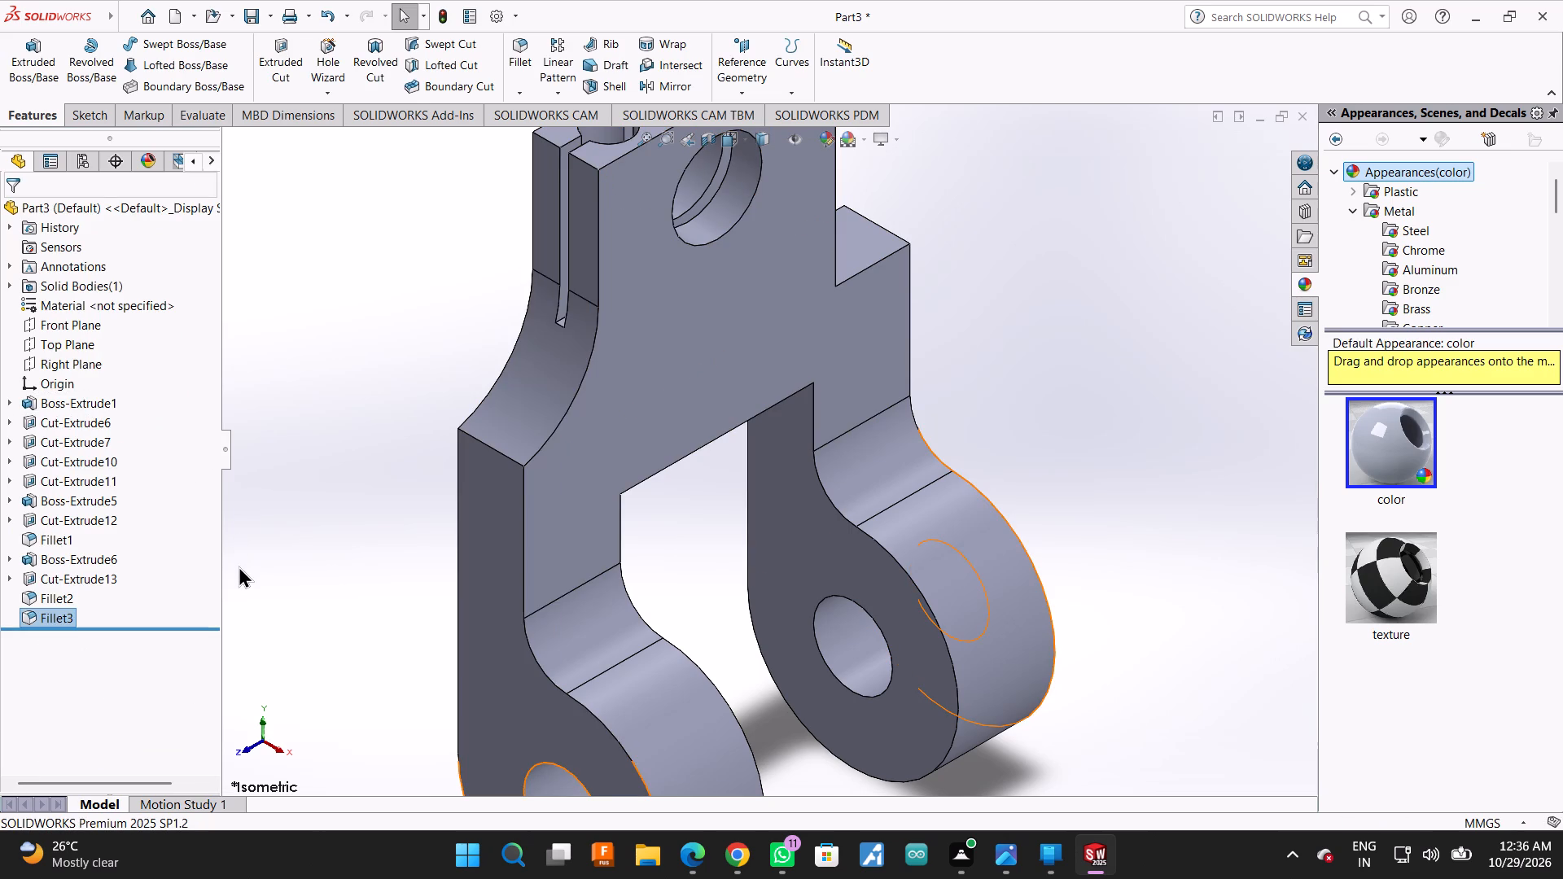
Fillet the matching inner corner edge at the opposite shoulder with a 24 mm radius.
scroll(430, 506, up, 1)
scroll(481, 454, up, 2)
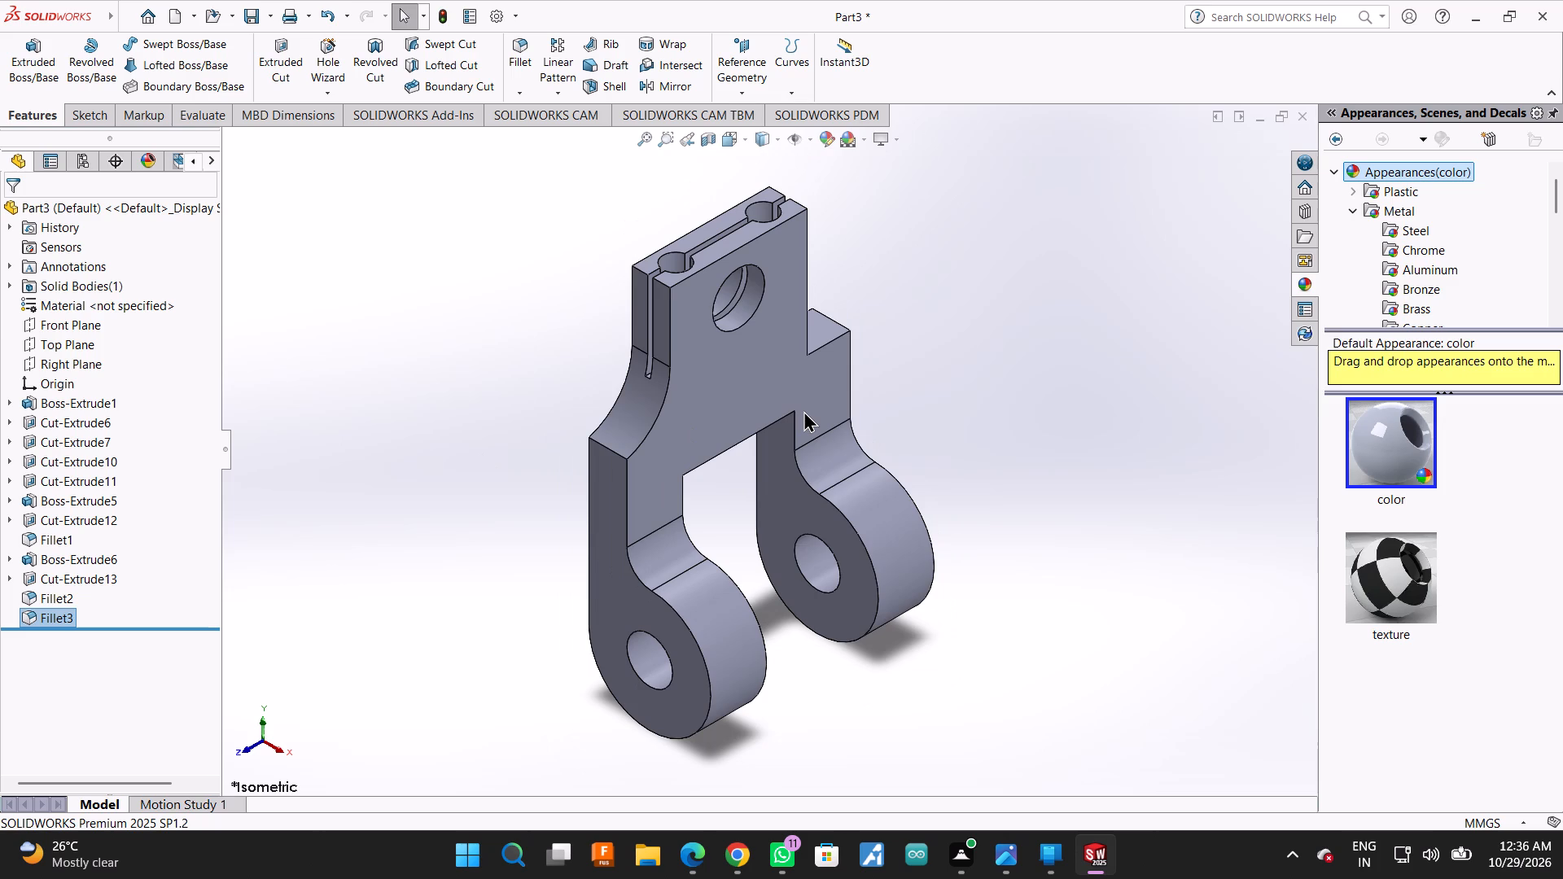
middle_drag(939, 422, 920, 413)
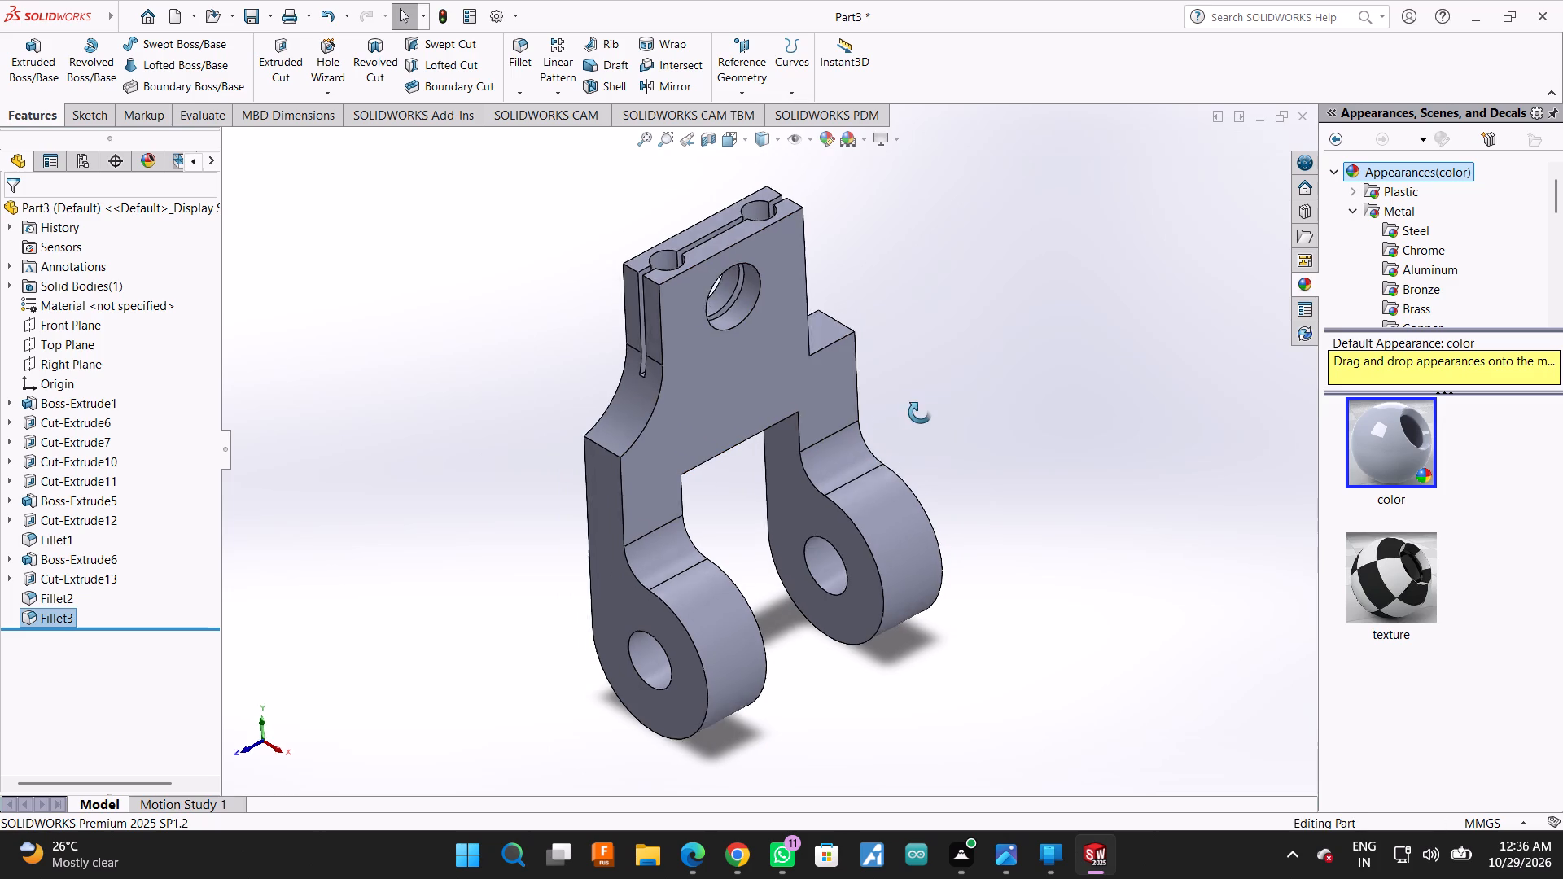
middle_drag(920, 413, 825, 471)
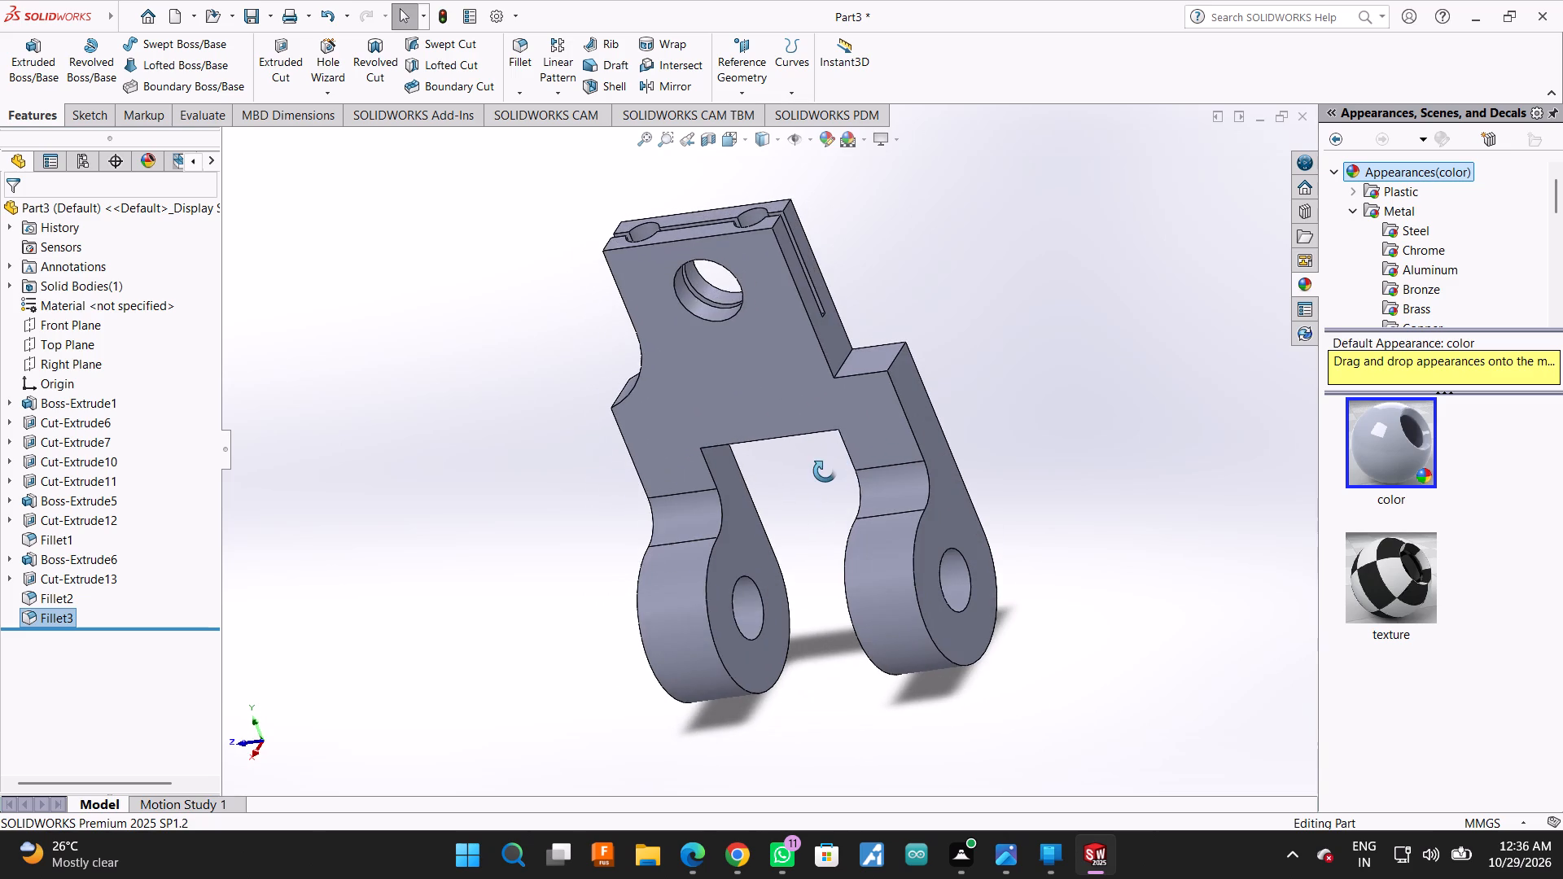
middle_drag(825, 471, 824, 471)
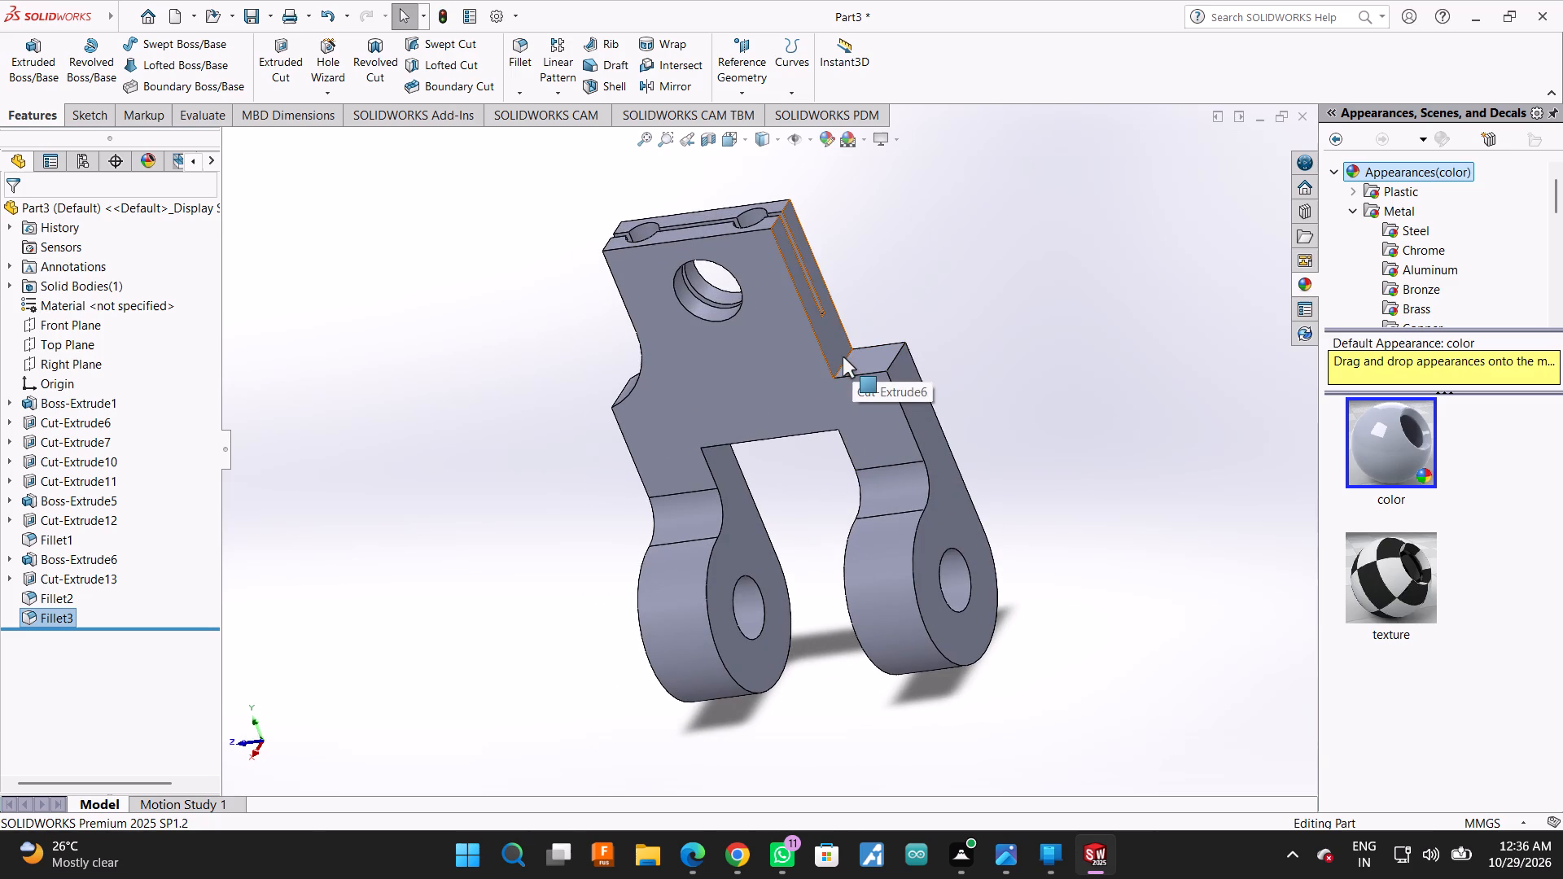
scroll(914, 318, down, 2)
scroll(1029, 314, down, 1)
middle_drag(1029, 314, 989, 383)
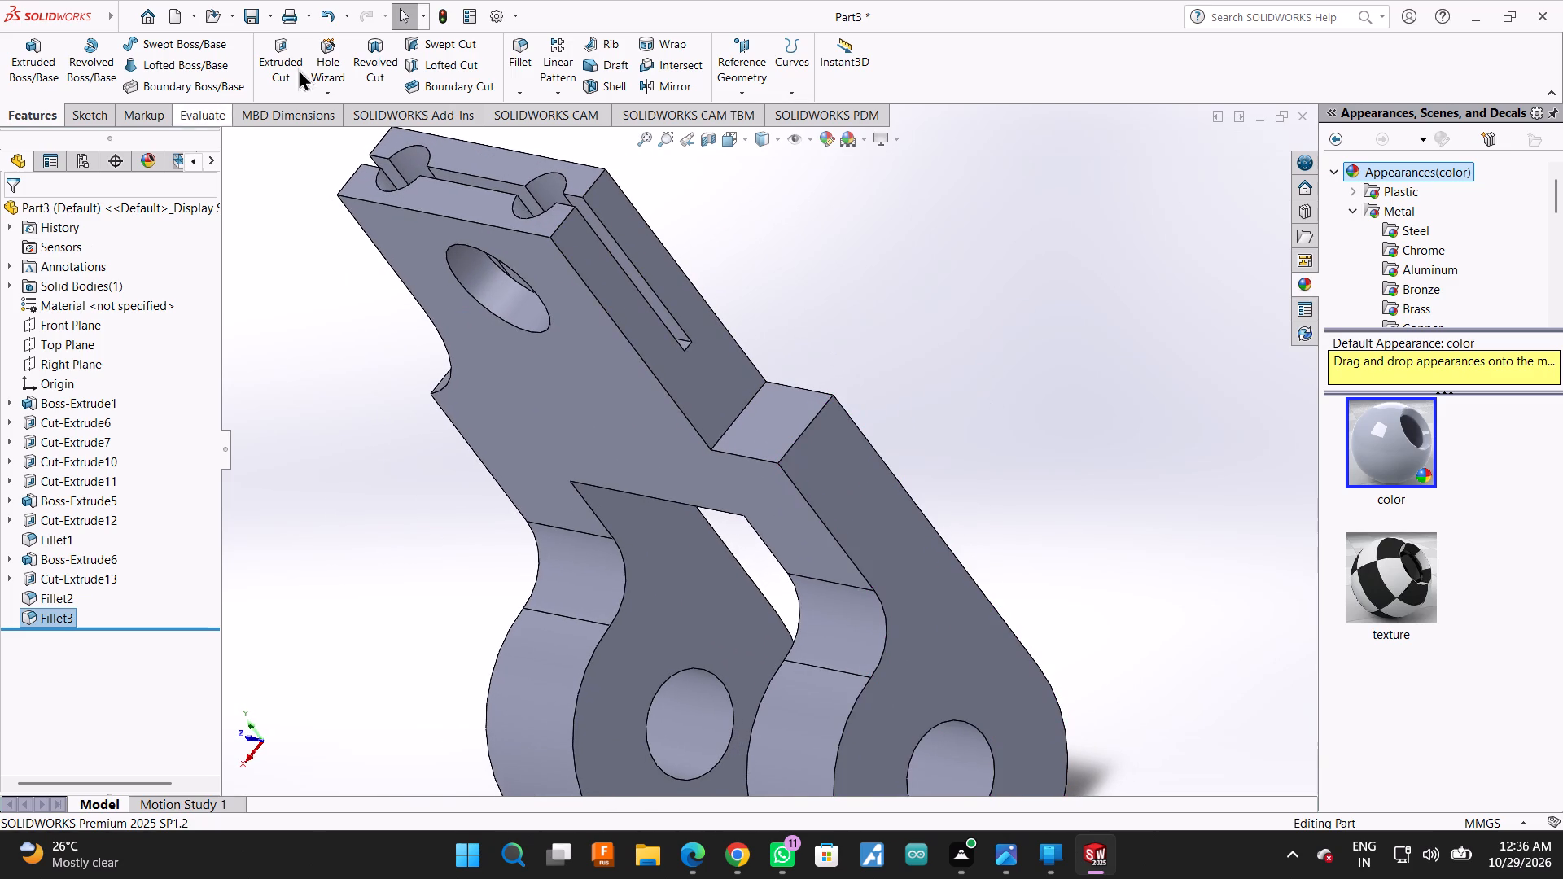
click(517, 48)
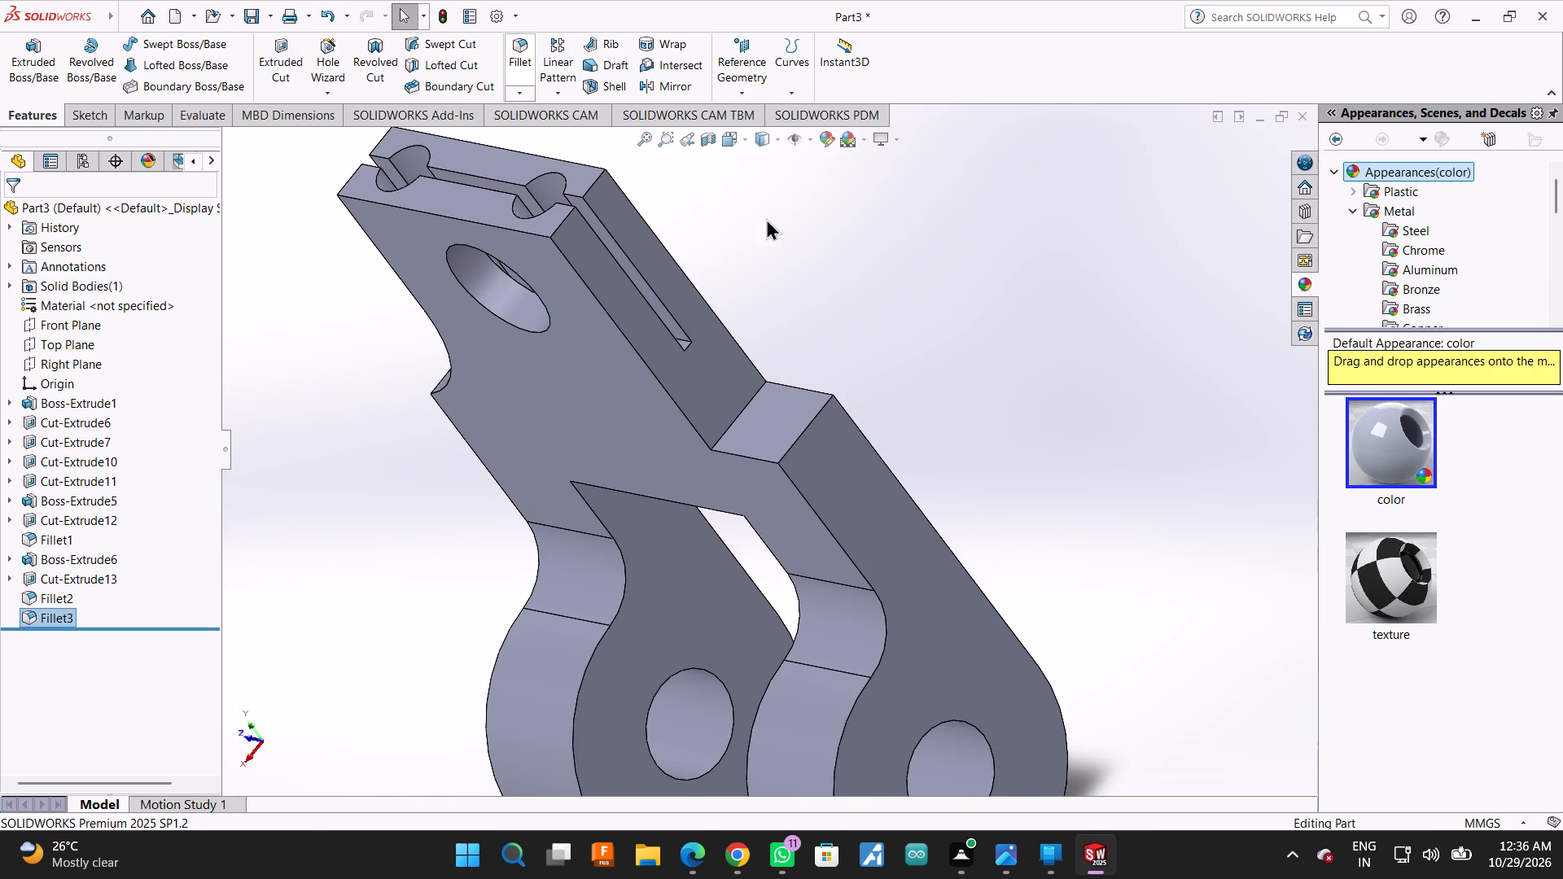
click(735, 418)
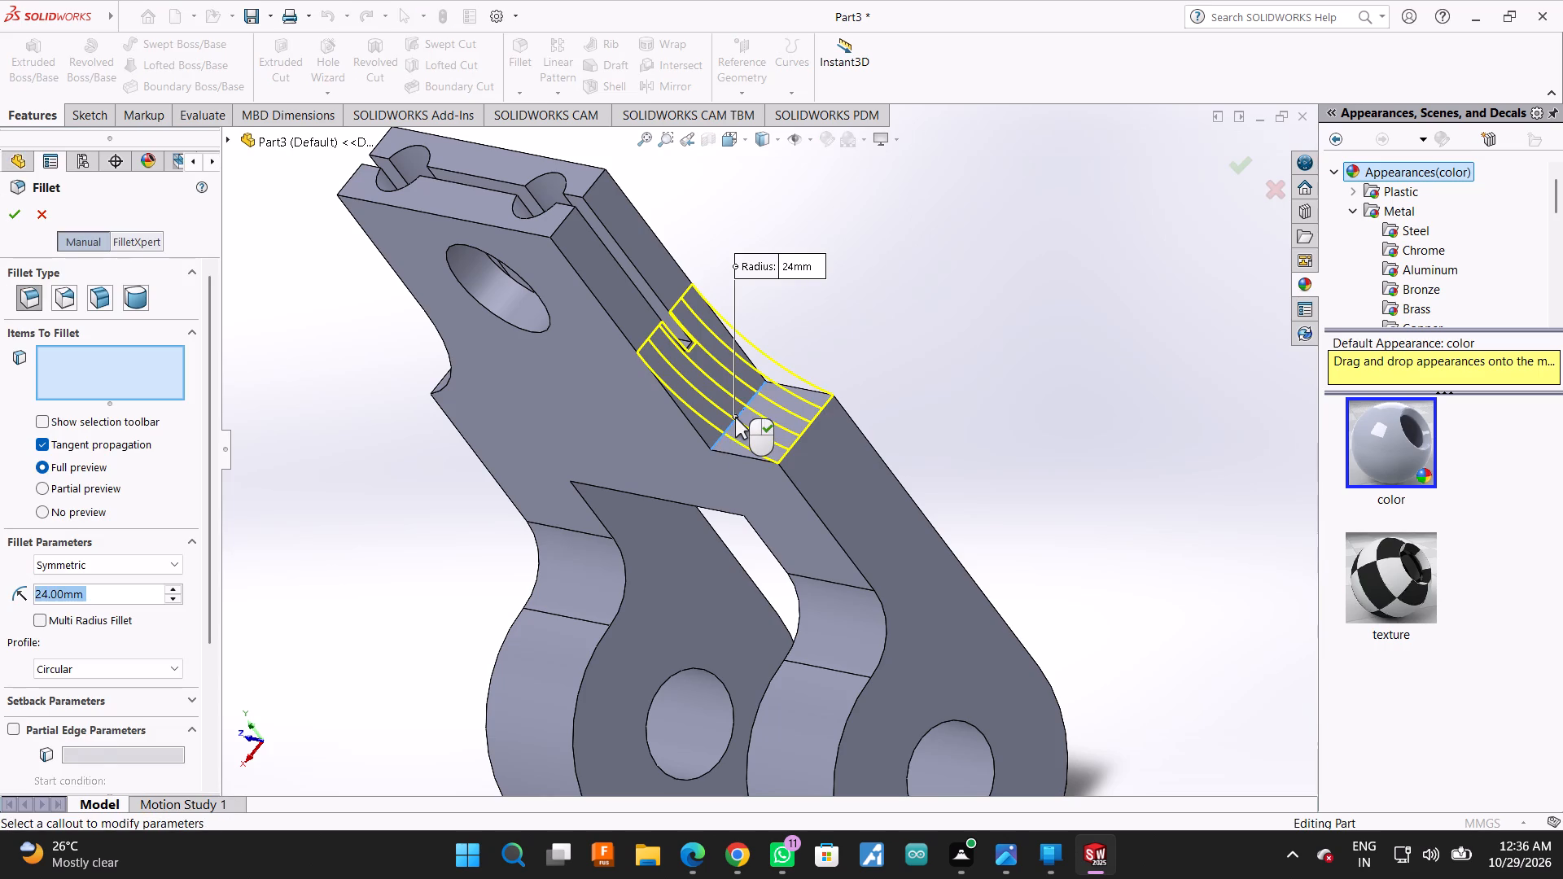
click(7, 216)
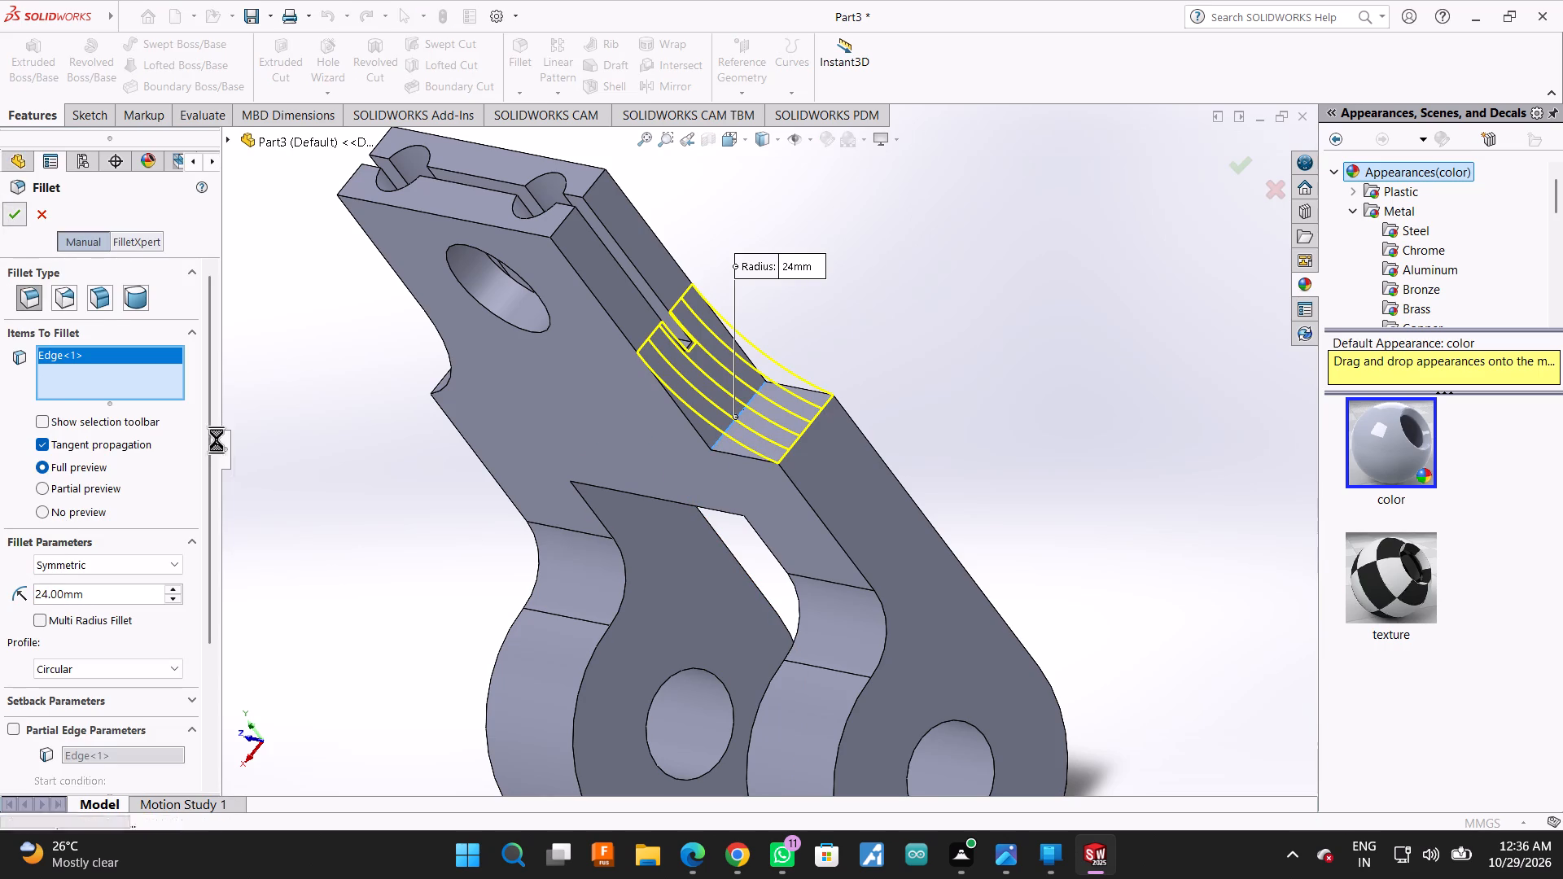
Examine both shoulder fillets and the overall shape of the part.
middle_drag(808, 278, 832, 225)
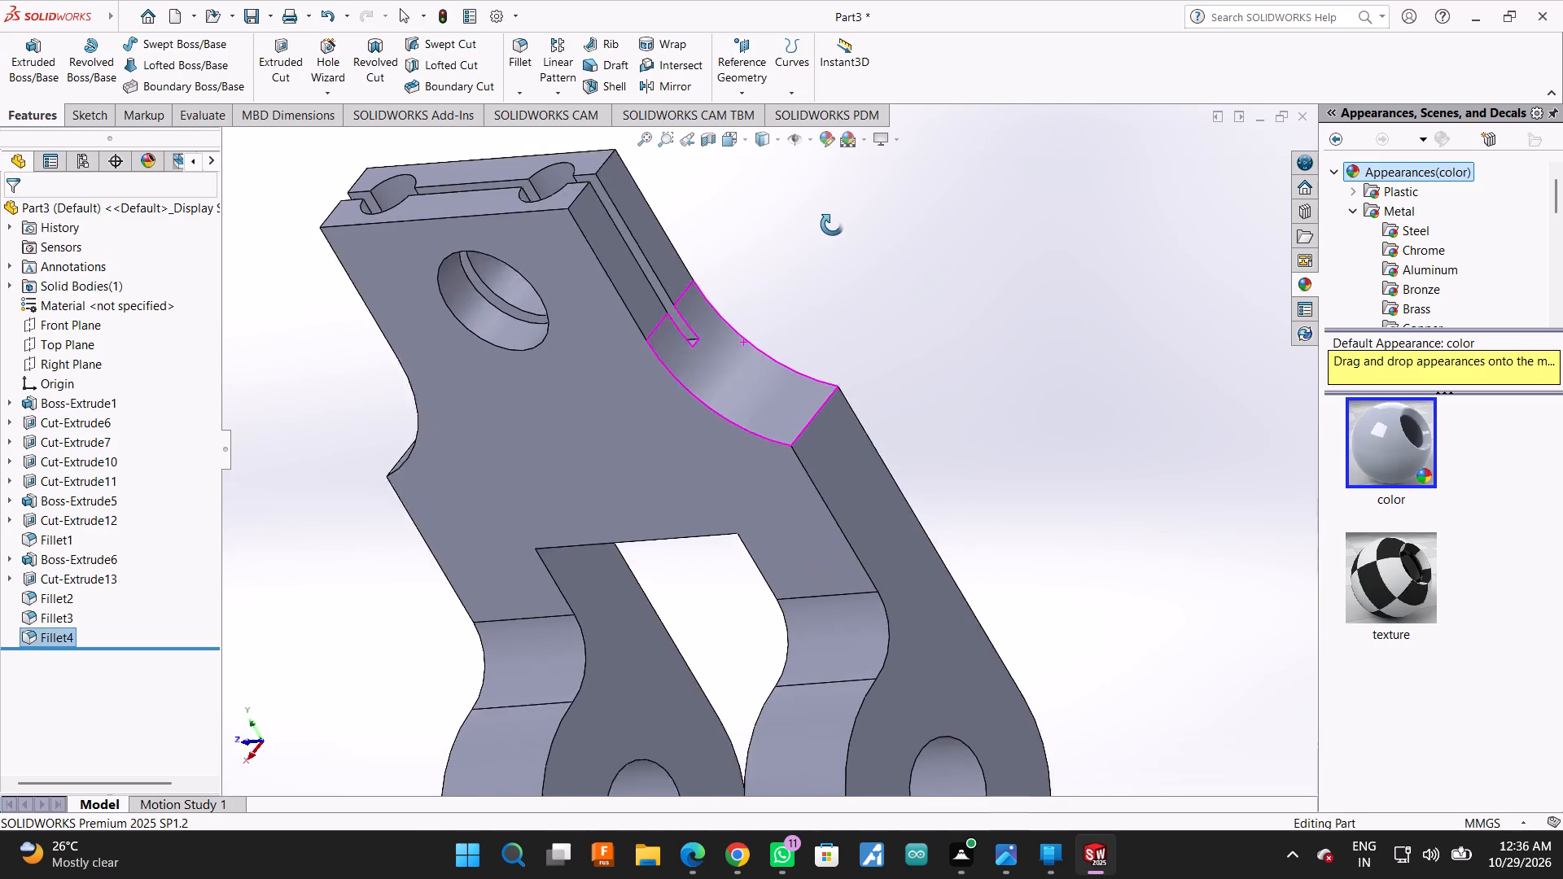
middle_drag(832, 225, 952, 184)
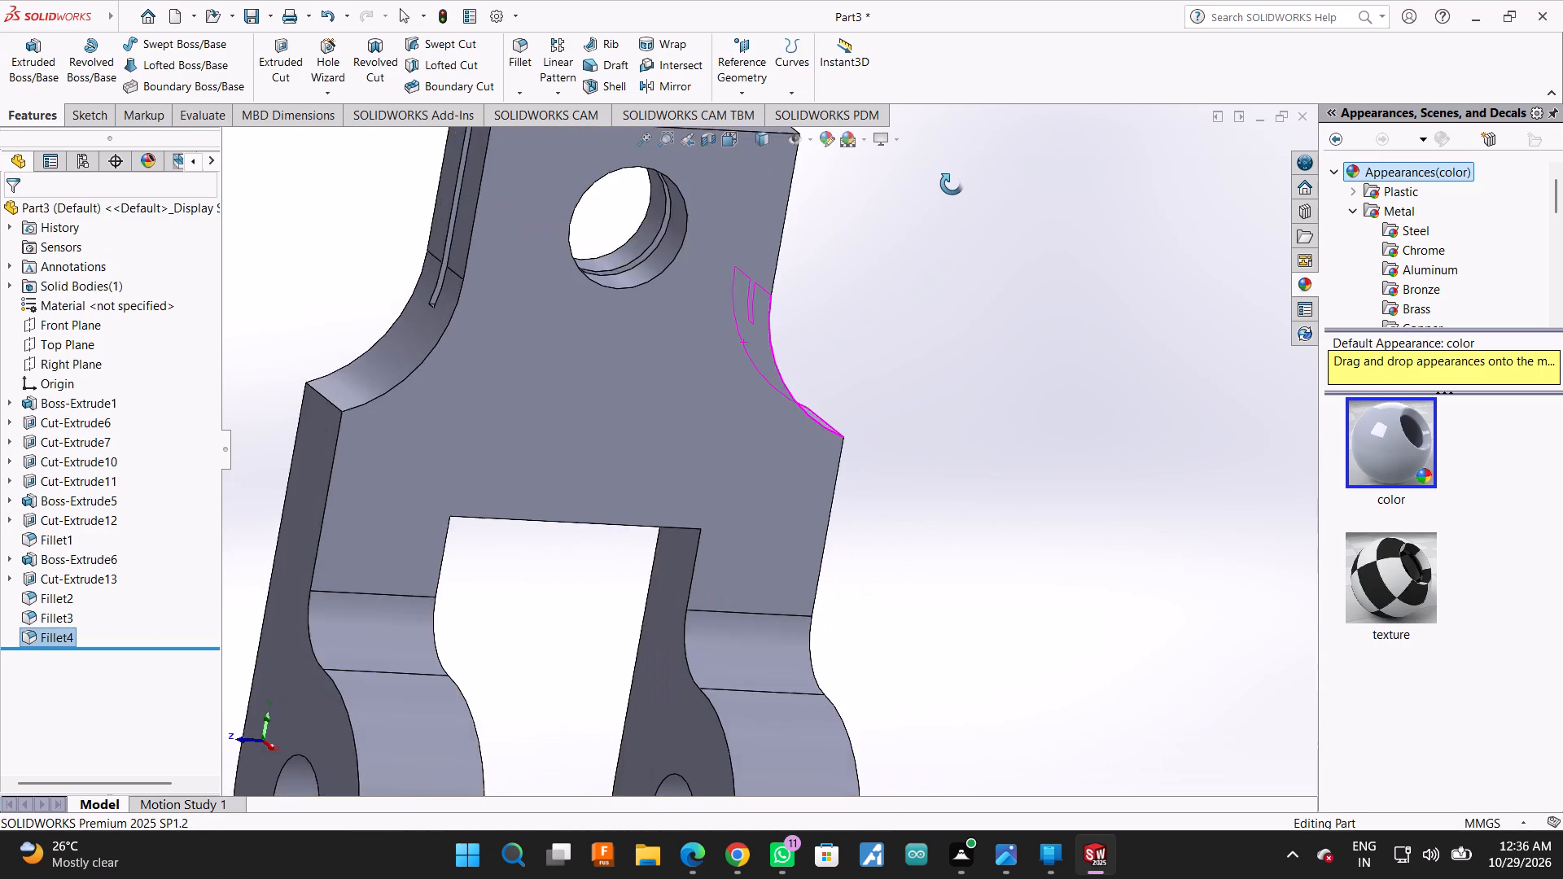
middle_drag(952, 184, 917, 168)
scroll(930, 308, up, 4)
middle_drag(934, 409, 918, 402)
middle_click(904, 395)
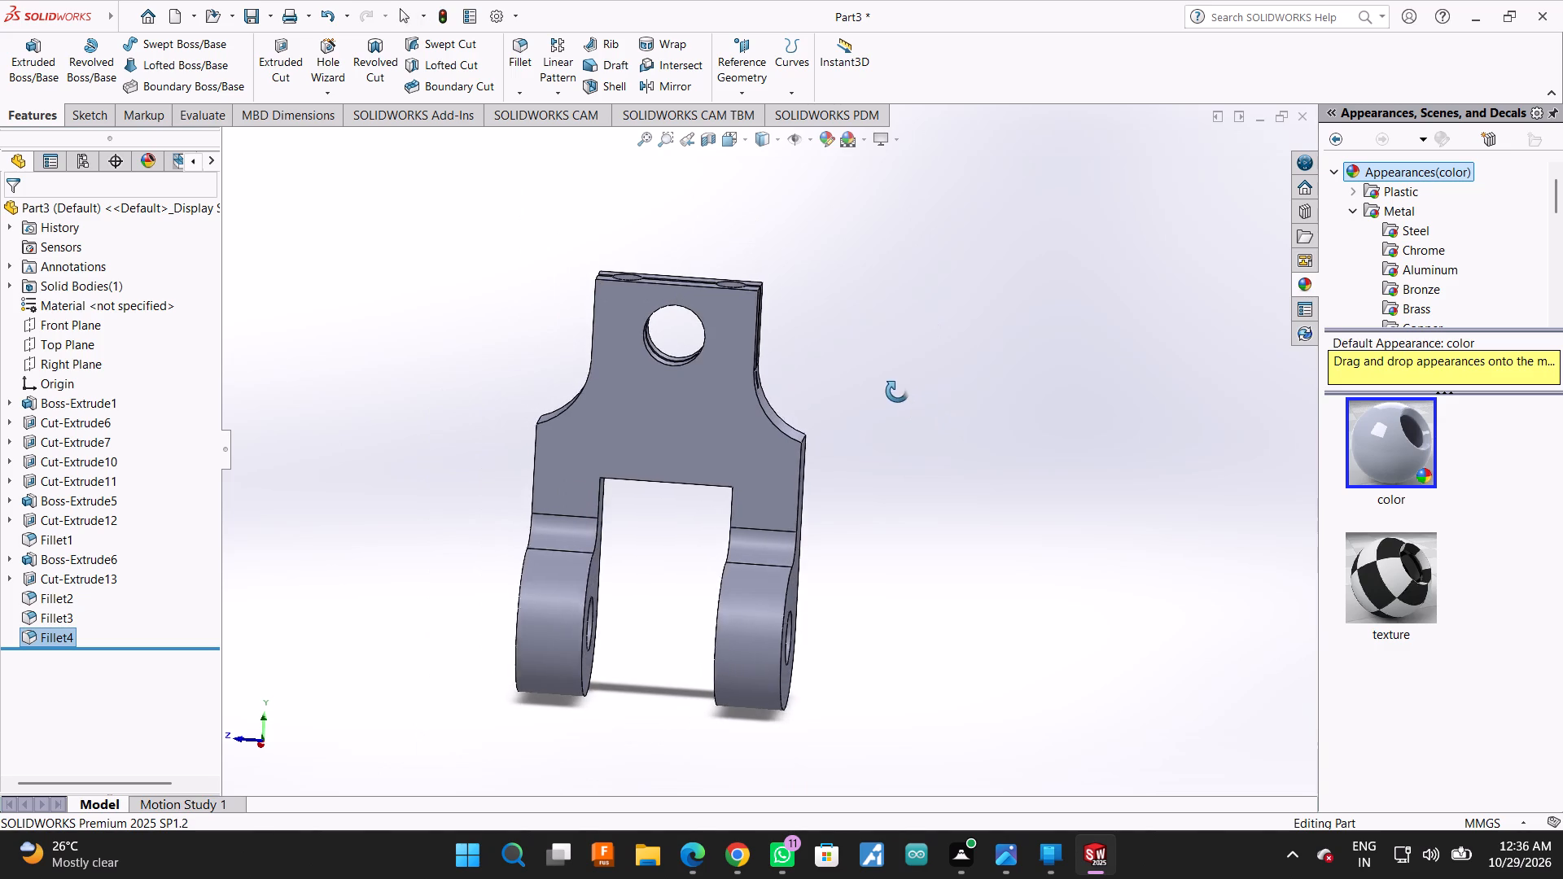
scroll(897, 391, up, 1)
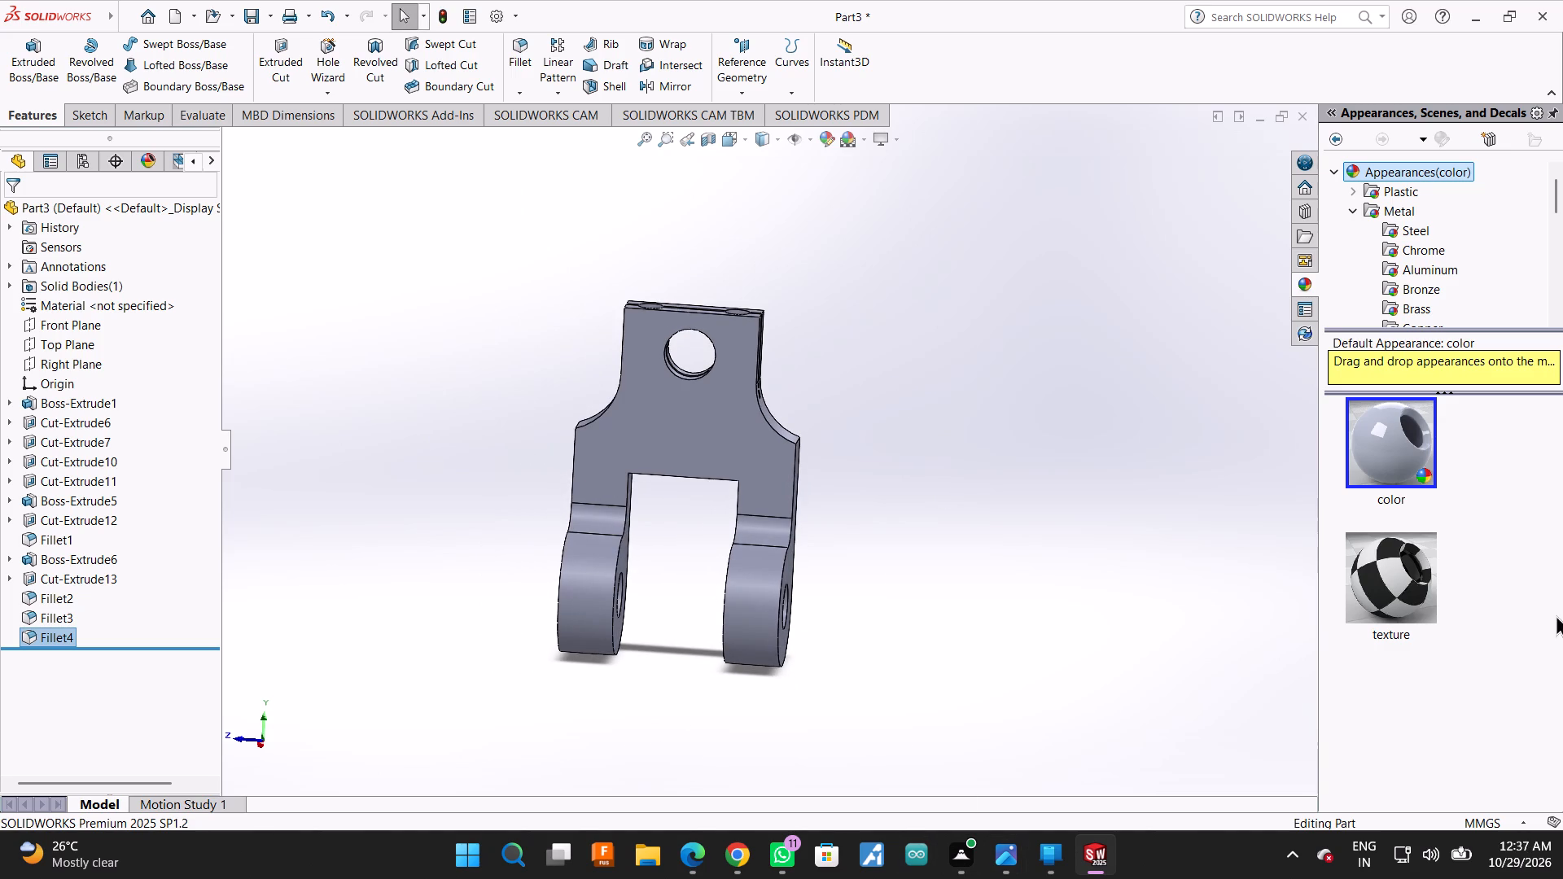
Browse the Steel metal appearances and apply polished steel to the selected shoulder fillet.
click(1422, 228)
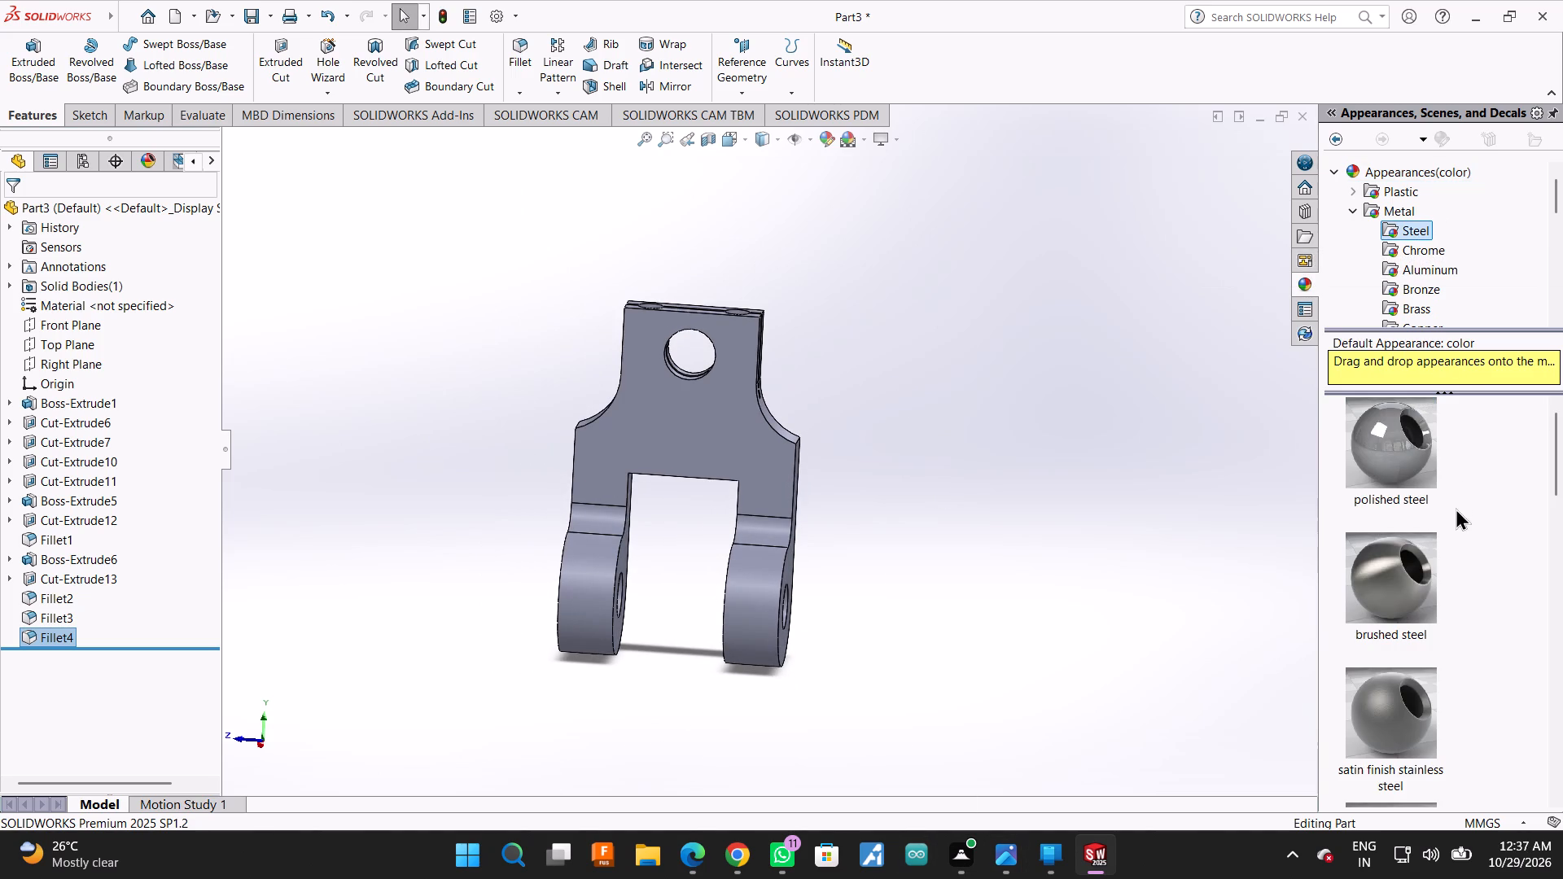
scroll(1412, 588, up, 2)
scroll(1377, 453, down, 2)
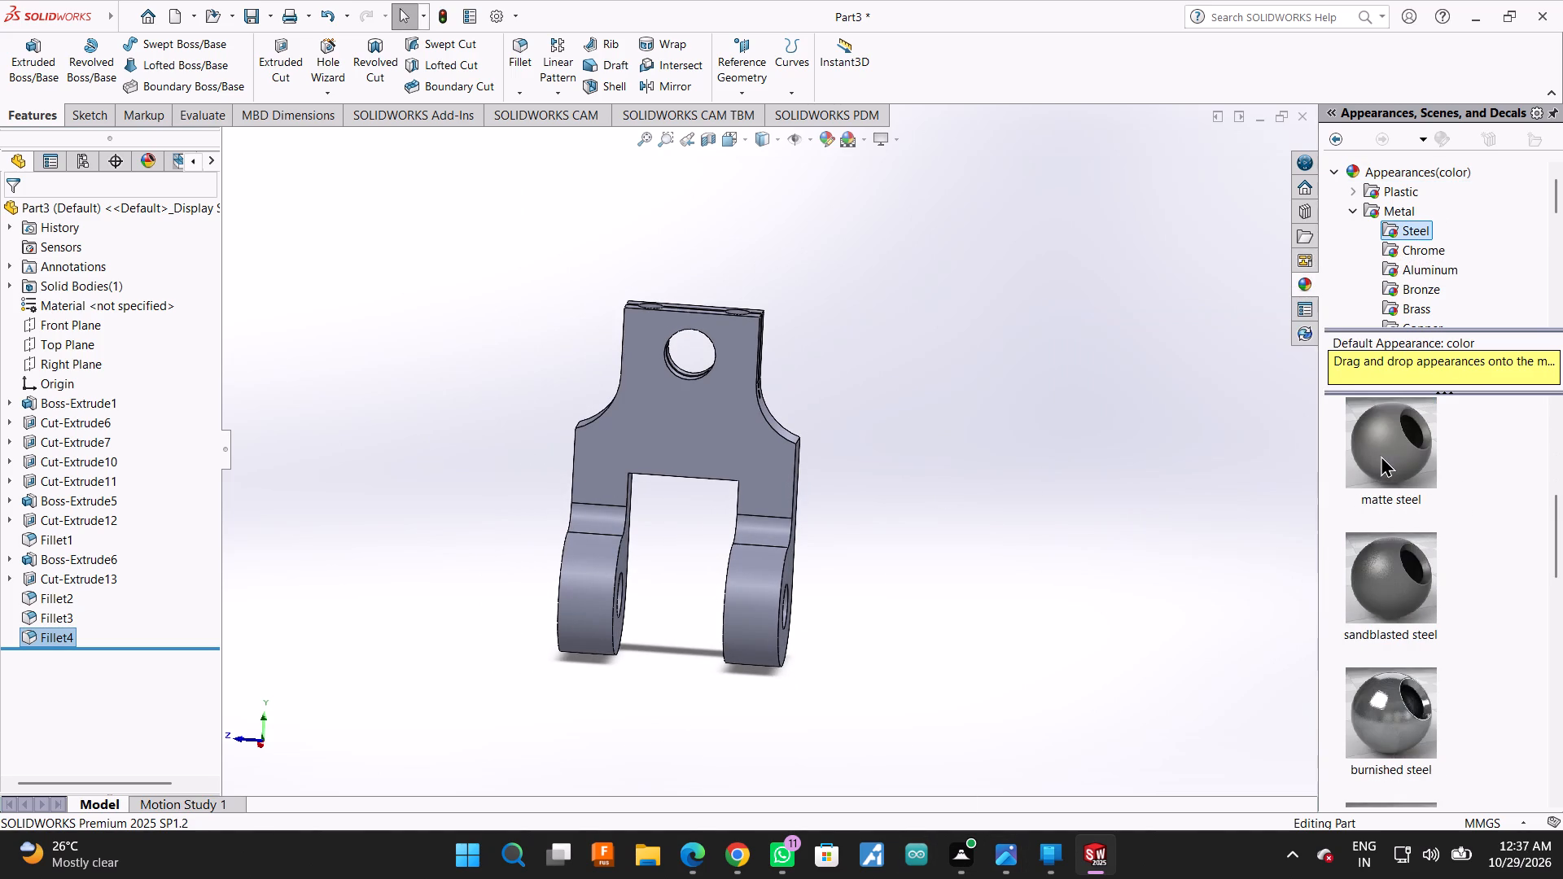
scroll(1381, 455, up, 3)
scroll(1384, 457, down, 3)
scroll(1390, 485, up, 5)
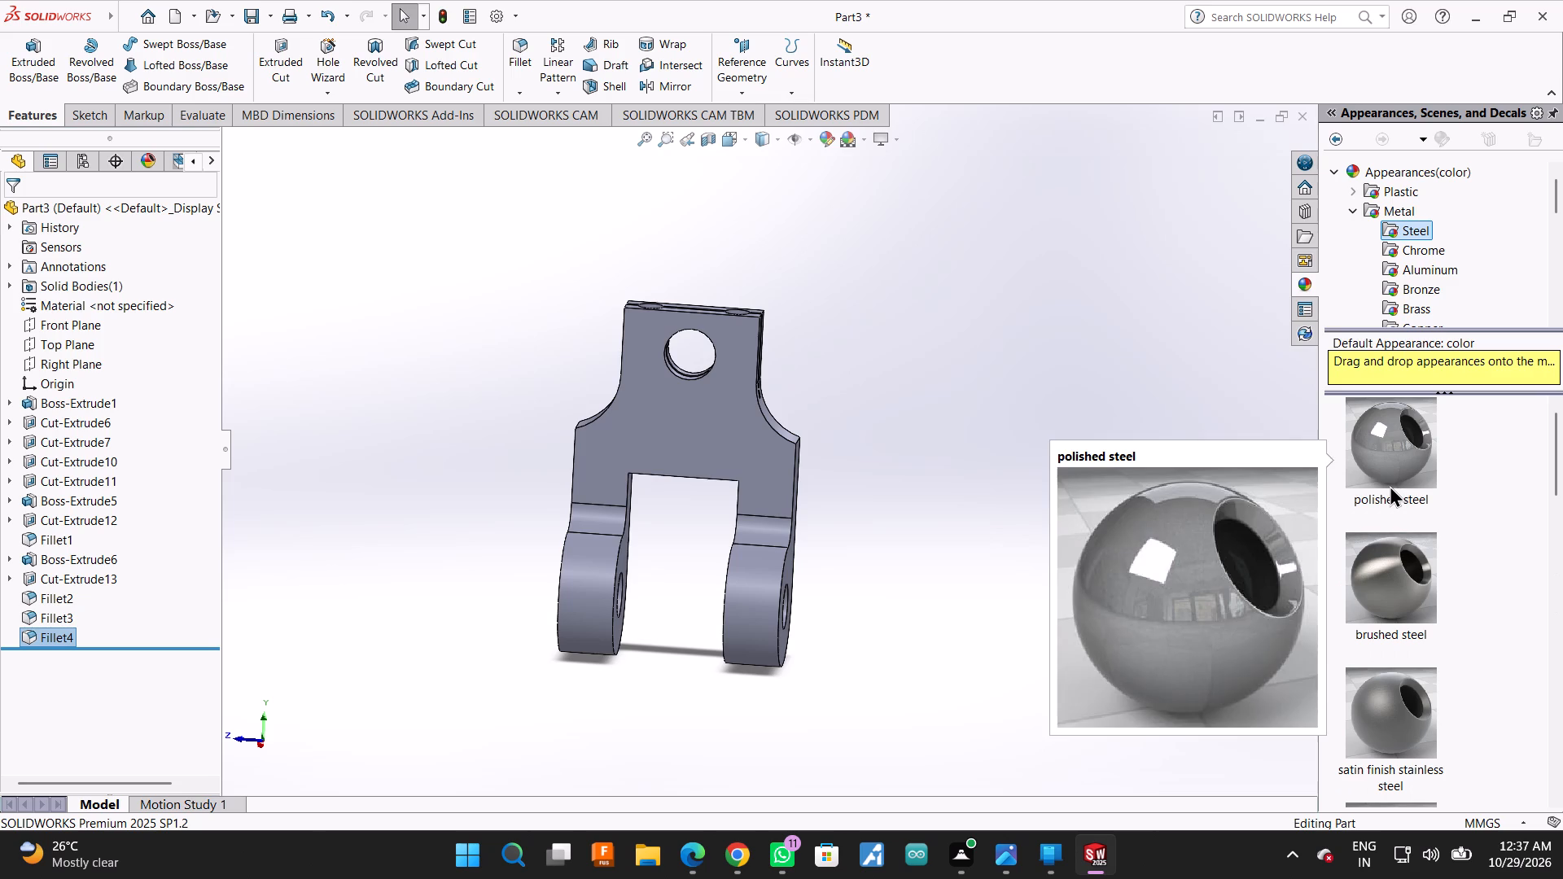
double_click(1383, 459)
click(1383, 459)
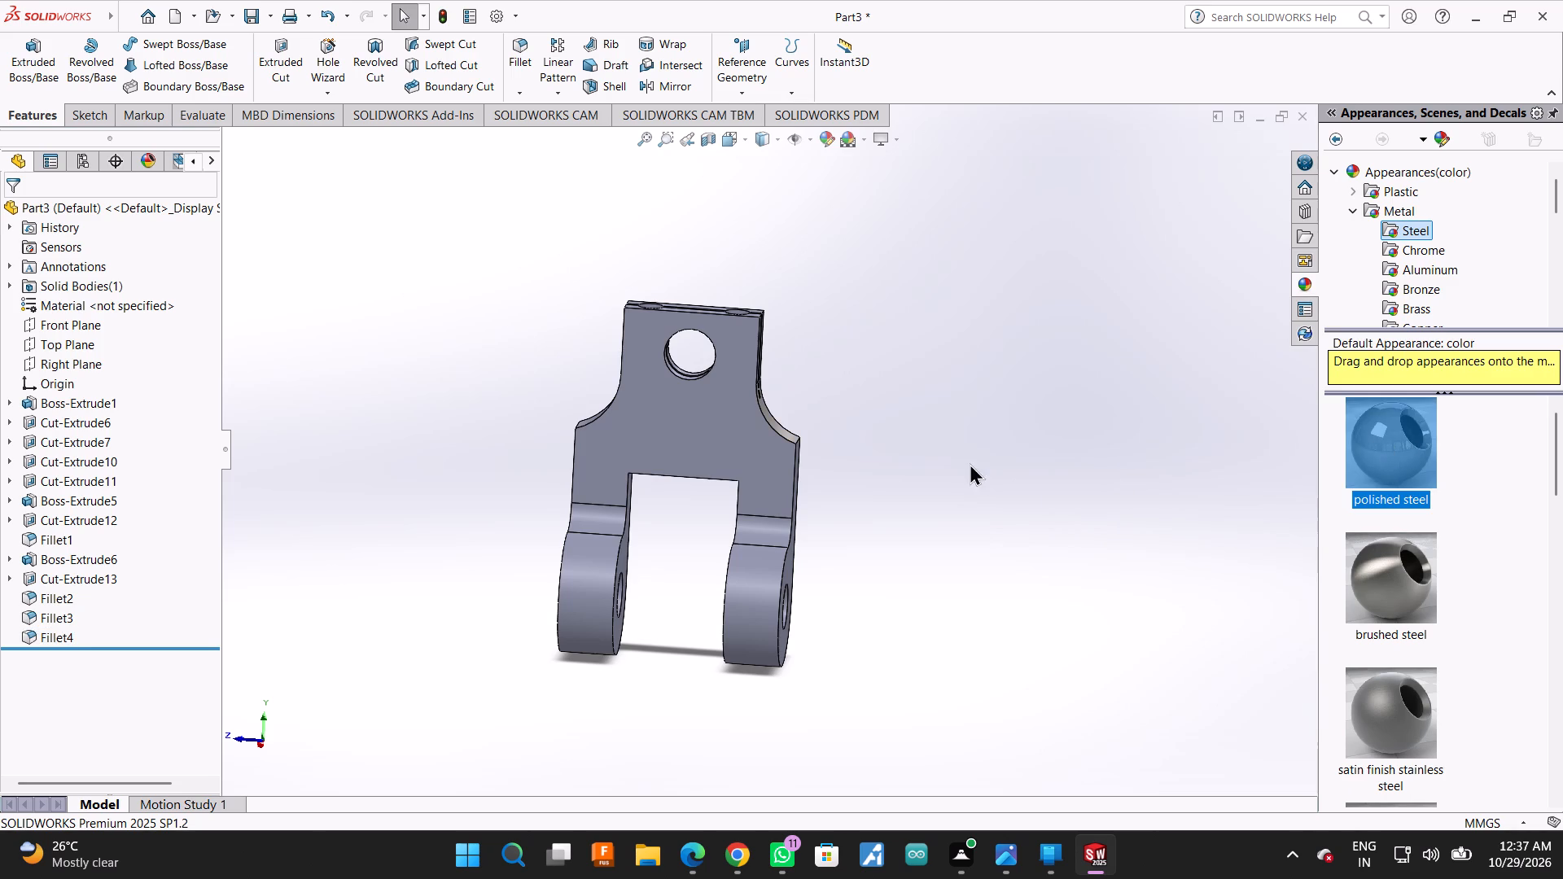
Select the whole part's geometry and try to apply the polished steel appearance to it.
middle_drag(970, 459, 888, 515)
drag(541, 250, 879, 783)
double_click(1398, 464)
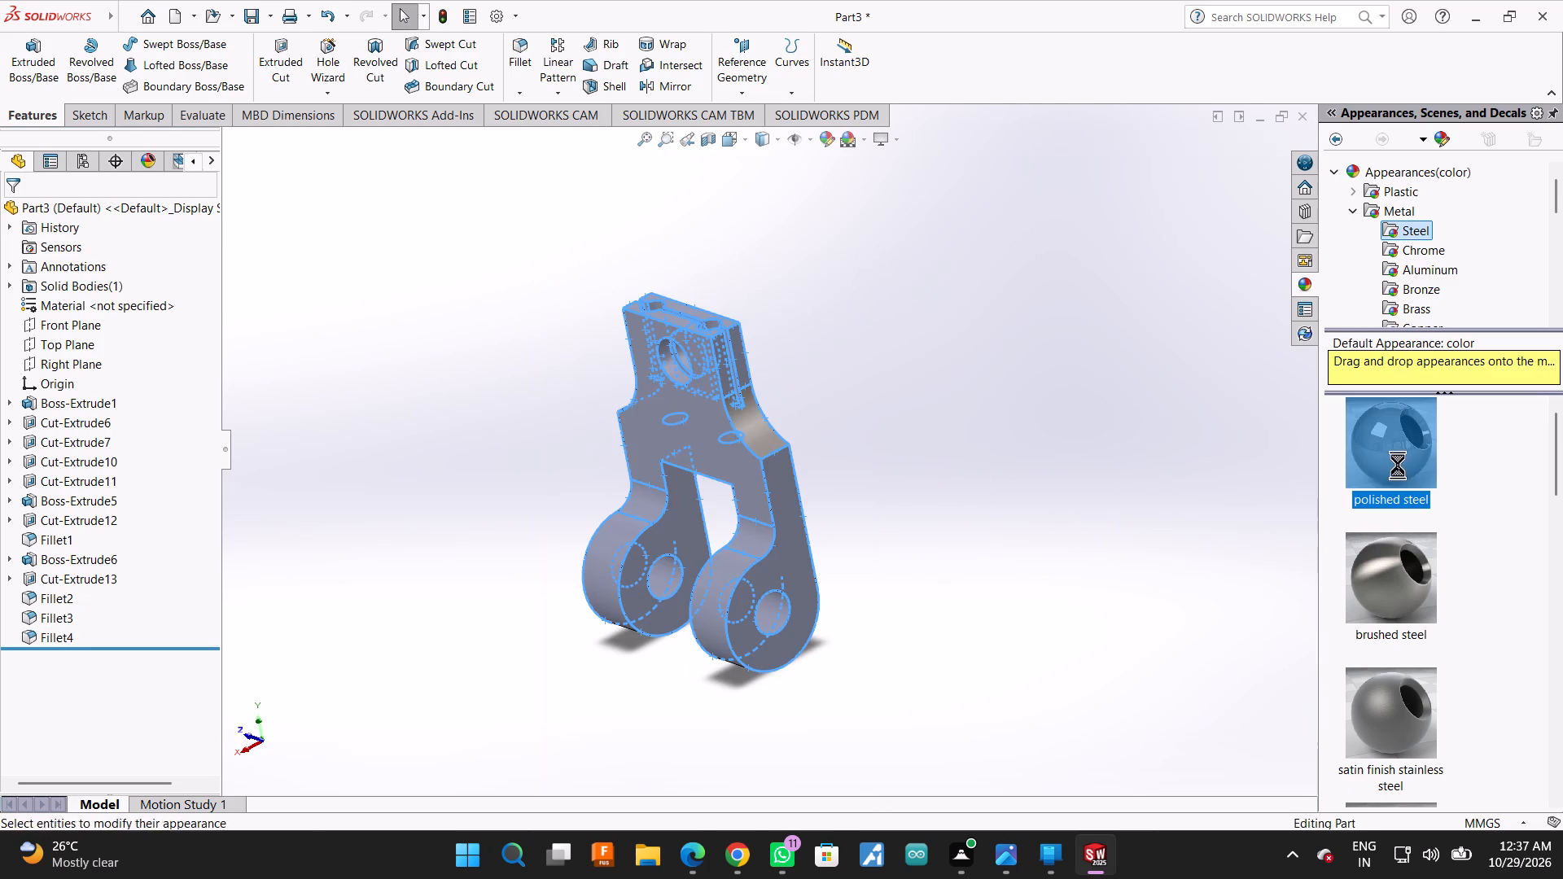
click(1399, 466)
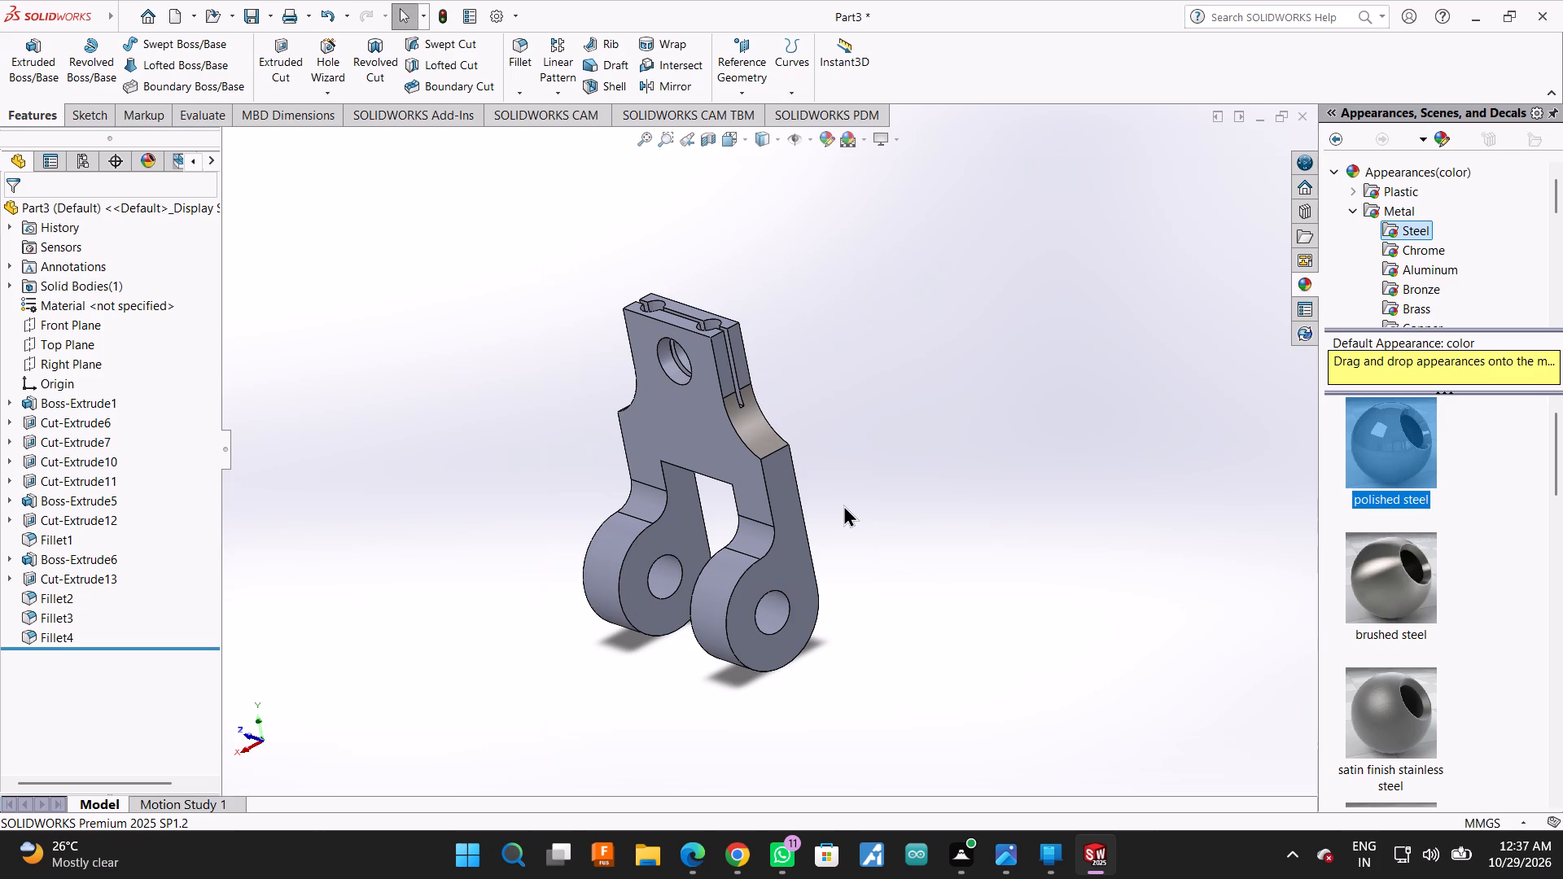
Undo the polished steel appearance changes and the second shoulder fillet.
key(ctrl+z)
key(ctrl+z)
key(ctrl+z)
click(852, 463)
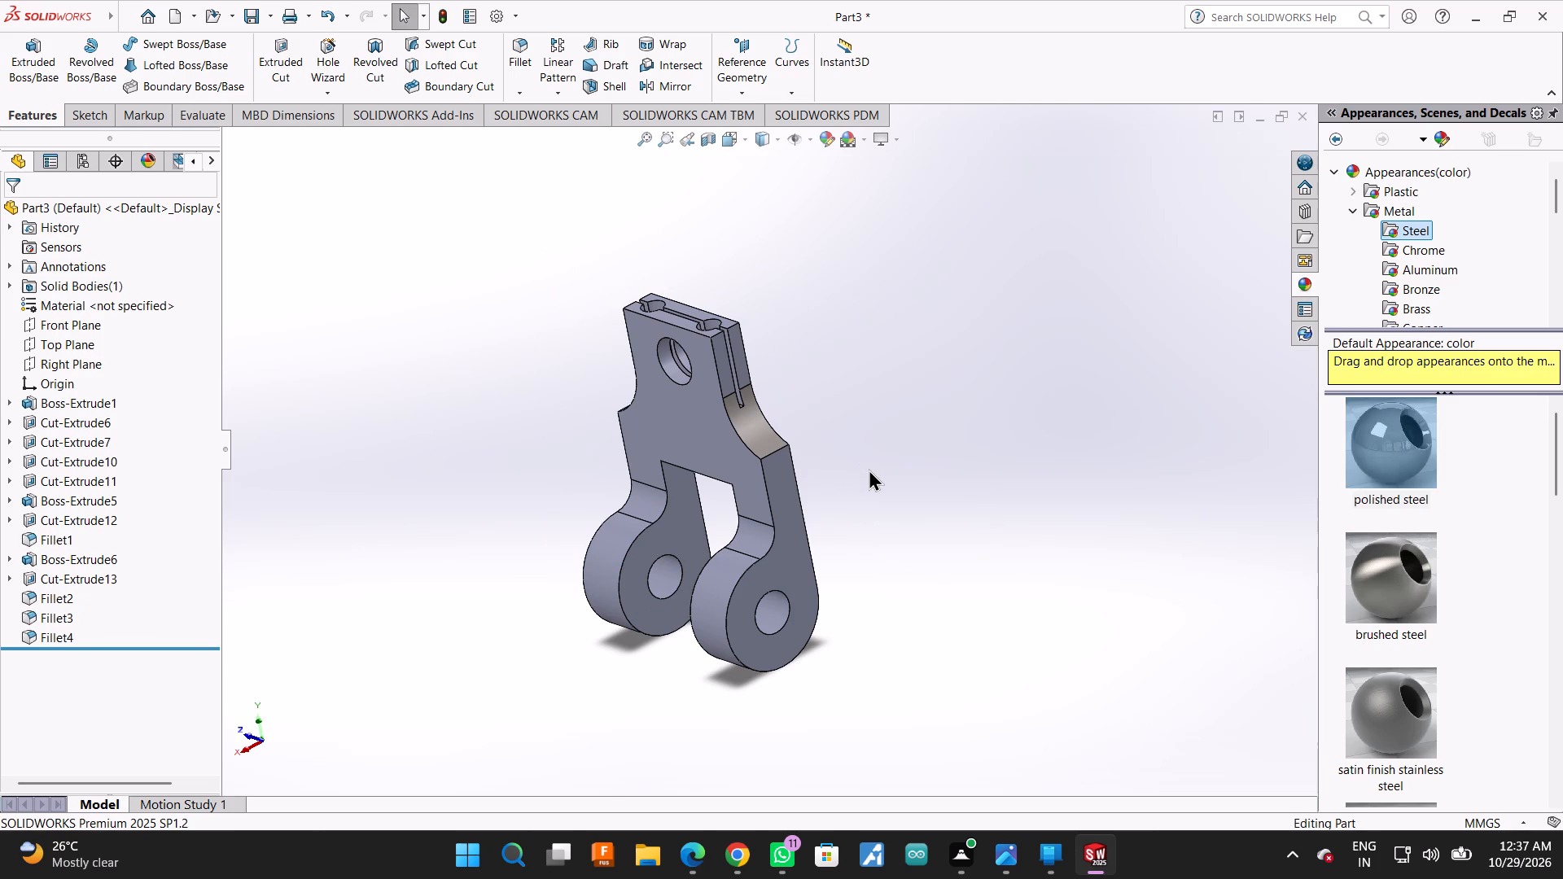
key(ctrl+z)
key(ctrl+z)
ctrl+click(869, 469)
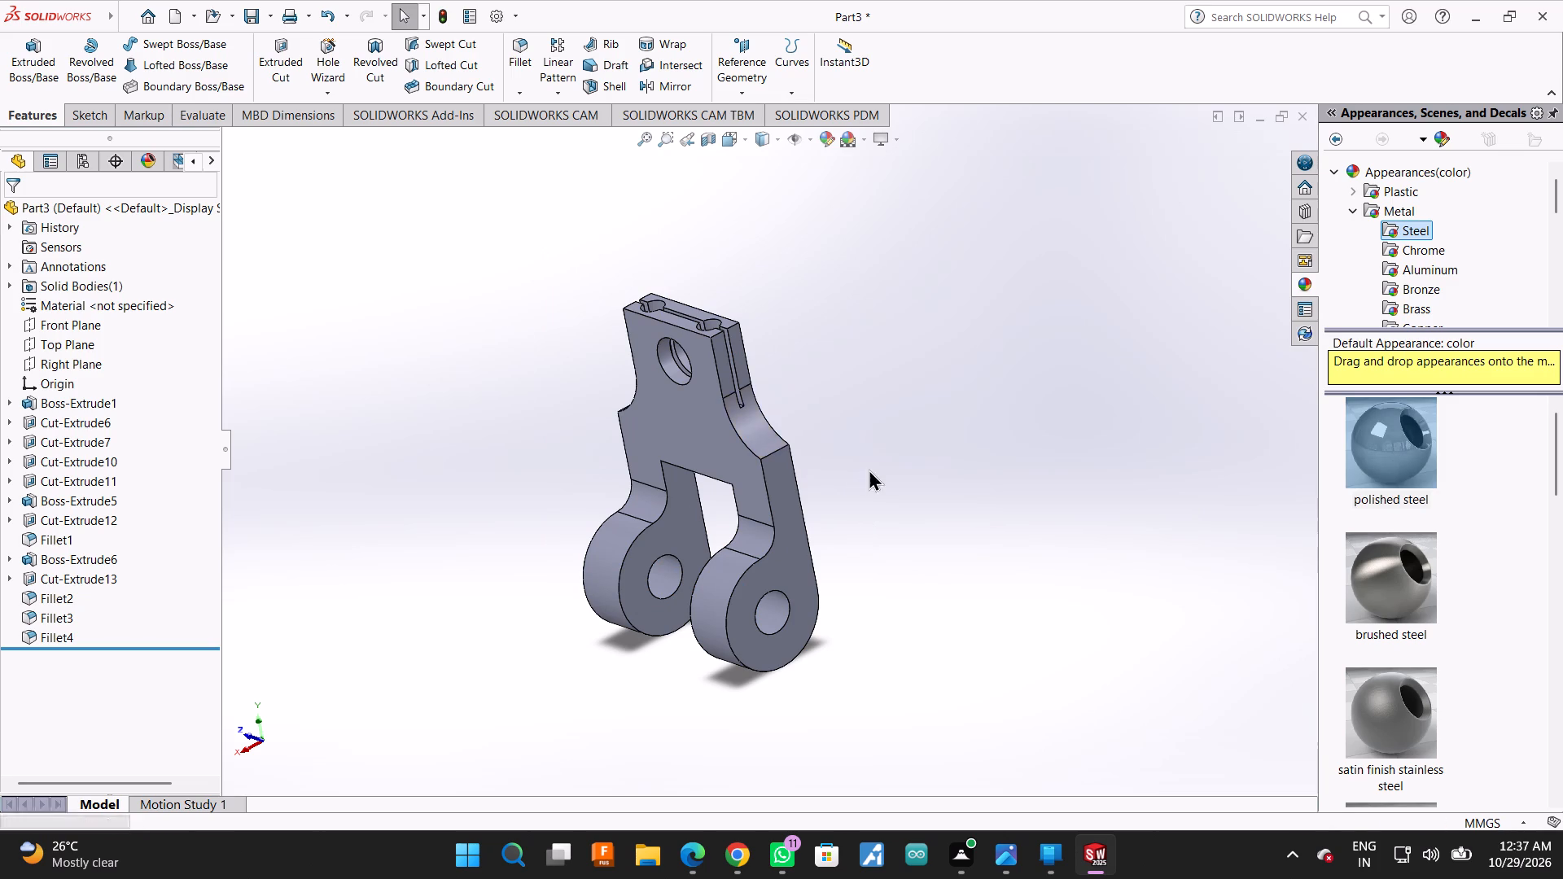
Fillet the inner corner edge at the remaining unfilleted shoulder with a 24 mm radius.
click(950, 482)
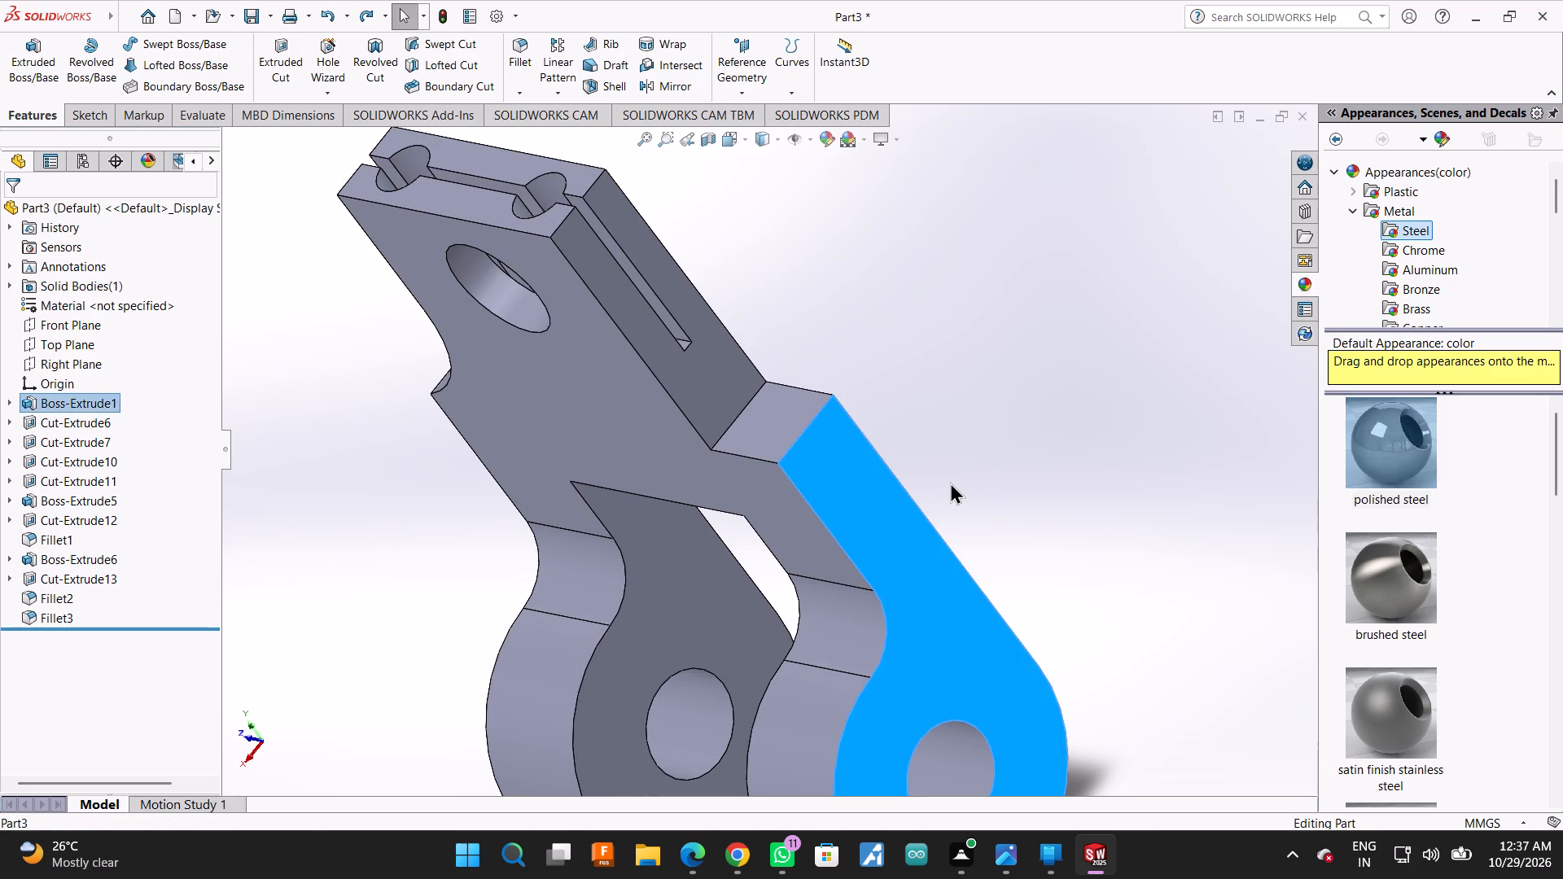
scroll(950, 482, up, 4)
scroll(737, 420, down, 2)
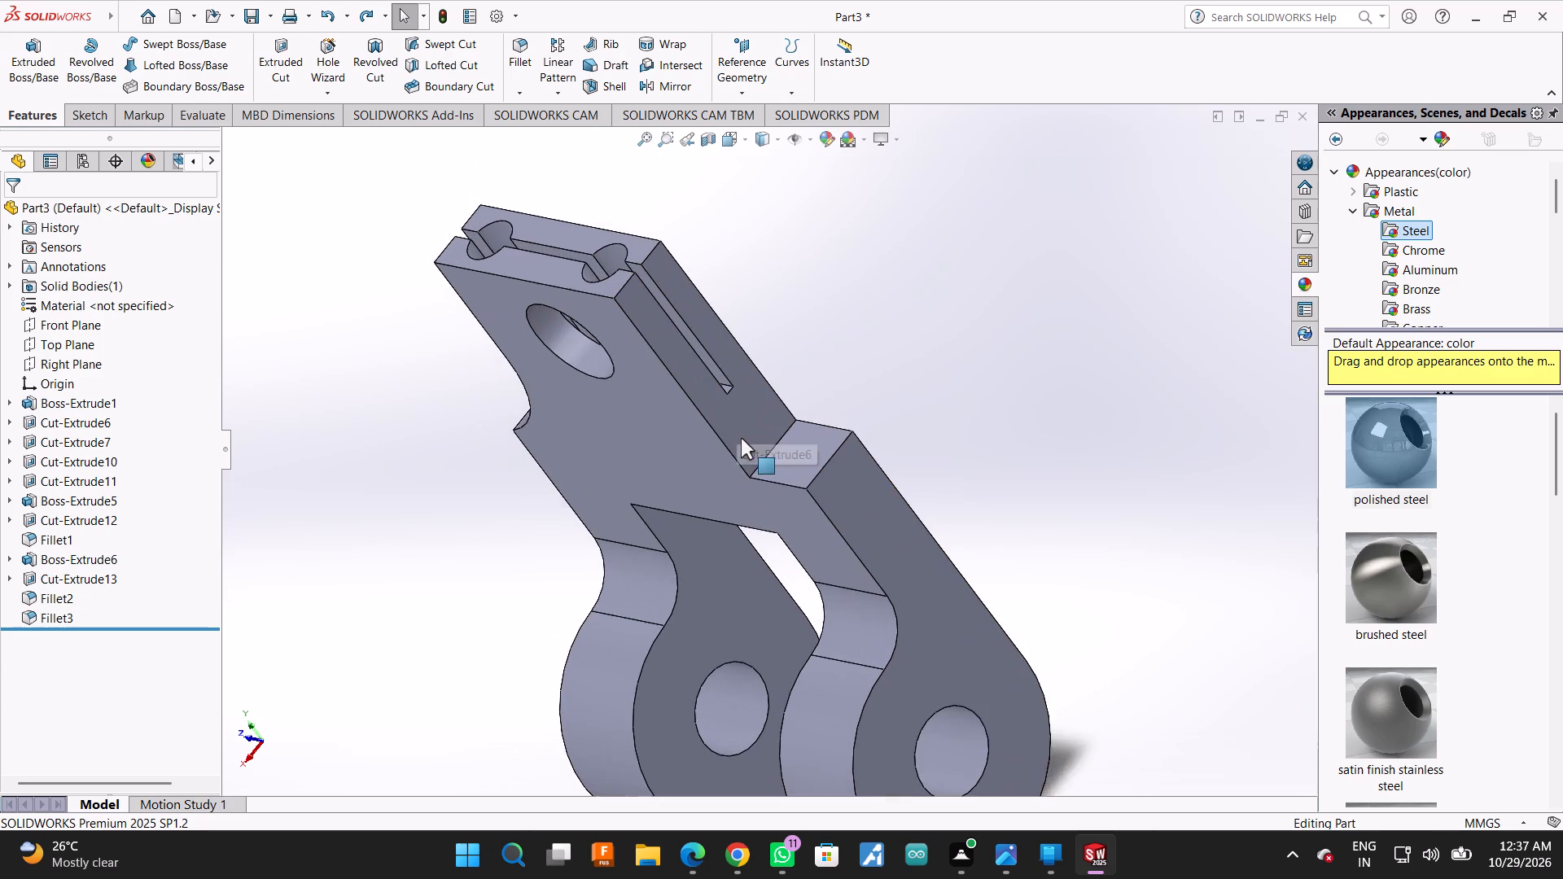
scroll(741, 438, down, 2)
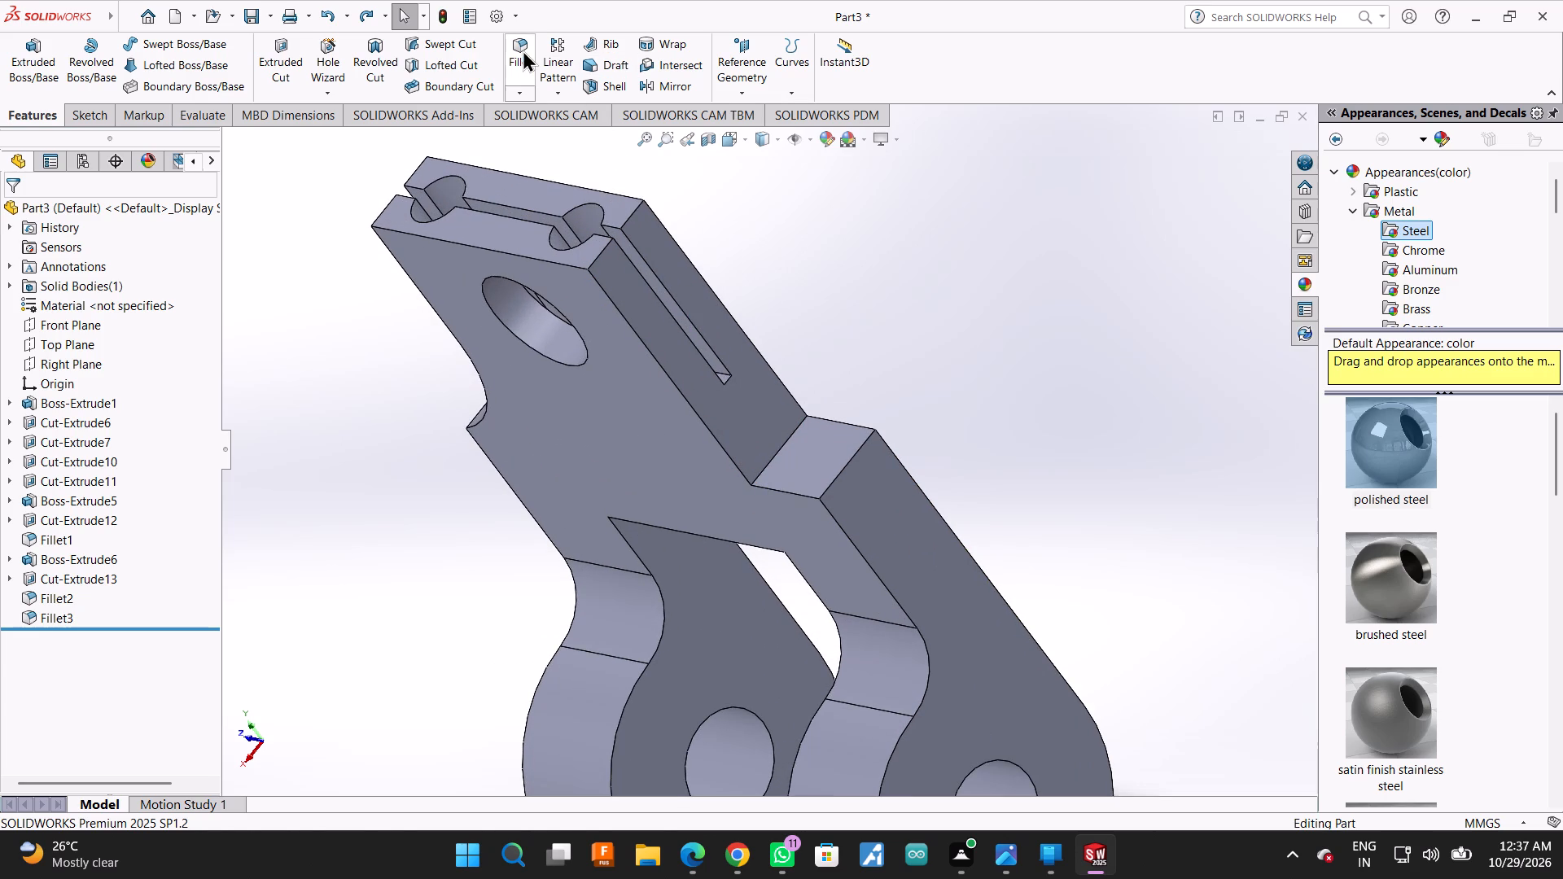
click(519, 46)
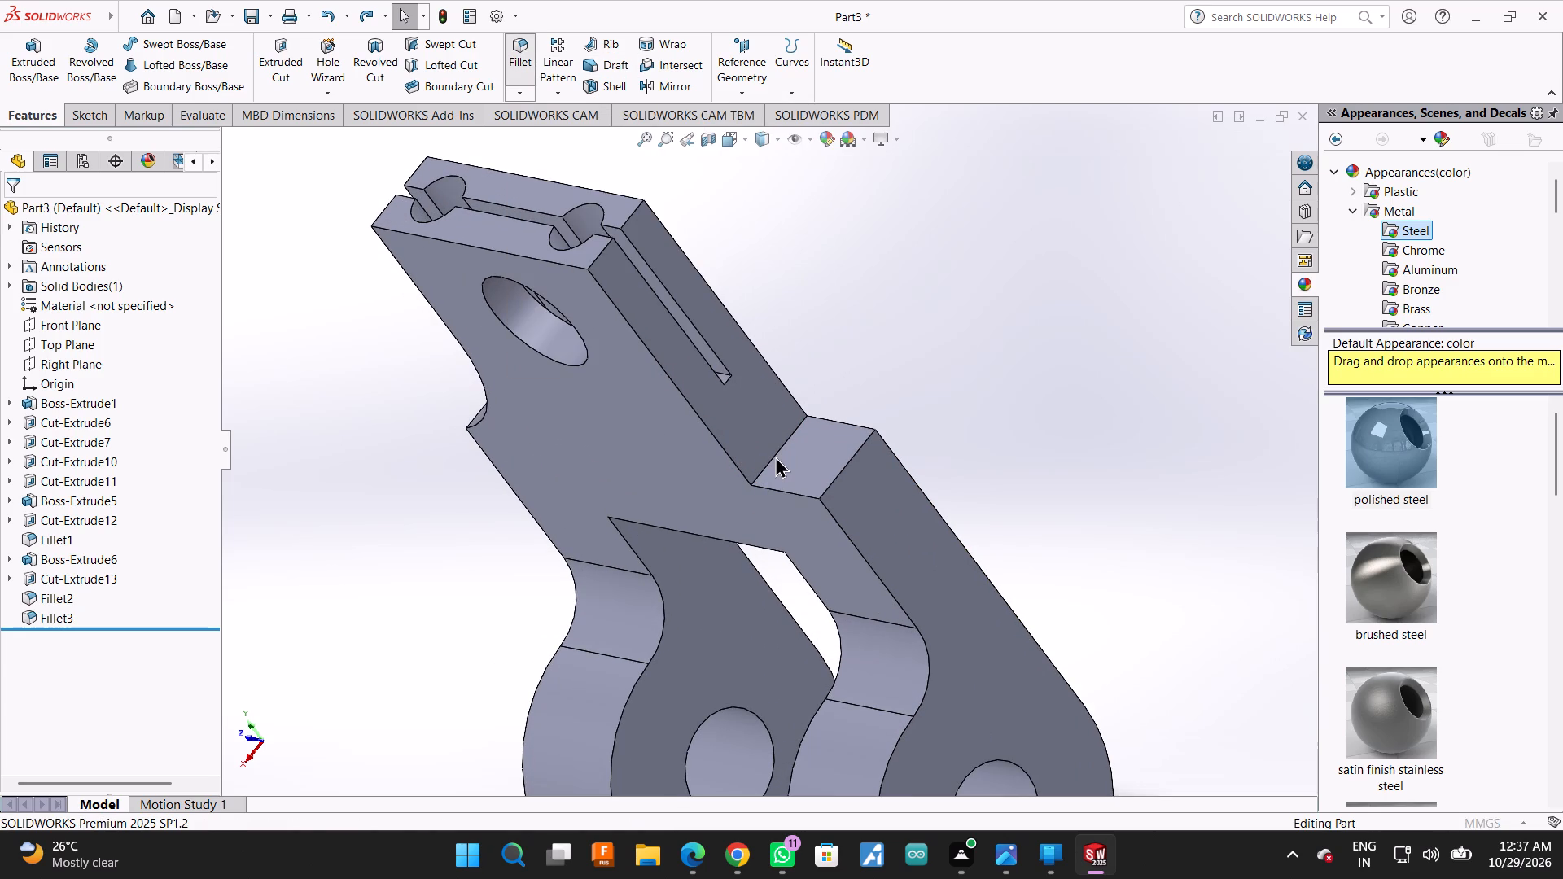
click(775, 456)
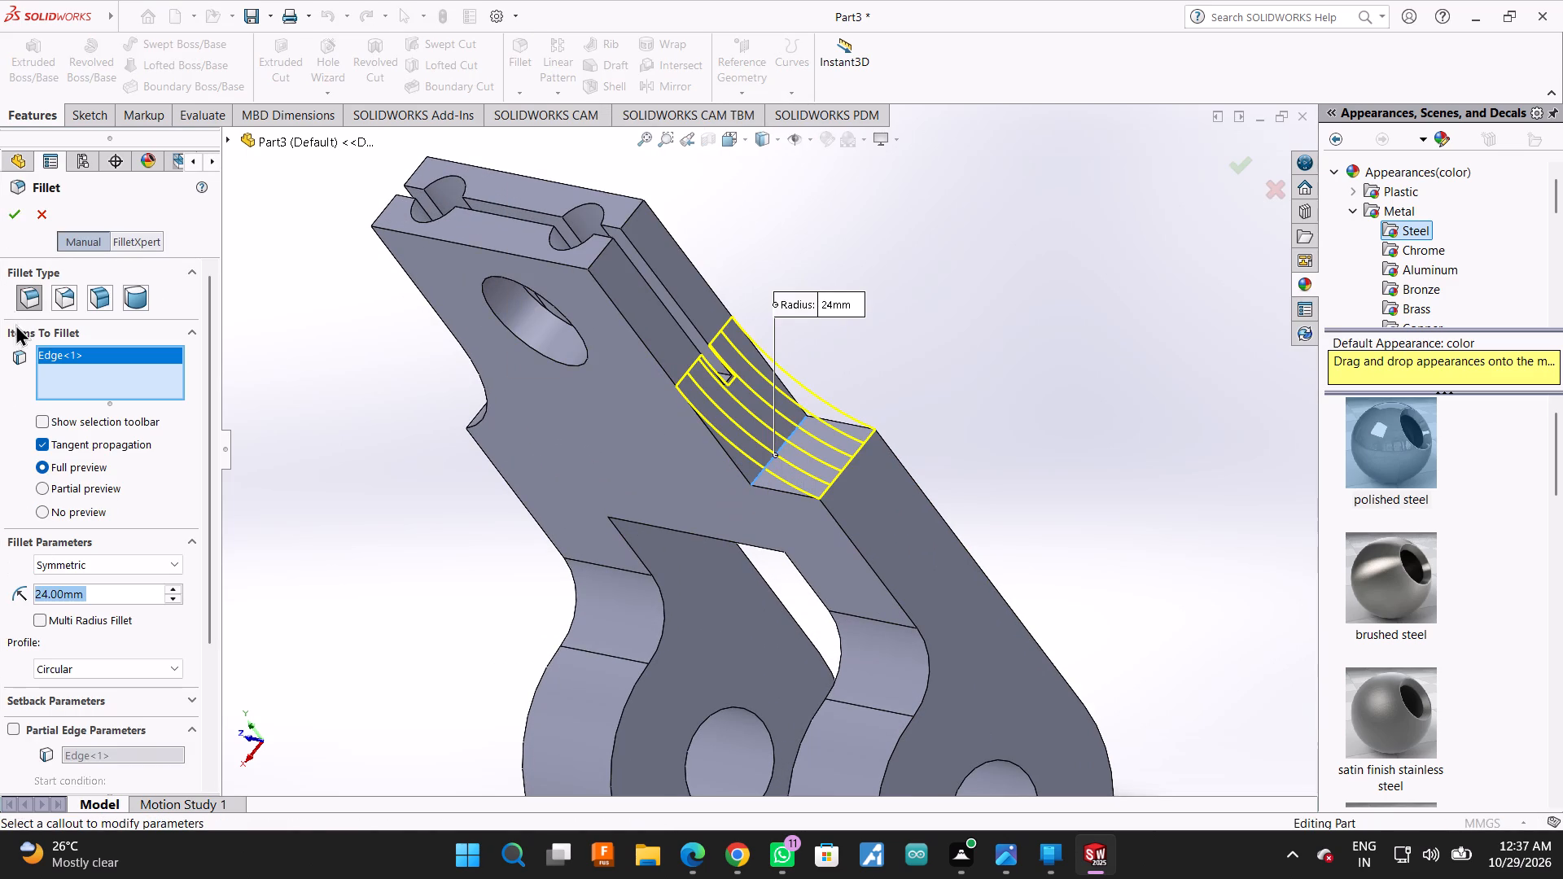
click(11, 199)
click(17, 203)
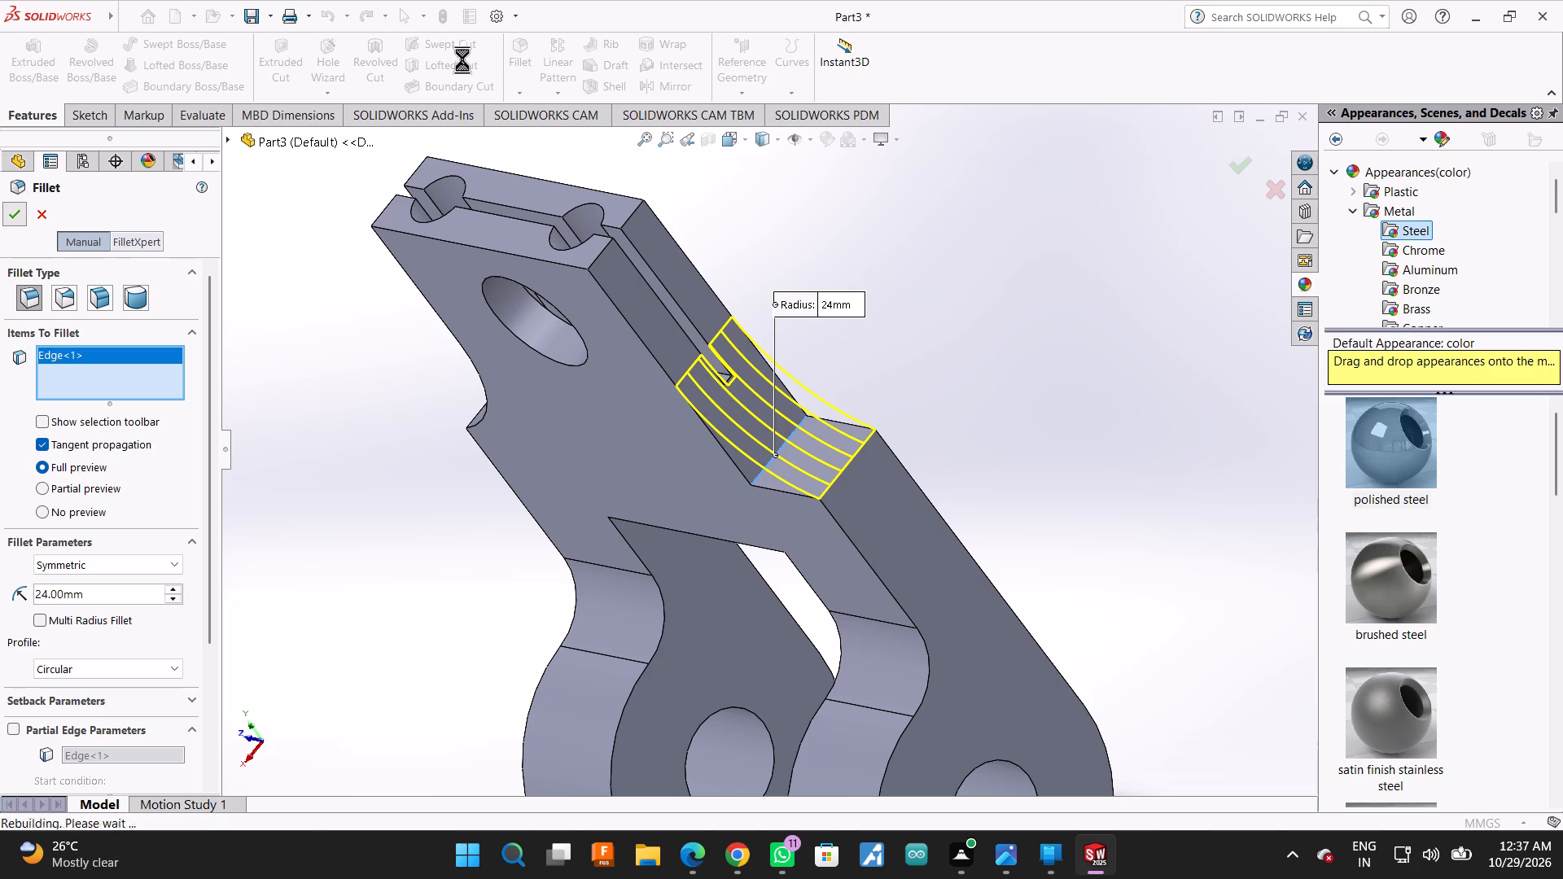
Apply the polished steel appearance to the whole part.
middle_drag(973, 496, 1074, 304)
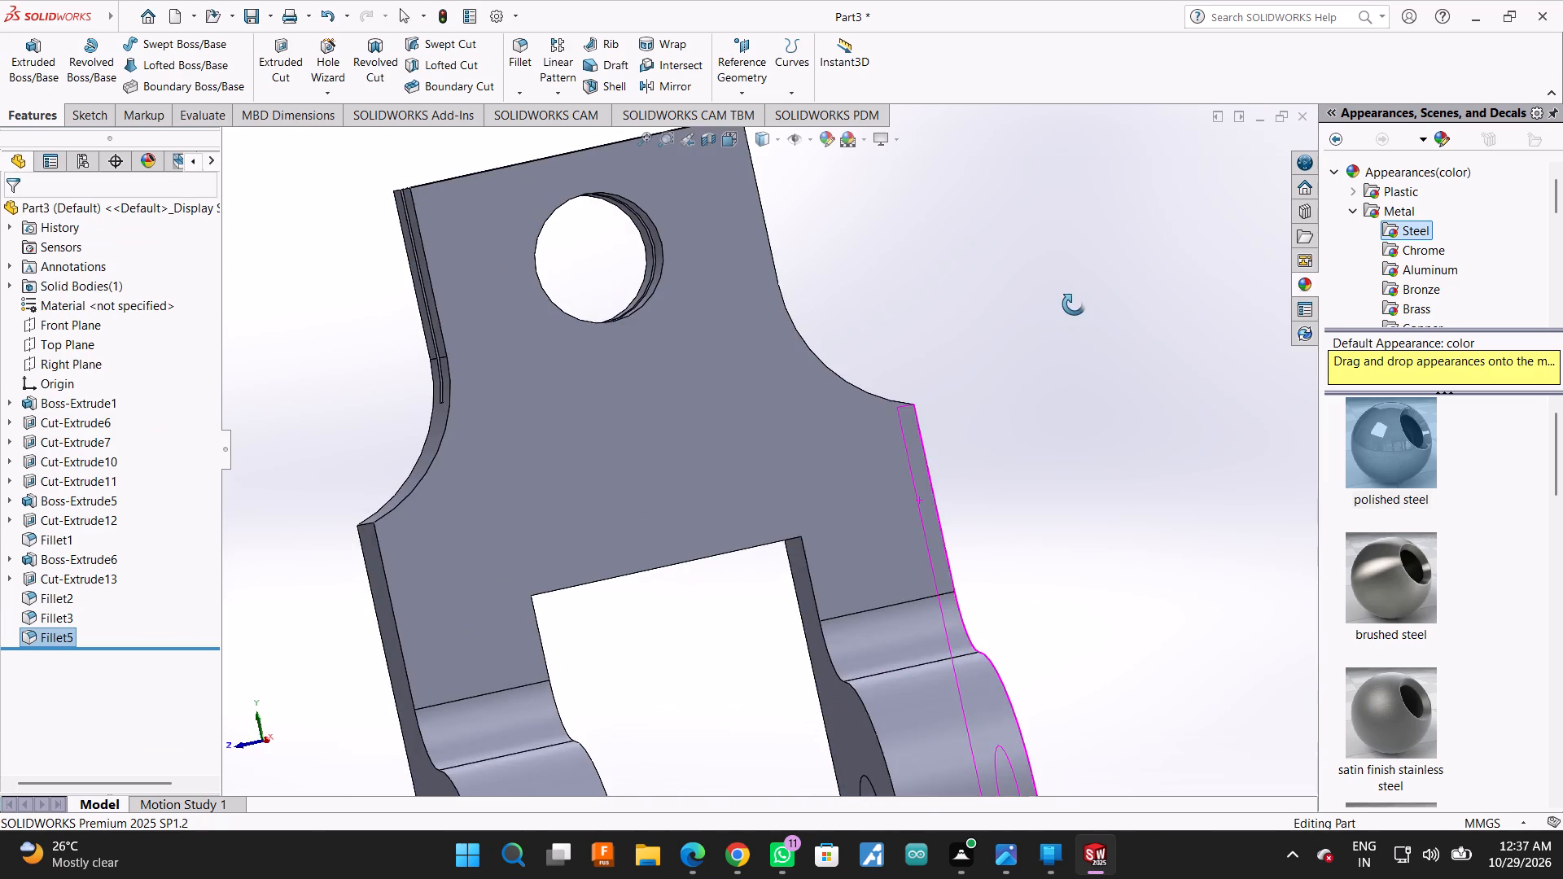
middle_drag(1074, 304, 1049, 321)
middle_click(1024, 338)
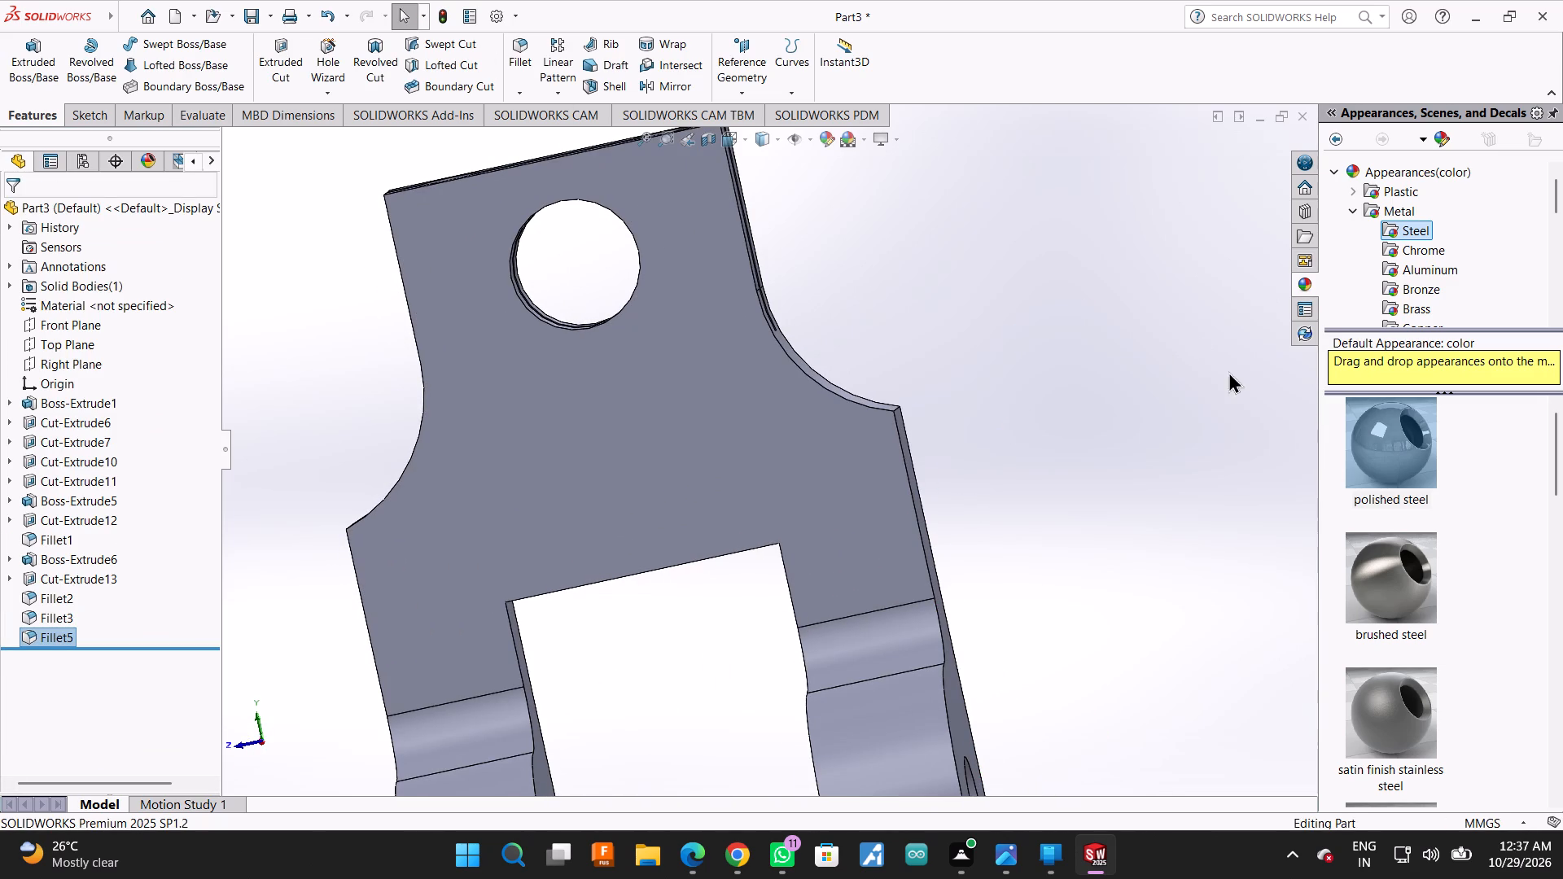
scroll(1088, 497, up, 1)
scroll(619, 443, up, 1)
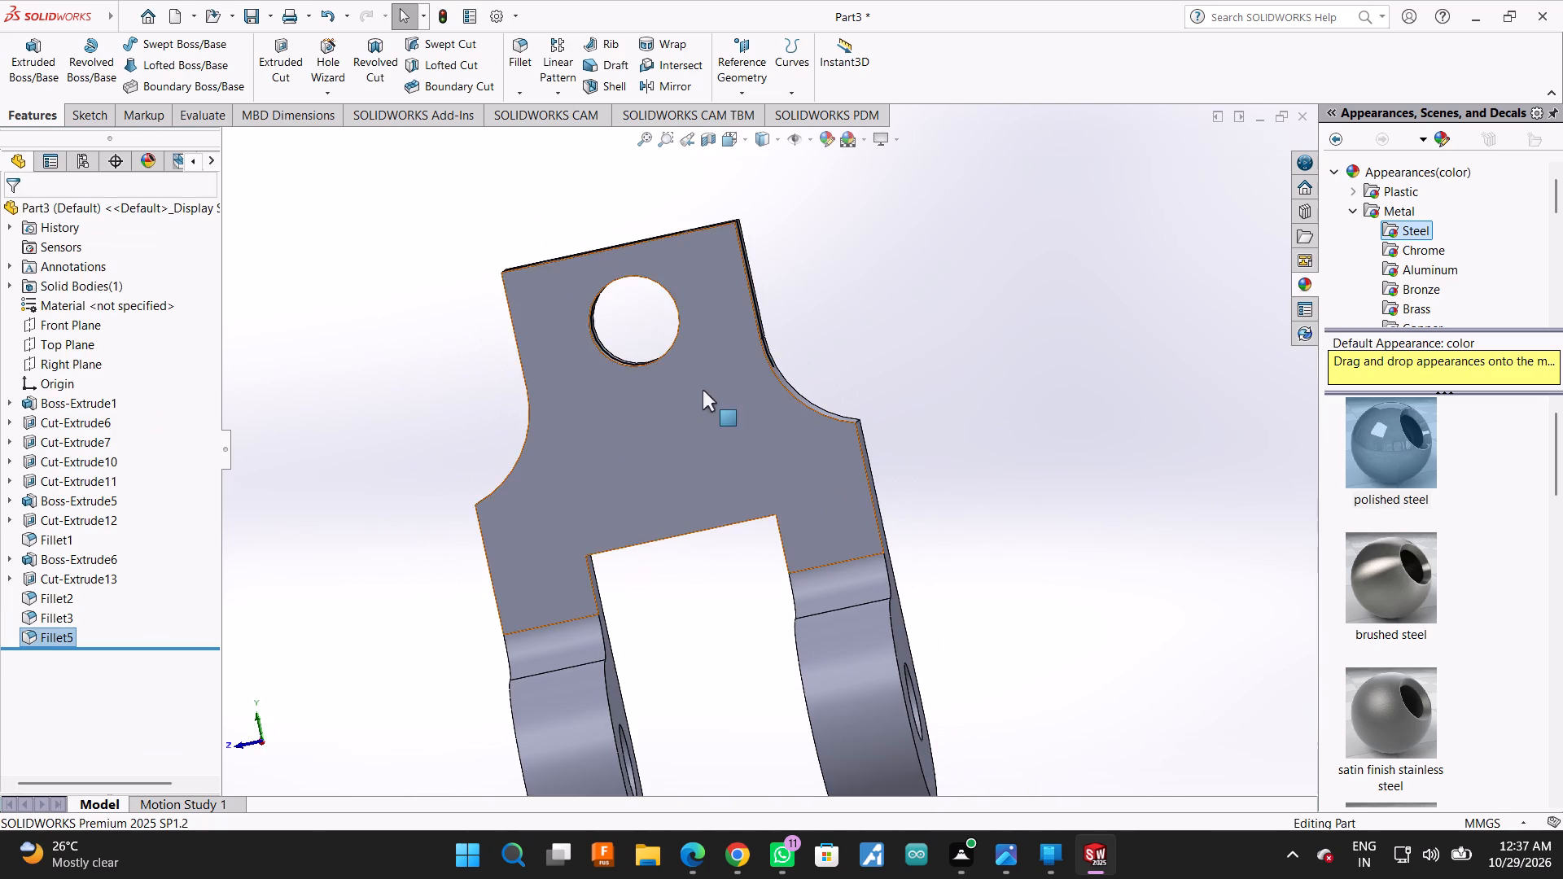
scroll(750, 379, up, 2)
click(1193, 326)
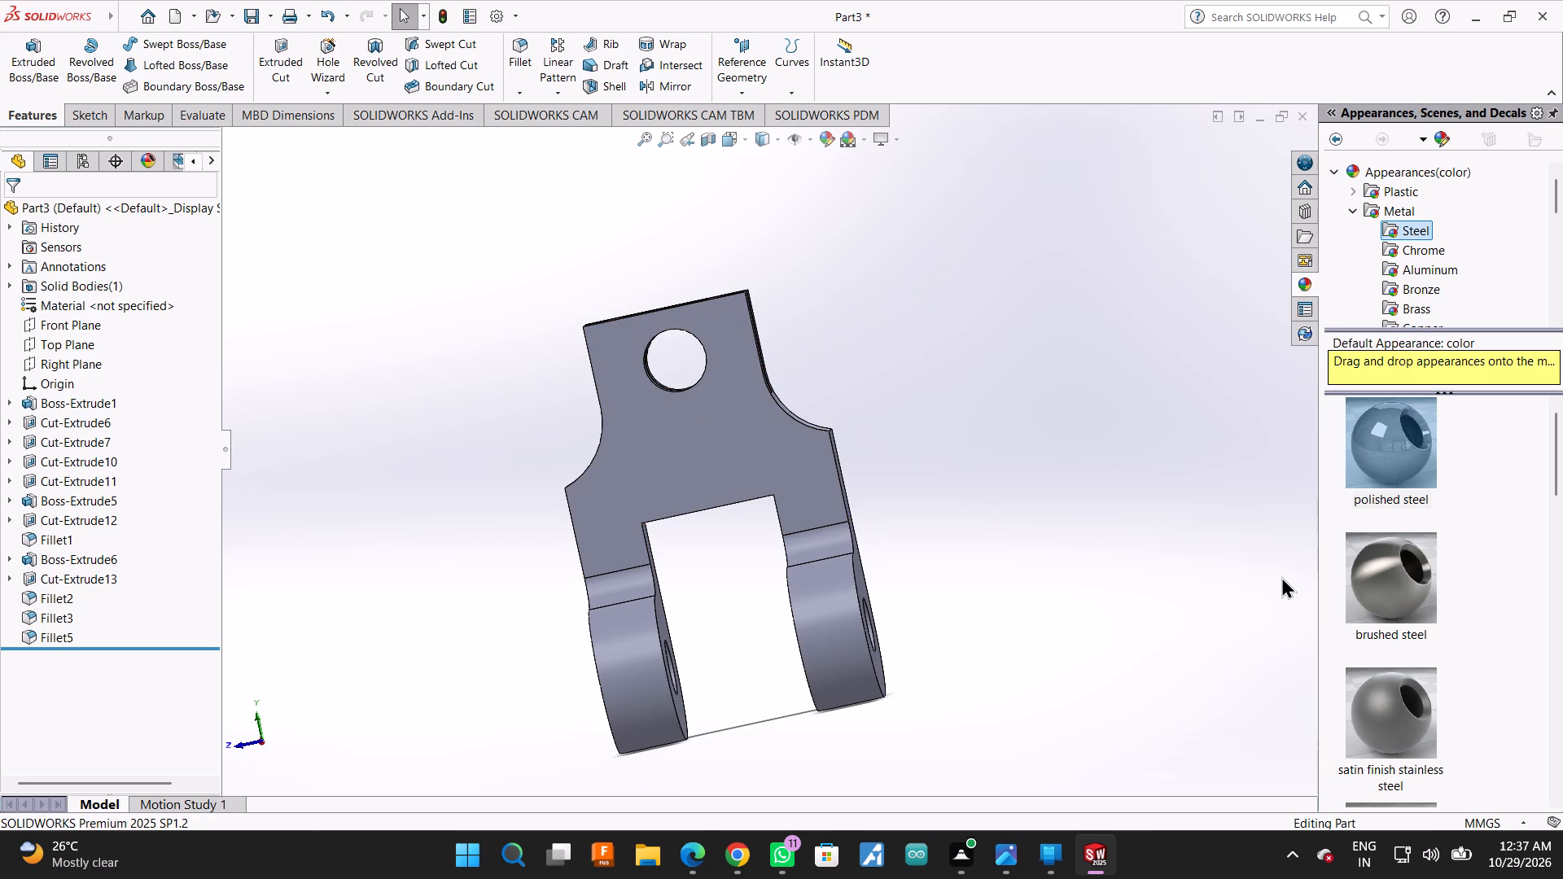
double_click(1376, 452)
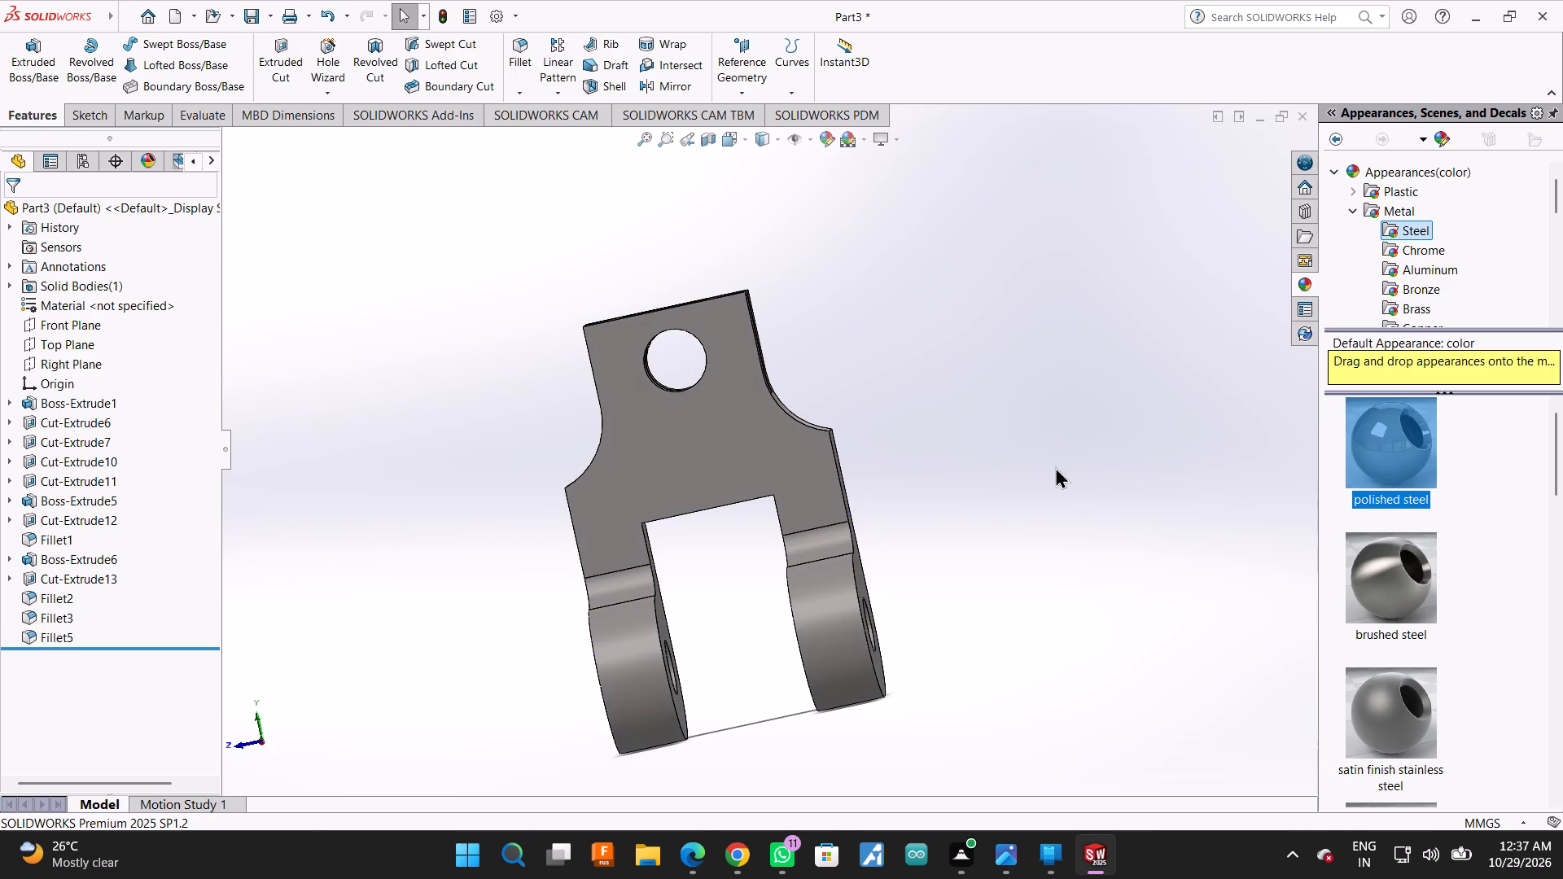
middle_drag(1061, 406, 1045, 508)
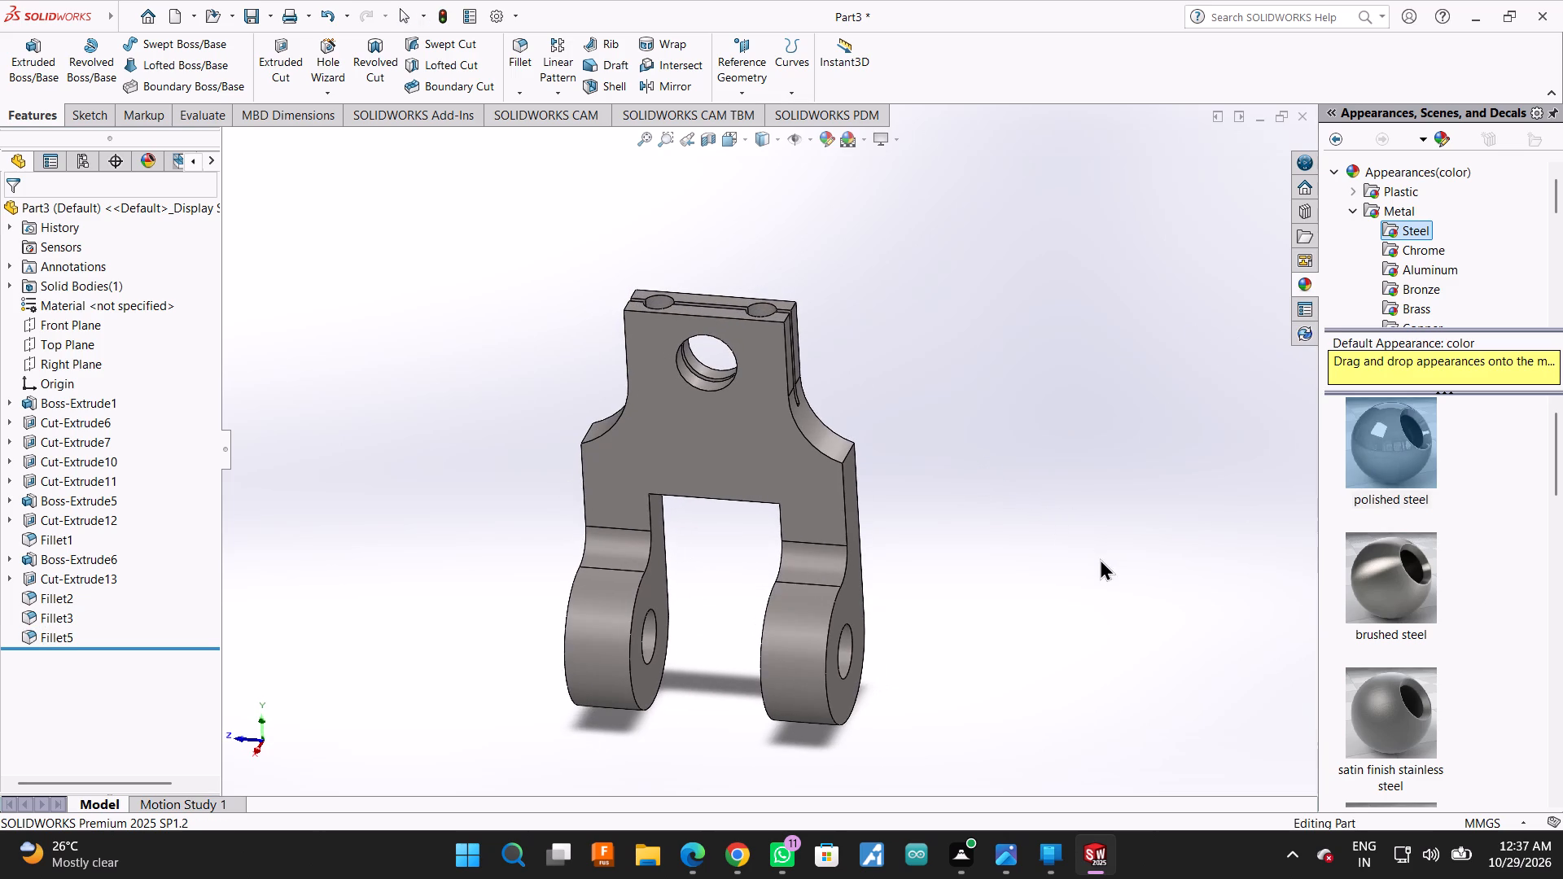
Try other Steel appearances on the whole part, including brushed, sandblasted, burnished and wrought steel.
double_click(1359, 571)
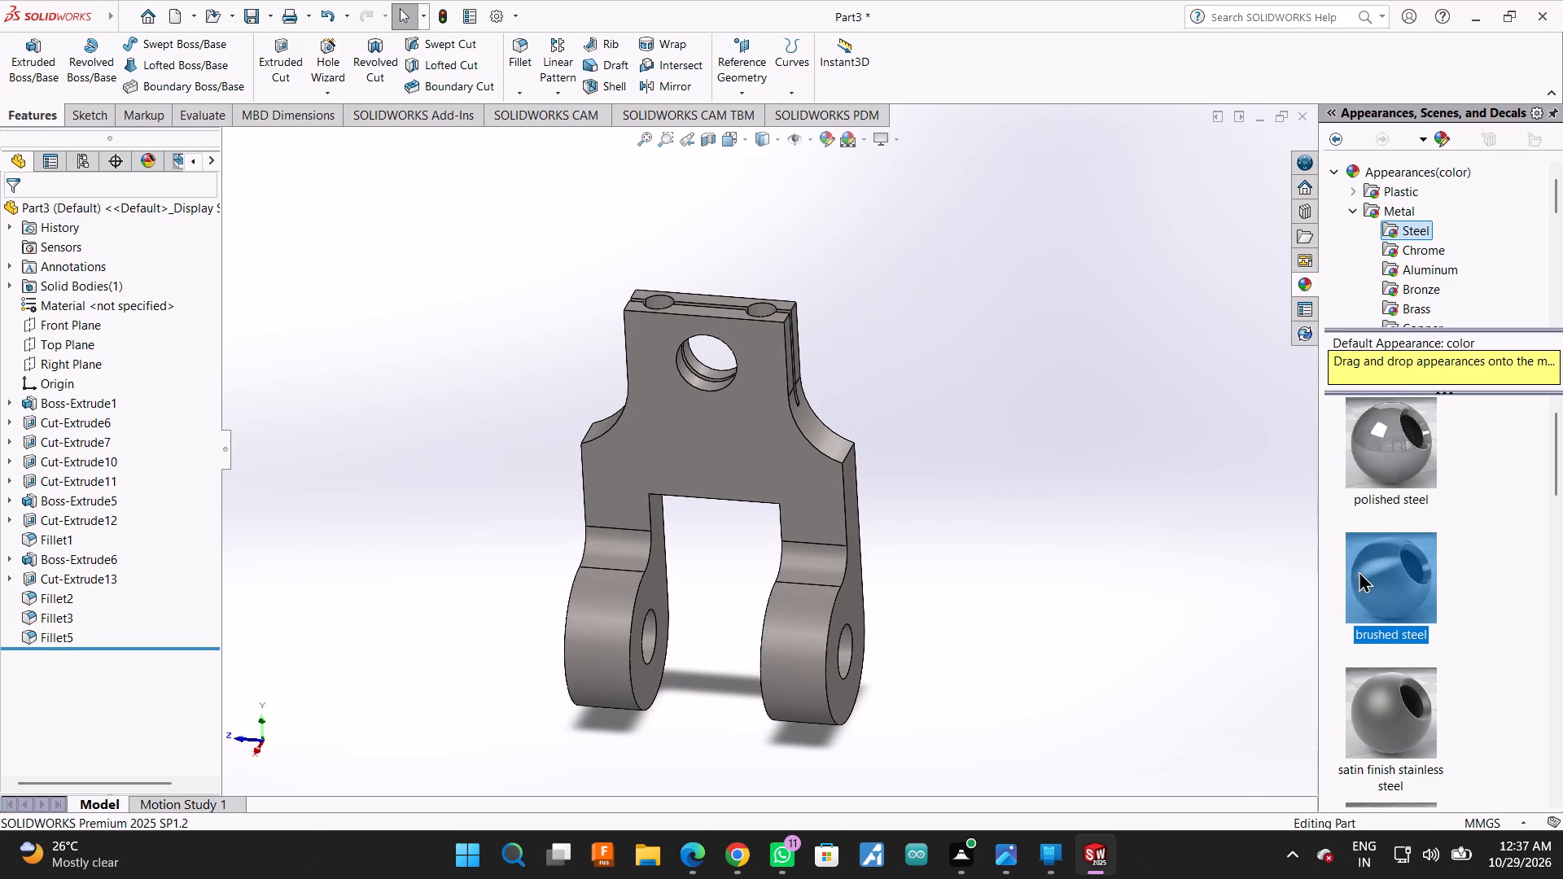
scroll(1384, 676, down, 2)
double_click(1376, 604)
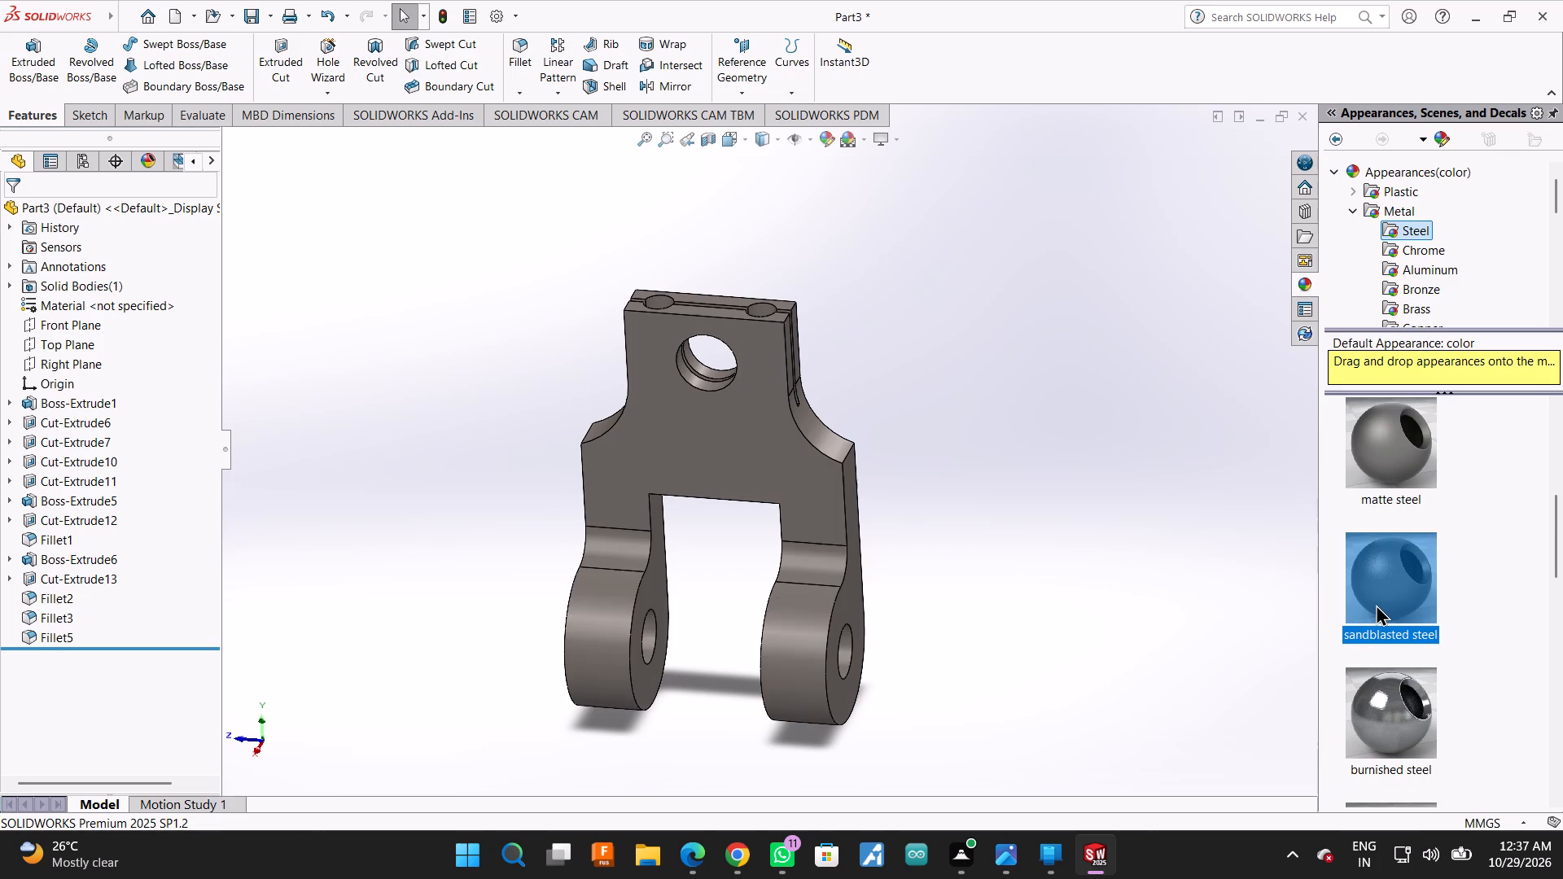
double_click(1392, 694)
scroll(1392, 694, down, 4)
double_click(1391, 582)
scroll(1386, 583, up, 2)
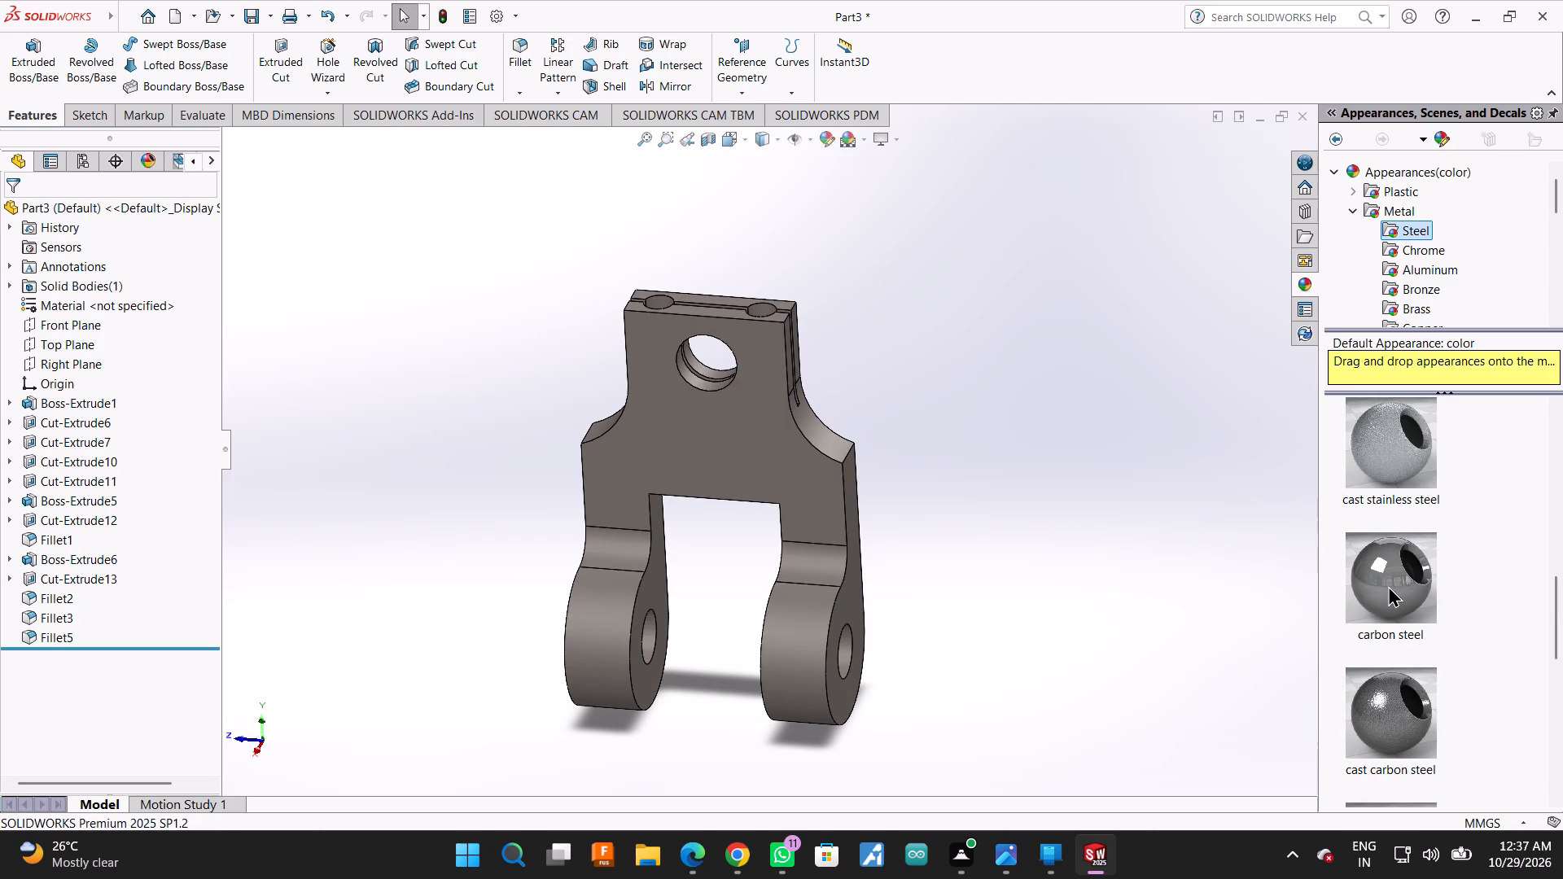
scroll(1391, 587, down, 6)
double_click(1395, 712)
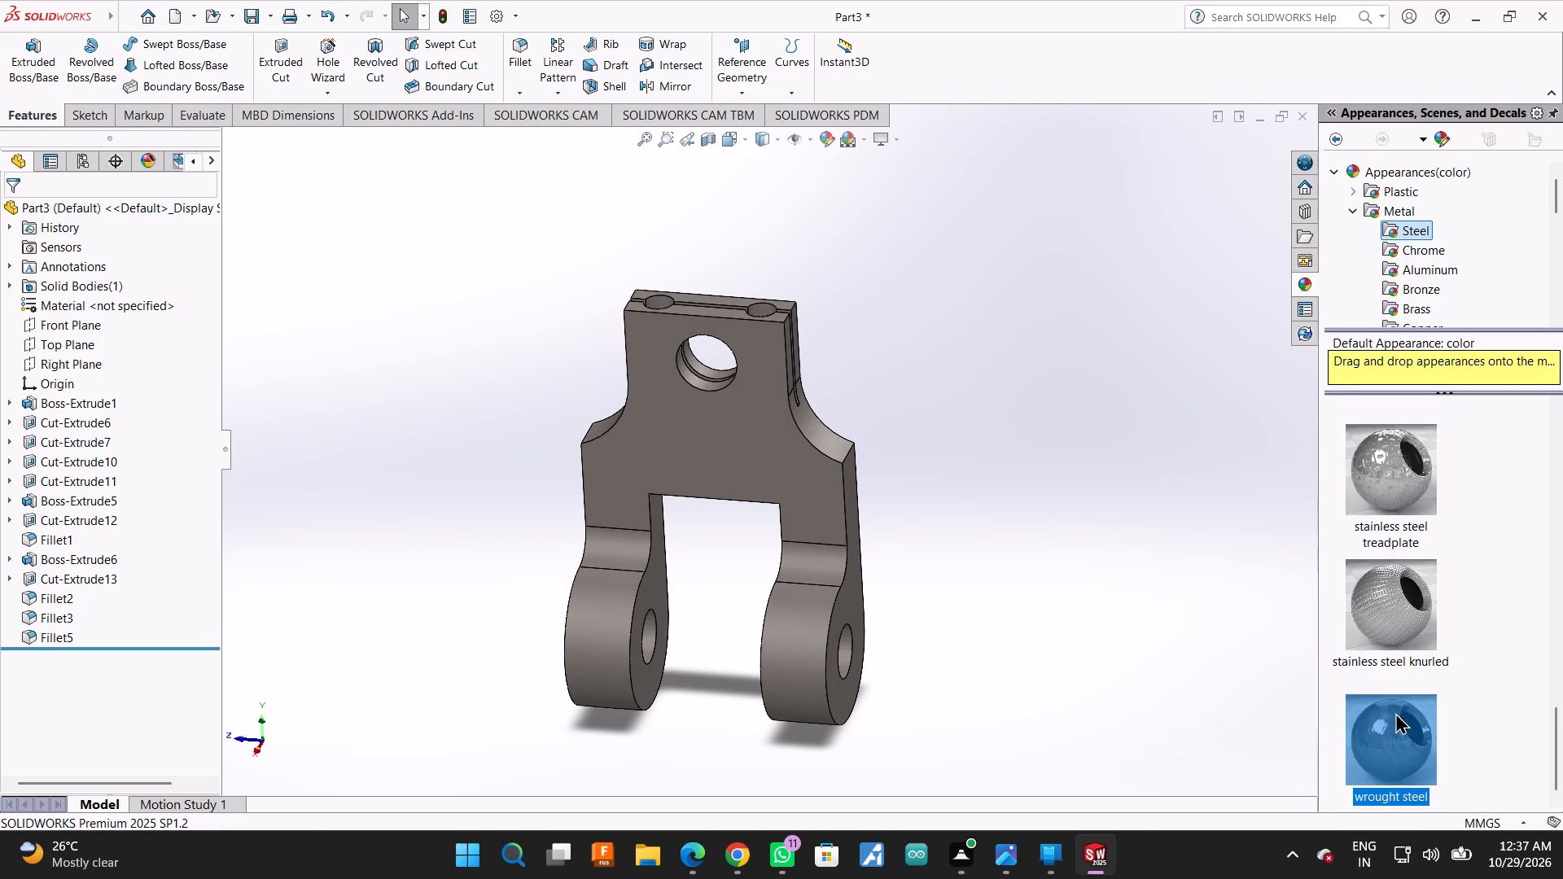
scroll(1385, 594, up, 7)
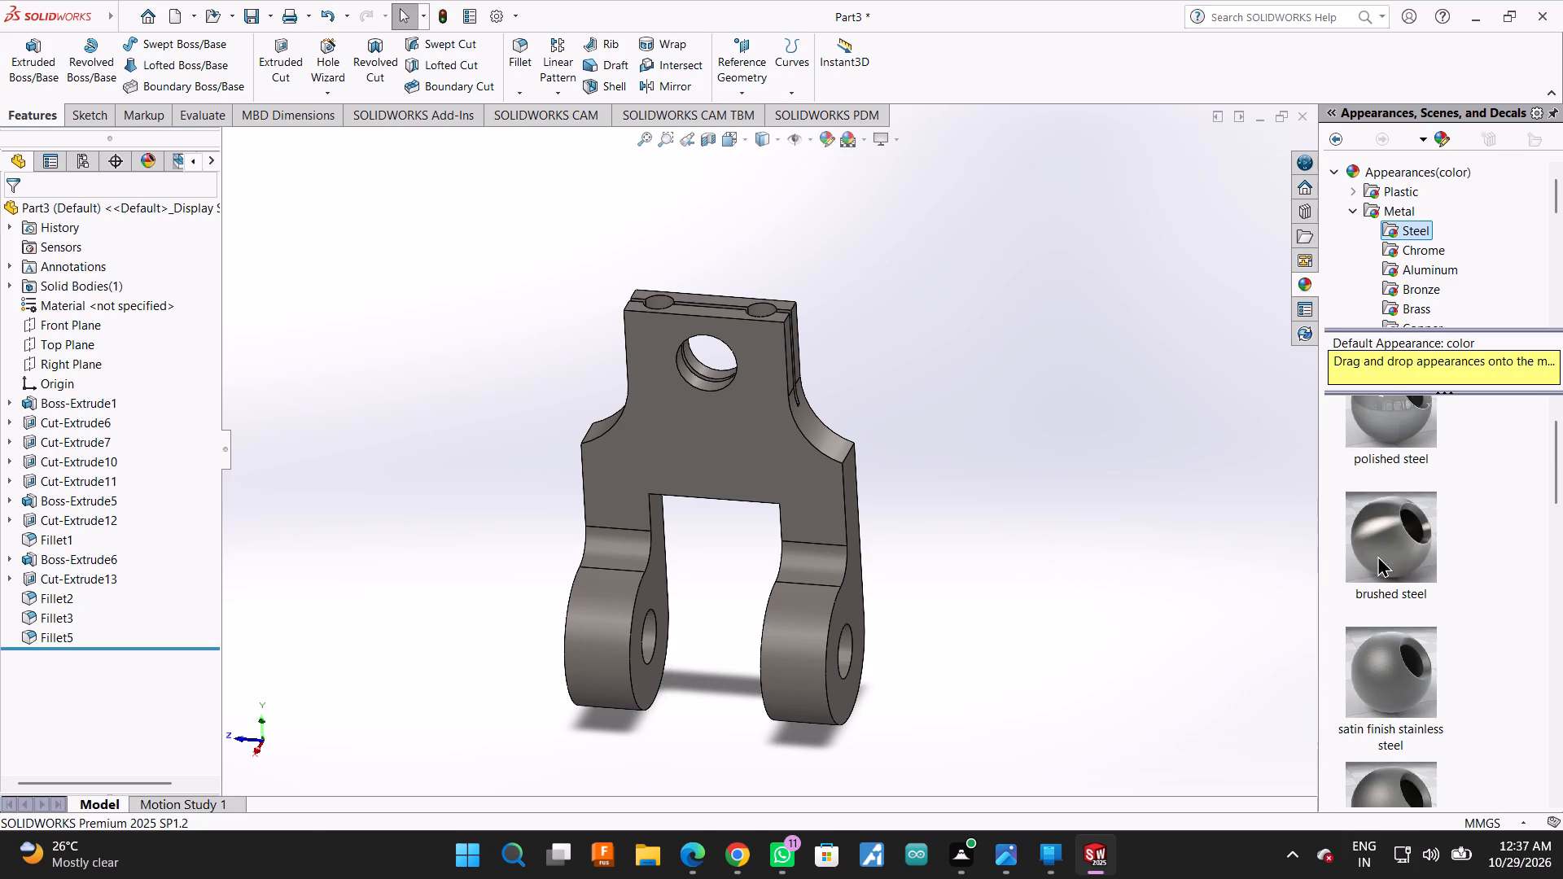
Try polished and cast aluminum from the Aluminum appearances on the whole part, and settle on sandblasted aluminum.
double_click(1416, 278)
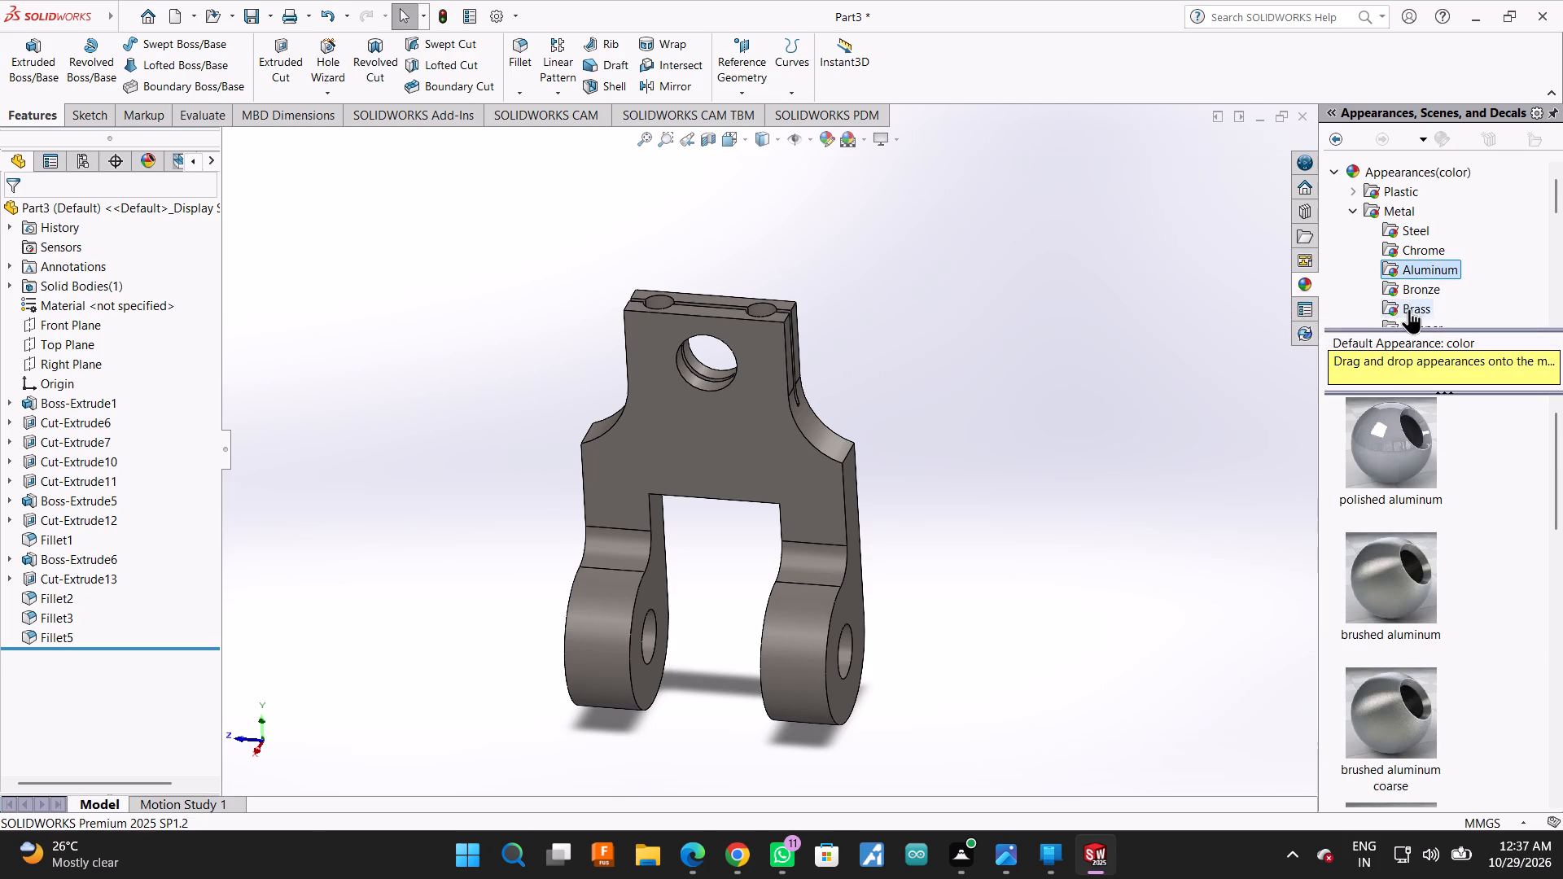
double_click(1387, 457)
scroll(1393, 549, down, 2)
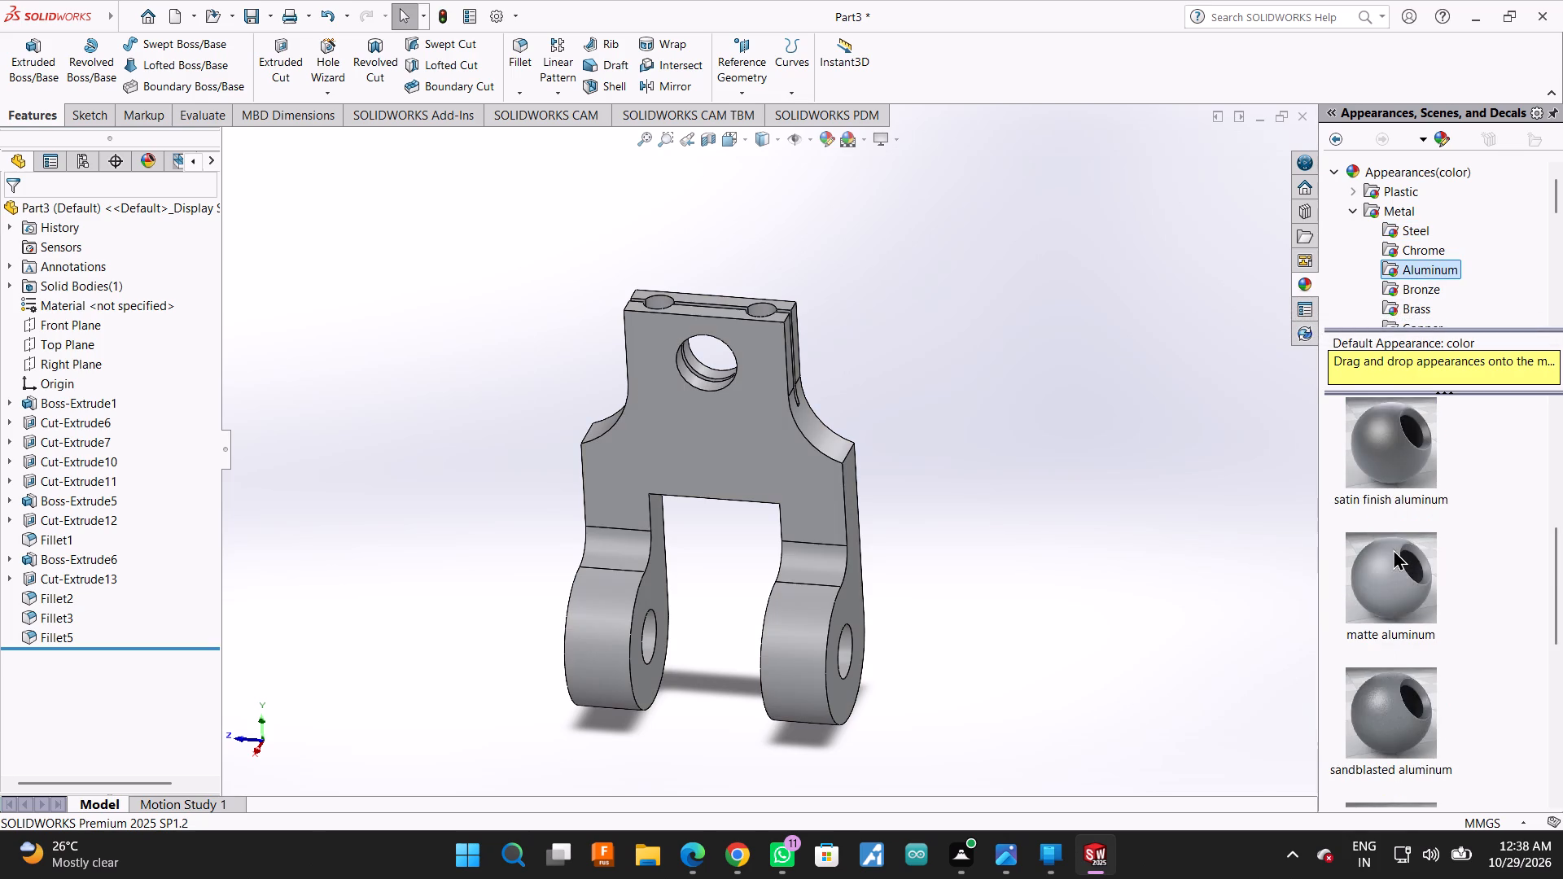
scroll(1393, 549, down, 3)
double_click(1399, 485)
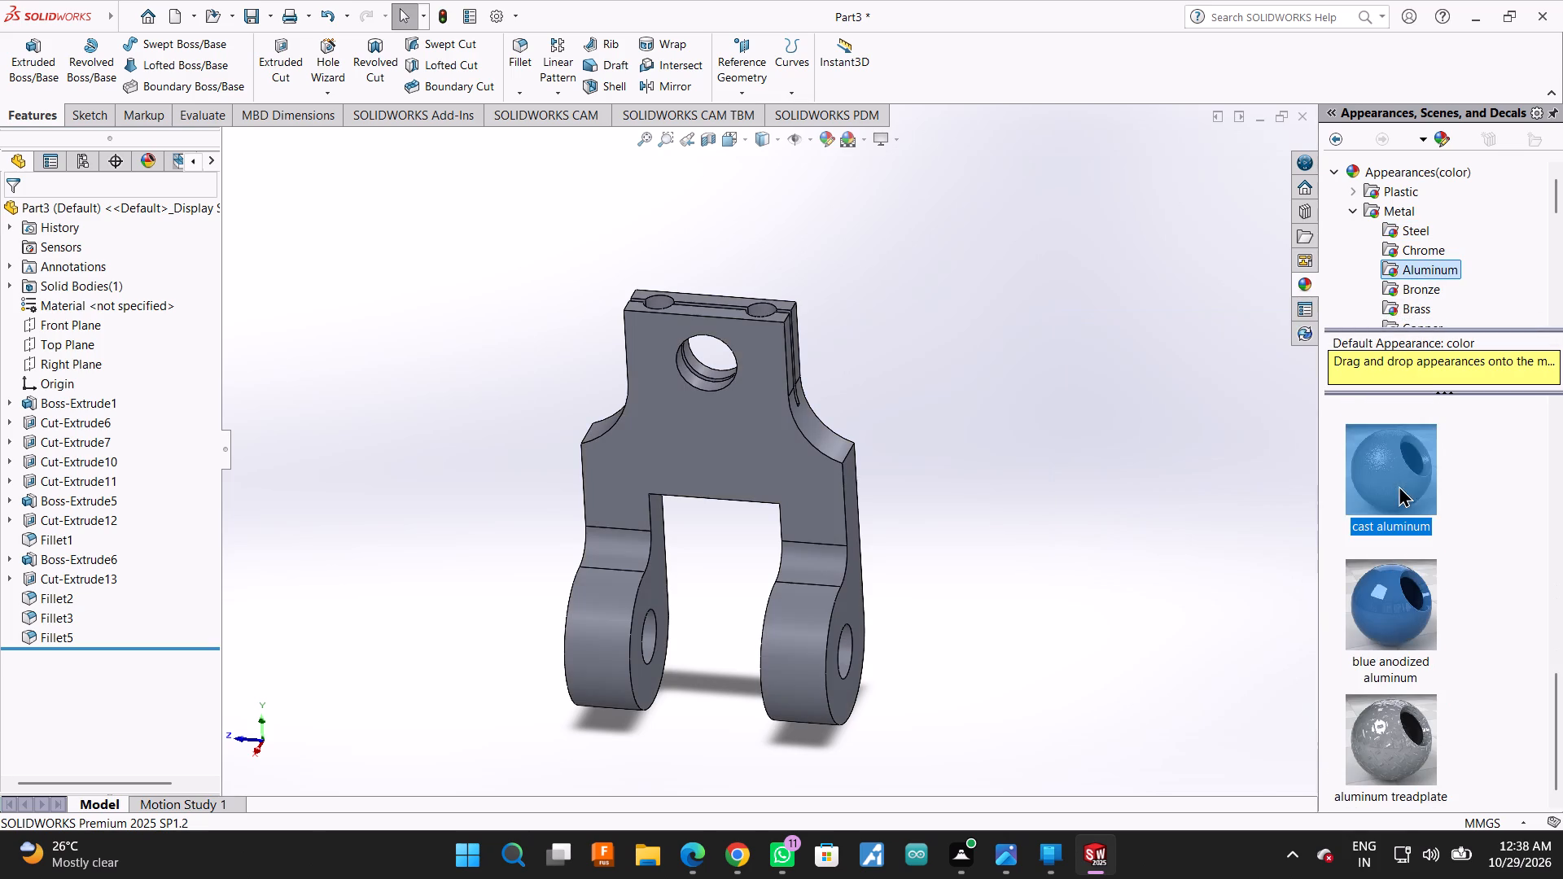
scroll(1399, 485, up, 2)
double_click(1402, 567)
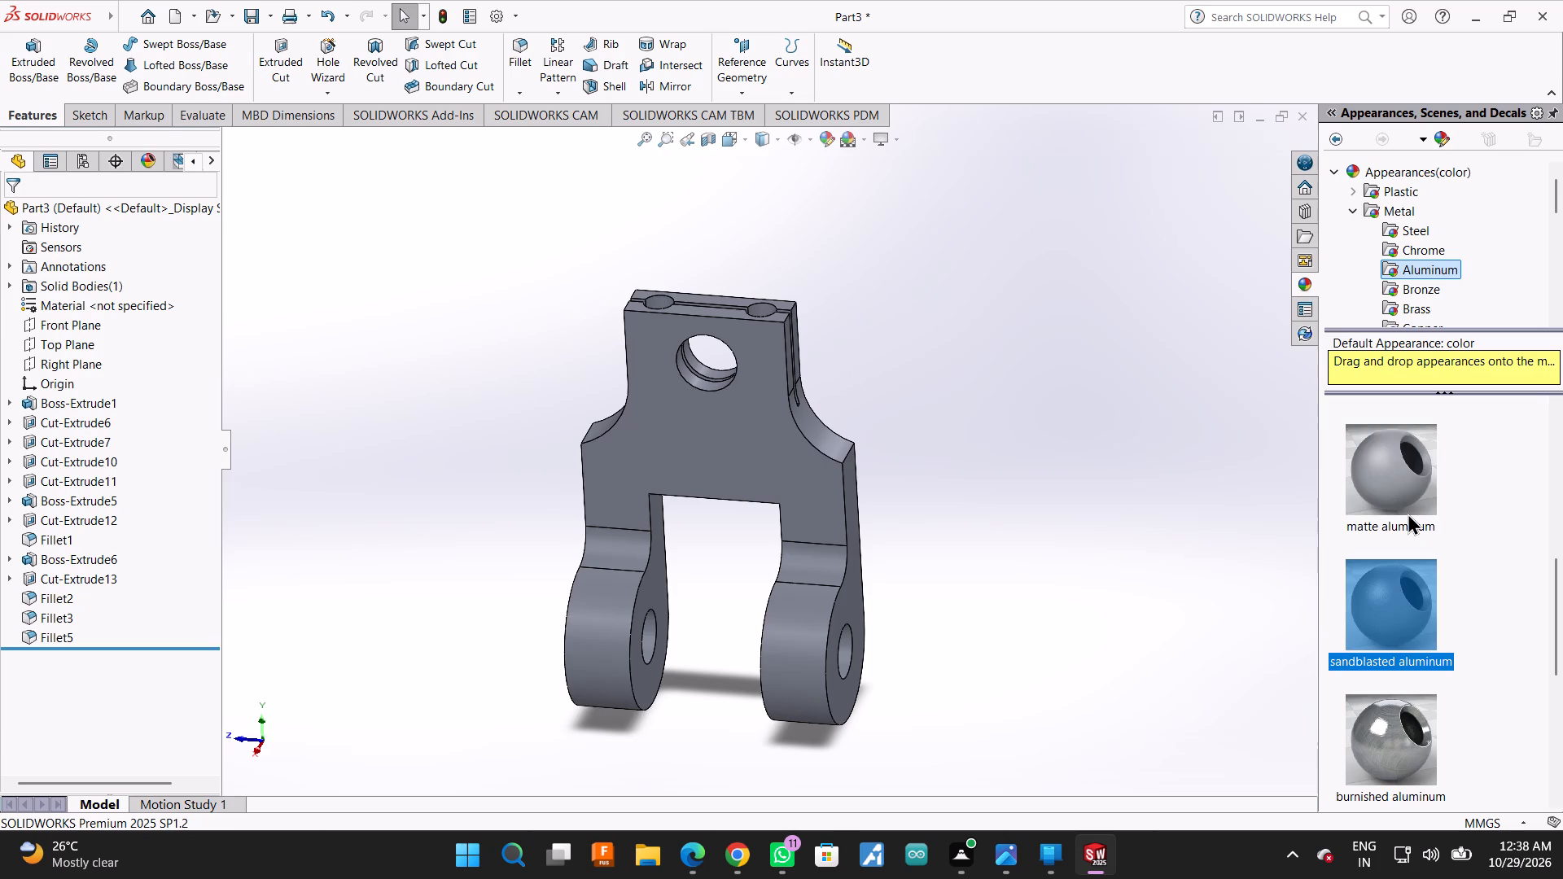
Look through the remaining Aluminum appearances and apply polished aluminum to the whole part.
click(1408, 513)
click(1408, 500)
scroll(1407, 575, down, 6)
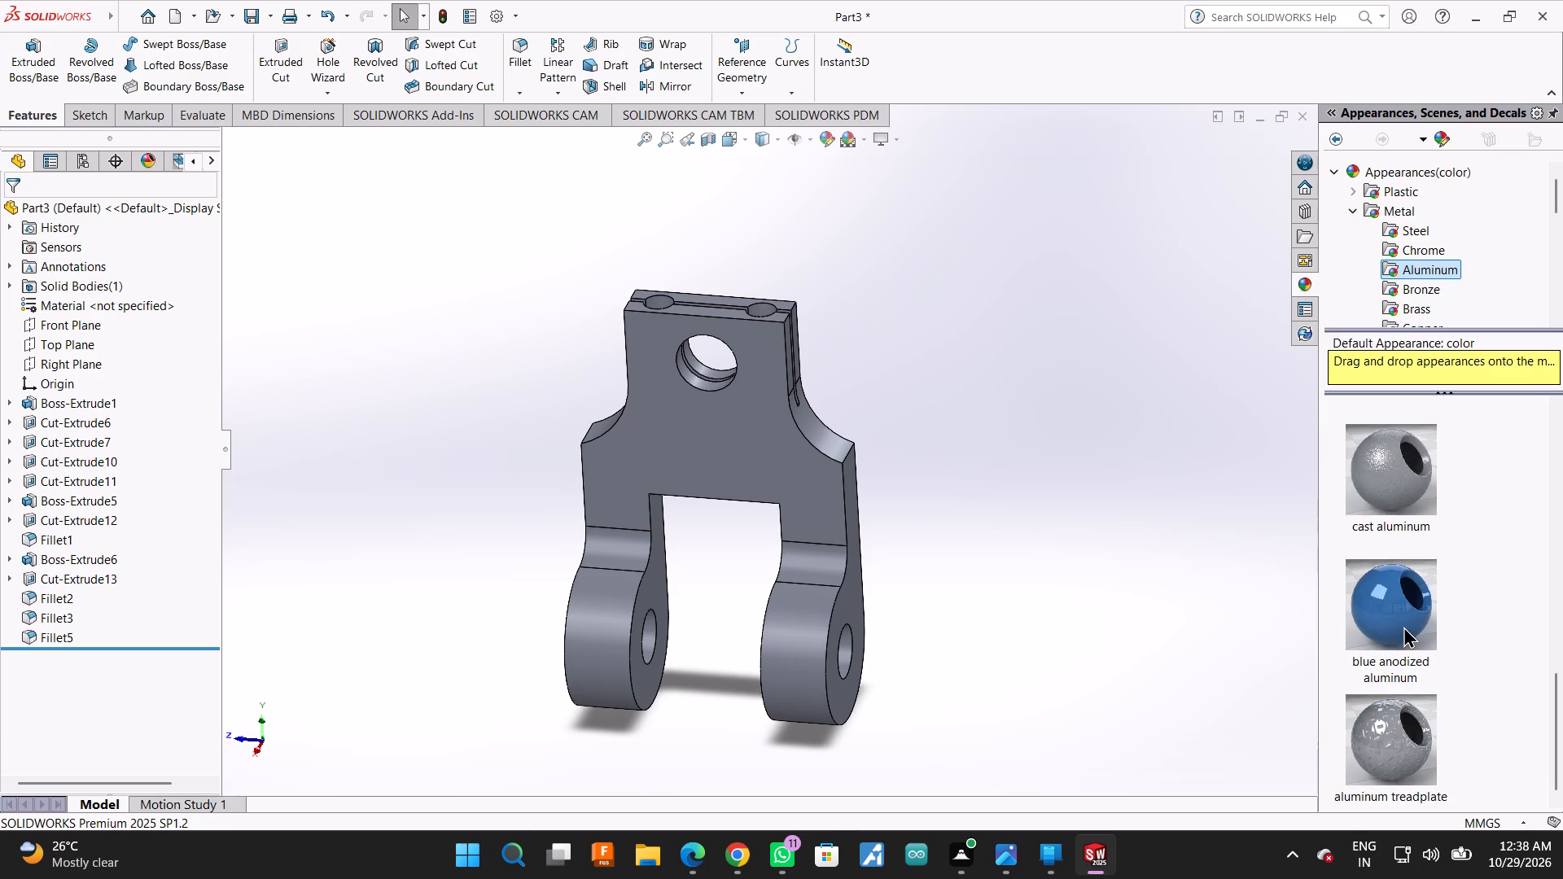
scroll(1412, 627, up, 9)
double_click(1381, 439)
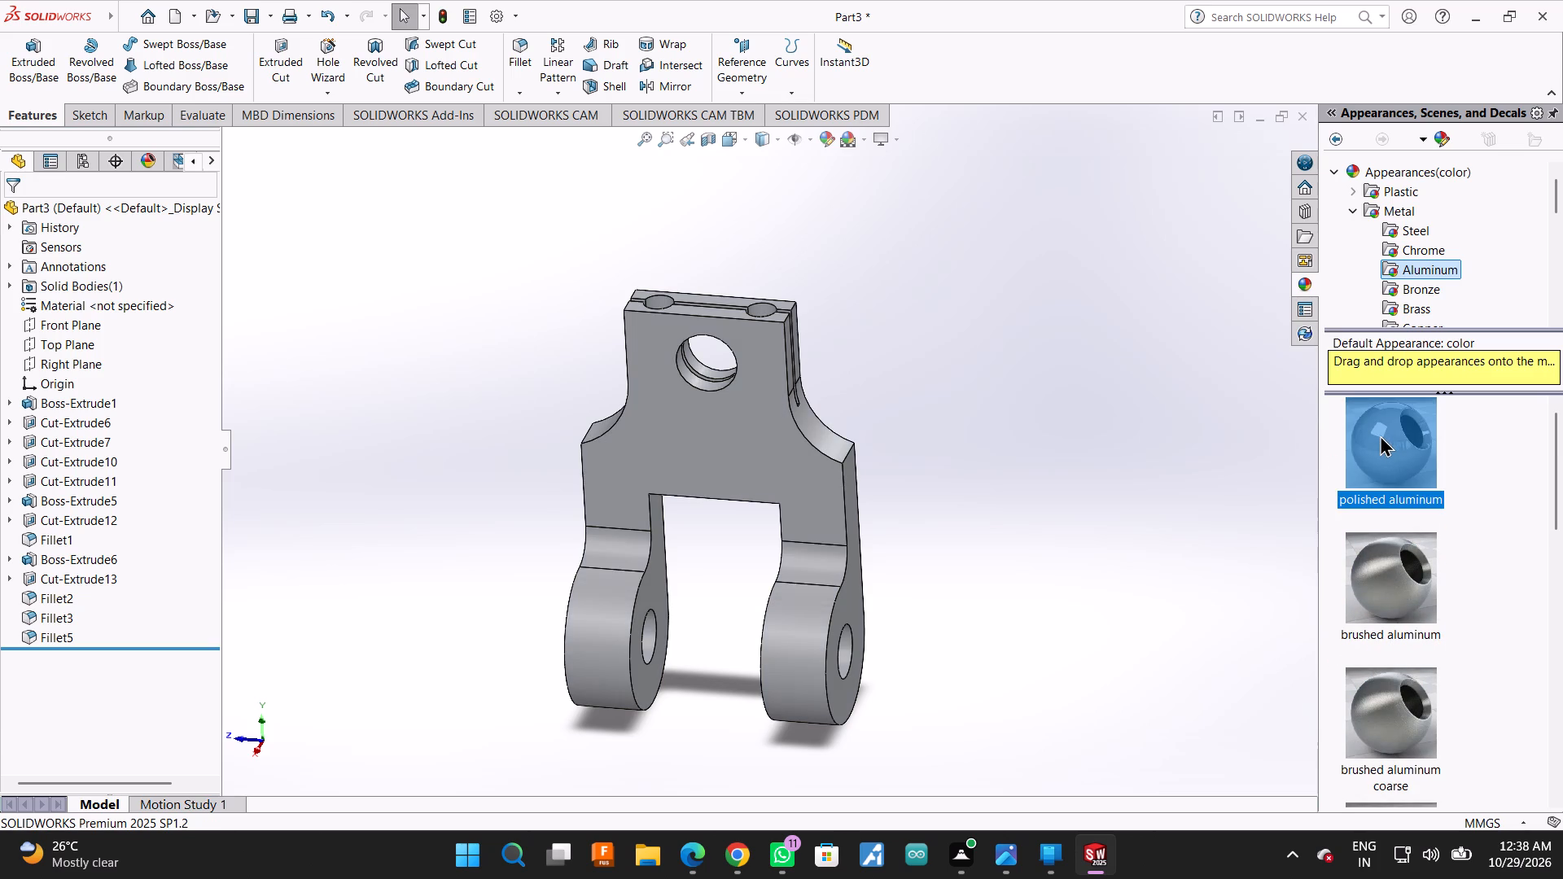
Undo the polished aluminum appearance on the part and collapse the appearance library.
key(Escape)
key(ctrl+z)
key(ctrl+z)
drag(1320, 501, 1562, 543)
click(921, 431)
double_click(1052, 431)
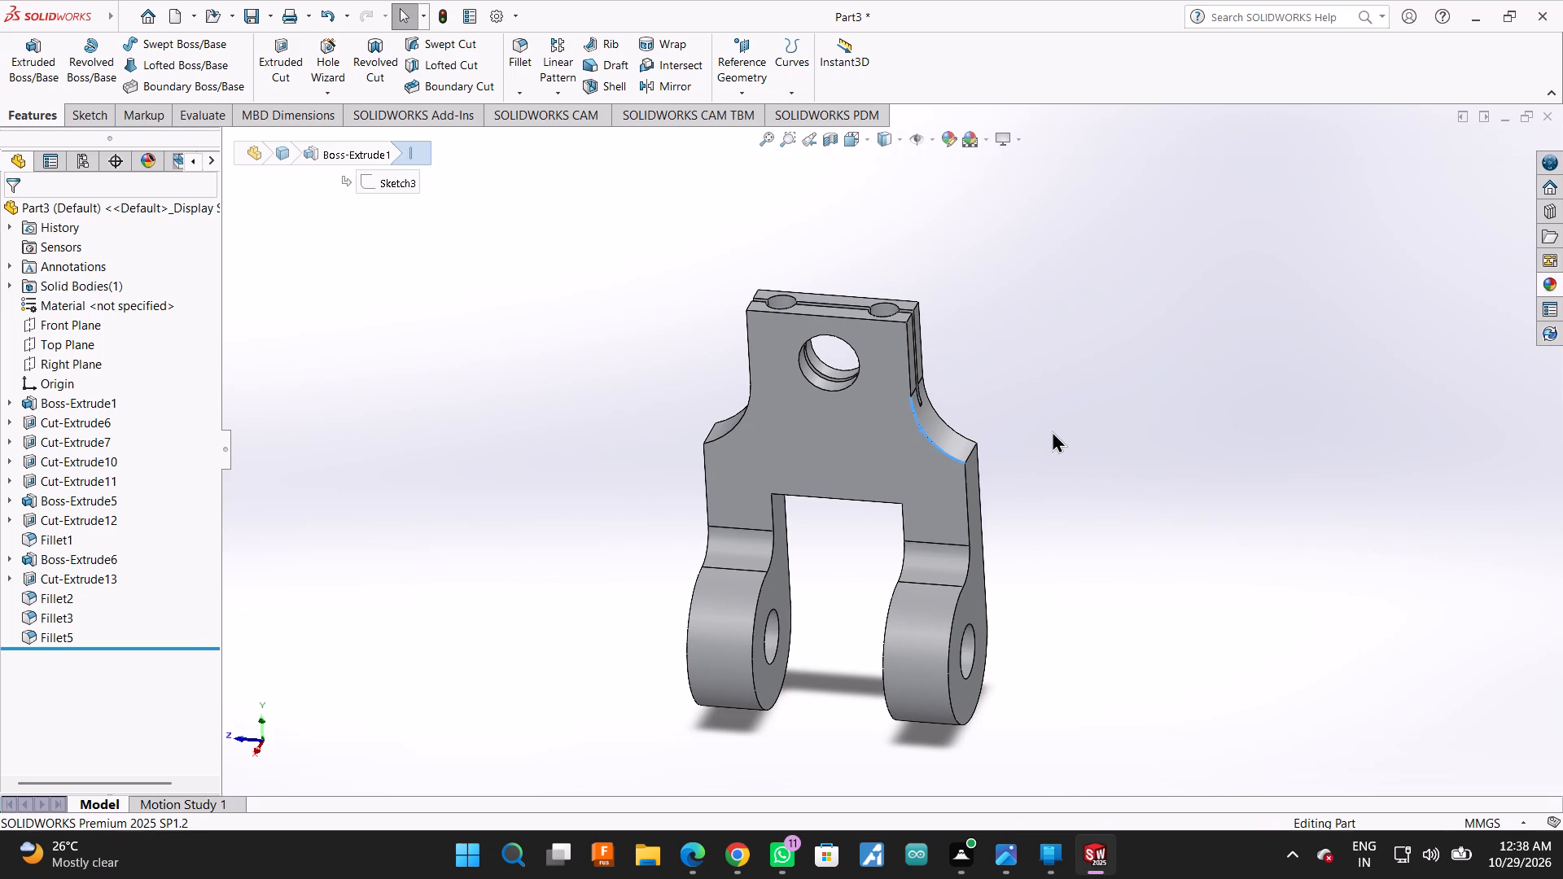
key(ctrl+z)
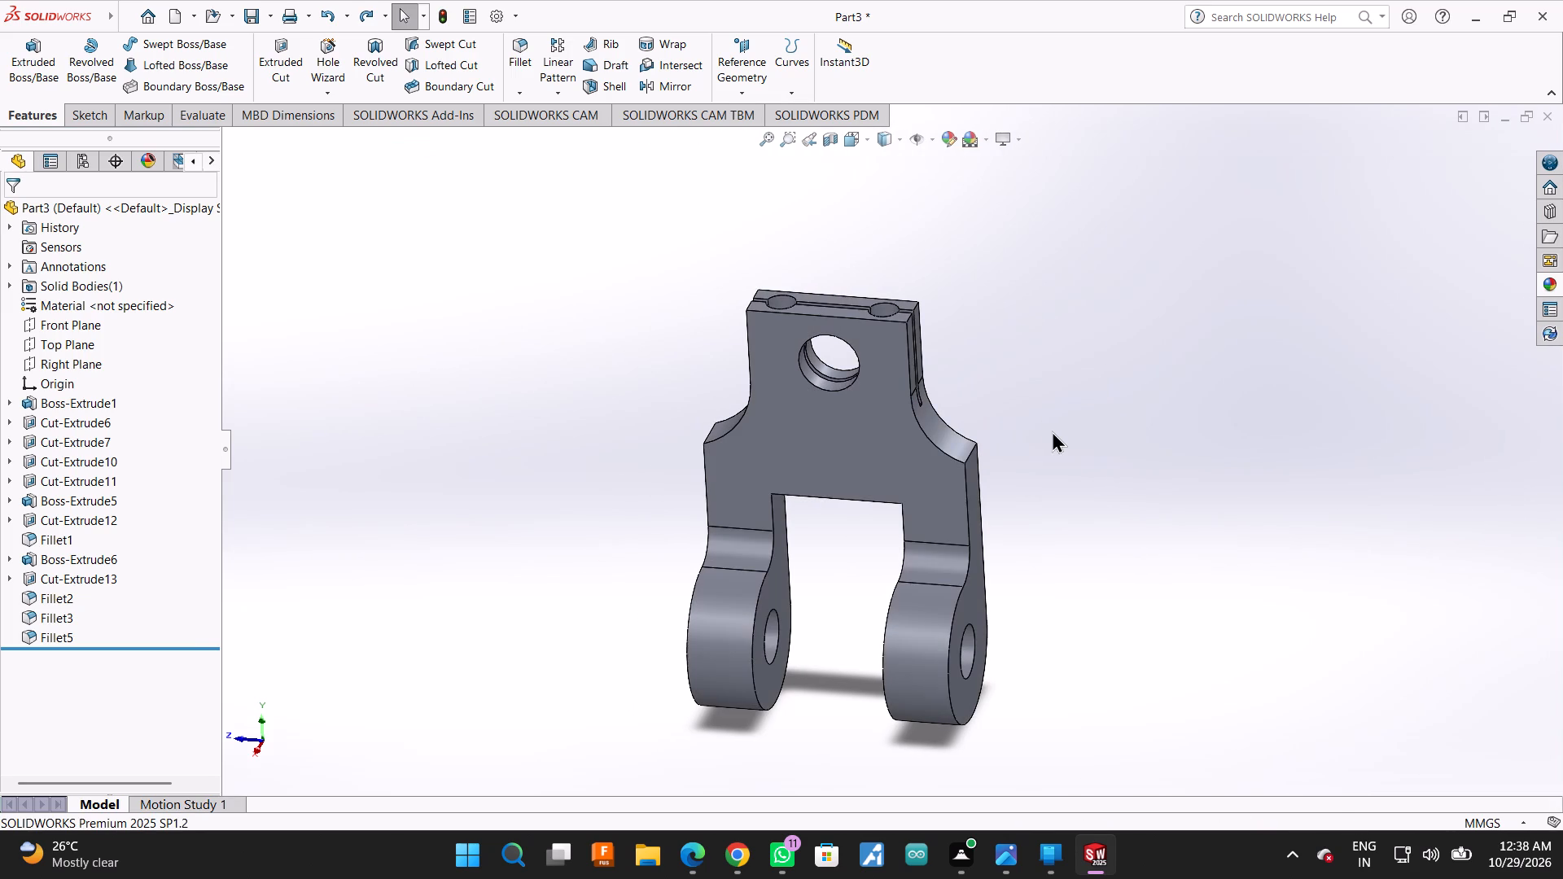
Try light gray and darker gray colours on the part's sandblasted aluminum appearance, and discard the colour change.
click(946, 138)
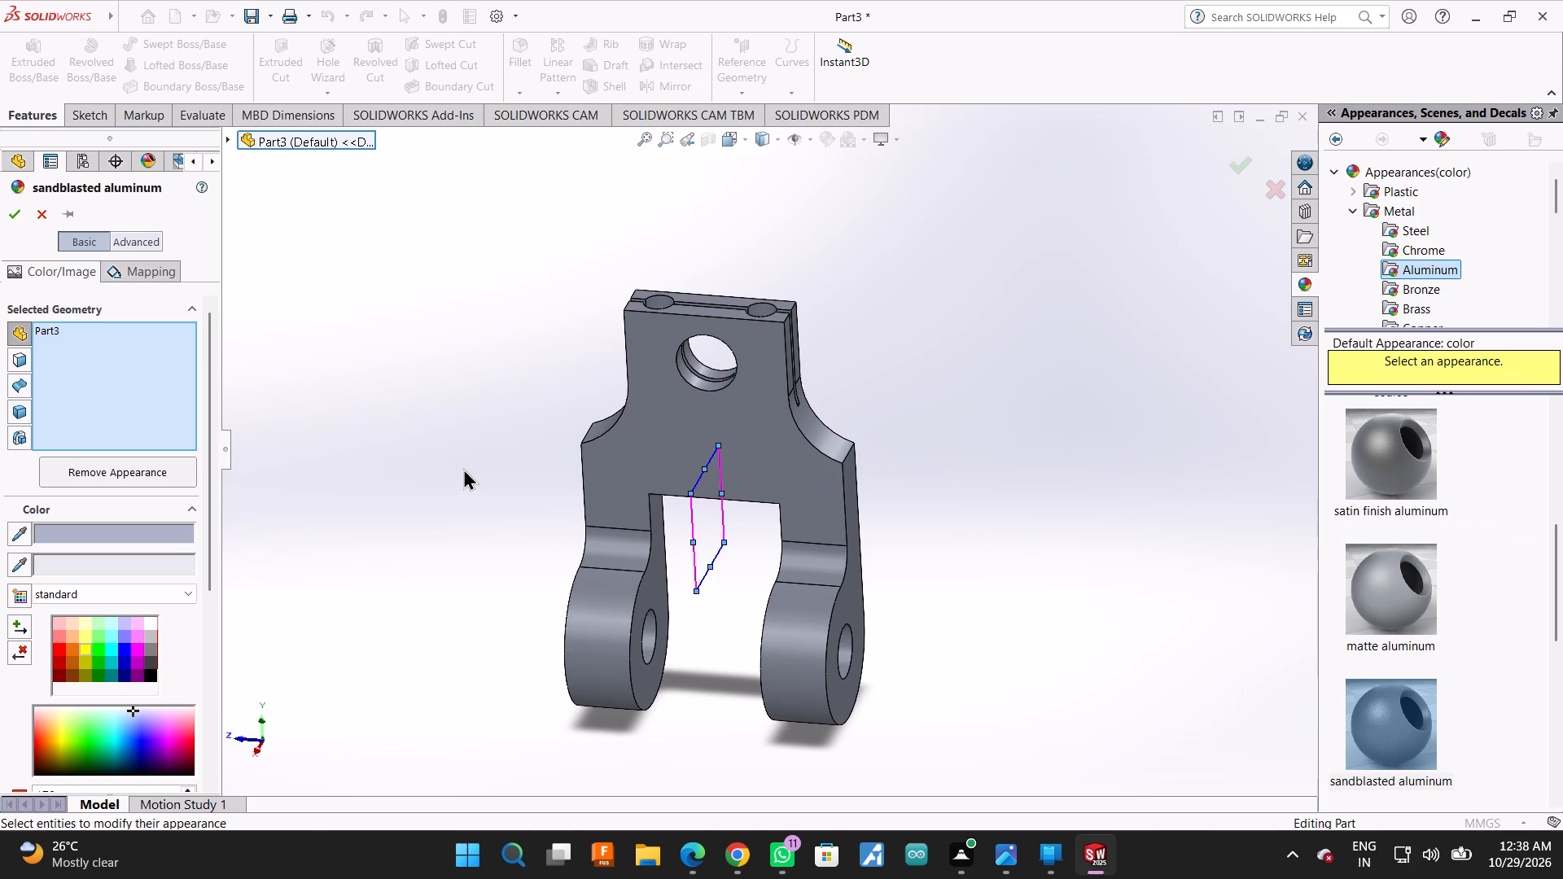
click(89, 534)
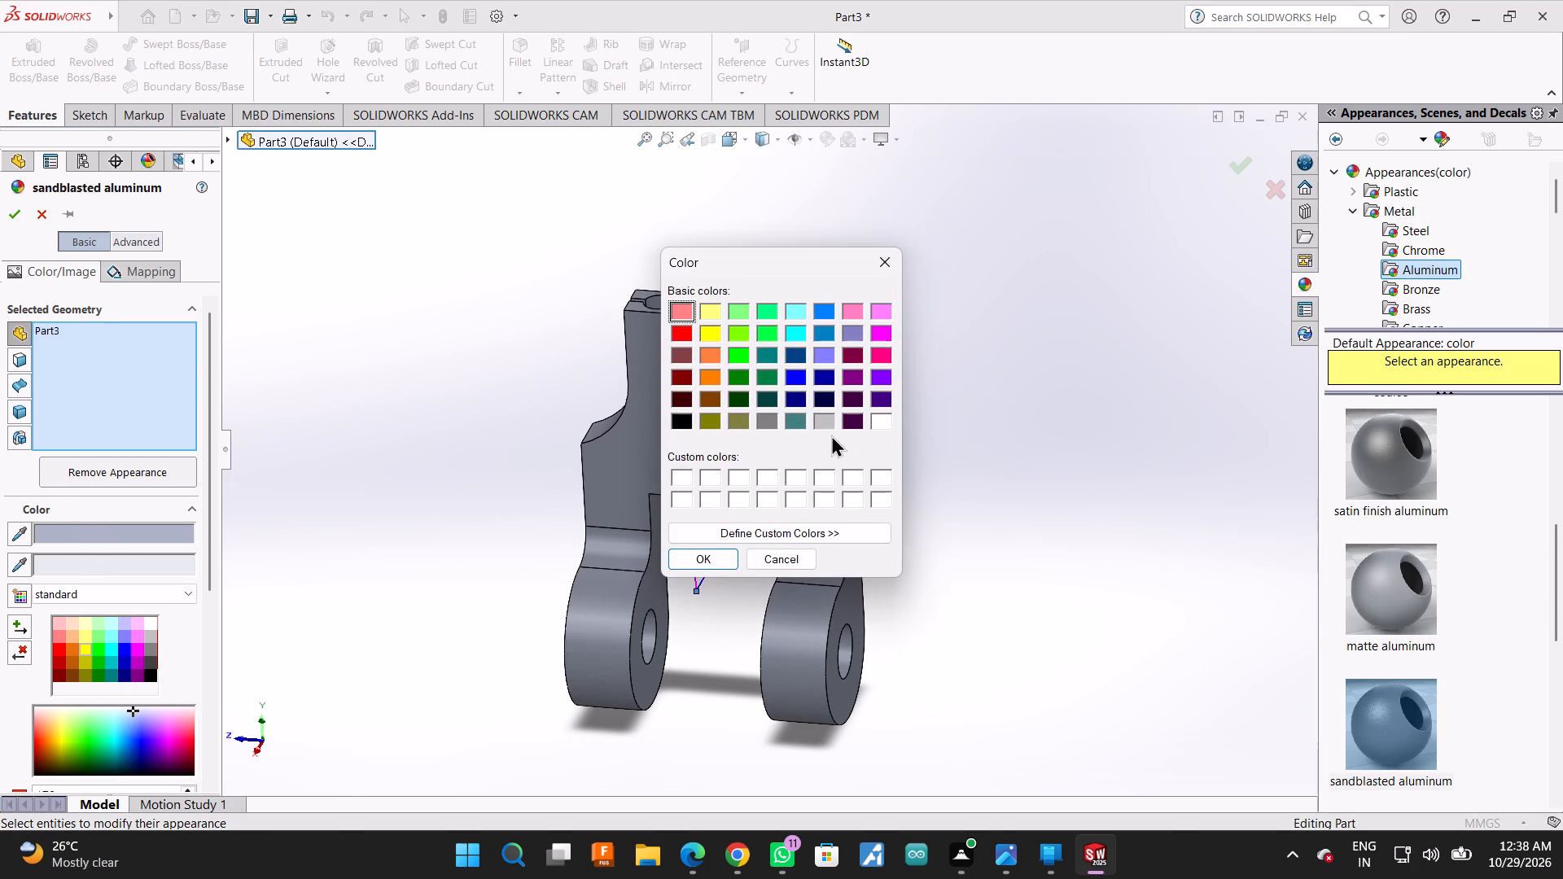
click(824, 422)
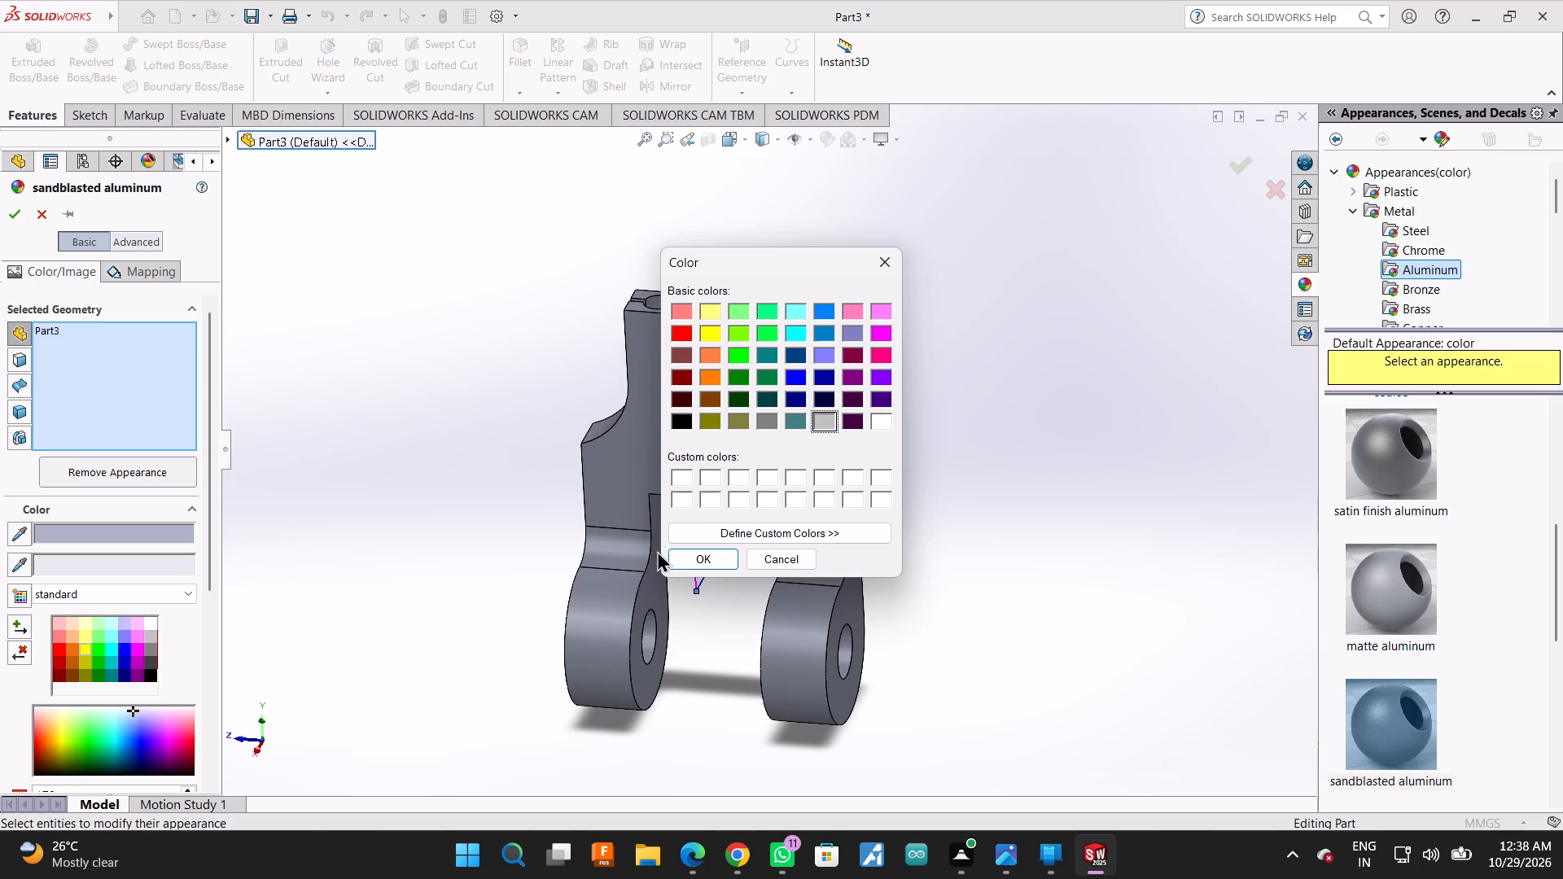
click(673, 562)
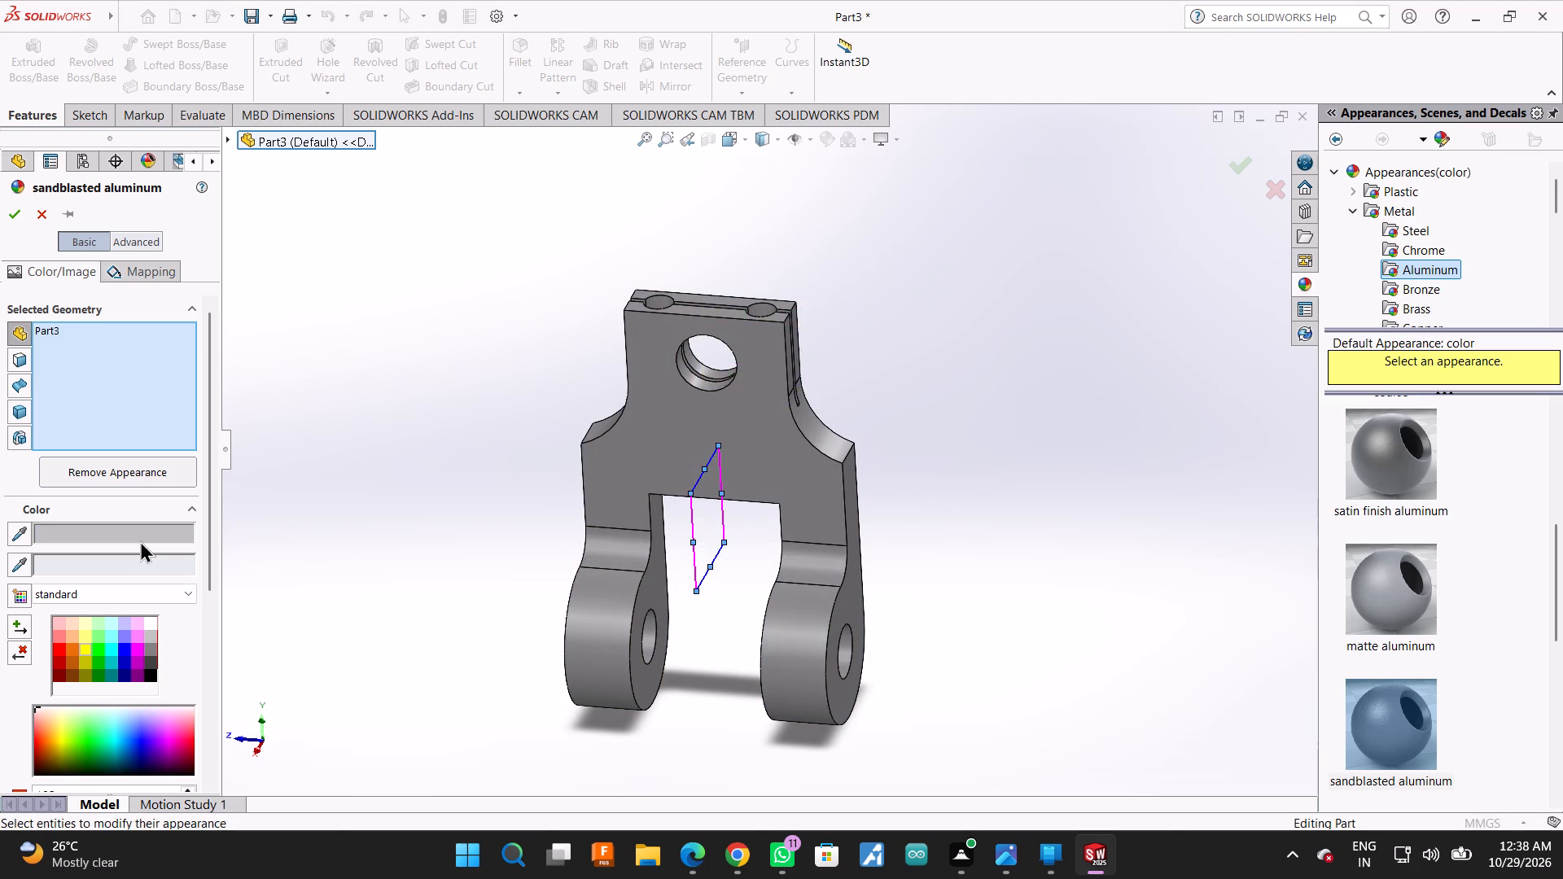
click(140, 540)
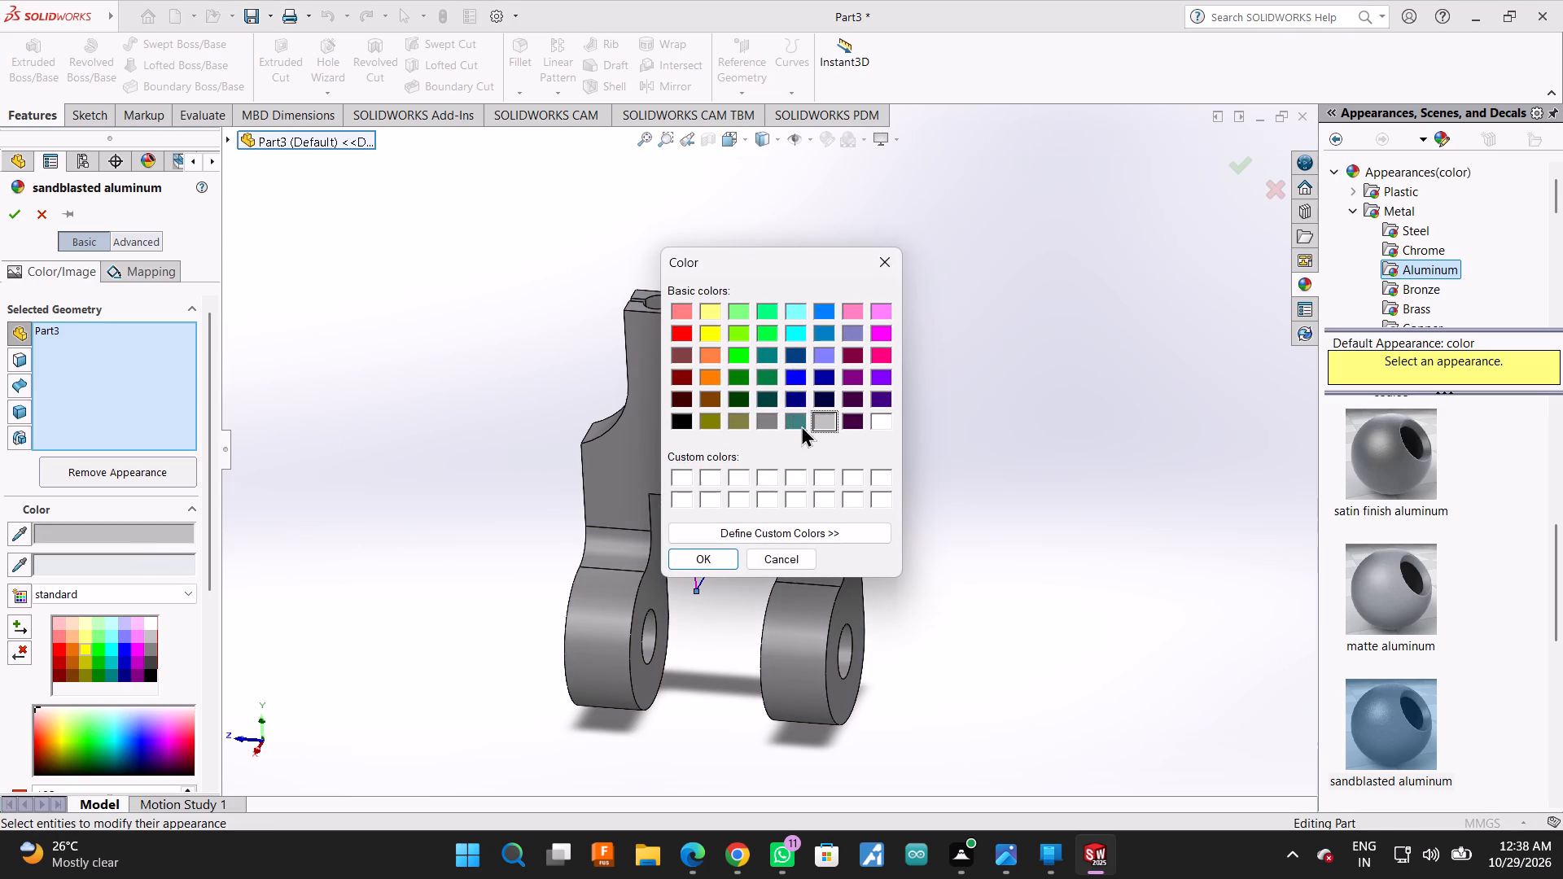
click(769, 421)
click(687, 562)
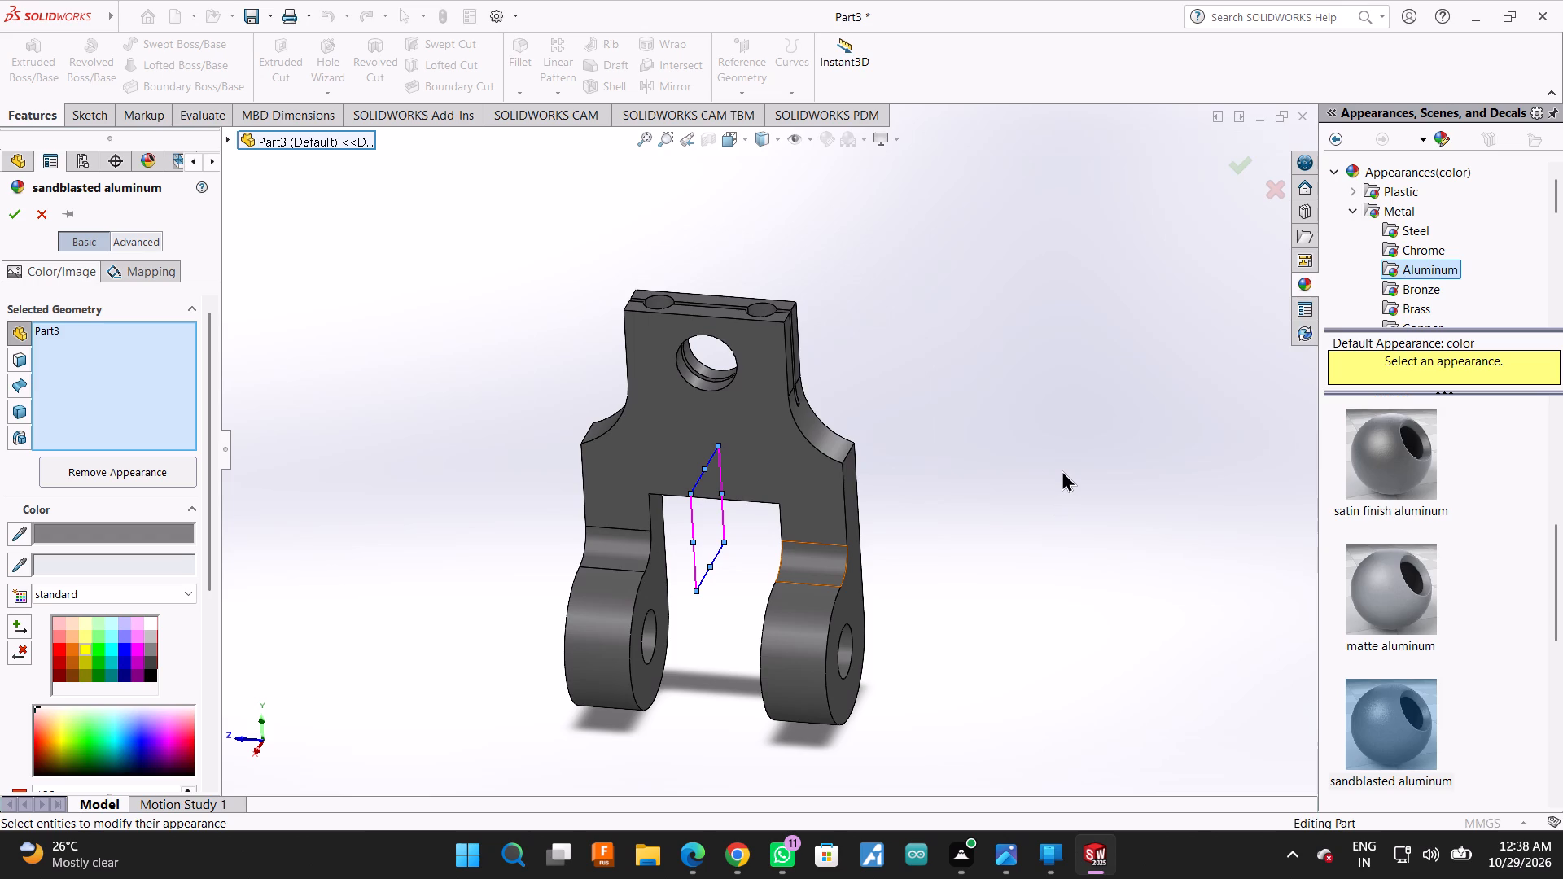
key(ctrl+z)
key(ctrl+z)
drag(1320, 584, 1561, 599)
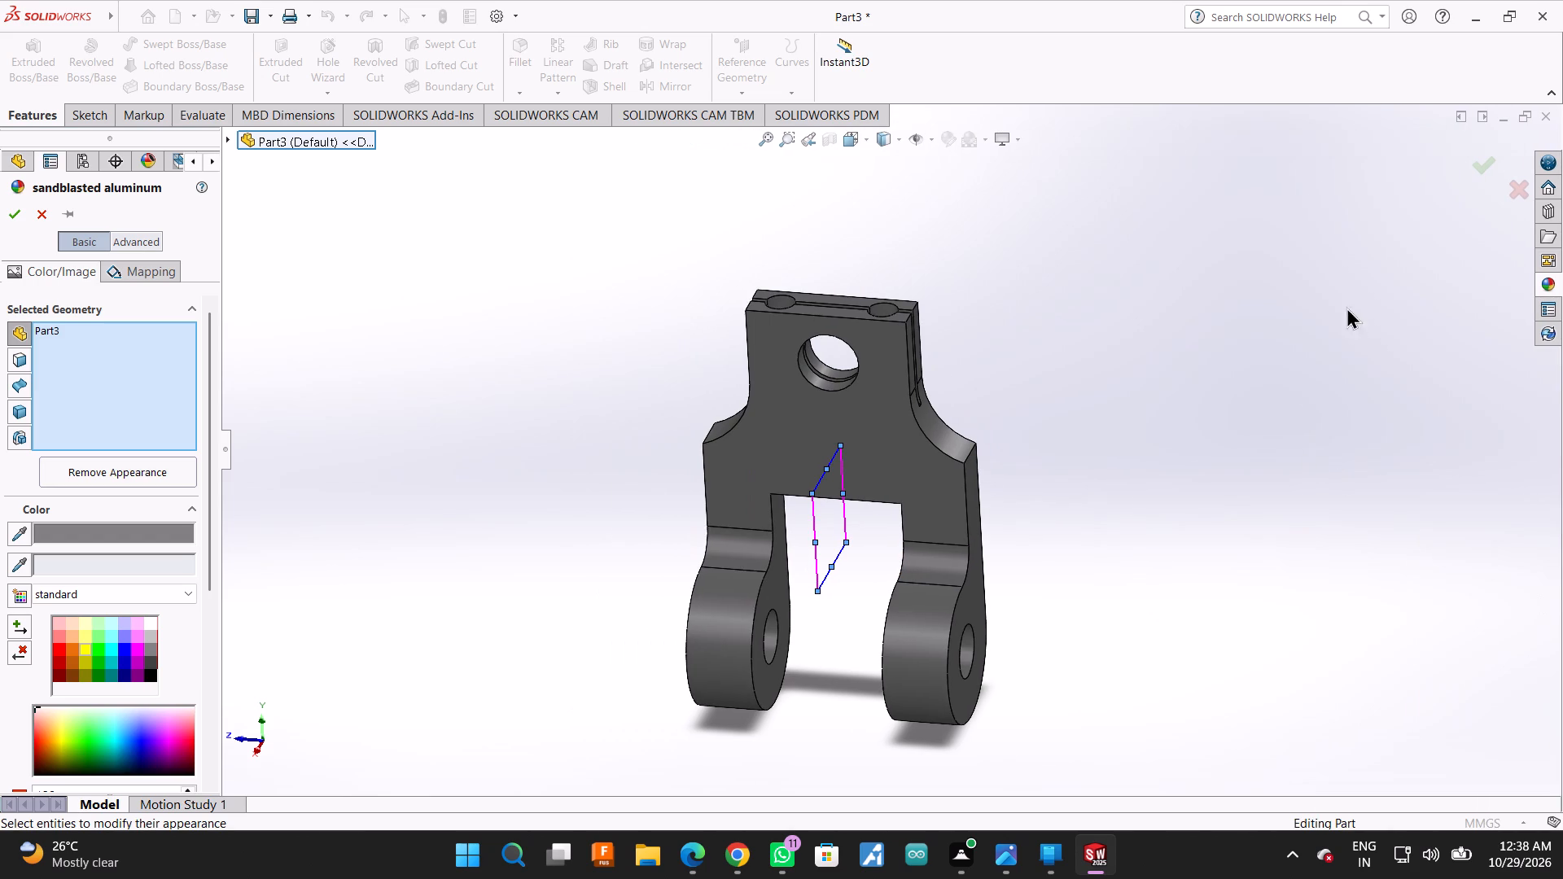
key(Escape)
Show the finished part in isometric view and collapse the appearance library to clear the workspace.
scroll(1089, 508, up, 1)
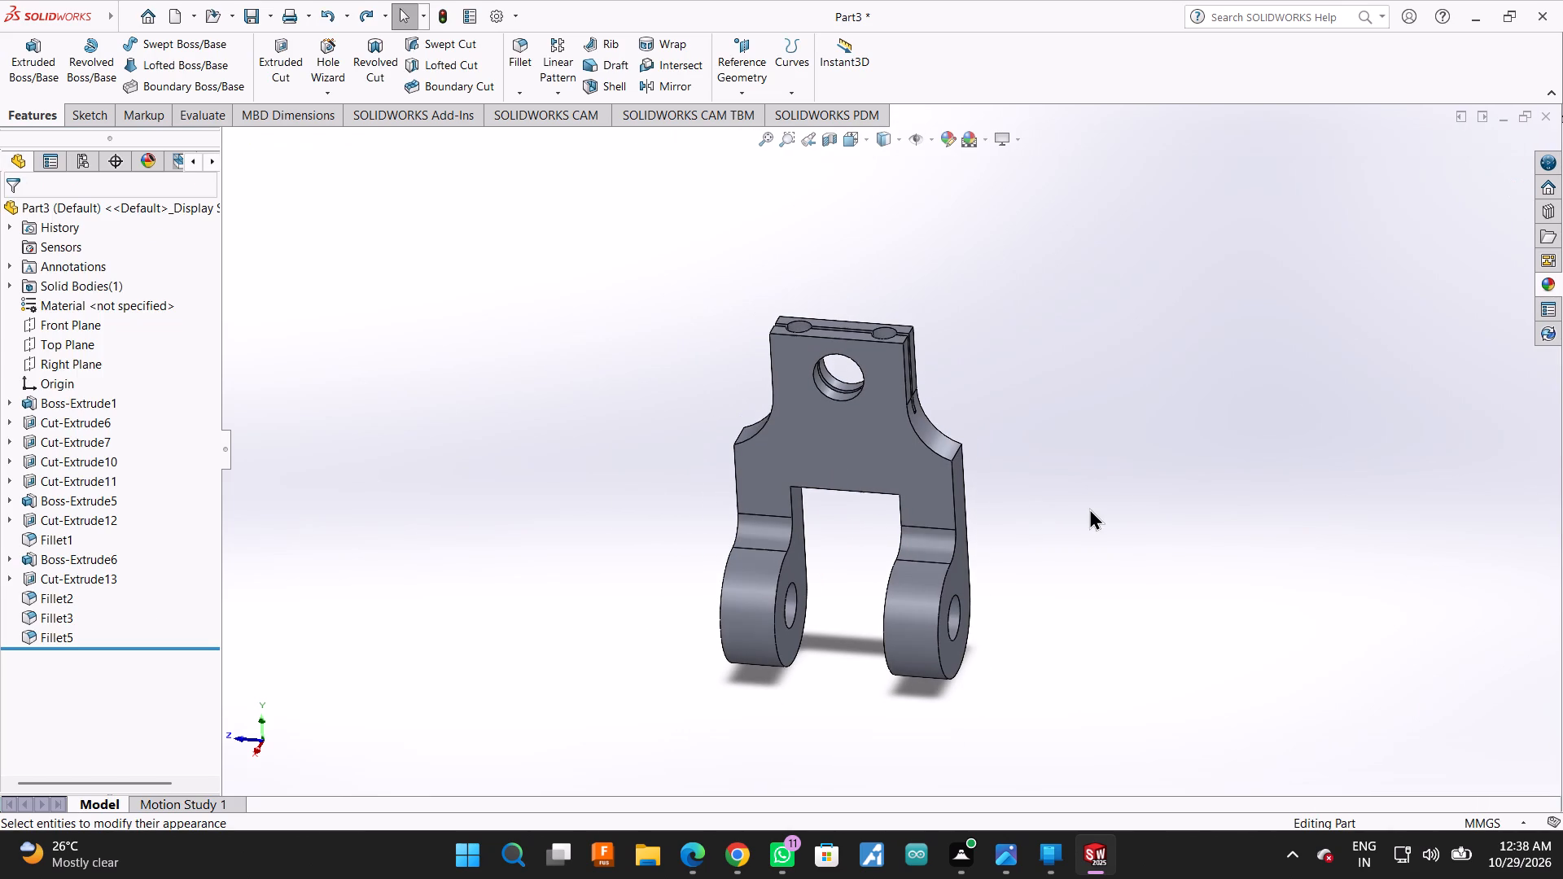
scroll(1089, 508, up, 1)
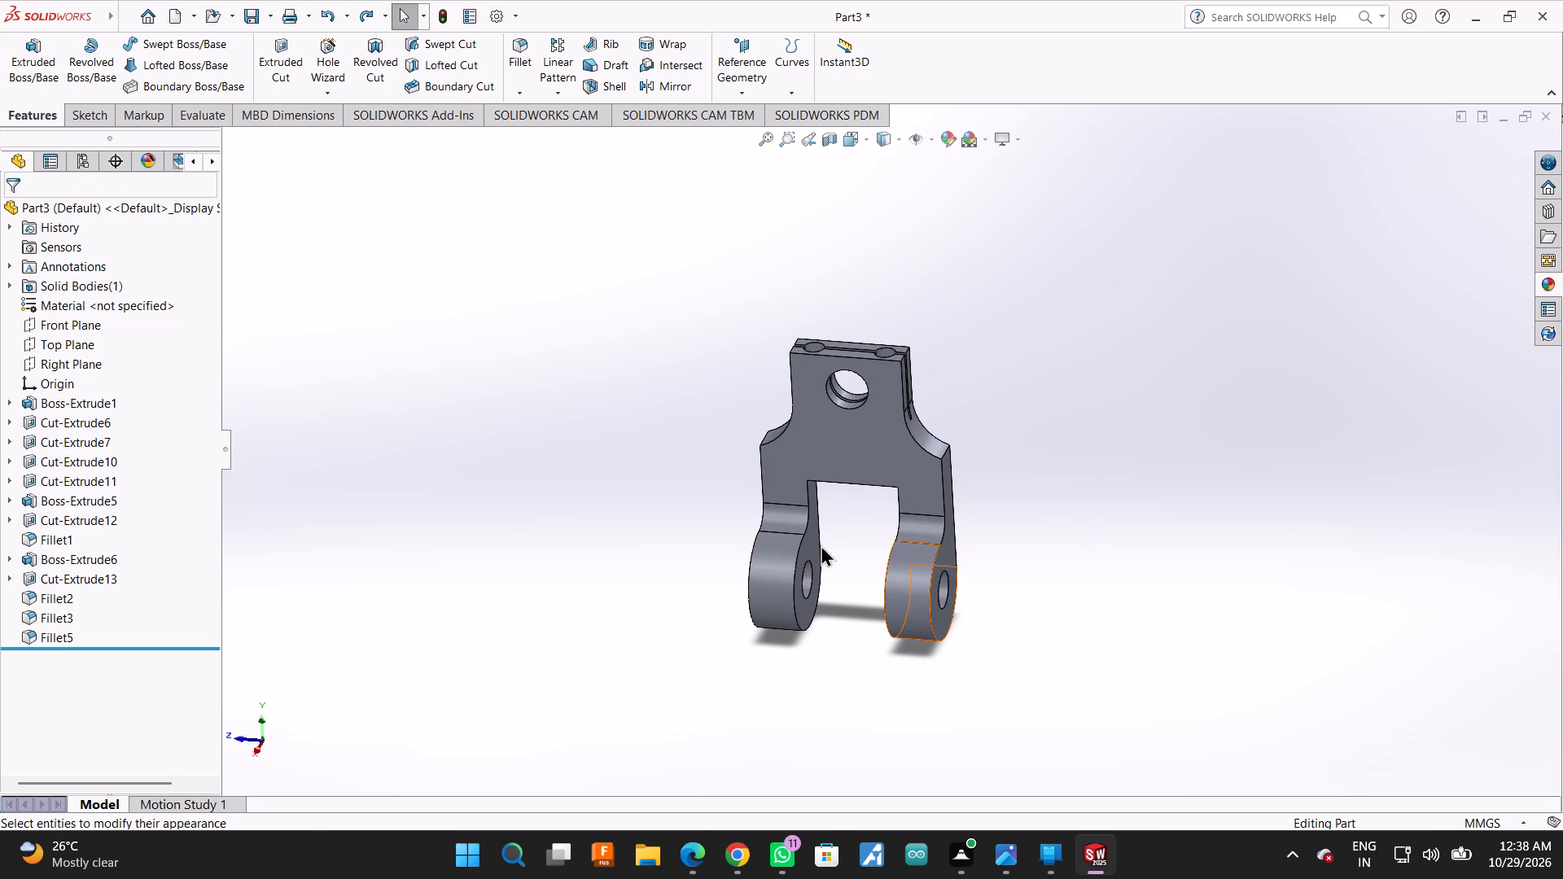
key(space)
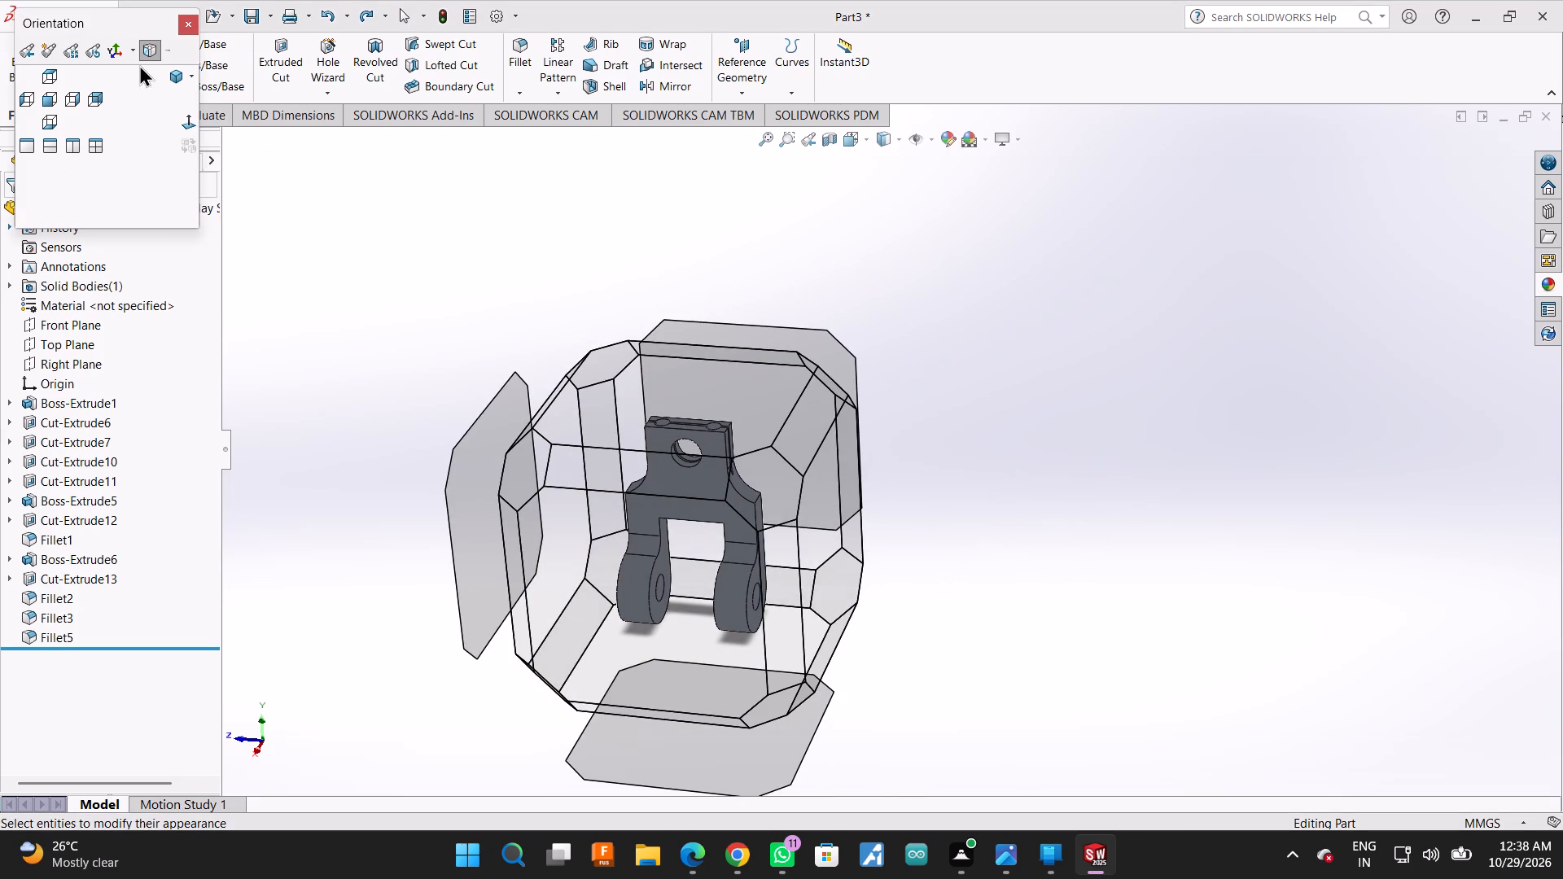
click(169, 77)
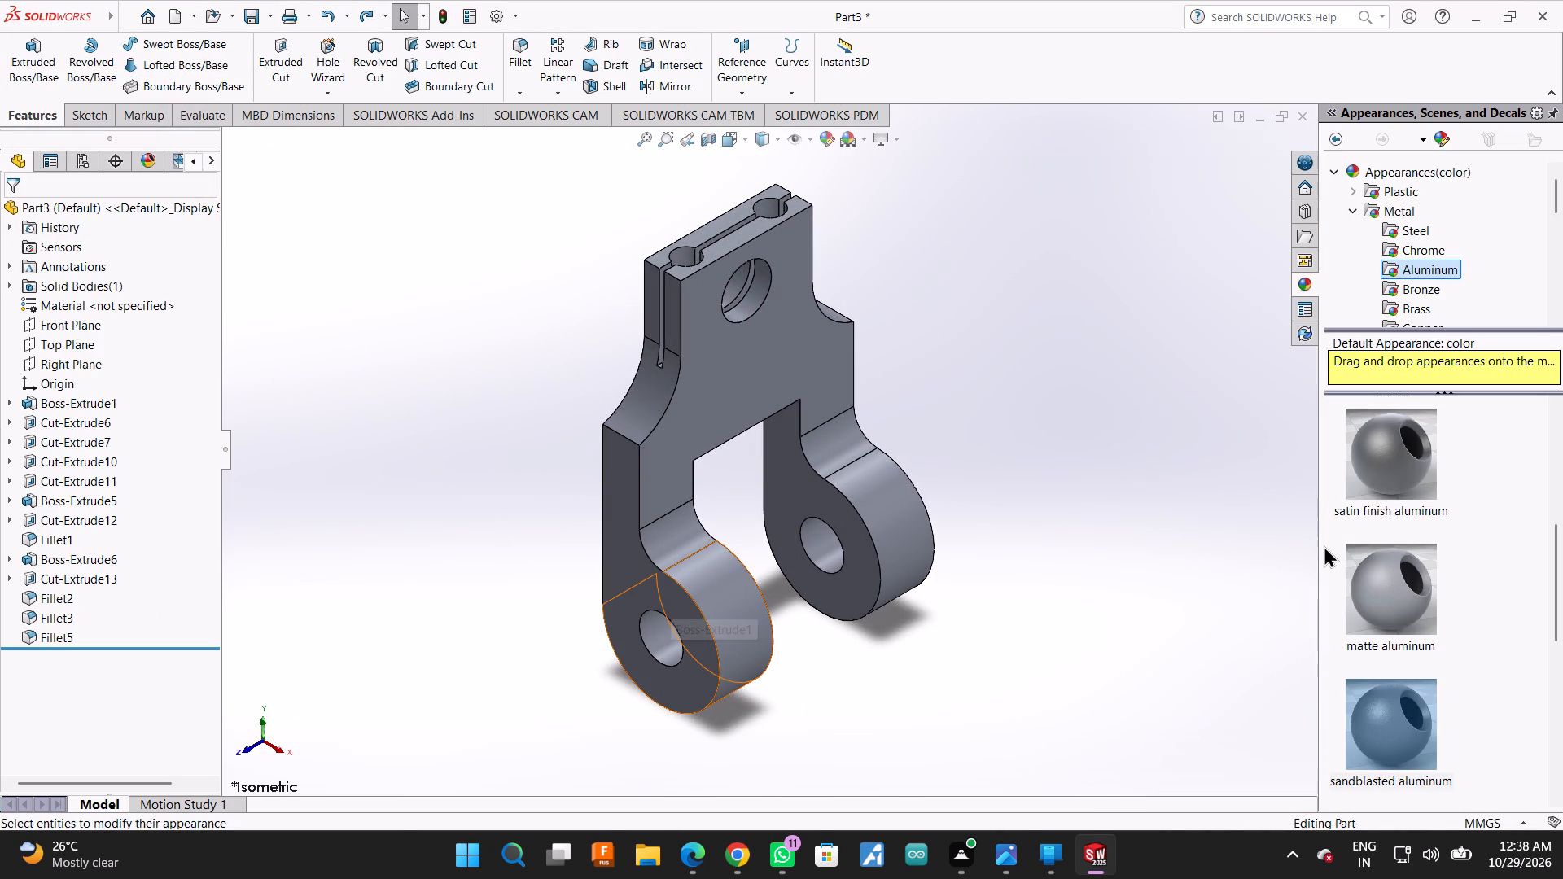
drag(1324, 545, 1376, 567)
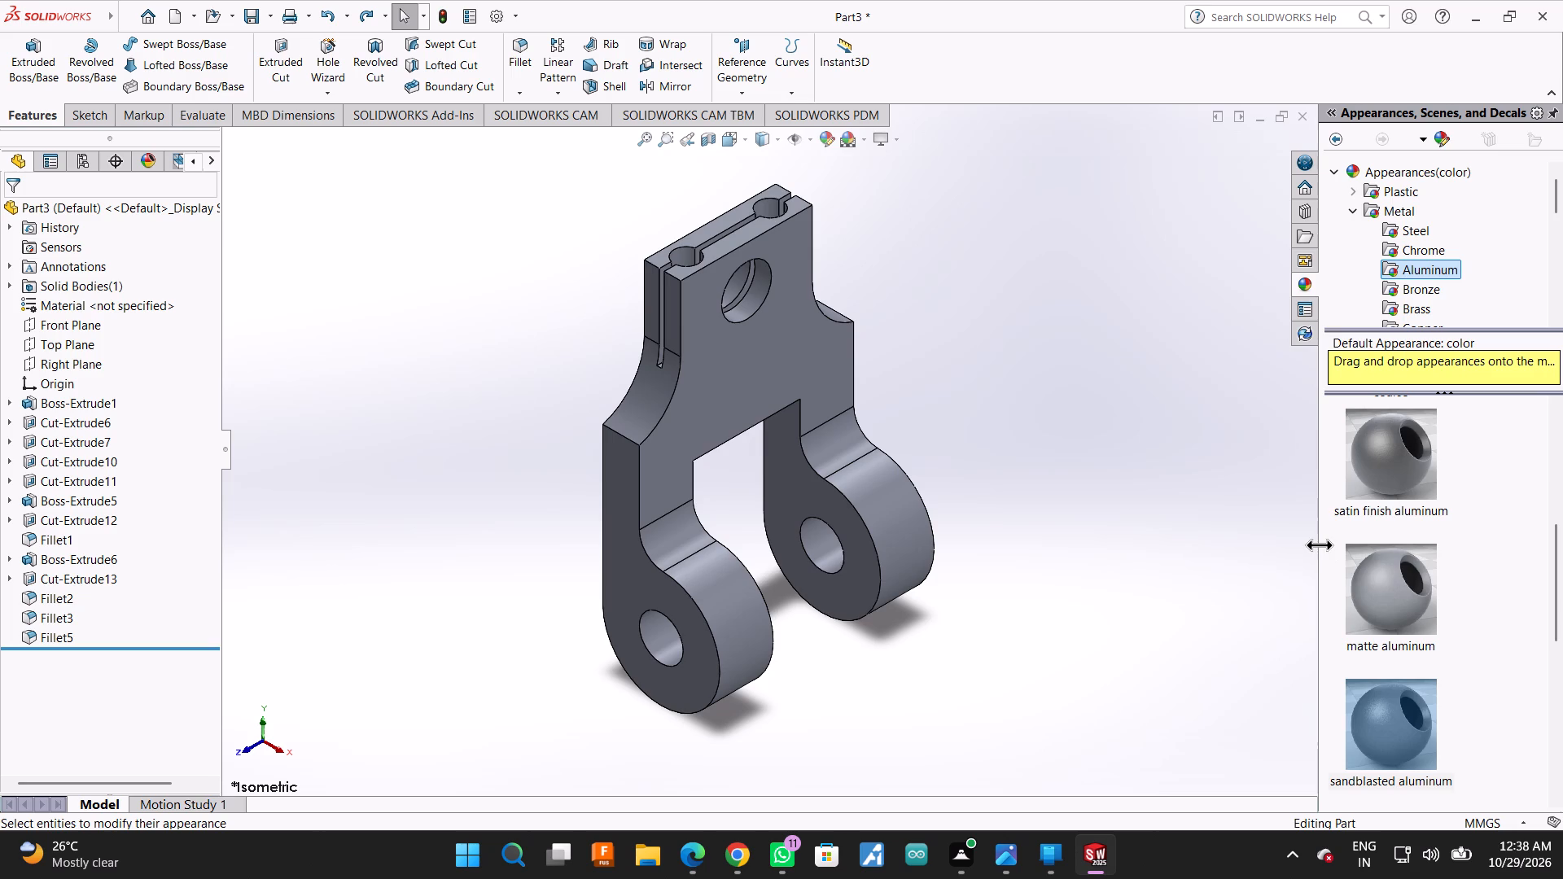
drag(1312, 547, 1562, 566)
click(1562, 566)
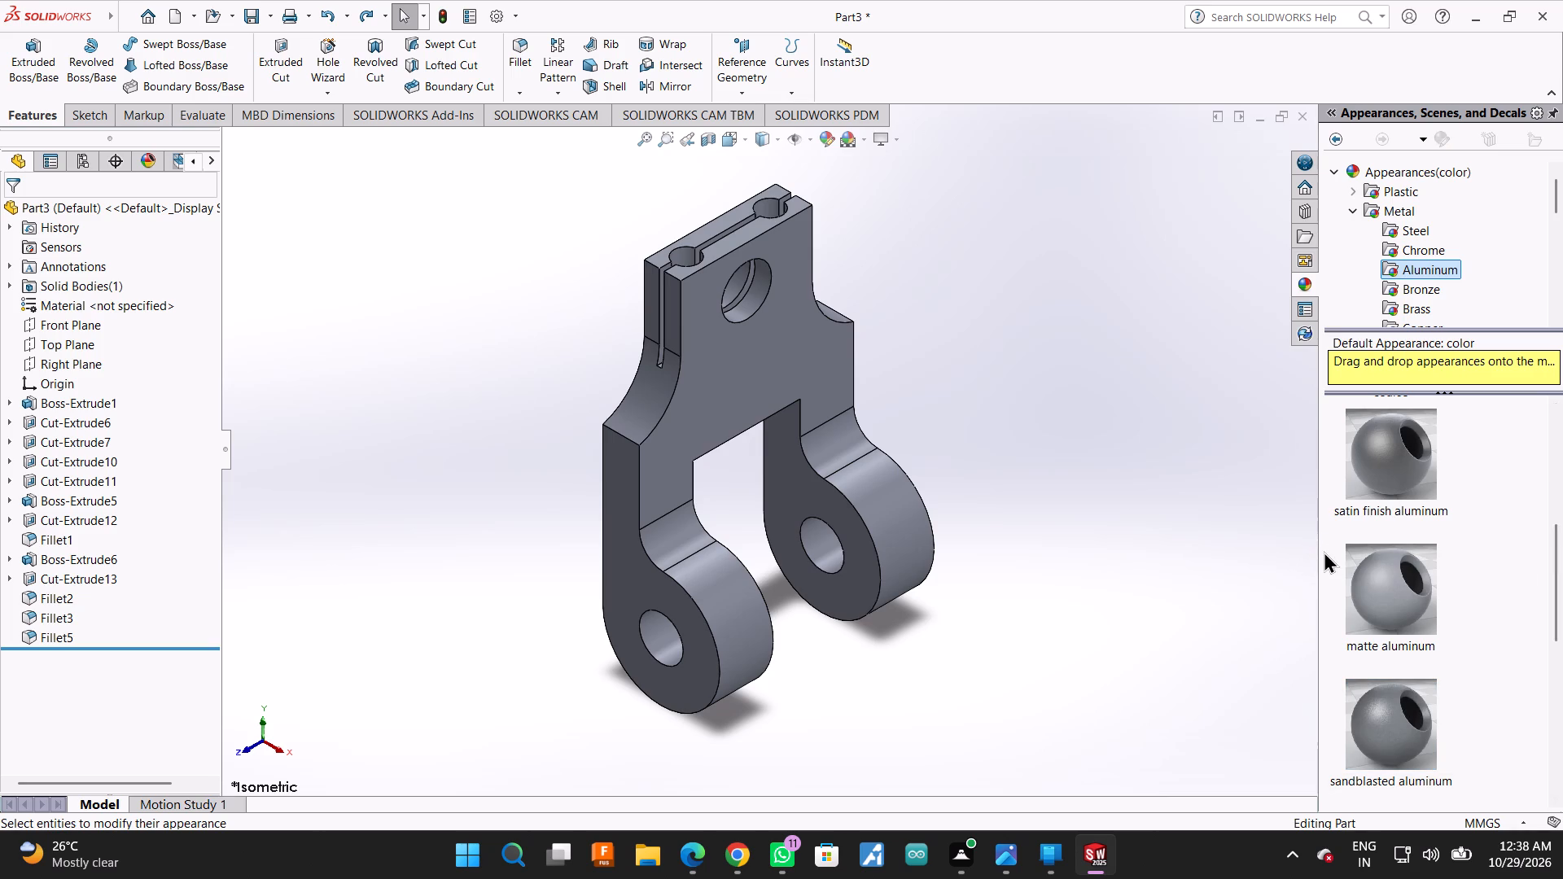
drag(1320, 550, 1562, 565)
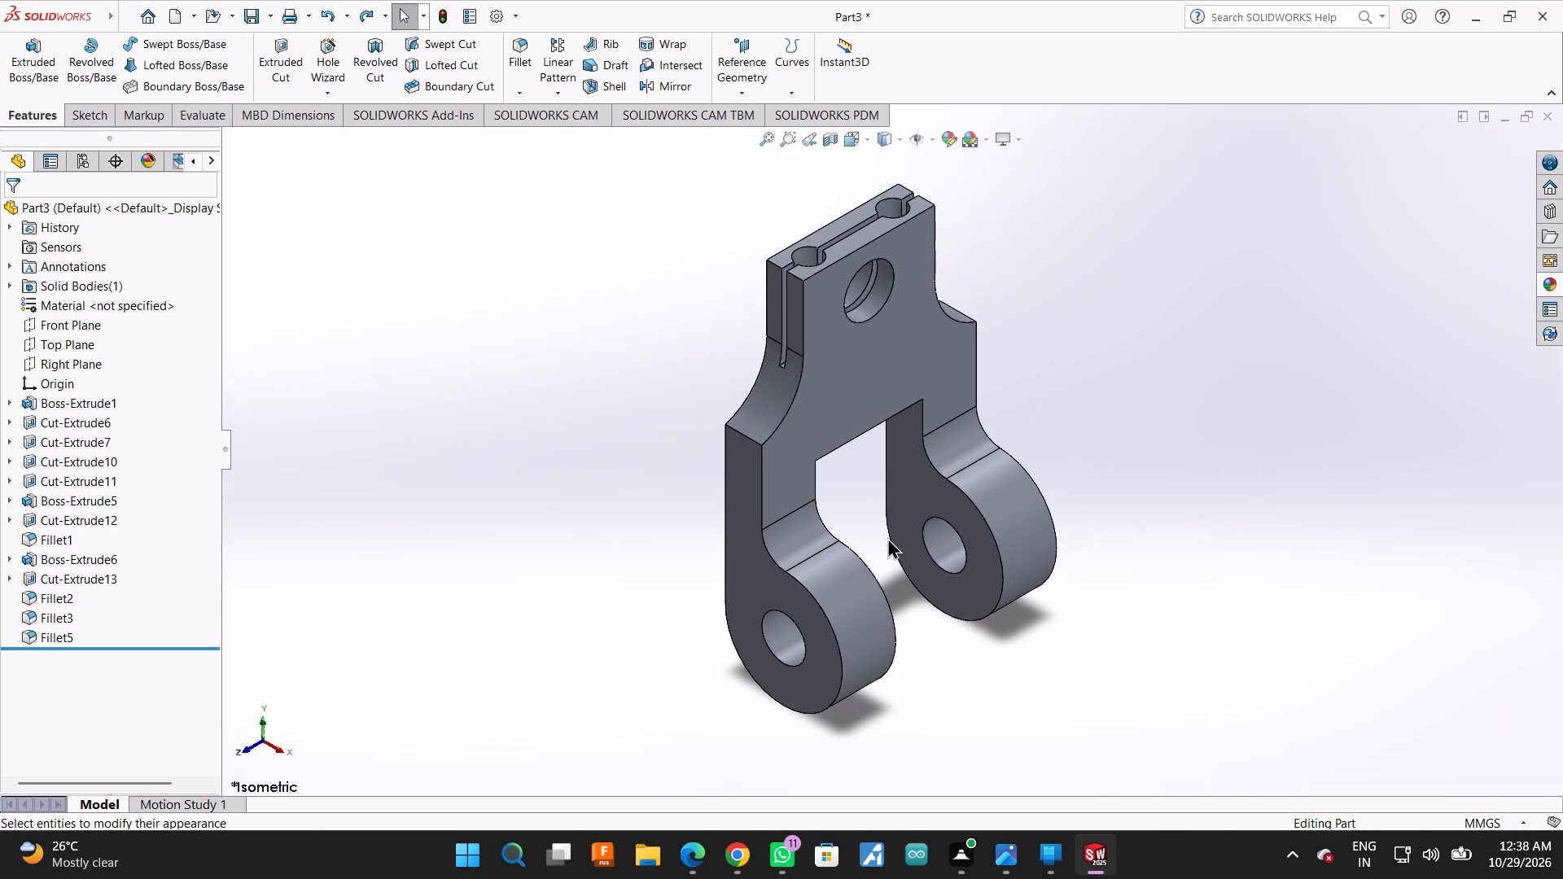
Save the part in the SYMBIOSIS folder as a SOLIDWORKS Part named Double_Roller_Mounting_Bracket.
scroll(887, 537, up, 1)
key(ctrl+s)
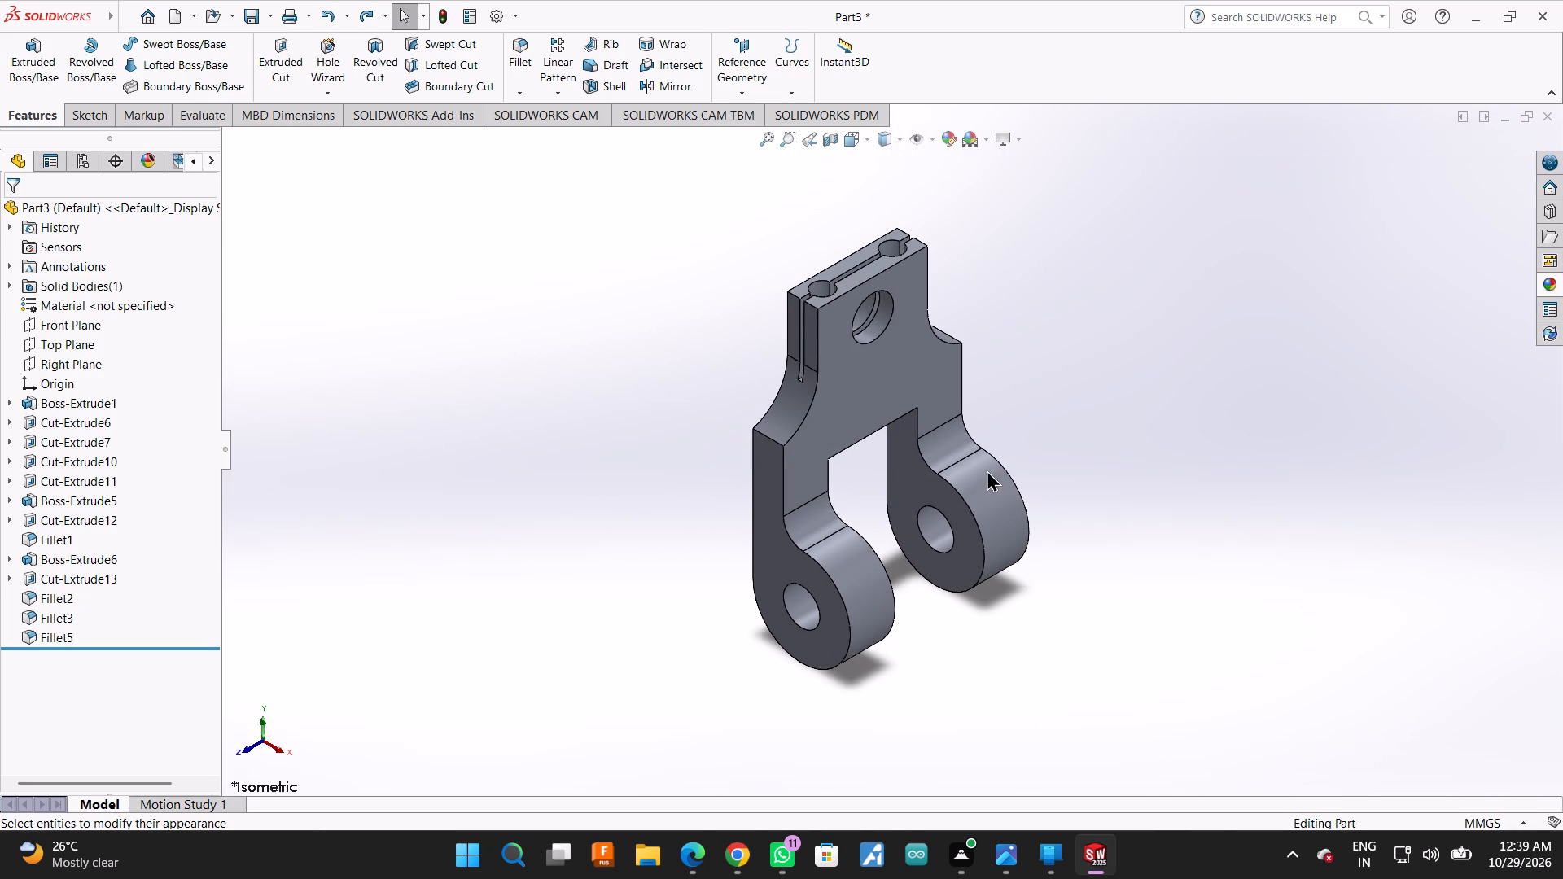
key(ctrl+s)
key(ctrl+s)
key(ctrl+s)
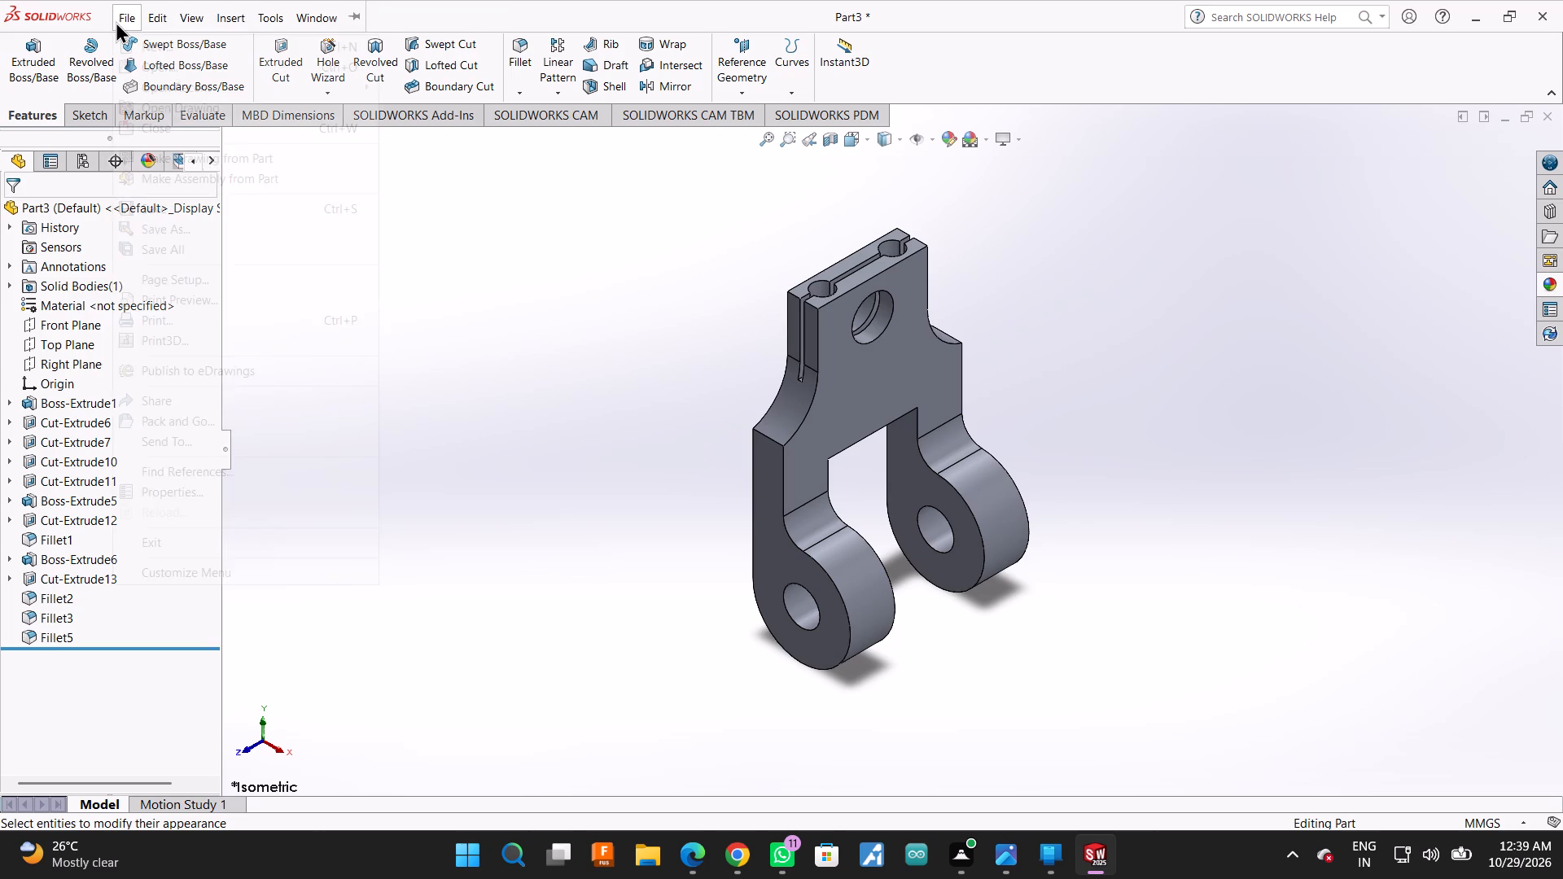
click(154, 225)
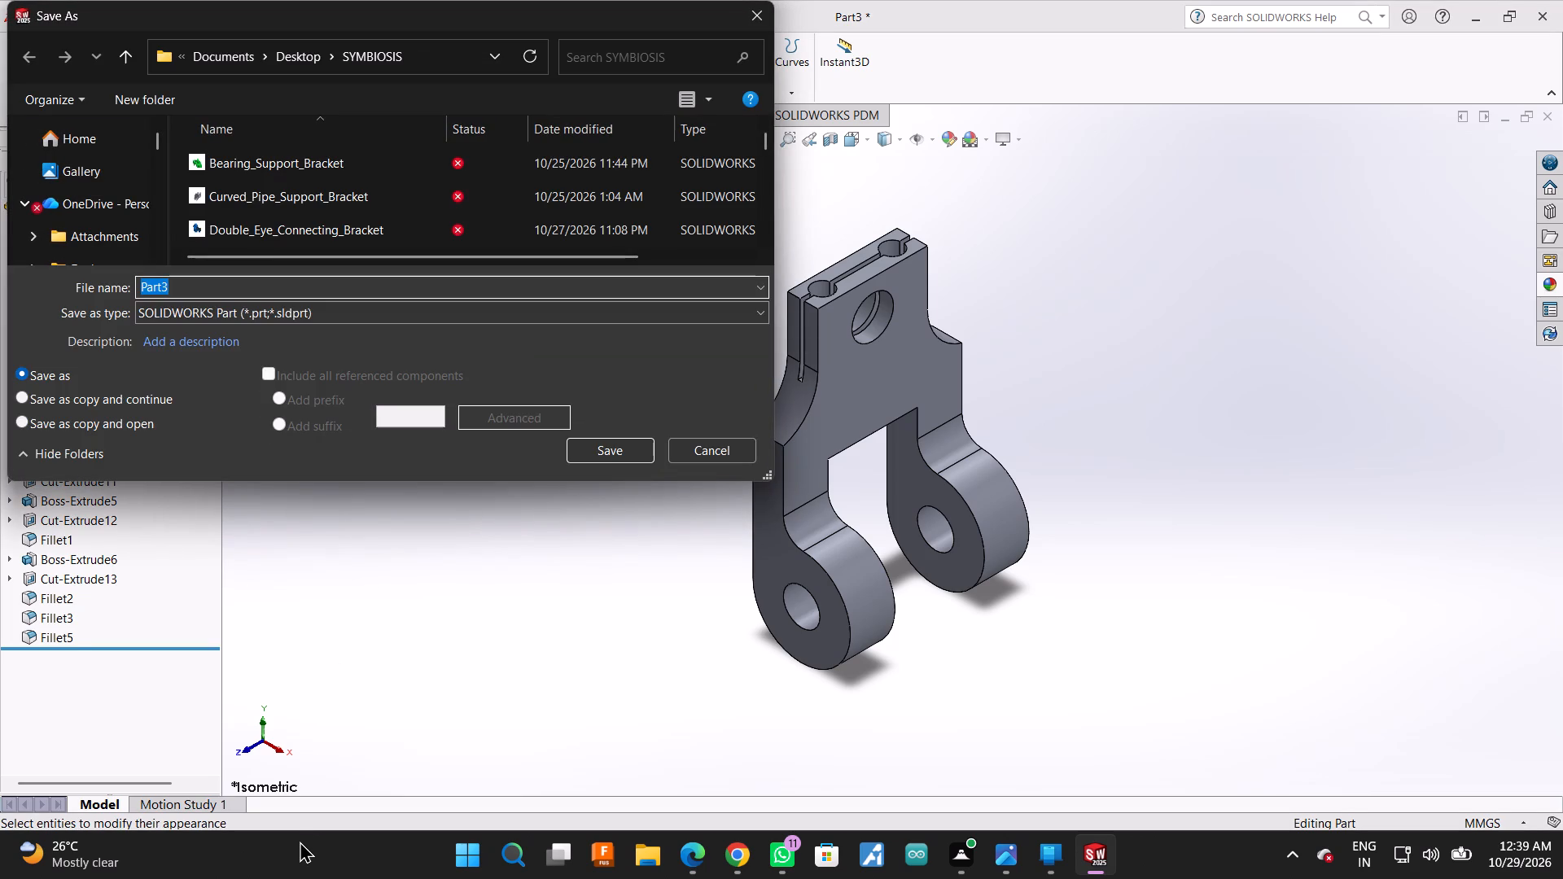
key(ctrl+v)
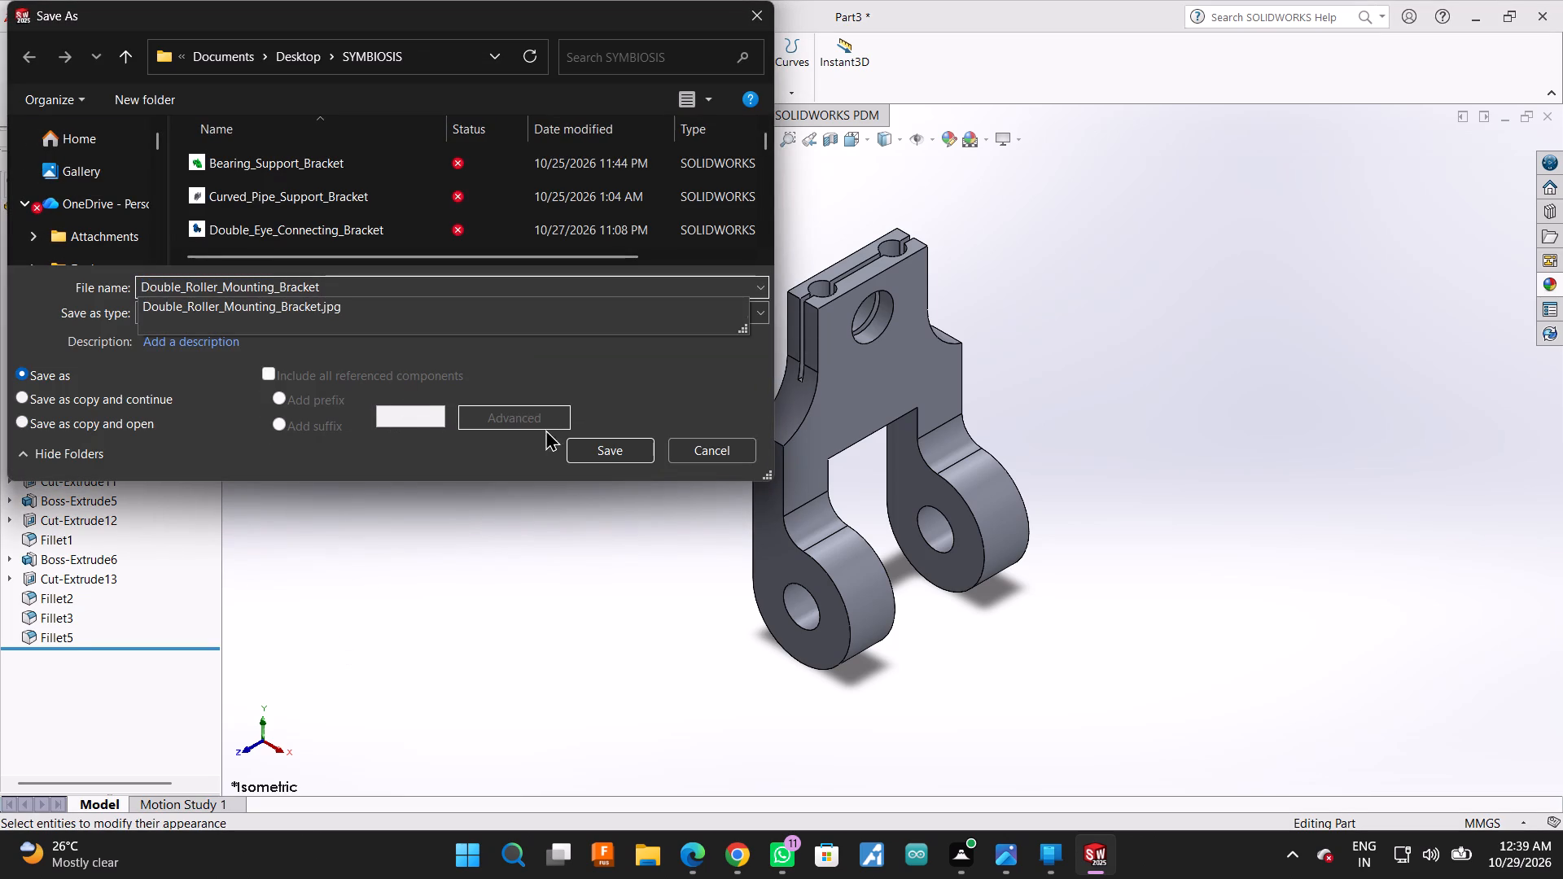
click(611, 456)
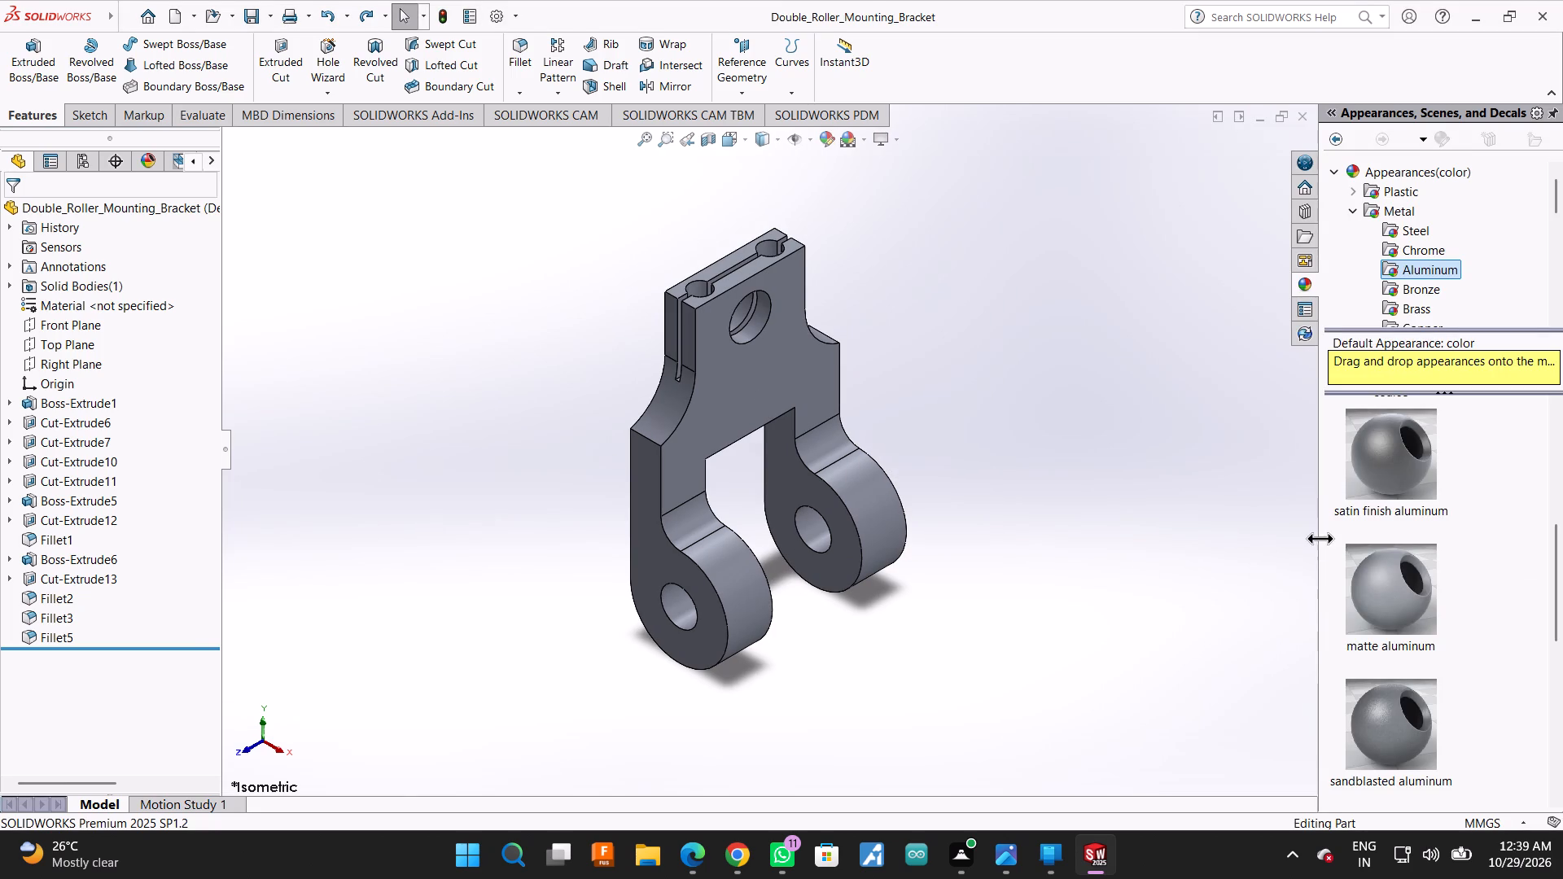
Collapse the reopened appearance library so the model has the full workspace.
drag(1320, 538, 1562, 536)
double_click(1562, 538)
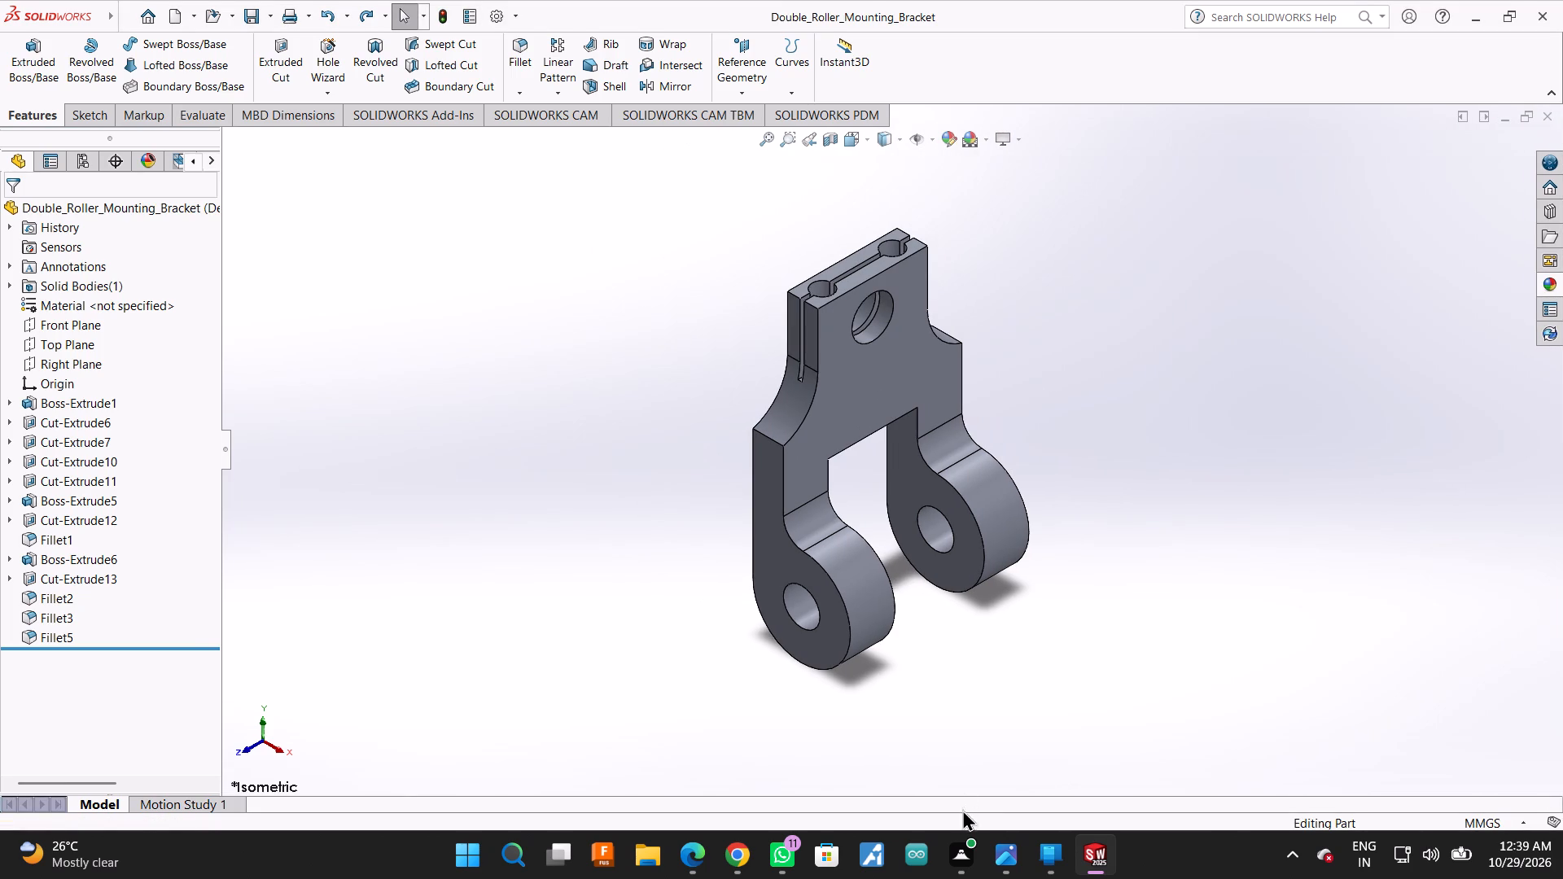
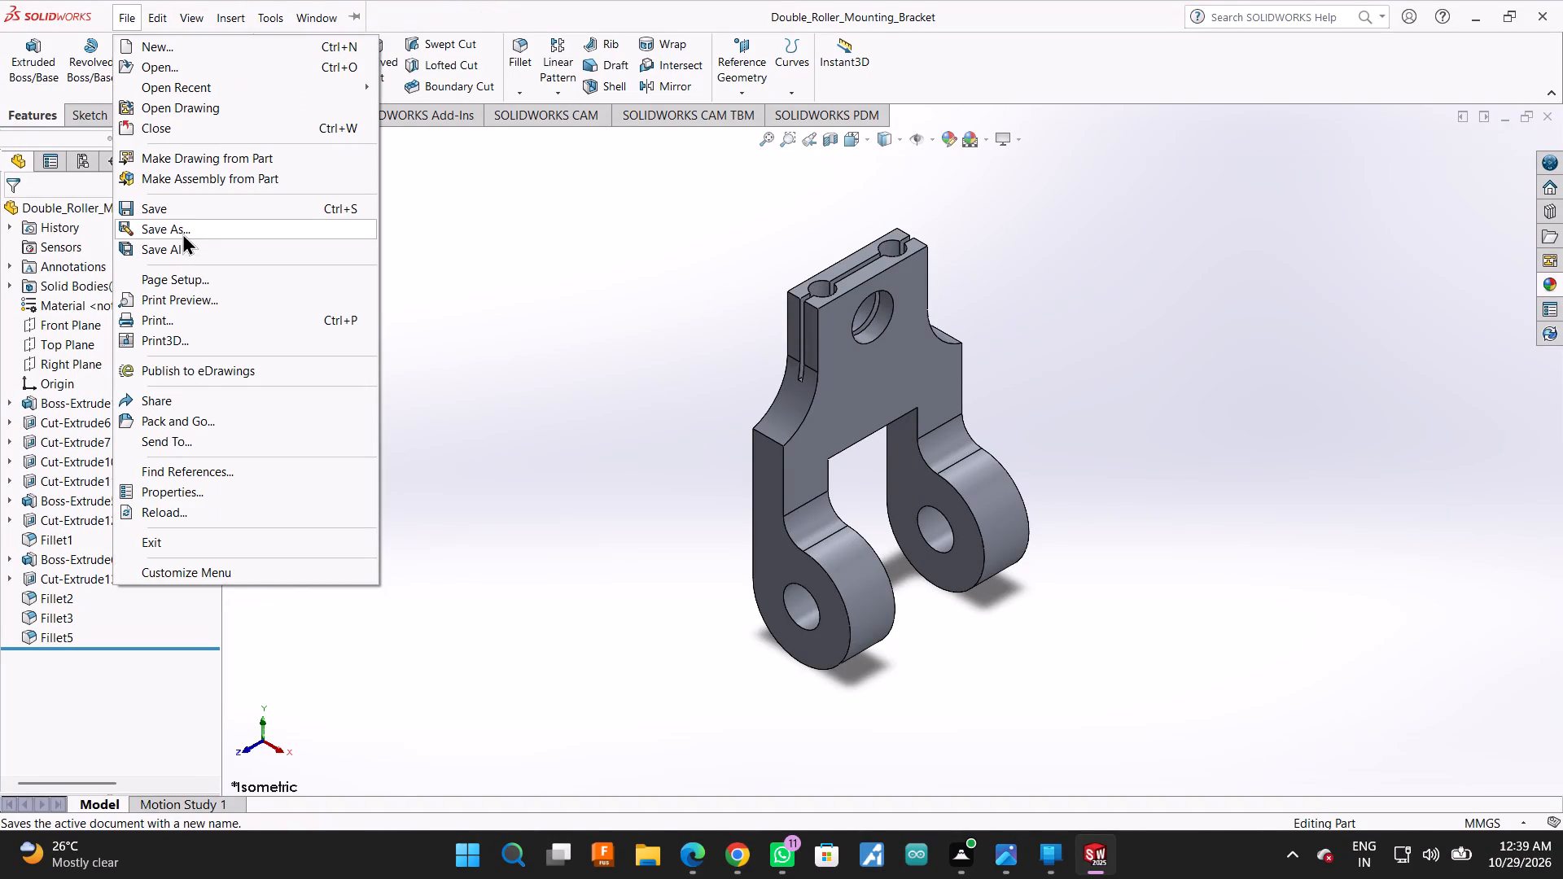
Save a copy of the part in the SYMBIOSIS folder as an Adobe PDF named Double_Roller_Mounting_Bracket.
click(182, 233)
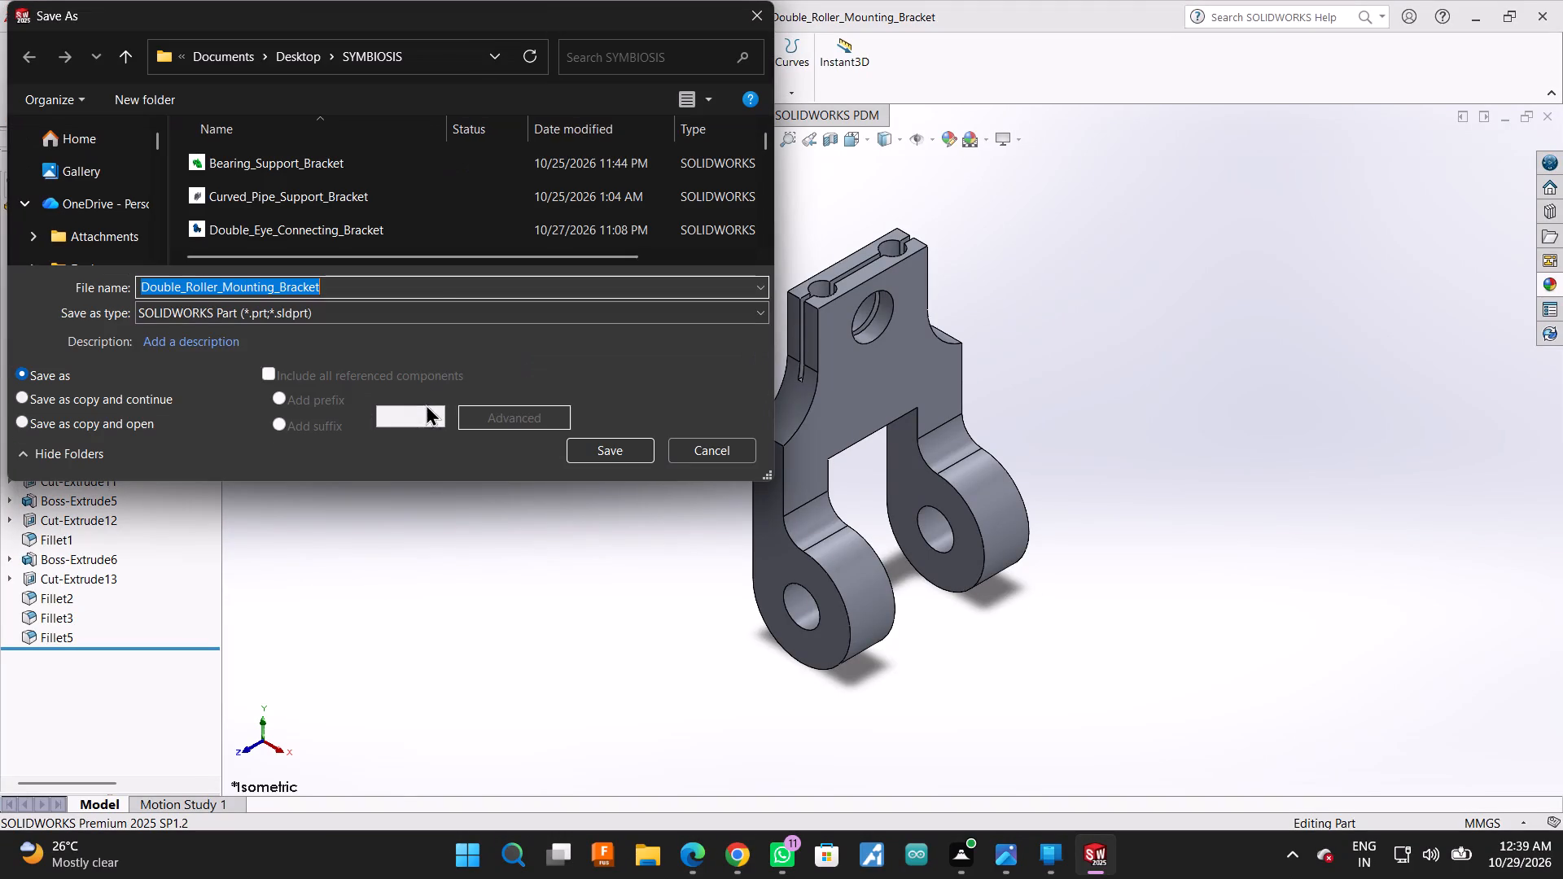
click(460, 322)
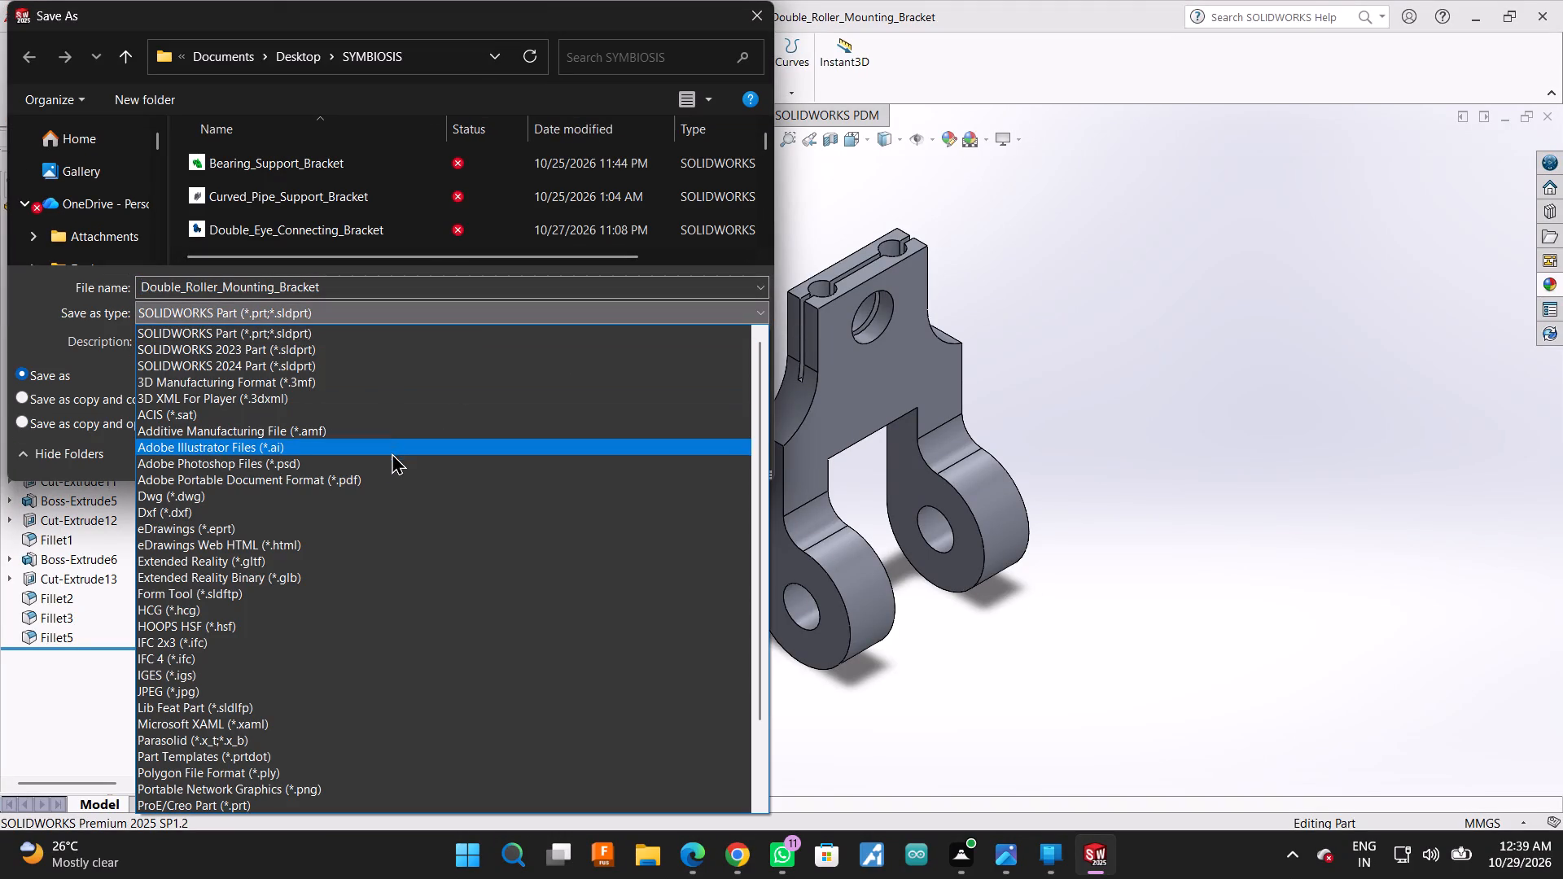
click(387, 486)
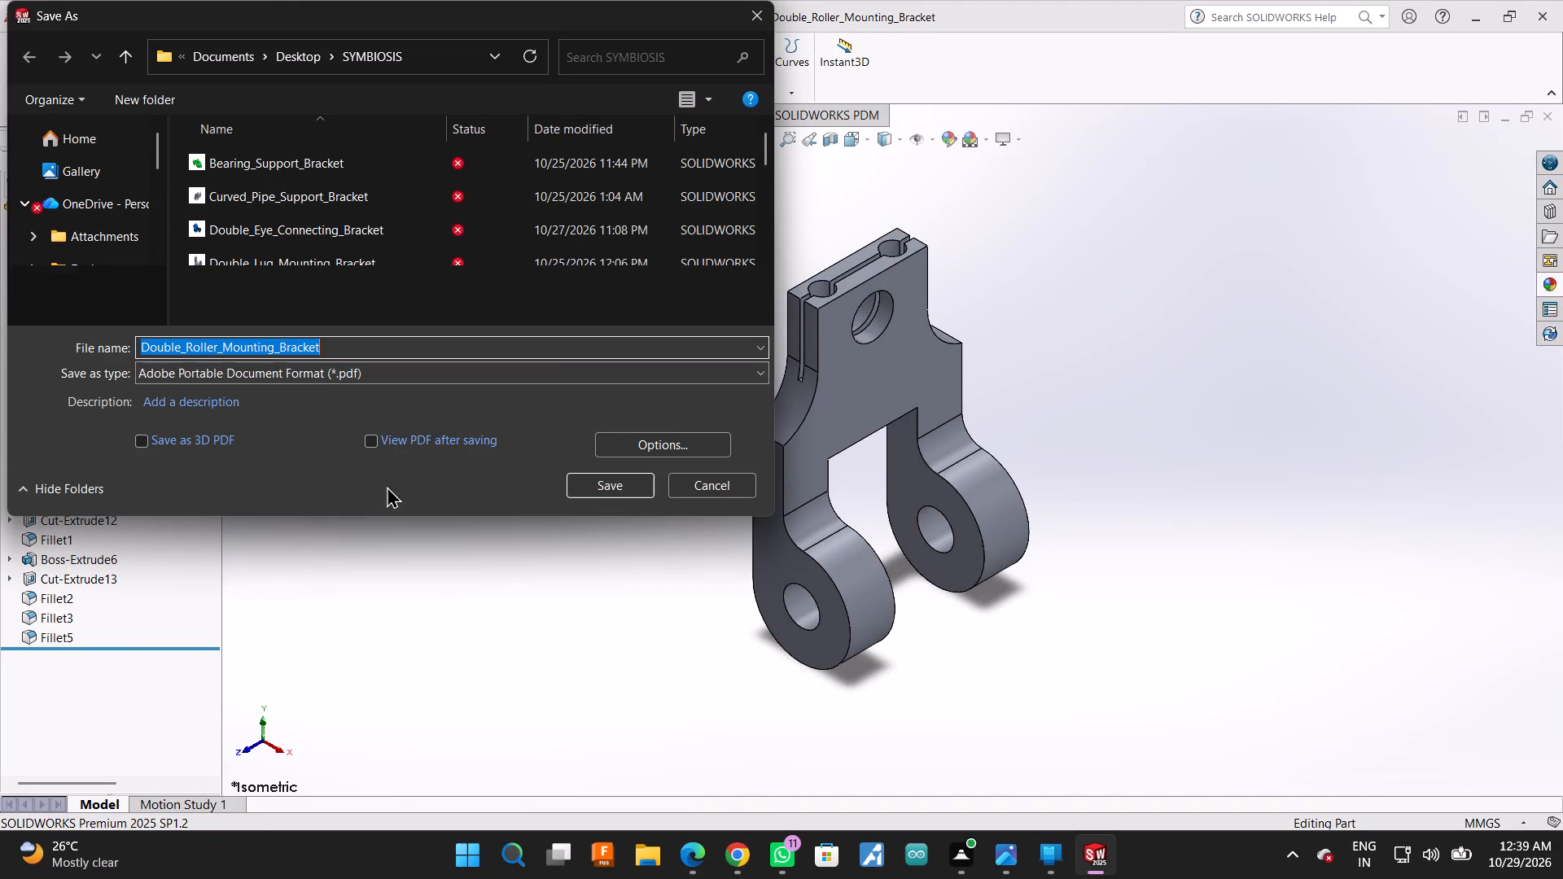
click(587, 474)
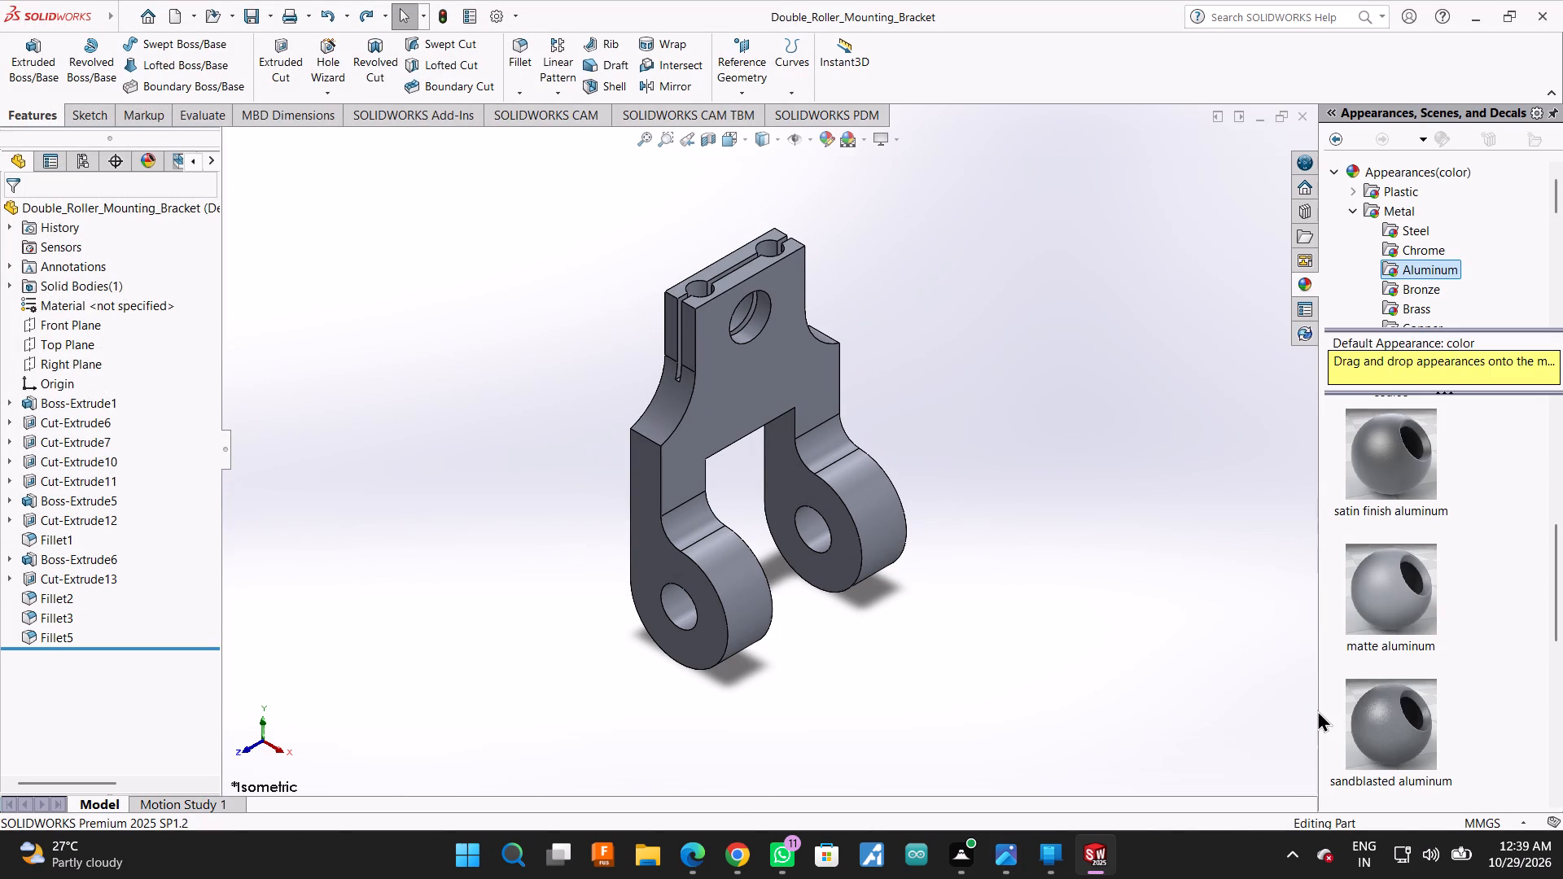
Collapse the reopened appearance library to give the model the full workspace.
drag(1320, 711, 1562, 718)
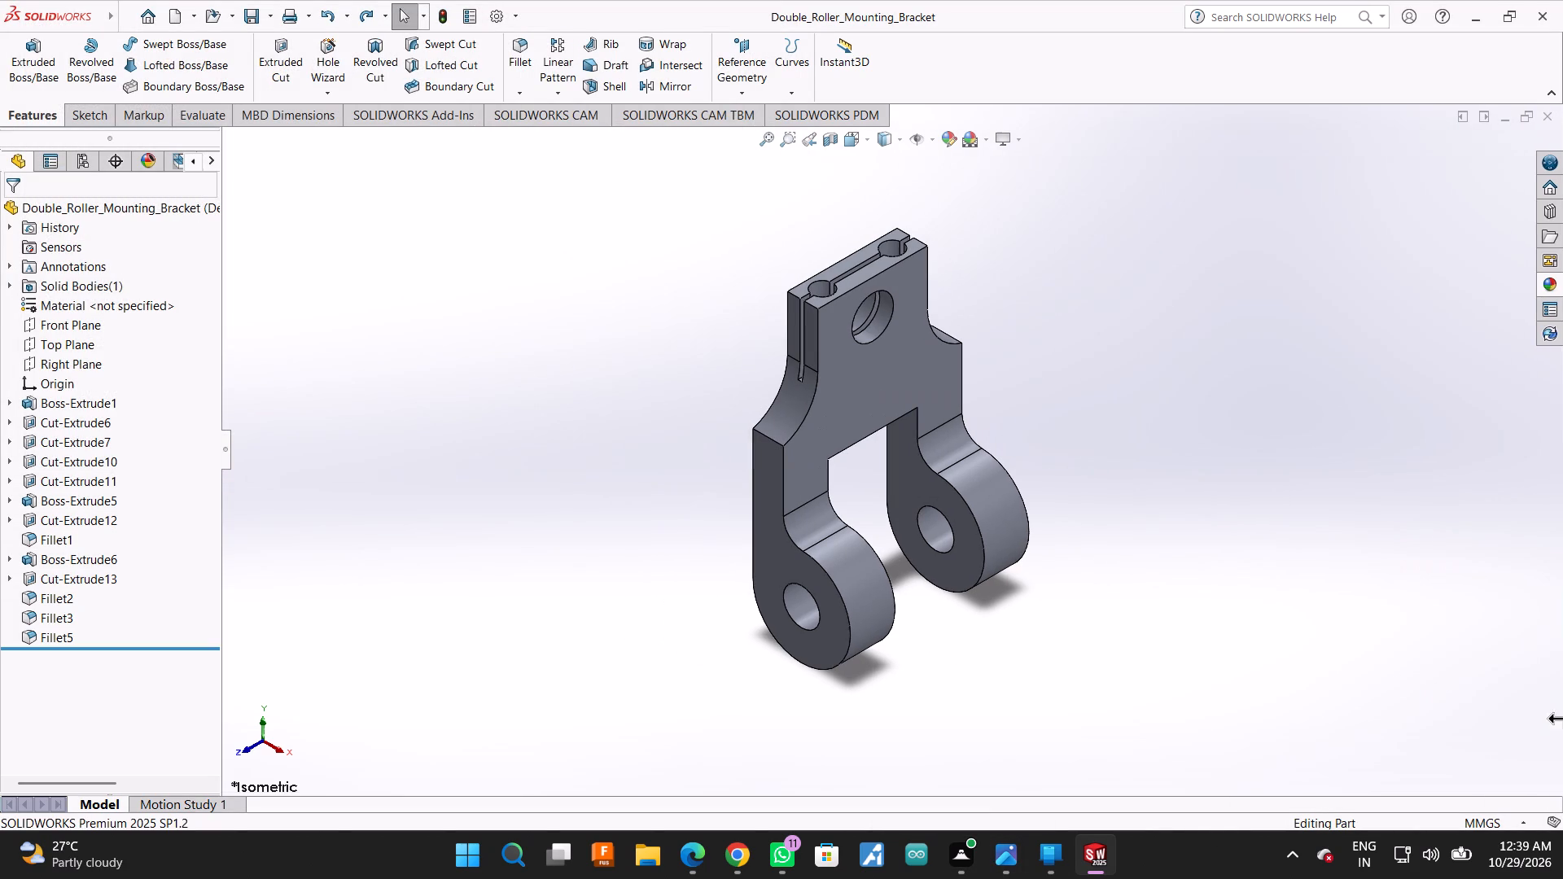